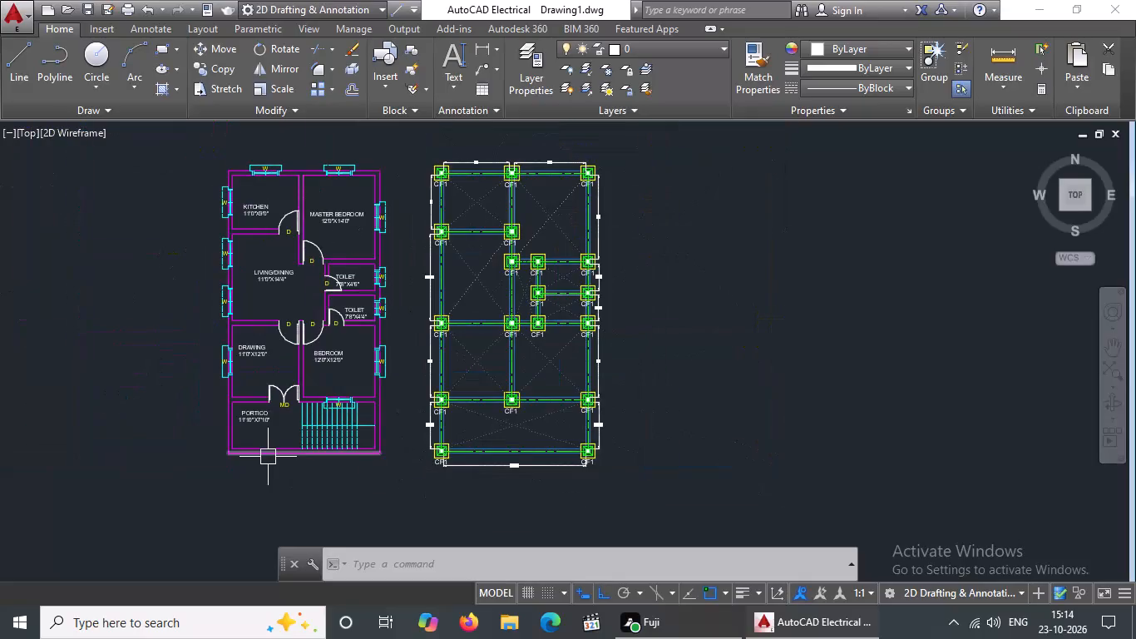
# Draw vertical construction lines through the outer and inner faces of the floor plan's west wall at the portico.
pyautogui.moveTo(268, 456); pyautogui.dragTo(313, 447, button='middle')
pyautogui.scroll(1, 594, 478)
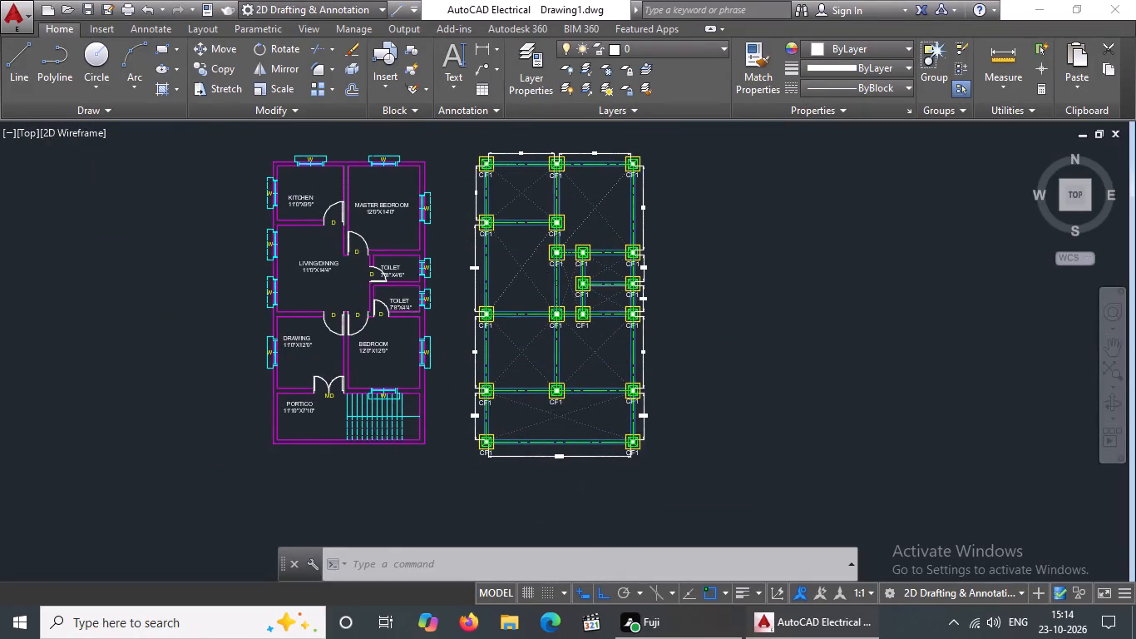
pyautogui.moveTo(517, 433); pyautogui.dragTo(526, 493, button='middle')
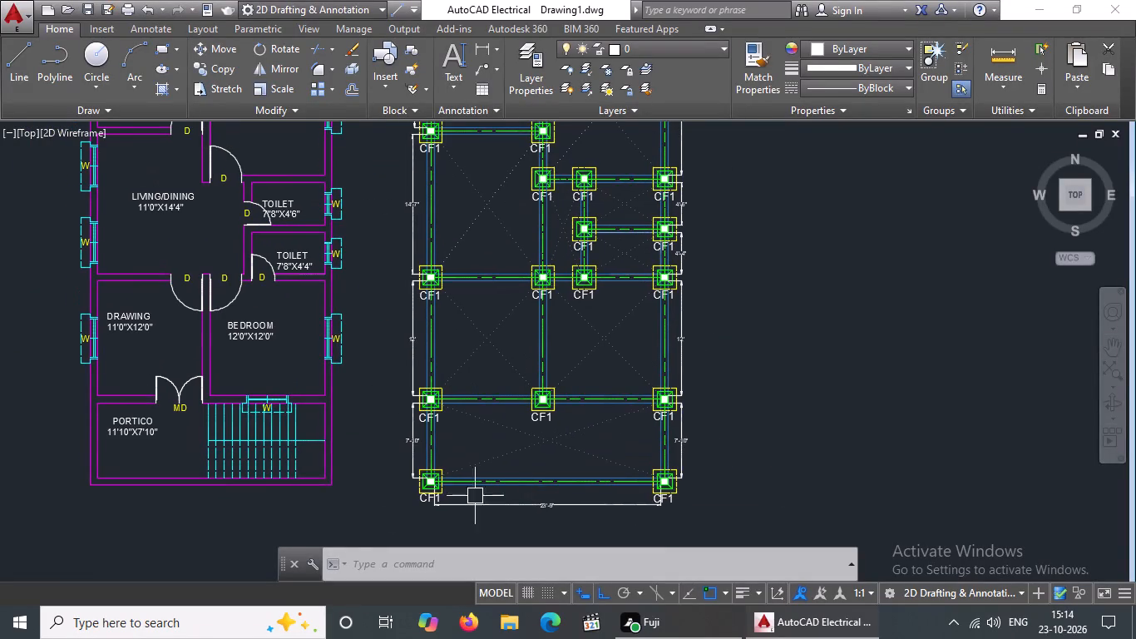
pyautogui.scroll(4, 205, 508)
pyautogui.scroll(-2, 205, 508)
pyautogui.moveTo(108, 480); pyautogui.dragTo(342, 513, button='middle')
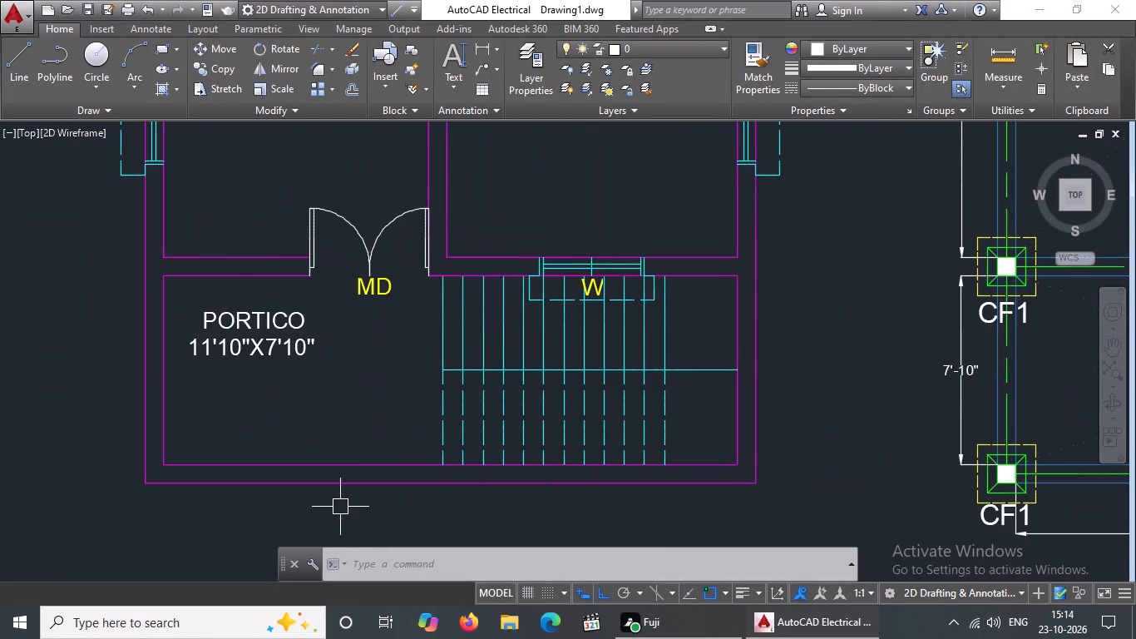
pyautogui.scroll(-2, 343, 499)
pyautogui.scroll(2, 289, 513)
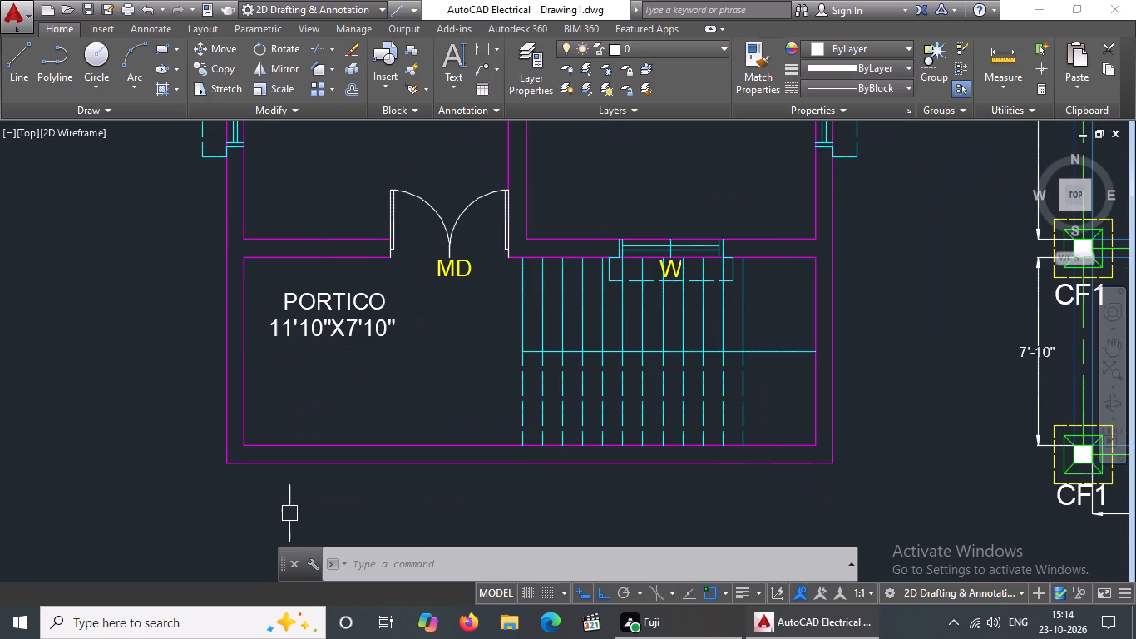
pyautogui.press('Escape')
pyautogui.press('Escape')
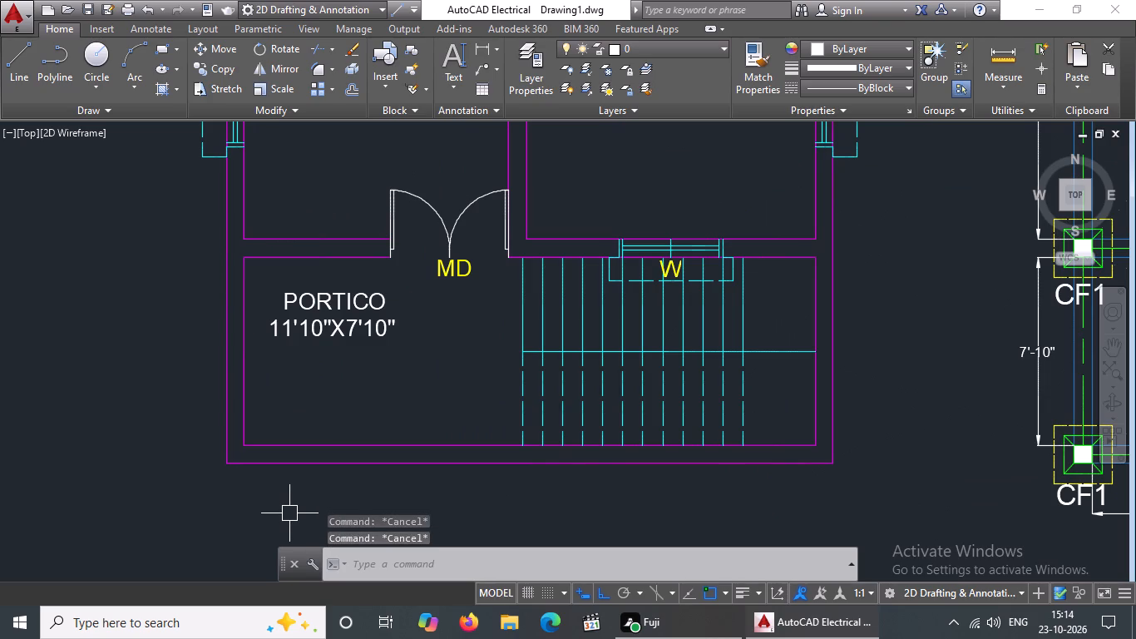
pyautogui.write('XL')
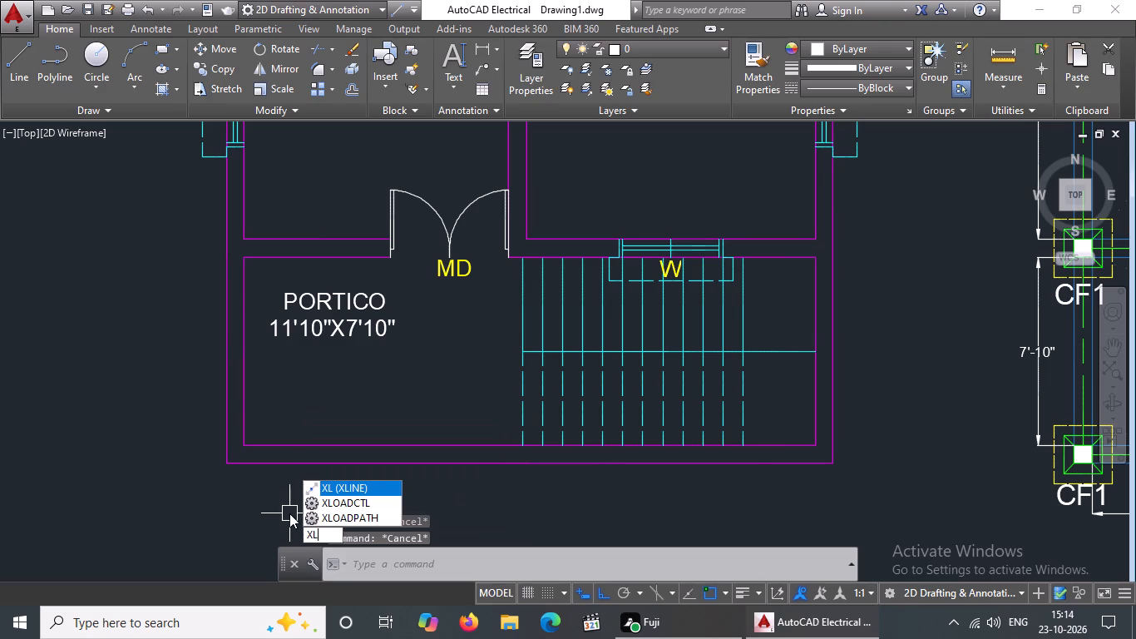
pyautogui.press('space')
pyautogui.write('V')
pyautogui.press('space')
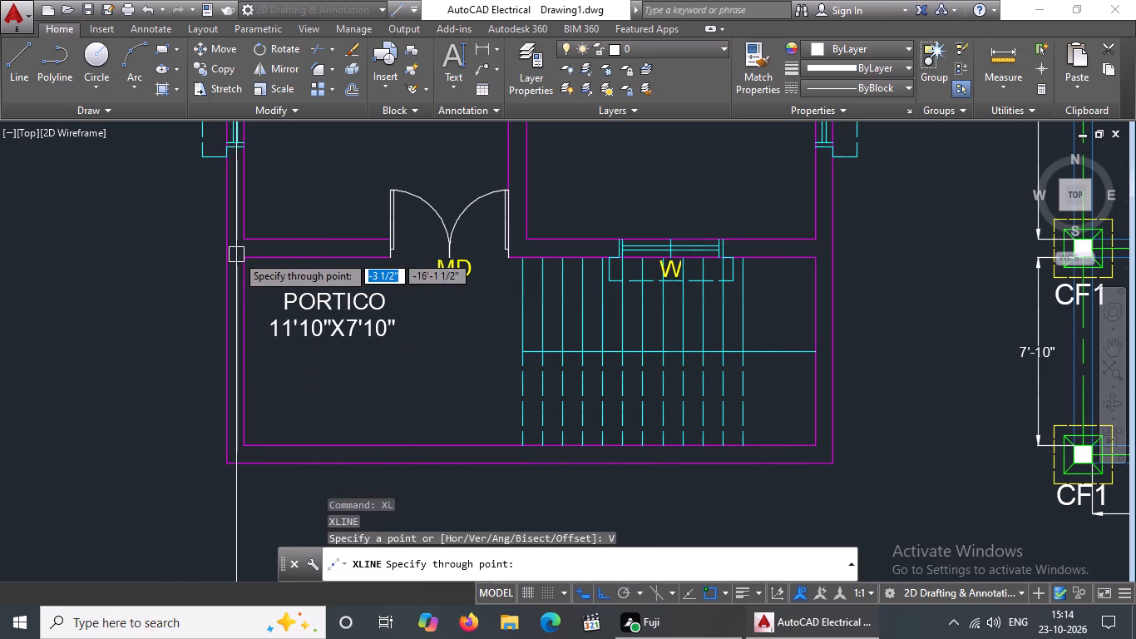
pyautogui.click(225, 465)
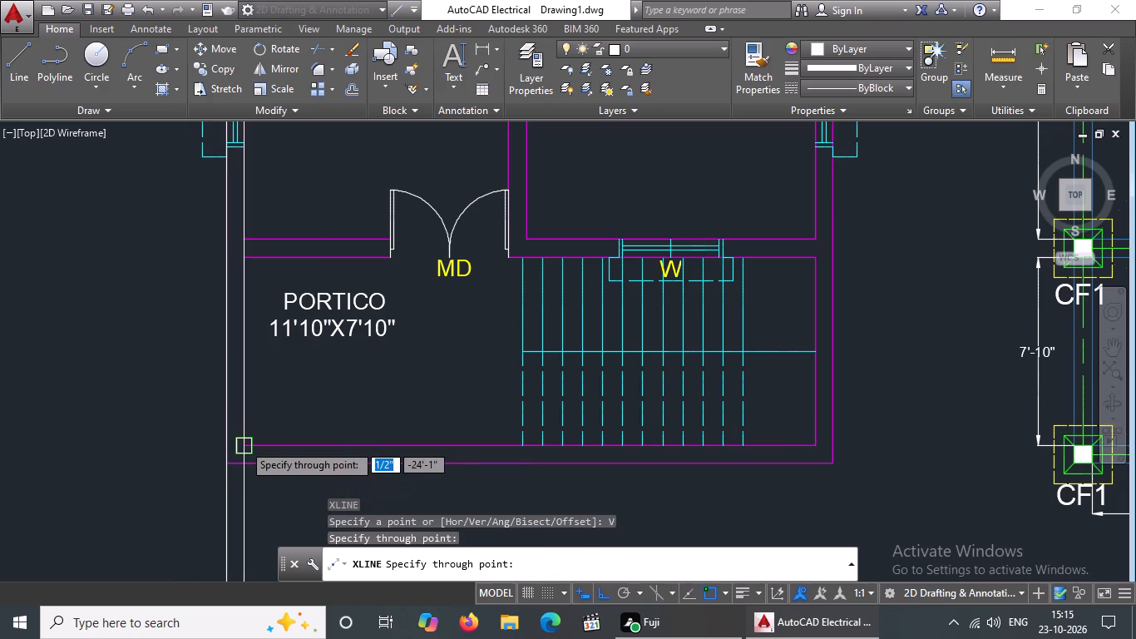
pyautogui.click(243, 443)
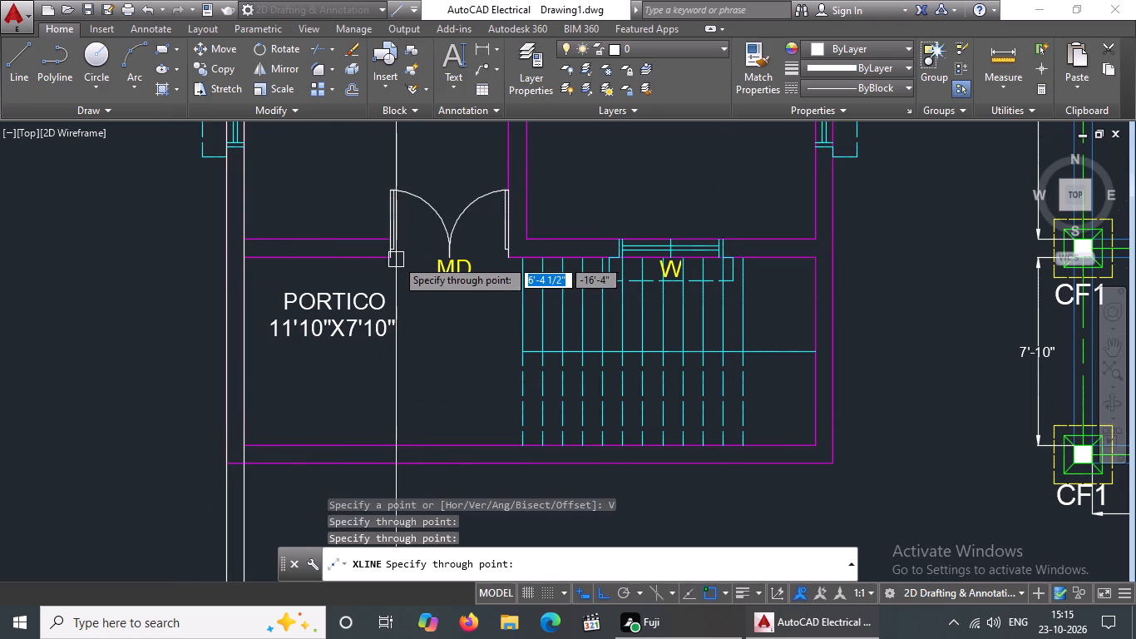
# Add vertical construction lines through both jambs of the main door (MD) opening above the portico.
pyautogui.scroll(3, 386, 259)
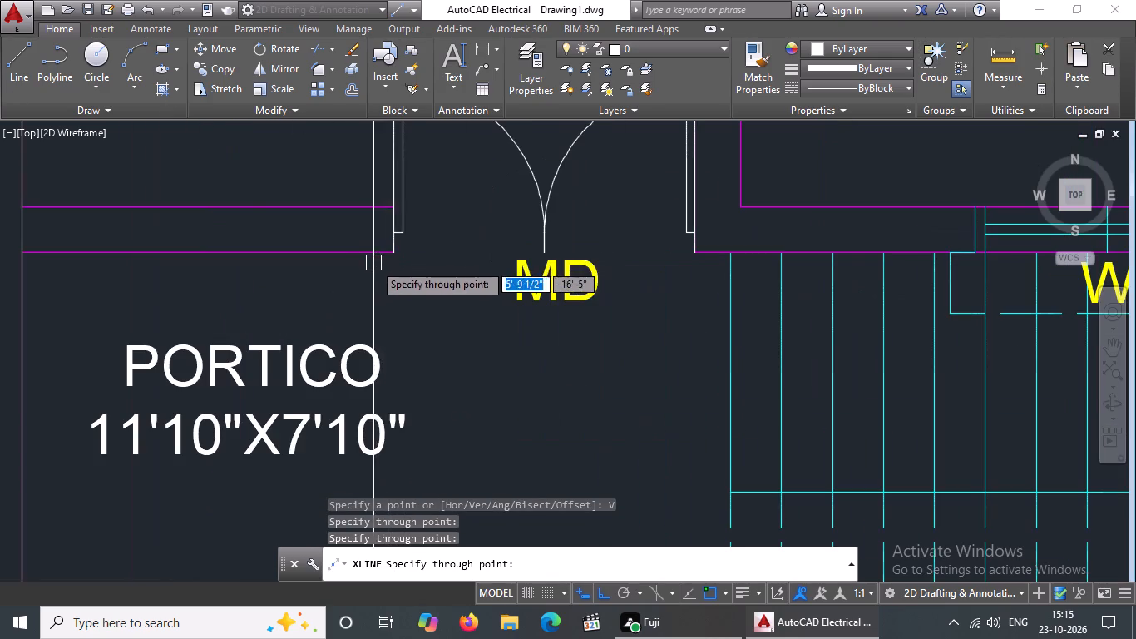
pyautogui.moveTo(393, 251); pyautogui.dragTo(401, 250)
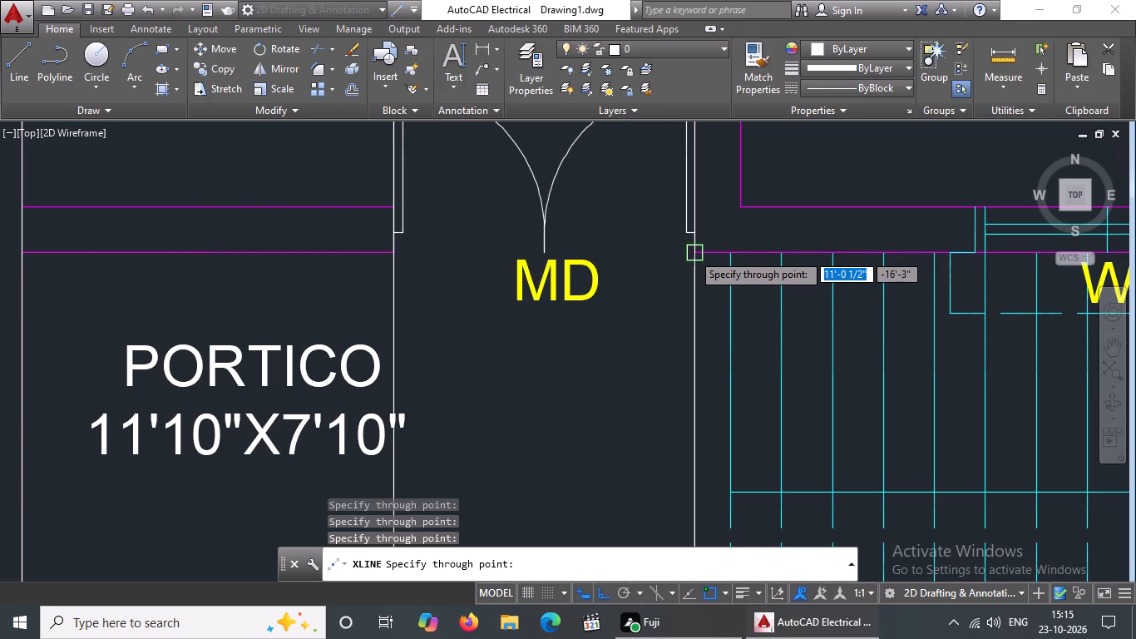
pyautogui.moveTo(692, 253); pyautogui.dragTo(684, 255)
# Add vertical construction lines through the stair-side window's west projection edge, both window opening edges, and the easternmost stair tread line.
pyautogui.scroll(-5, 642, 250)
pyautogui.scroll(3, 677, 286)
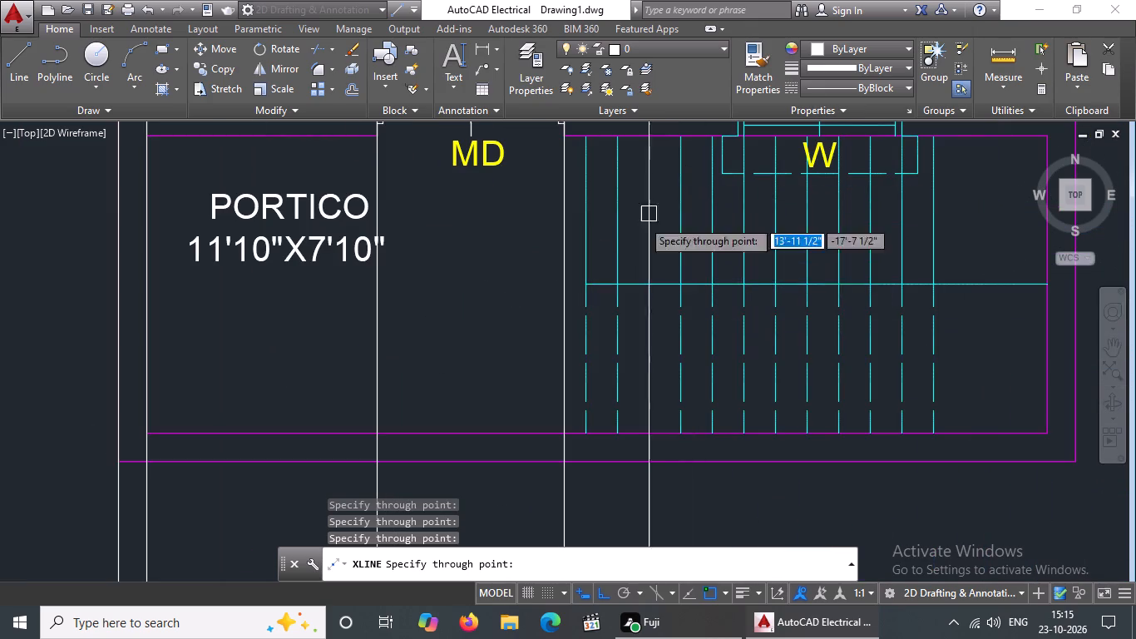
pyautogui.scroll(-3, 594, 288)
pyautogui.scroll(7, 637, 256)
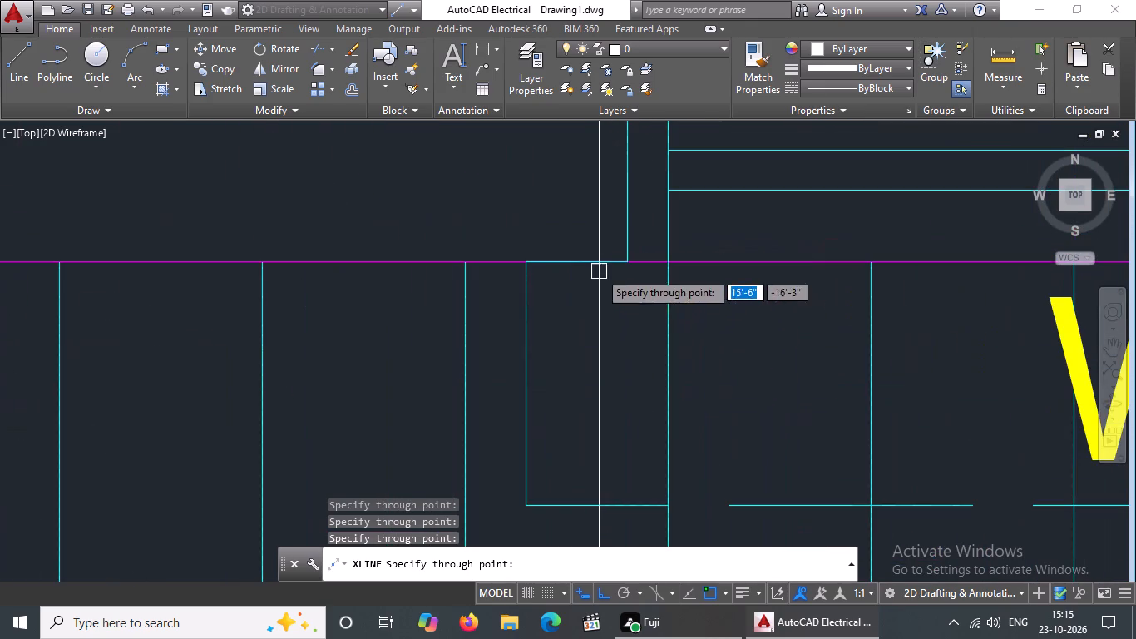
pyautogui.click(531, 262)
pyautogui.scroll(-3, 631, 265)
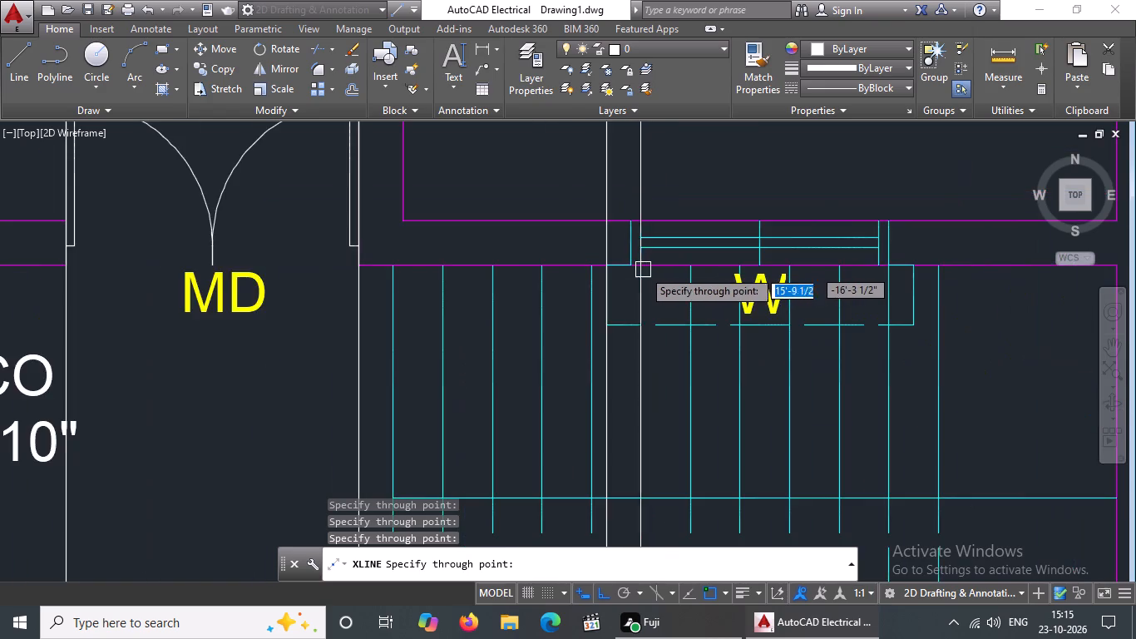
pyautogui.scroll(3, 644, 270)
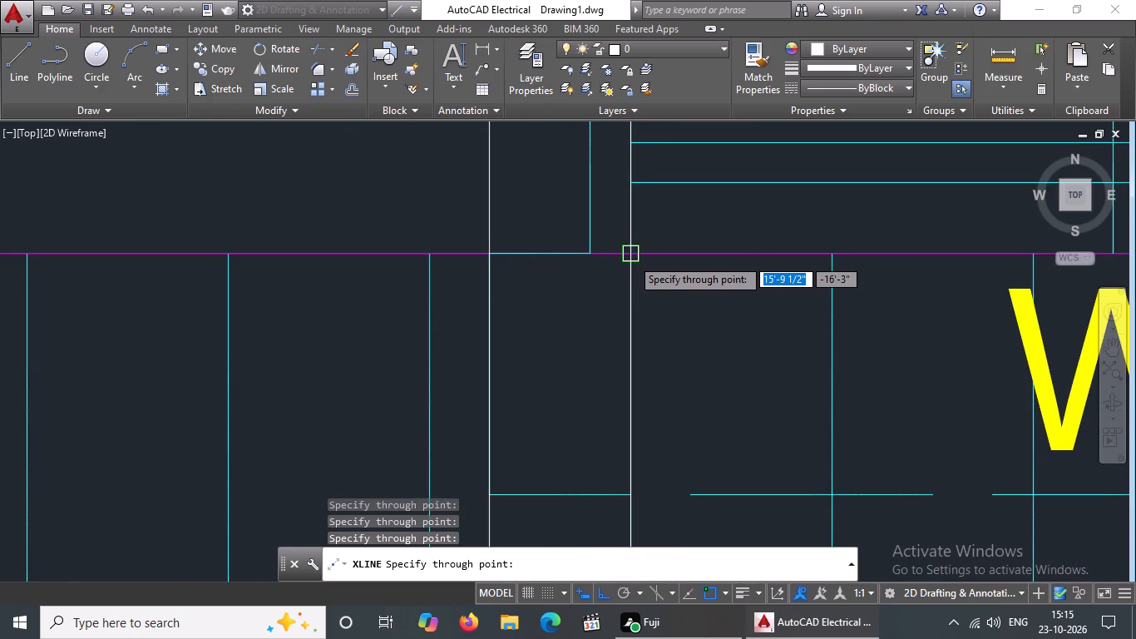
pyautogui.click(631, 258)
pyautogui.scroll(-3, 635, 255)
pyautogui.scroll(-3, 812, 260)
pyautogui.scroll(4, 862, 261)
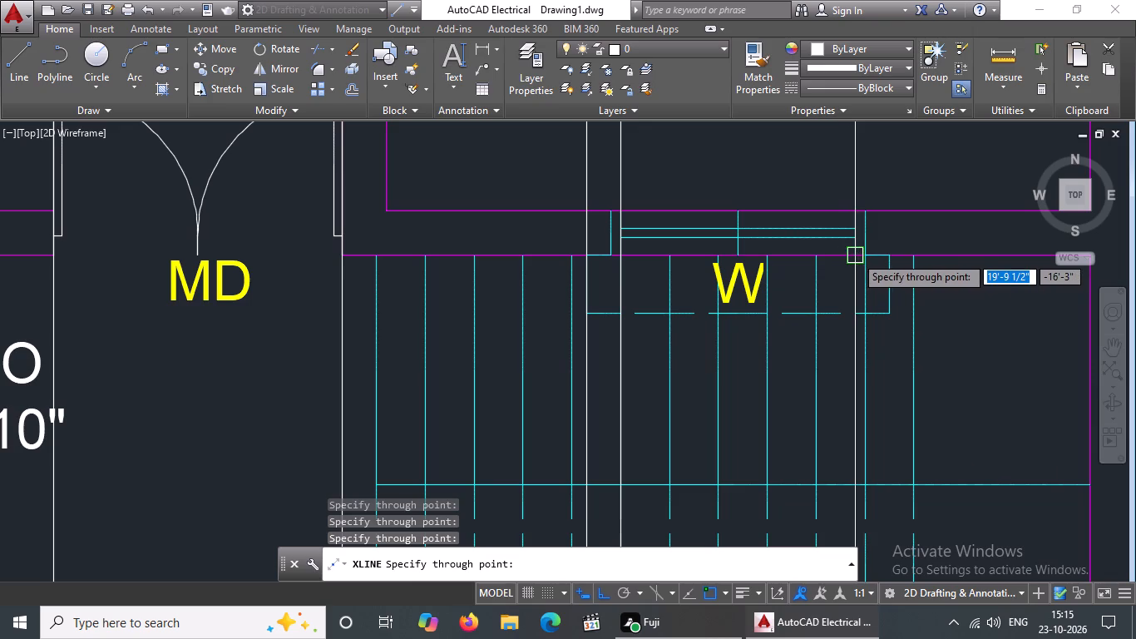
pyautogui.click(855, 255)
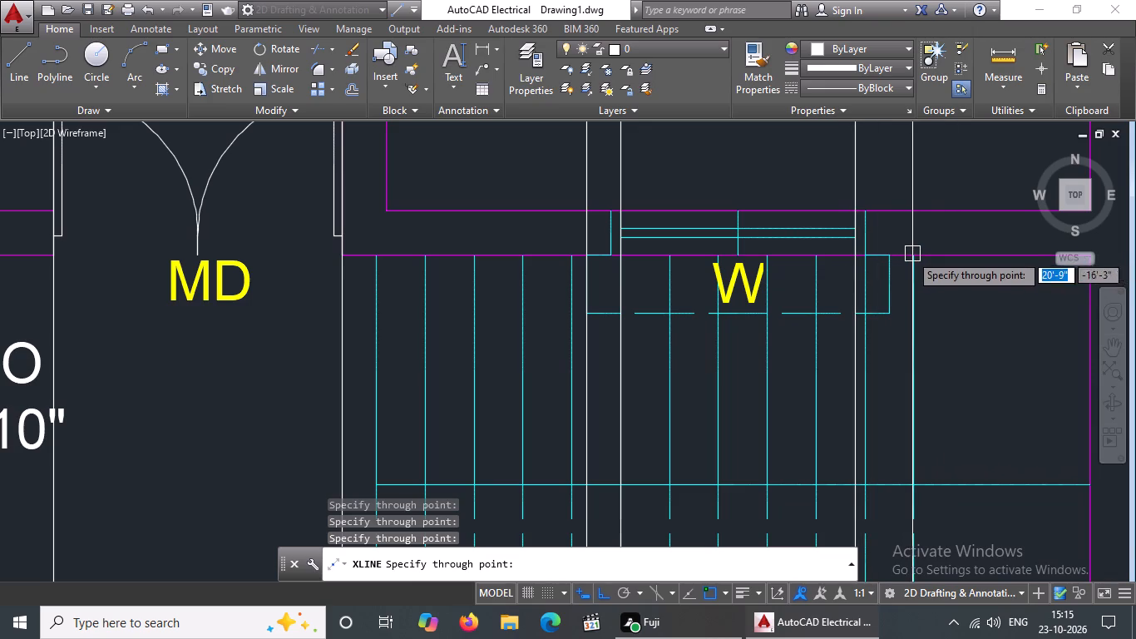
pyautogui.scroll(2, 911, 255)
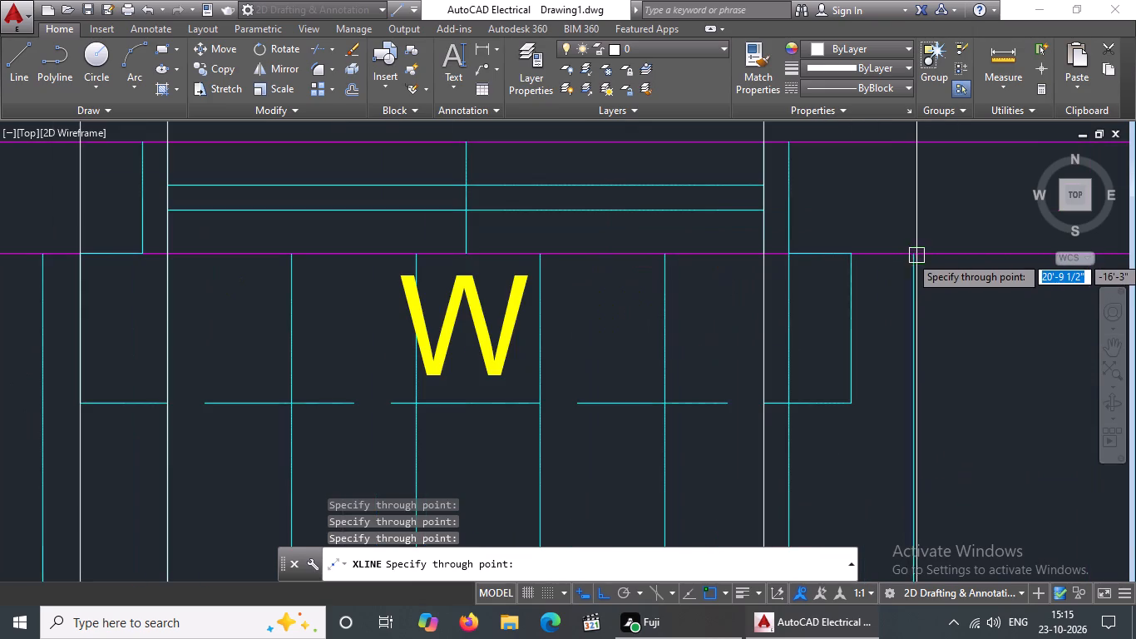
pyautogui.click(917, 252)
# Add vertical construction lines through the inner and outer faces of the floor plan's east wall.
pyautogui.scroll(-7, 807, 265)
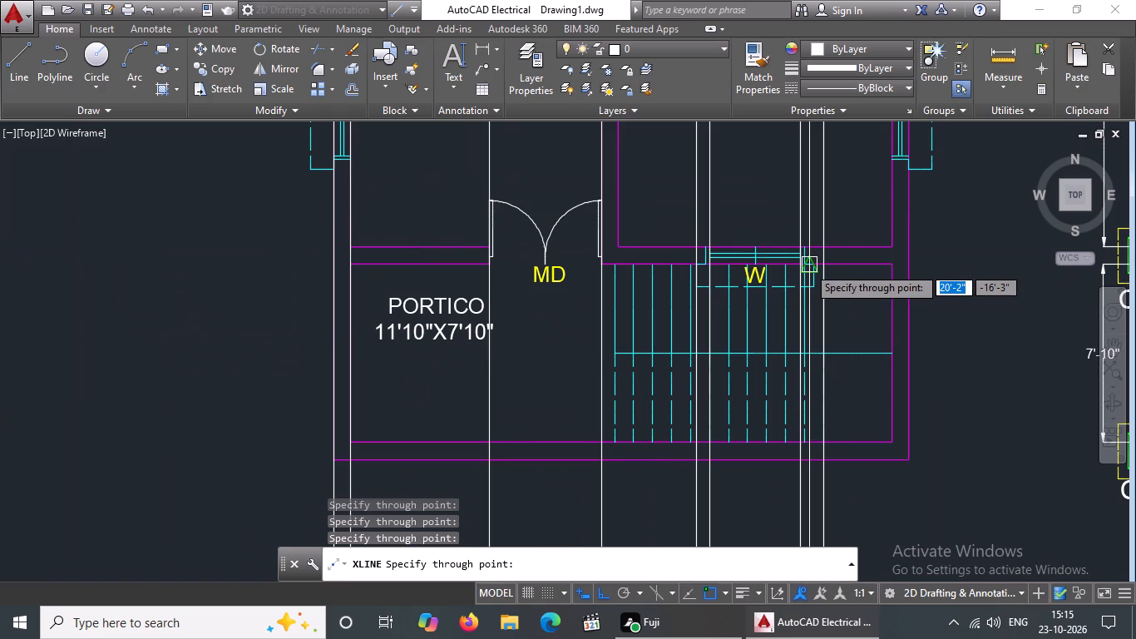
pyautogui.scroll(2, 902, 256)
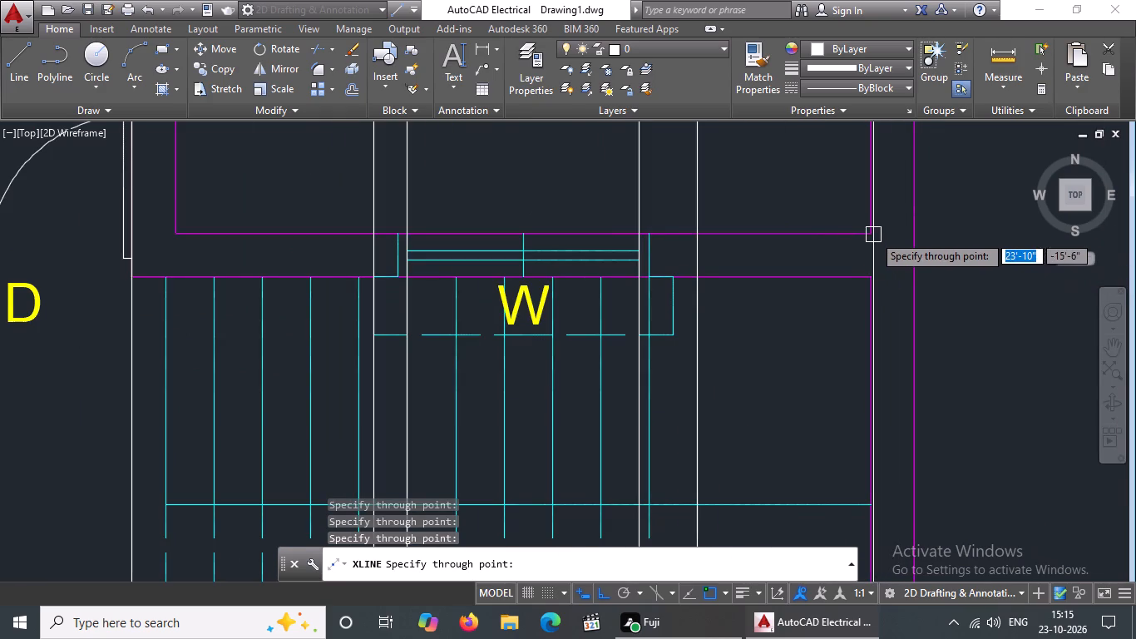
pyautogui.moveTo(868, 233); pyautogui.dragTo(881, 230)
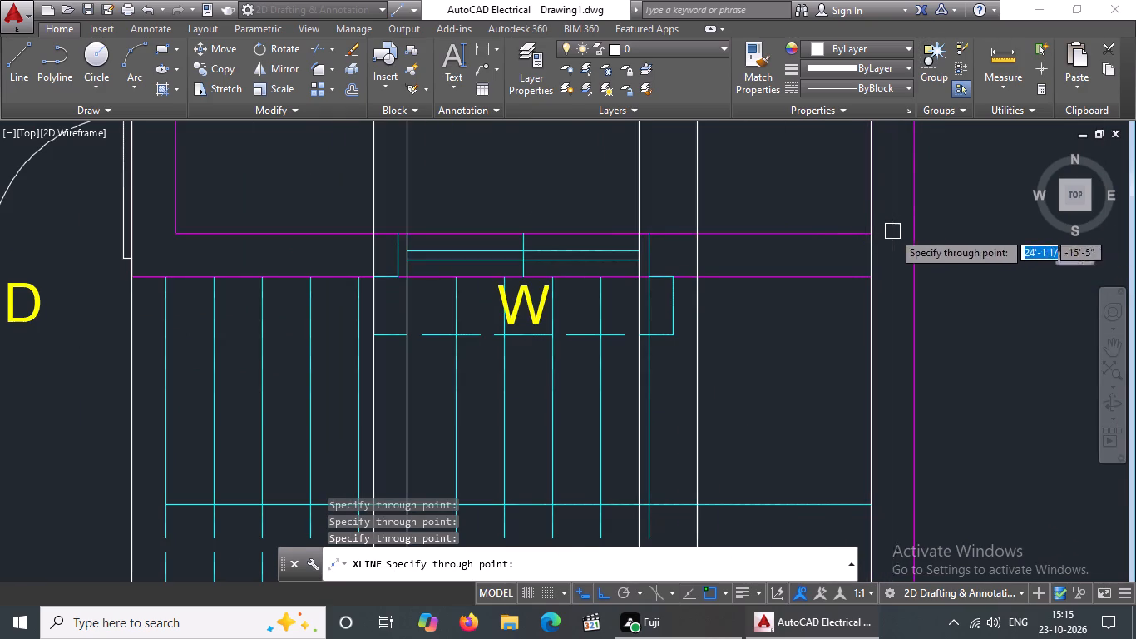
pyautogui.click(914, 234)
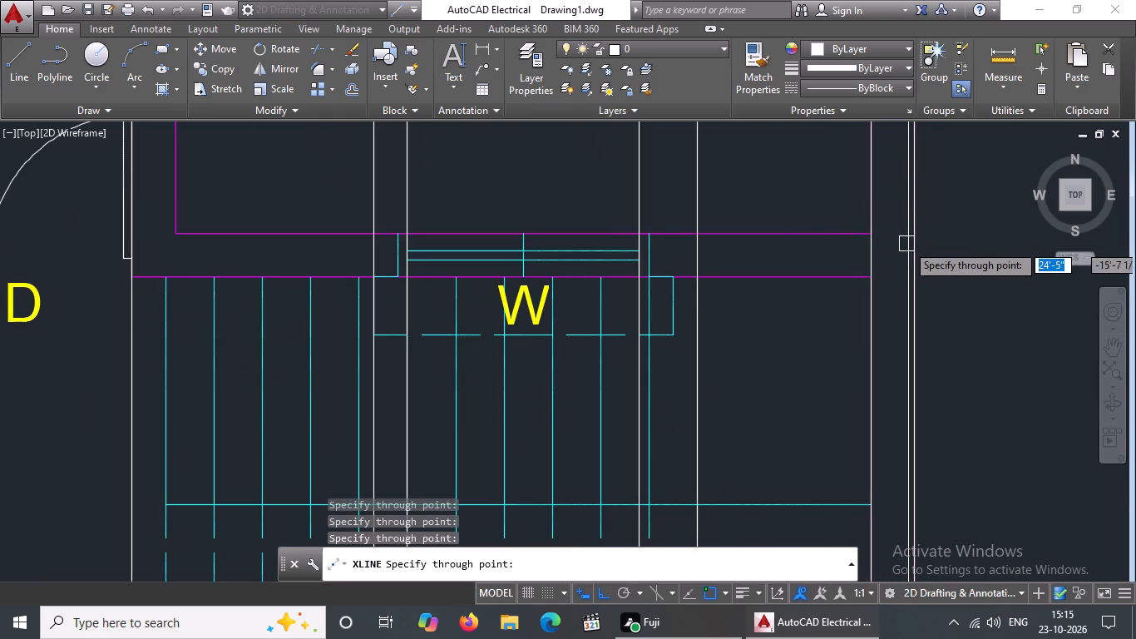
# Add vertical construction lines through the outer projection edges of the drawing room's west window and the bedroom's east window, and end the command.
pyautogui.scroll(-8, 901, 247)
pyautogui.moveTo(925, 257); pyautogui.dragTo(772, 288, button='middle')
pyautogui.scroll(2, 693, 337)
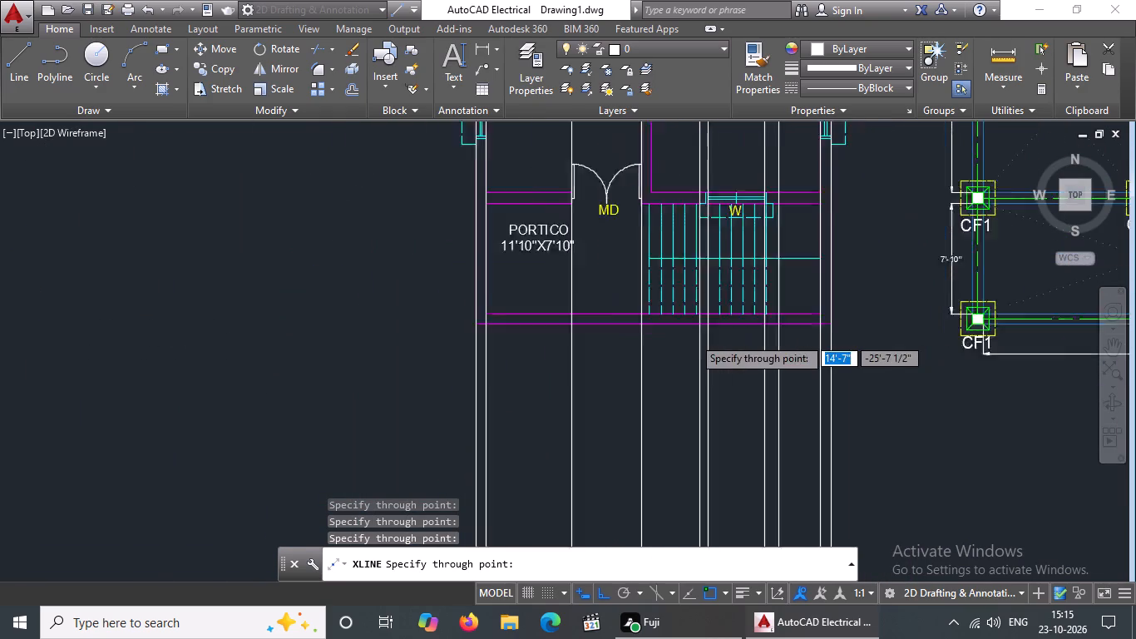
pyautogui.scroll(1, 693, 337)
pyautogui.scroll(-3, 674, 306)
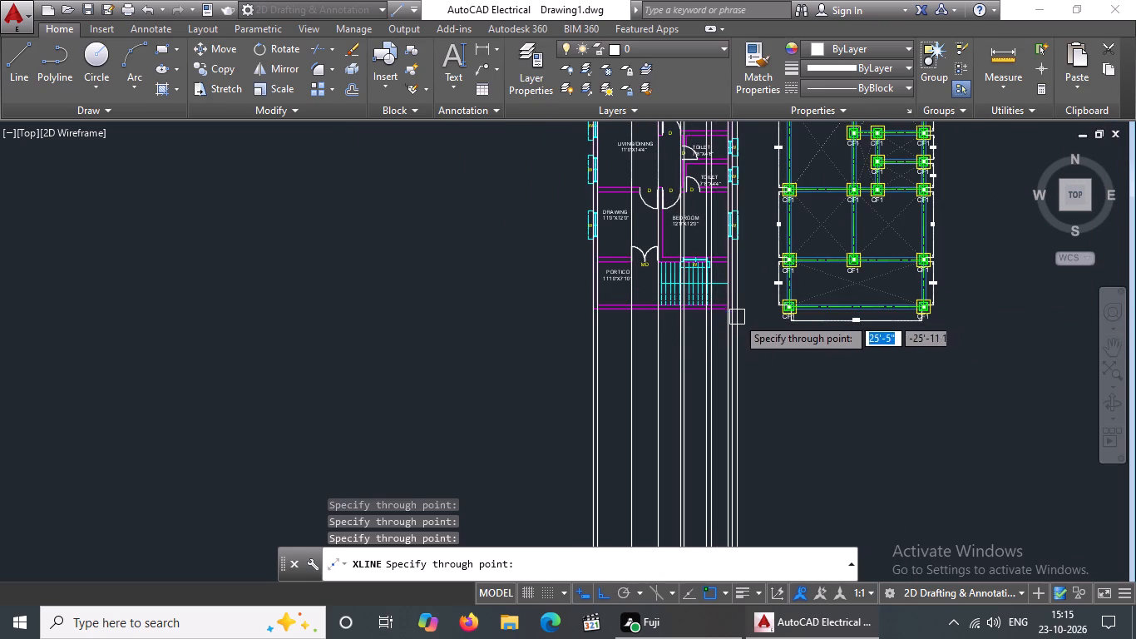
pyautogui.moveTo(662, 348); pyautogui.dragTo(669, 310, button='middle')
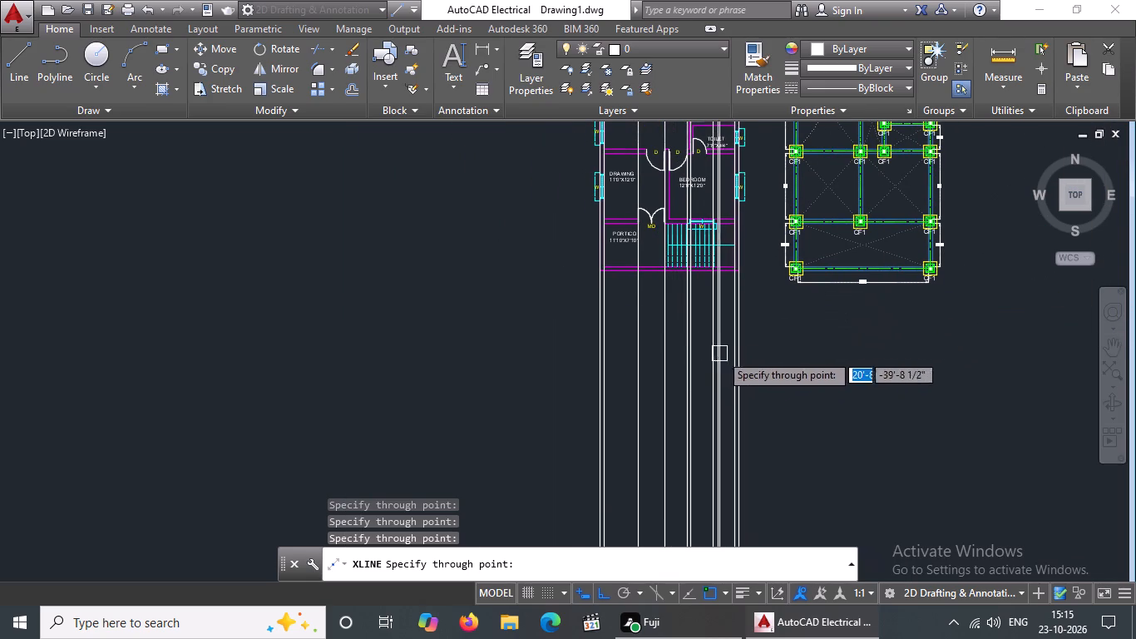
pyautogui.scroll(4, 590, 206)
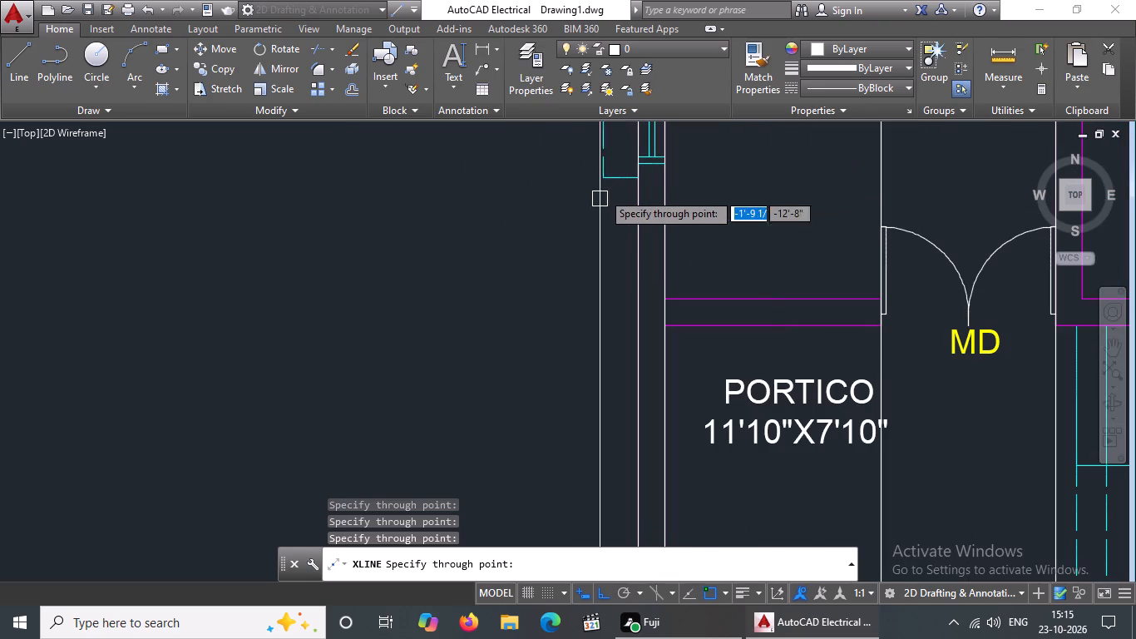
pyautogui.click(608, 176)
pyautogui.scroll(-5, 631, 246)
pyautogui.scroll(3, 755, 249)
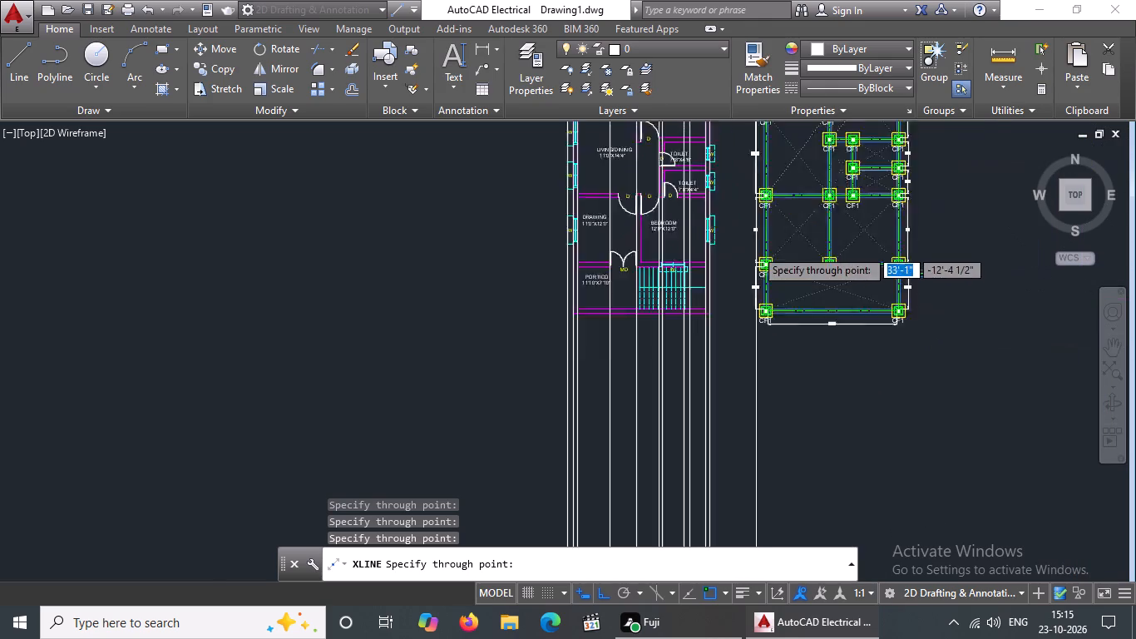
pyautogui.scroll(3, 699, 249)
pyautogui.click(671, 215)
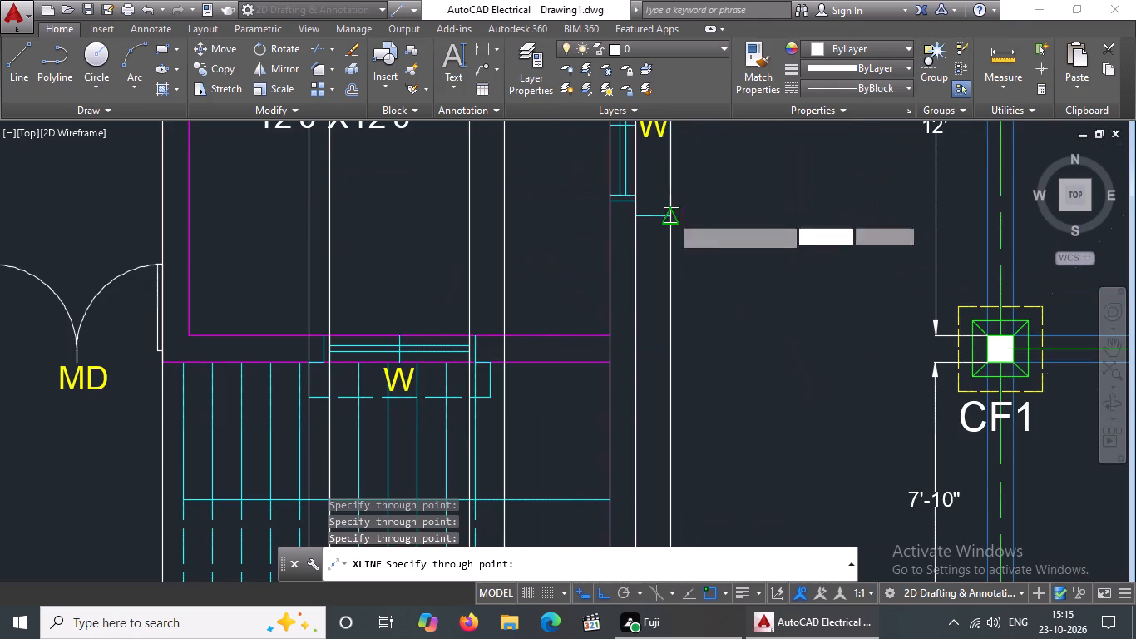
pyautogui.scroll(-7, 715, 194)
pyautogui.press('Escape')
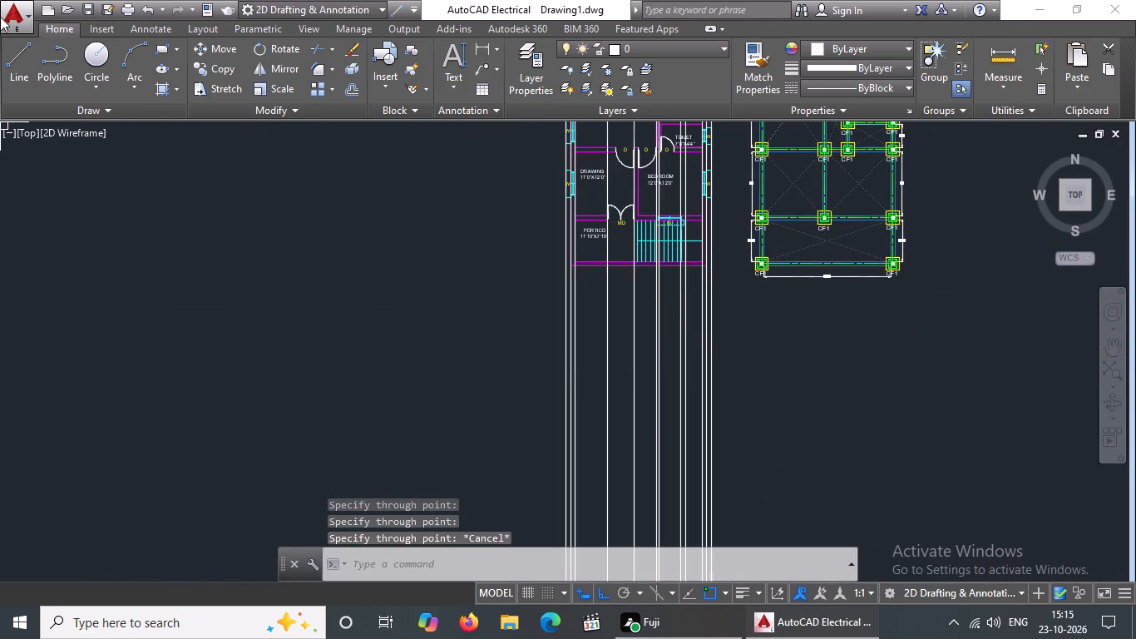
# Draw a horizontal line across all the vertical construction lines, well below the floor plan.
pyautogui.click(7, 72)
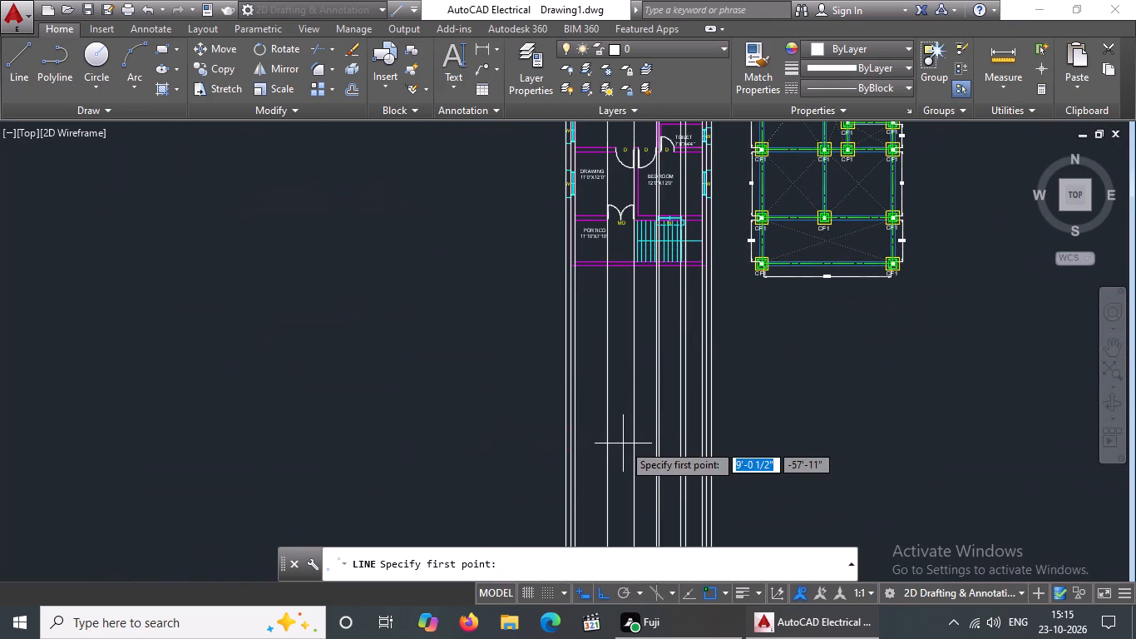
pyautogui.scroll(3, 568, 432)
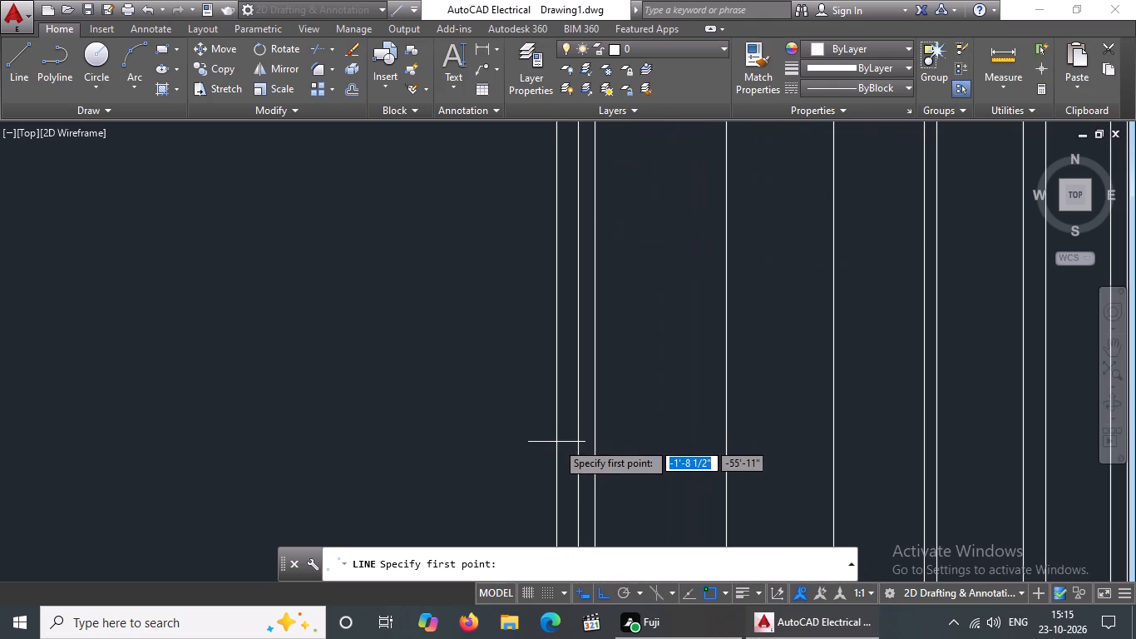
pyautogui.scroll(-3, 569, 424)
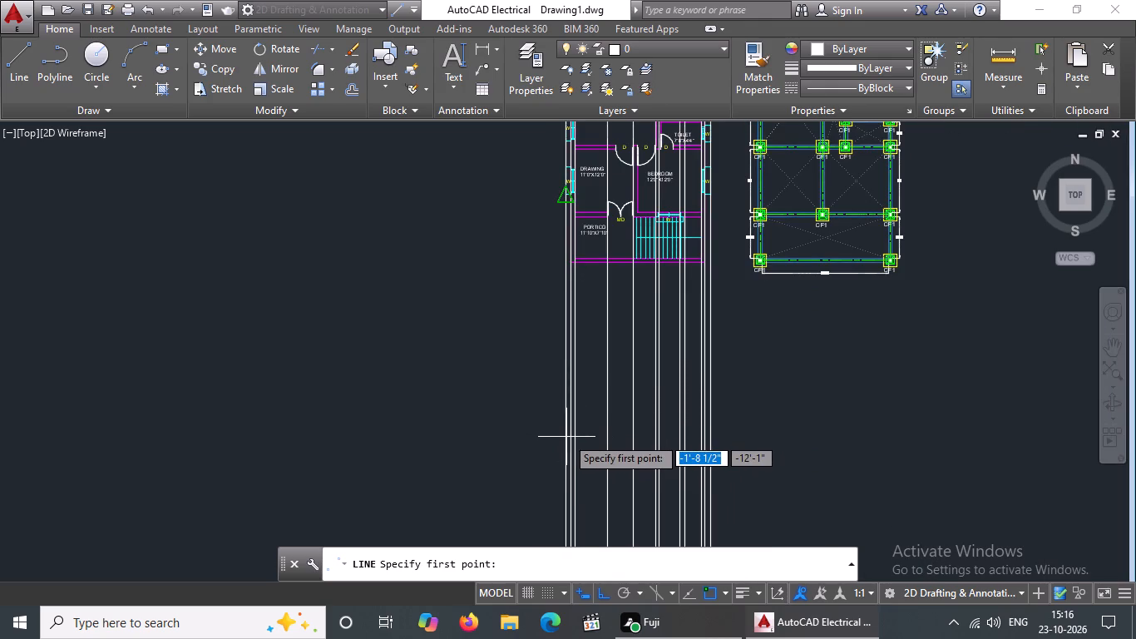
pyautogui.moveTo(561, 443); pyautogui.dragTo(580, 443)
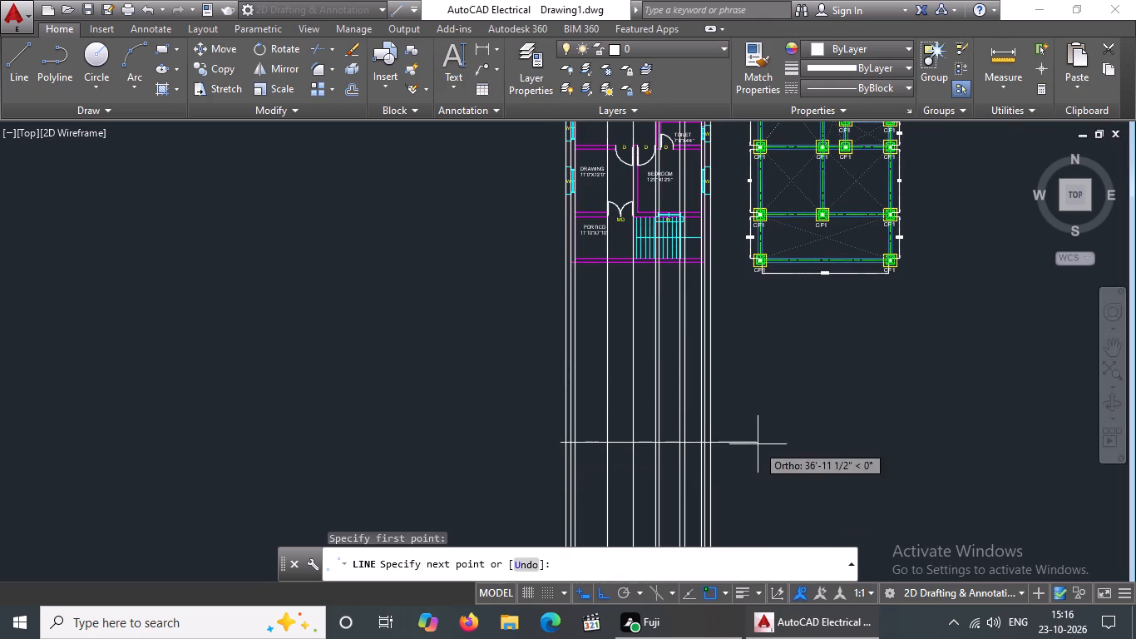
pyautogui.click(717, 441)
pyautogui.press('Escape')
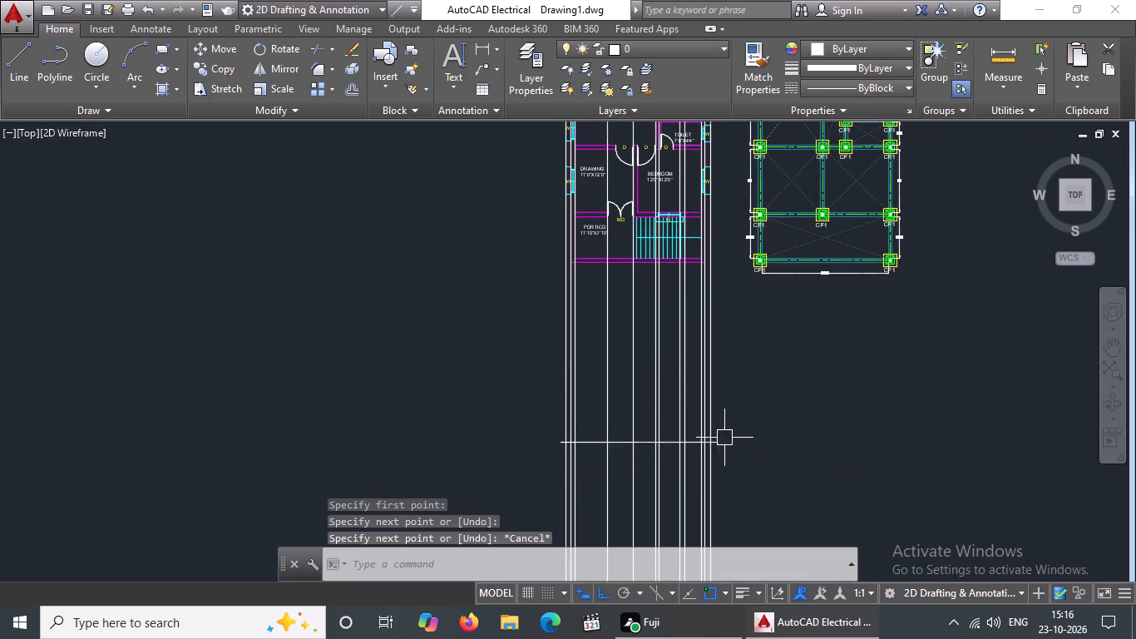
# Trim both overhanging ends of the horizontal line back to the outermost vertical construction lines.
pyautogui.scroll(2, 713, 447)
pyautogui.press('Escape')
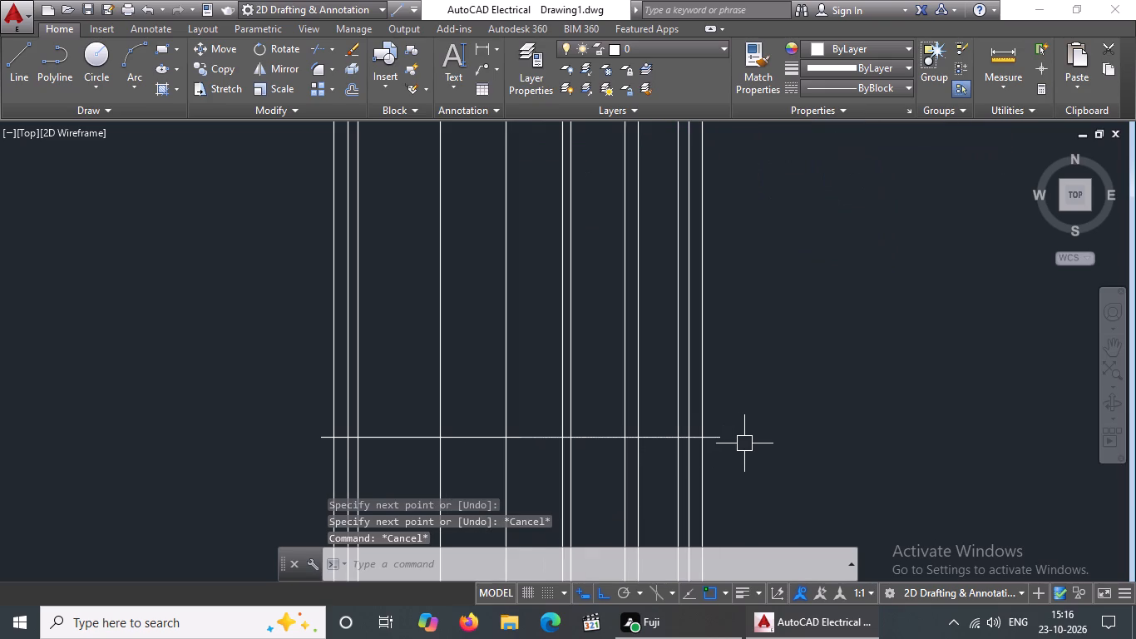
pyautogui.write('TR')
pyautogui.press('Return')
pyautogui.press('Return')
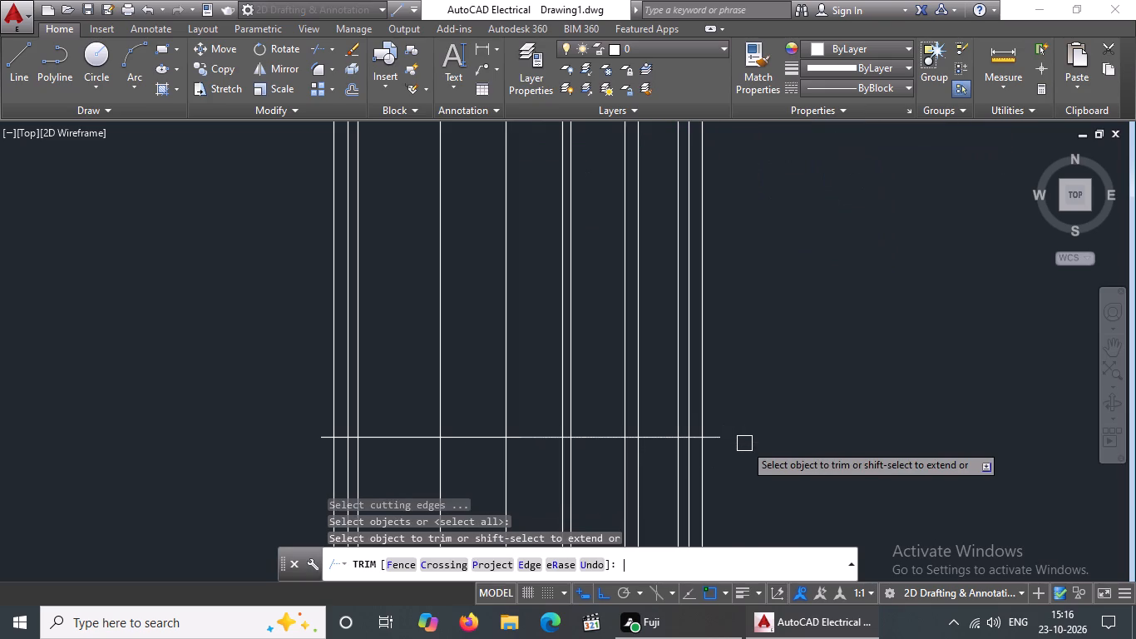
pyautogui.click(712, 441)
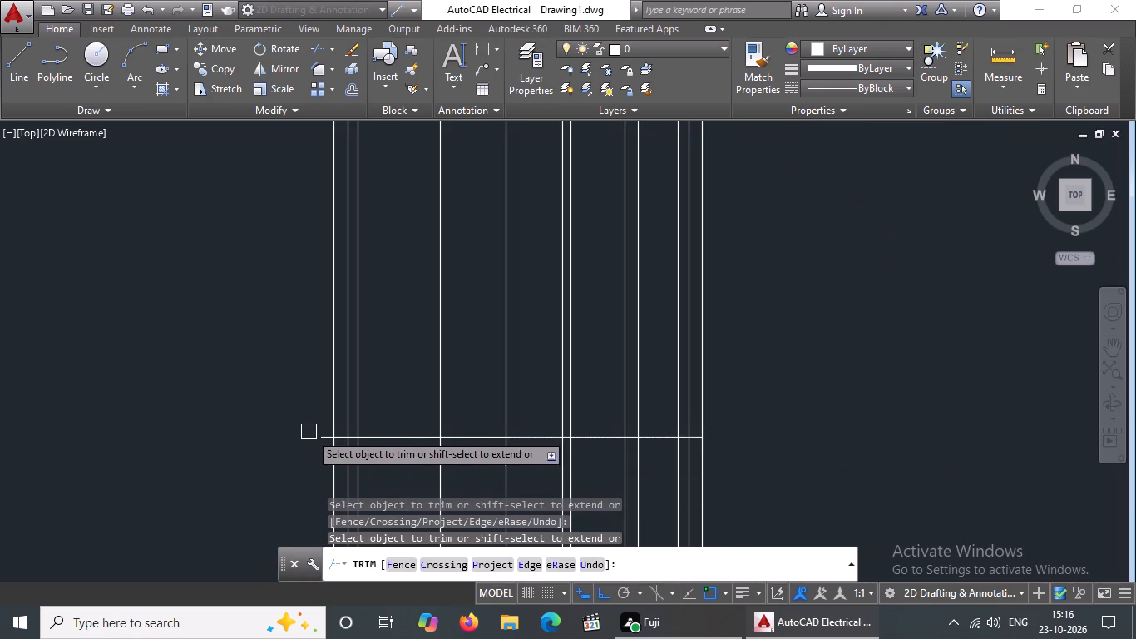
pyautogui.click(321, 438)
pyautogui.press('Escape')
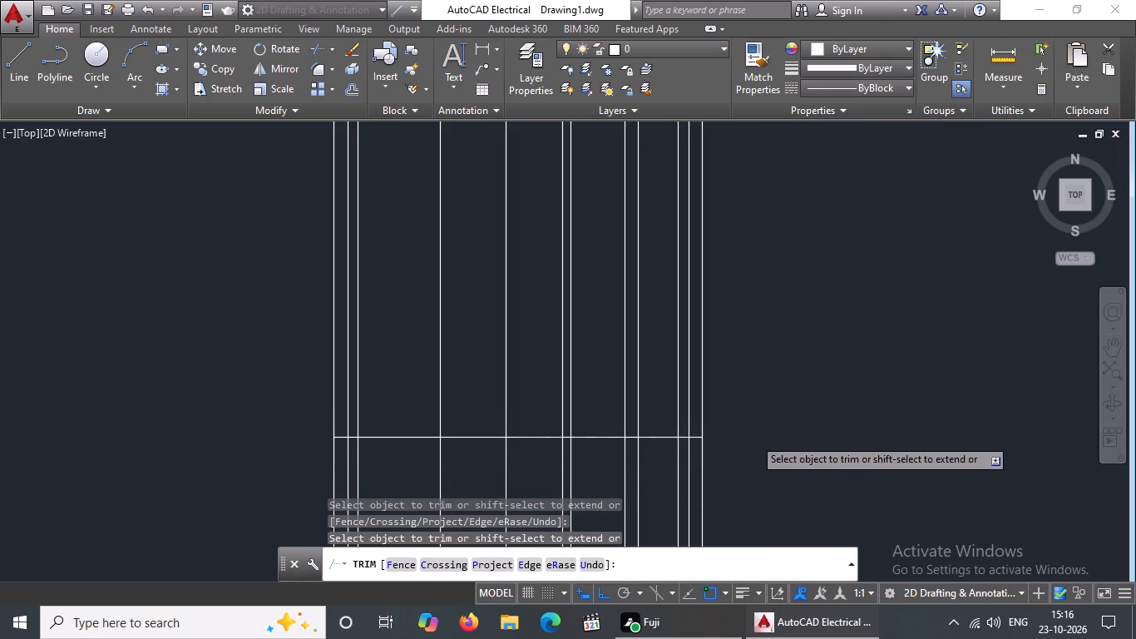
# Enable all object snap modes in the drafting settings.
pyautogui.write('OS')
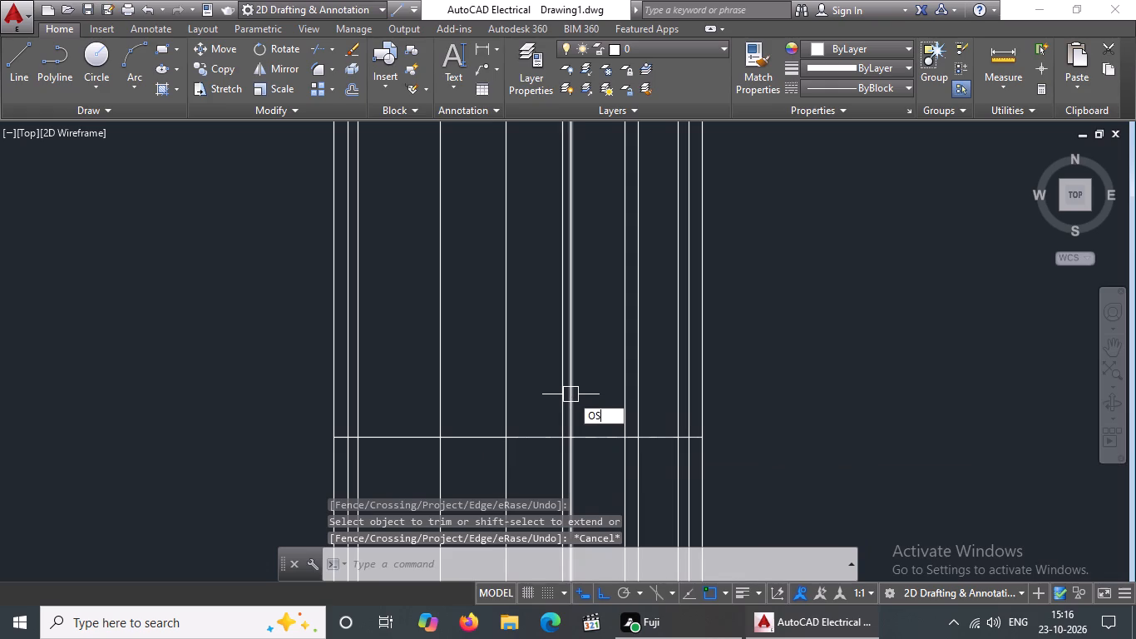
pyautogui.press('Return')
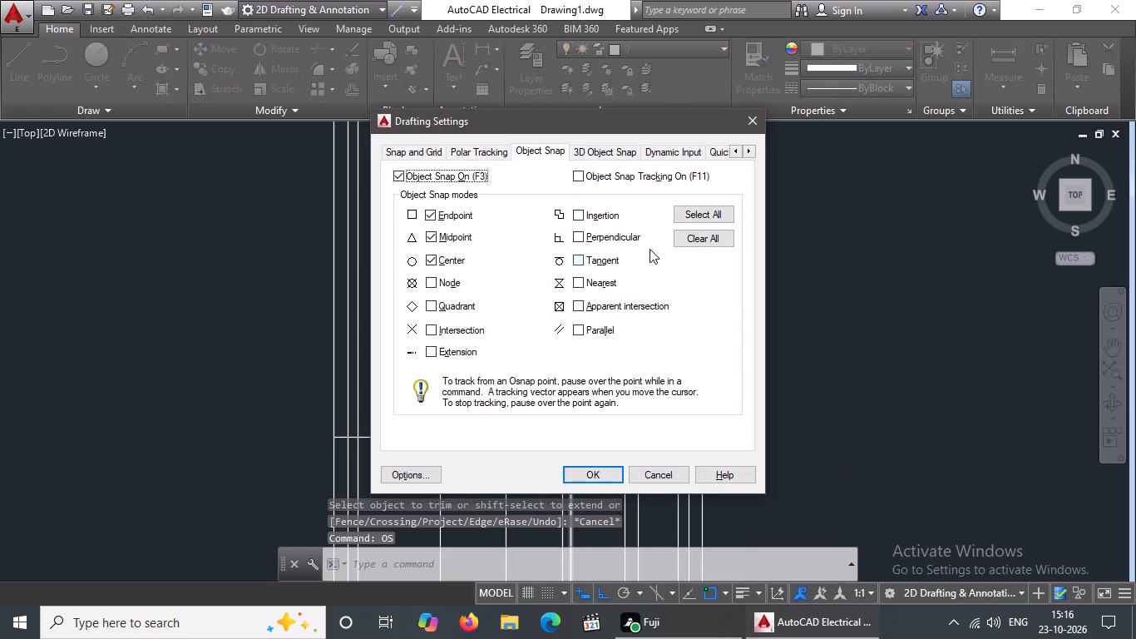
pyautogui.click(716, 215)
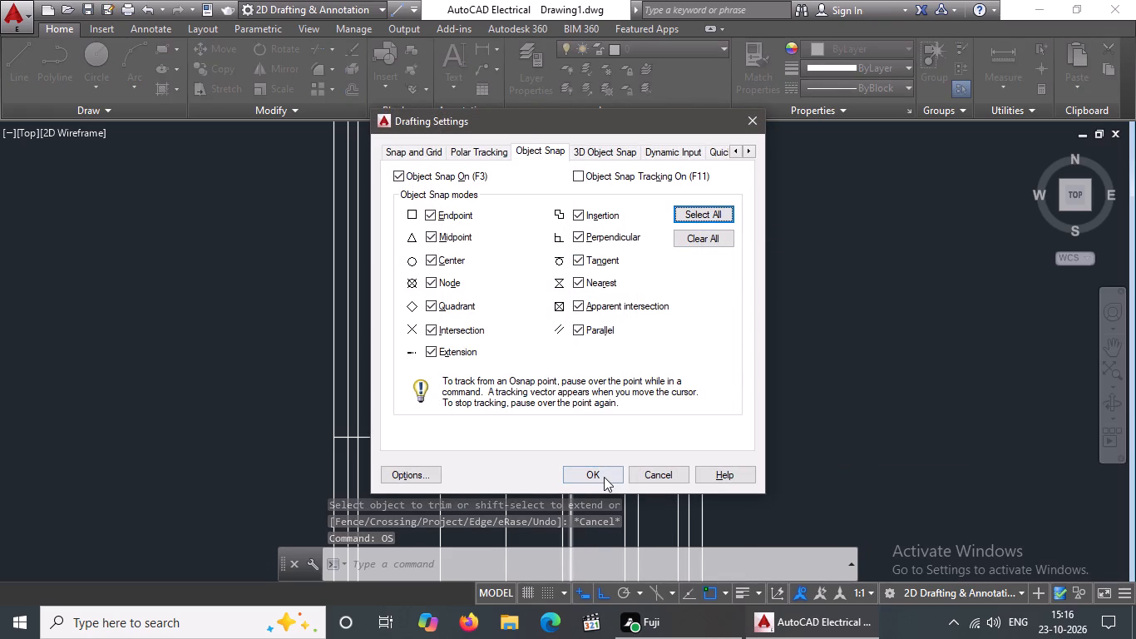
pyautogui.click(604, 477)
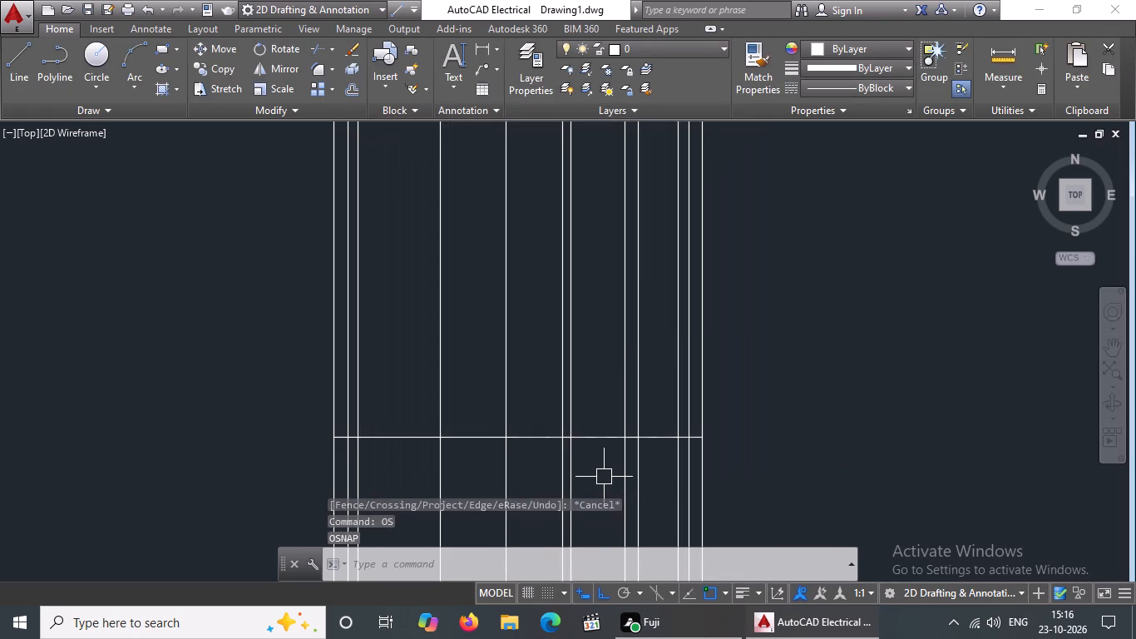
pyautogui.press('Escape')
pyautogui.press('Escape')
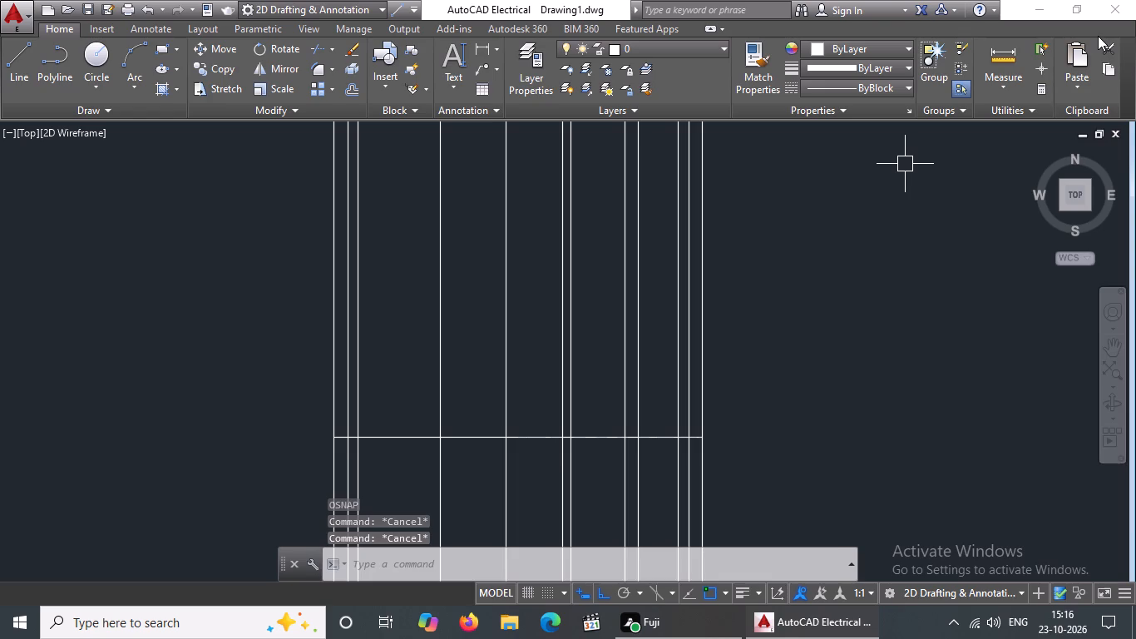
# Offset the horizontal base line 1'6" upward.
pyautogui.press('o')
pyautogui.press('Return')
pyautogui.write("1'6")
pyautogui.hotkey('shift', '"')
pyautogui.press('Return')
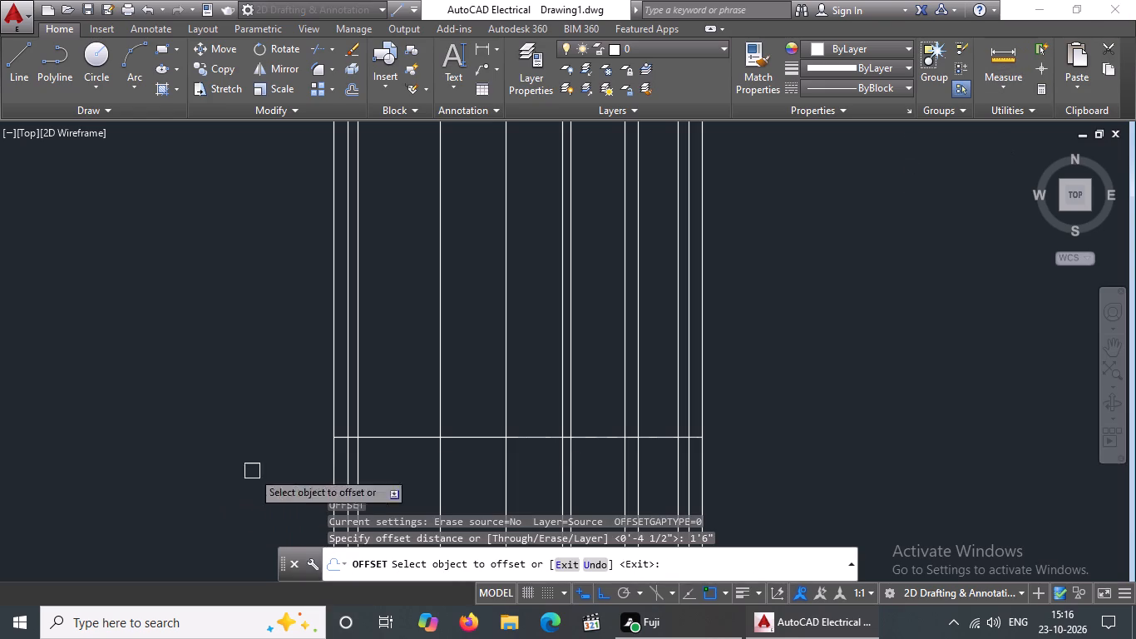
pyautogui.click(388, 435)
pyautogui.click(426, 355)
pyautogui.press('Escape')
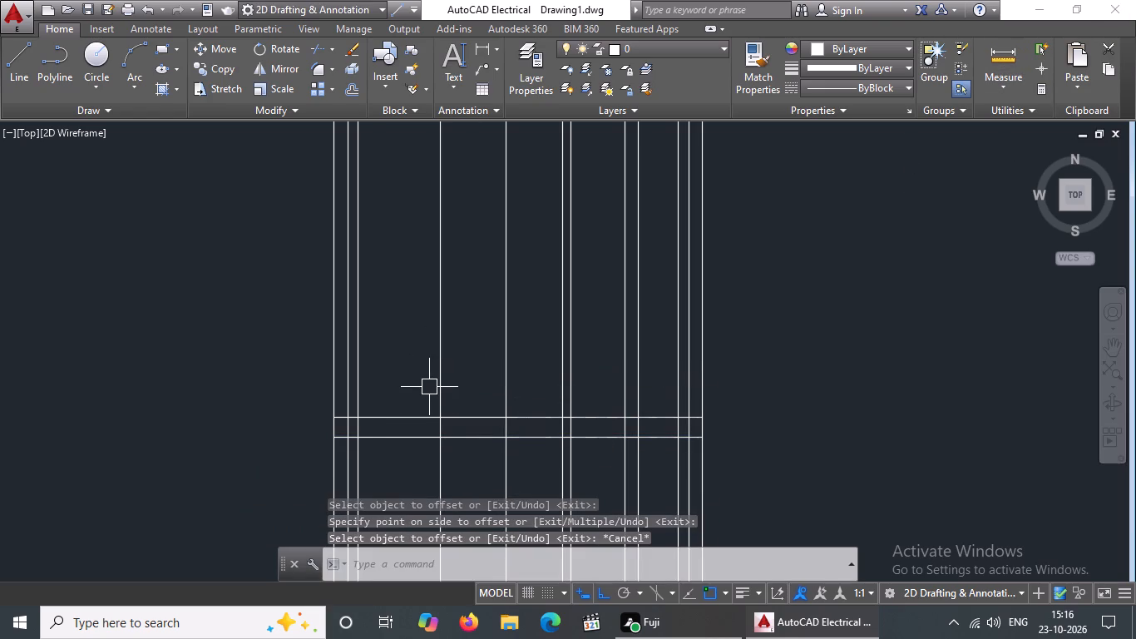
pyautogui.press('Escape')
# Offset the line 1'6" above the base line upward by 10'.
pyautogui.press('o')
pyautogui.press('Return')
pyautogui.write("10'")
pyautogui.press('Return')
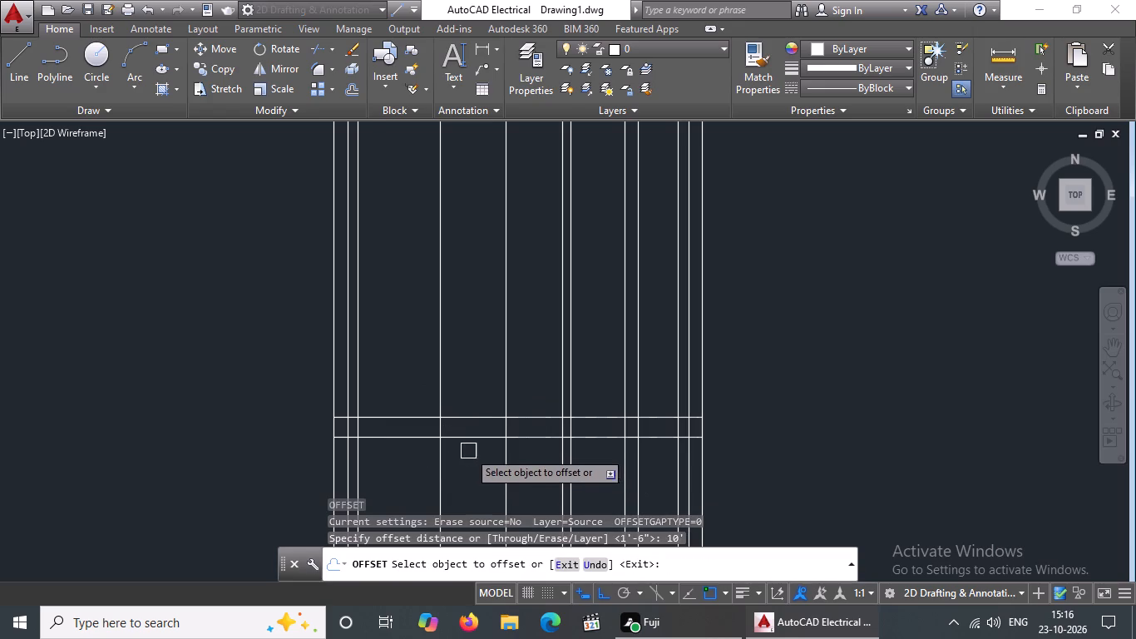
pyautogui.click(472, 412)
pyautogui.click(486, 344)
pyautogui.press('Escape')
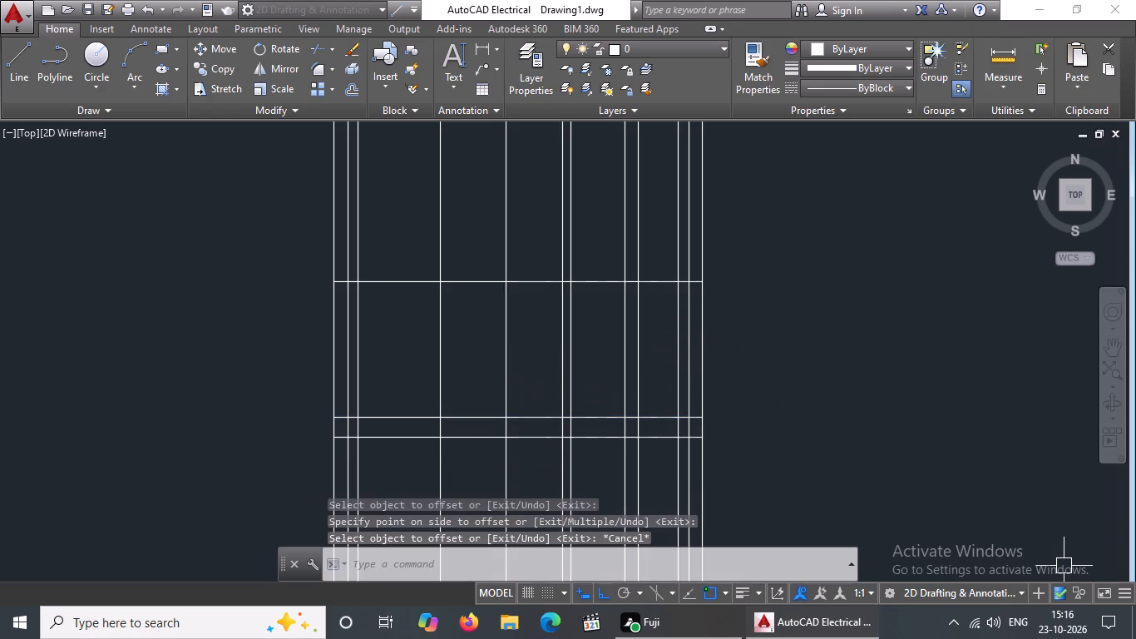
# Offset the line 1'6" above the base line upward by 4', and offset the resulting line another 4' upward.
pyautogui.press('o')
pyautogui.press('Return')
pyautogui.write("4'")
pyautogui.press('Return')
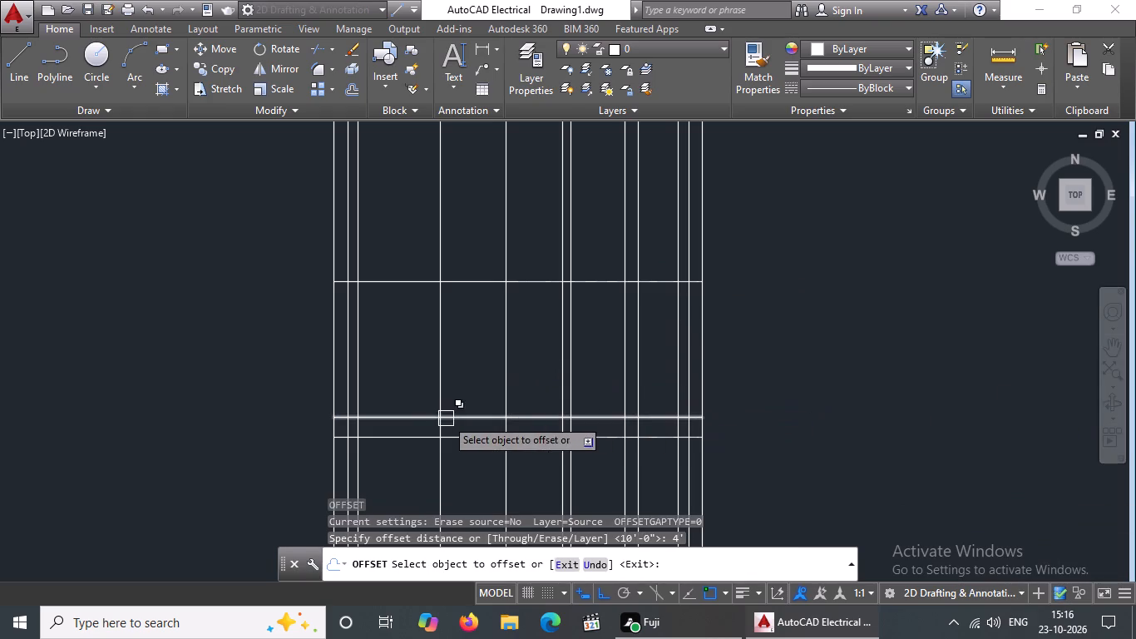
pyautogui.click(450, 417)
pyautogui.click(465, 380)
pyautogui.click(473, 359)
pyautogui.click(485, 329)
pyautogui.press('Escape')
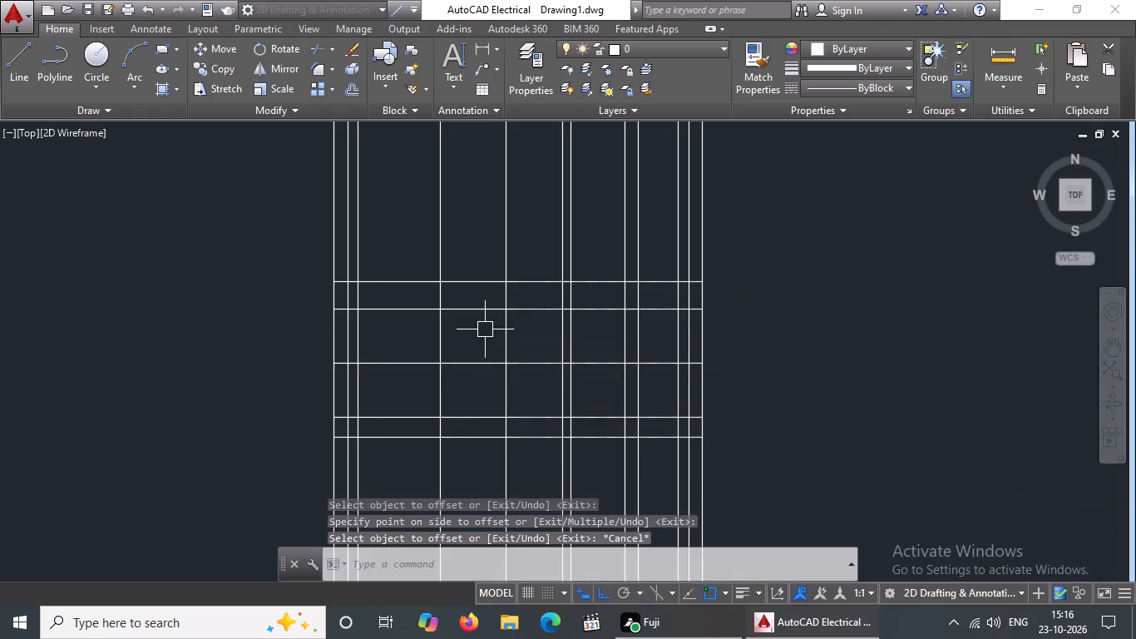
# Offset the topmost horizontal line 6" upward for the slab thickness.
pyautogui.press('o')
pyautogui.press('Return')
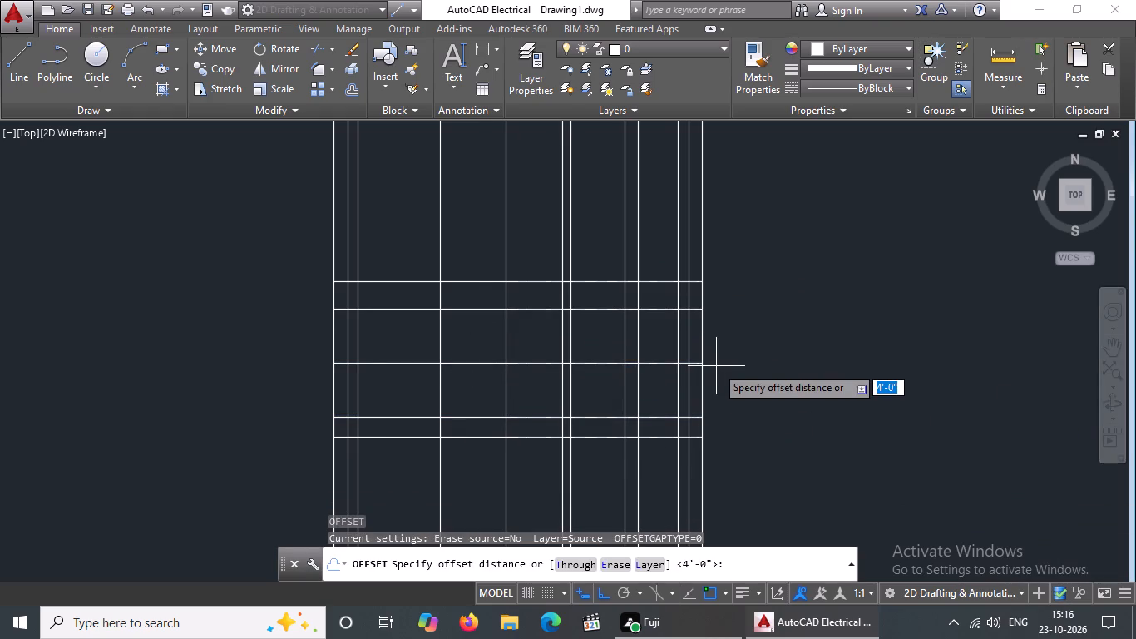
pyautogui.write('6"')
pyautogui.press('Return')
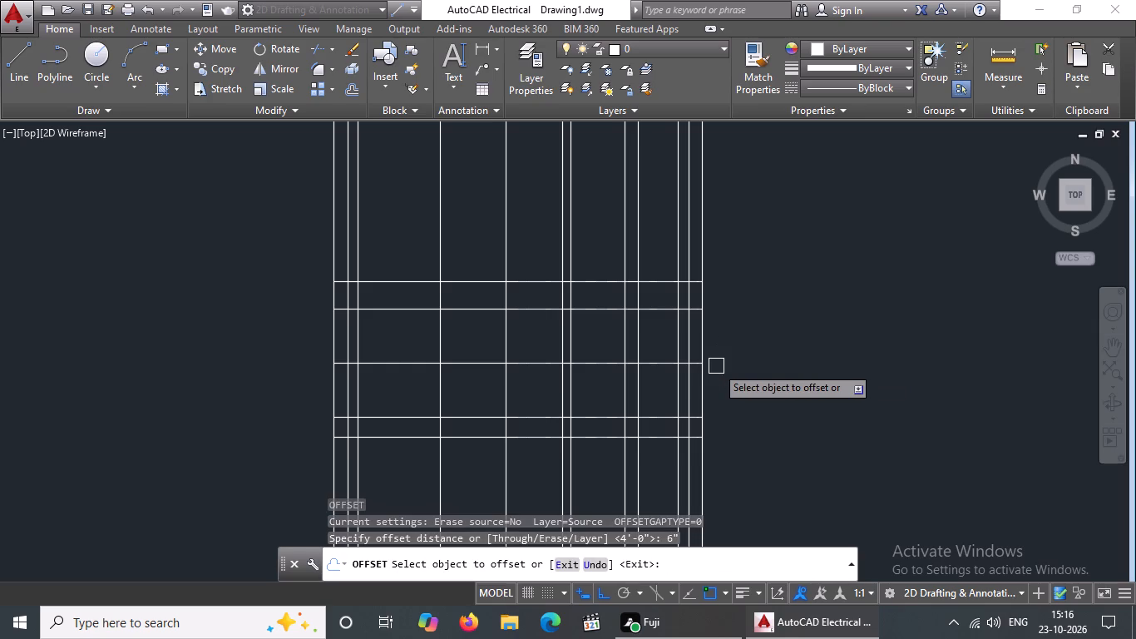
pyautogui.click(595, 280)
pyautogui.click(599, 246)
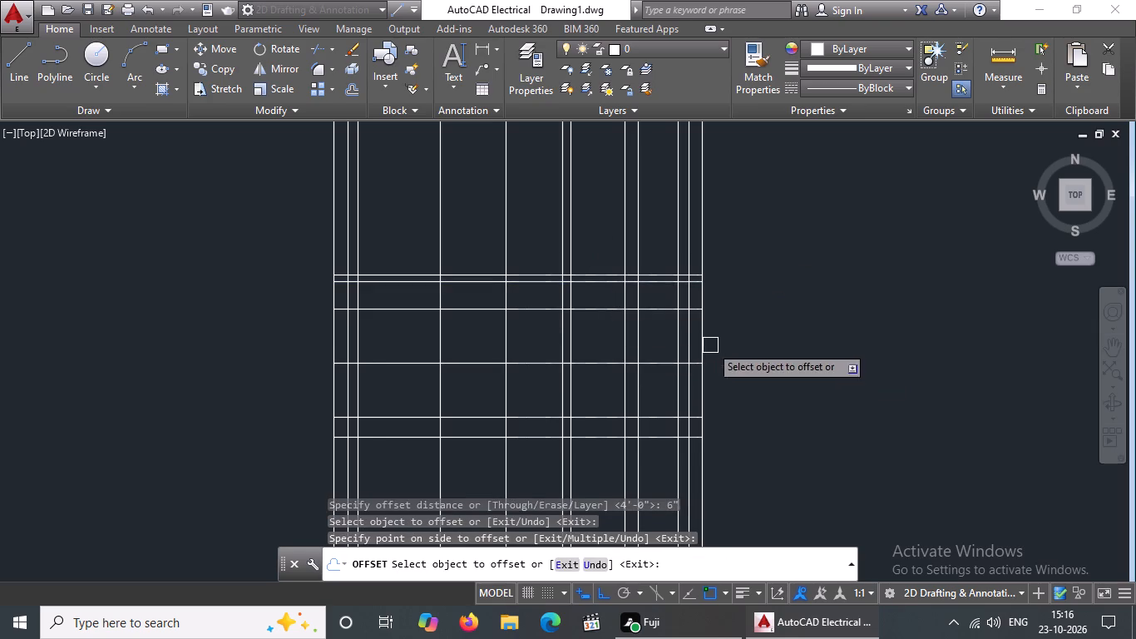
pyautogui.press('Escape')
# Offset the upper slab line 3' upward and end the command.
pyautogui.press('o')
pyautogui.press('Return')
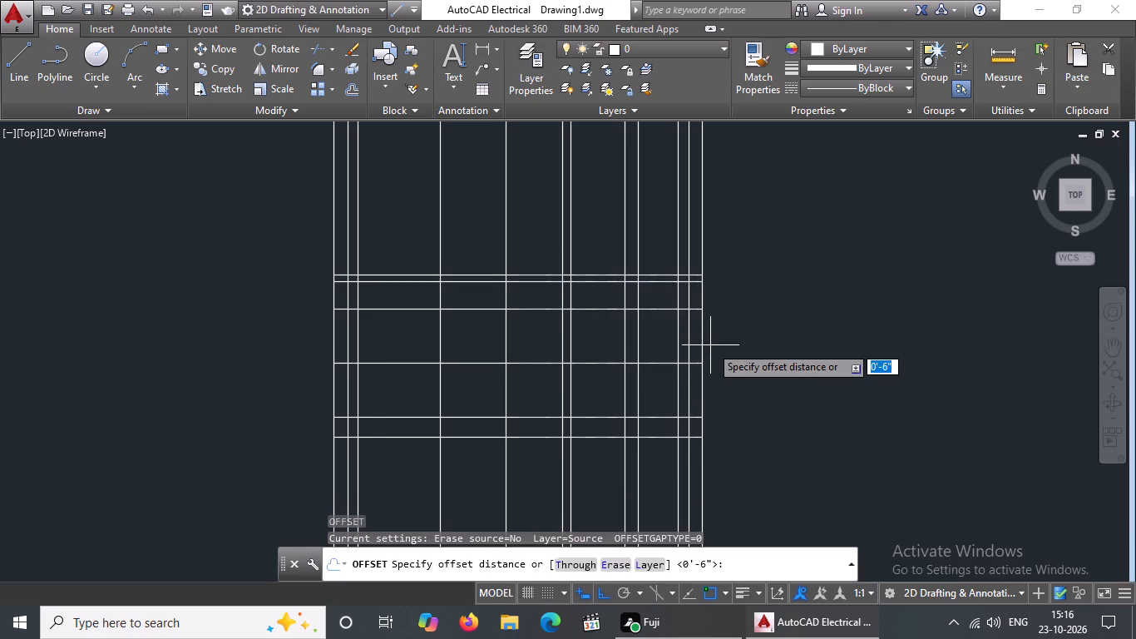
pyautogui.write("3'")
pyautogui.press('Return')
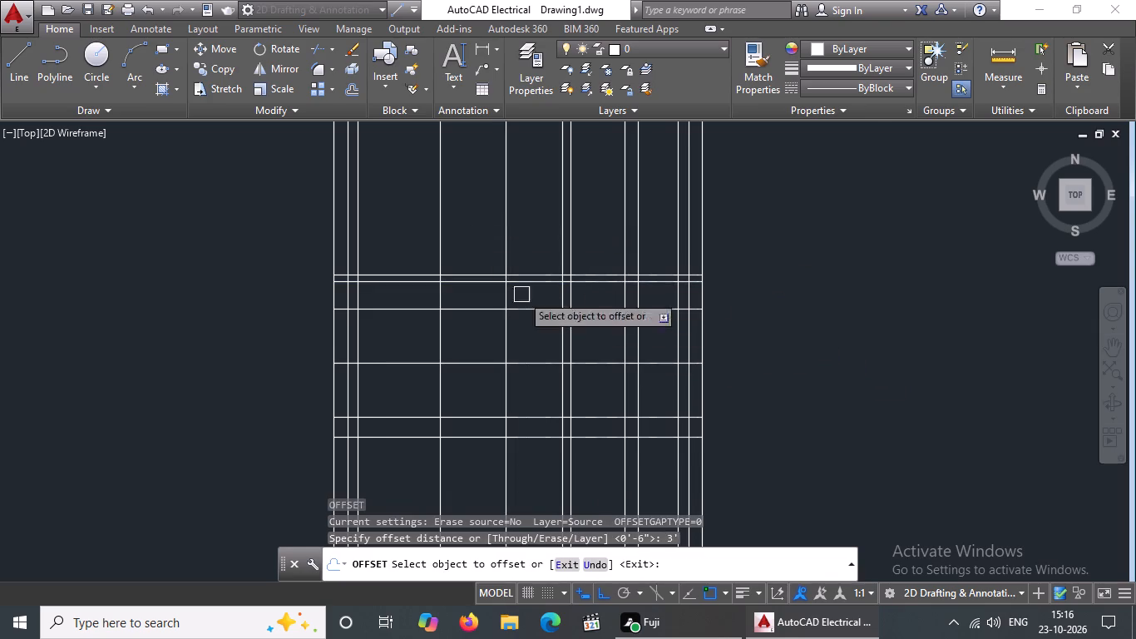
pyautogui.scroll(2, 562, 286)
pyautogui.click(521, 255)
pyautogui.click(520, 223)
pyautogui.scroll(-3, 520, 223)
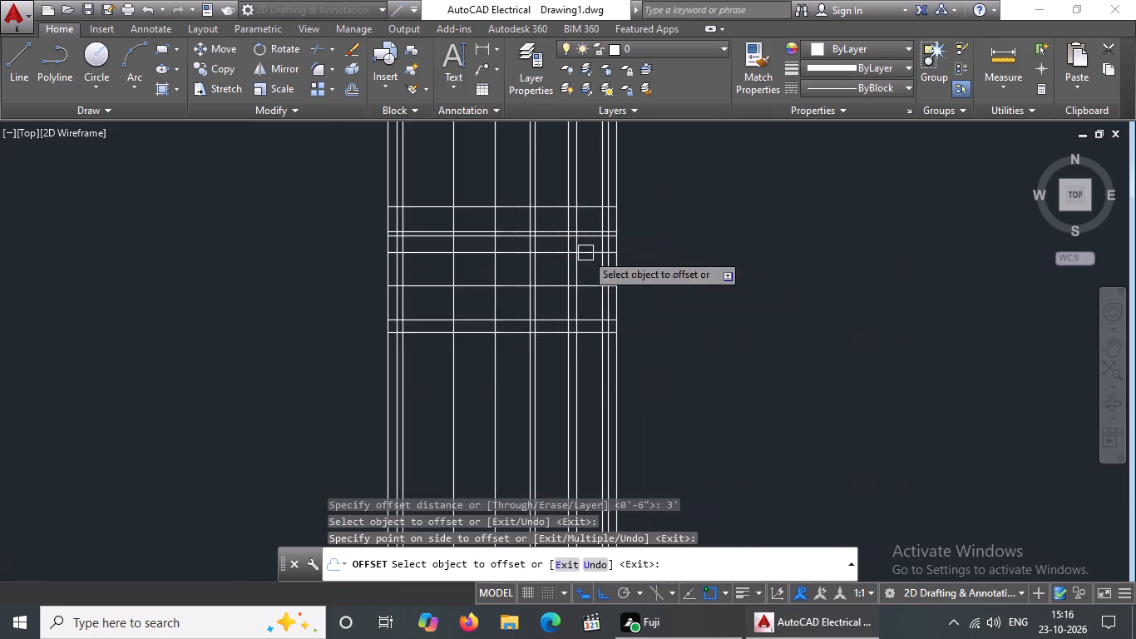
pyautogui.press('Escape')
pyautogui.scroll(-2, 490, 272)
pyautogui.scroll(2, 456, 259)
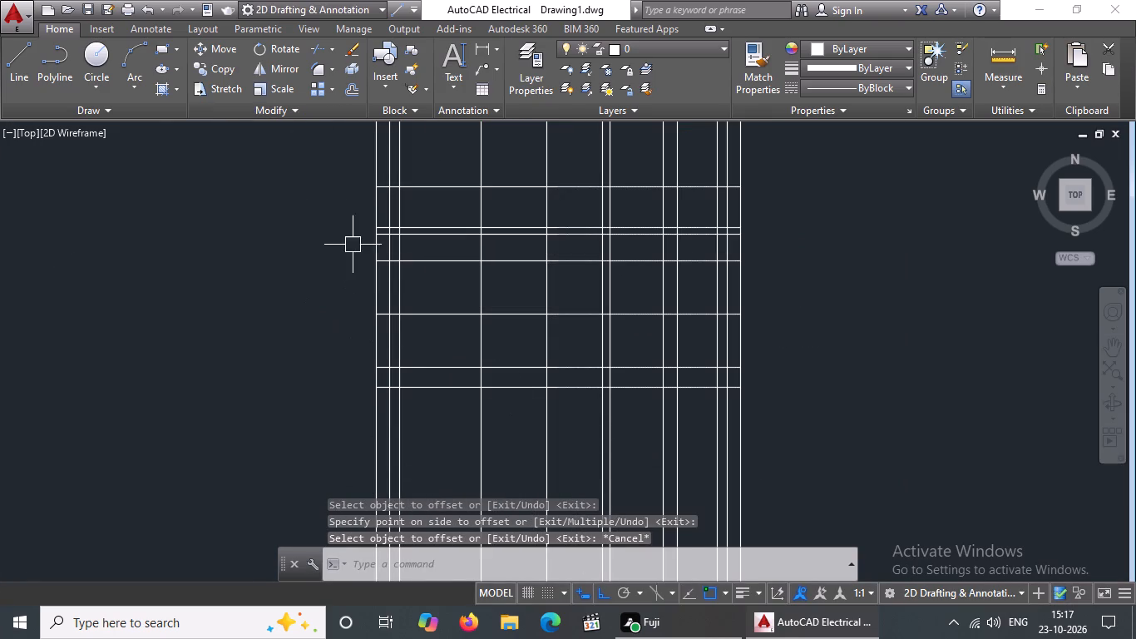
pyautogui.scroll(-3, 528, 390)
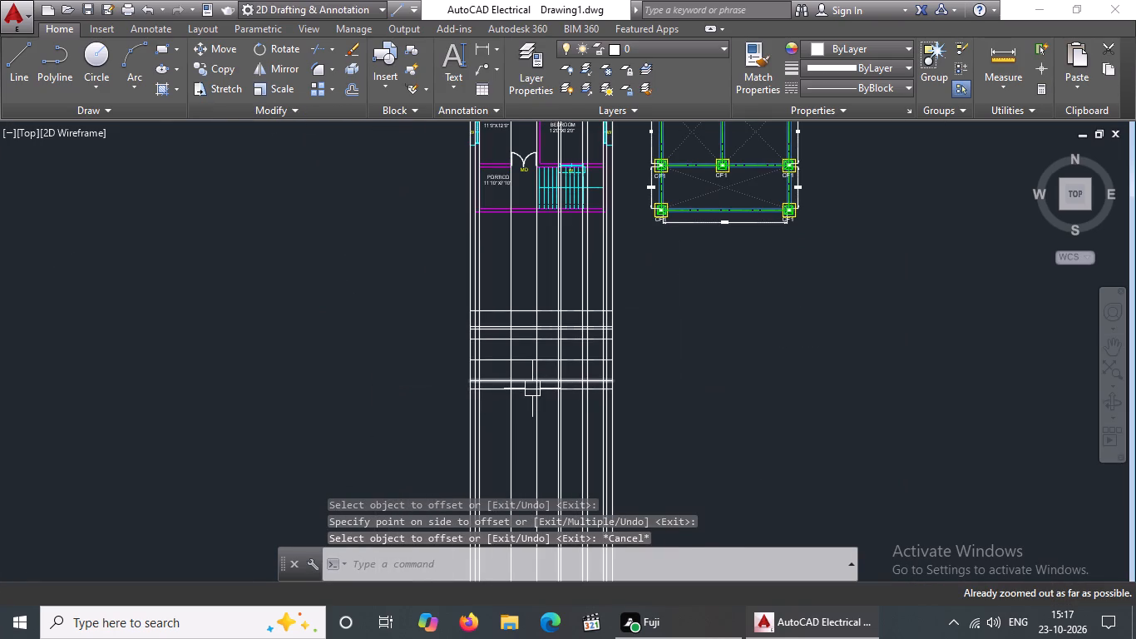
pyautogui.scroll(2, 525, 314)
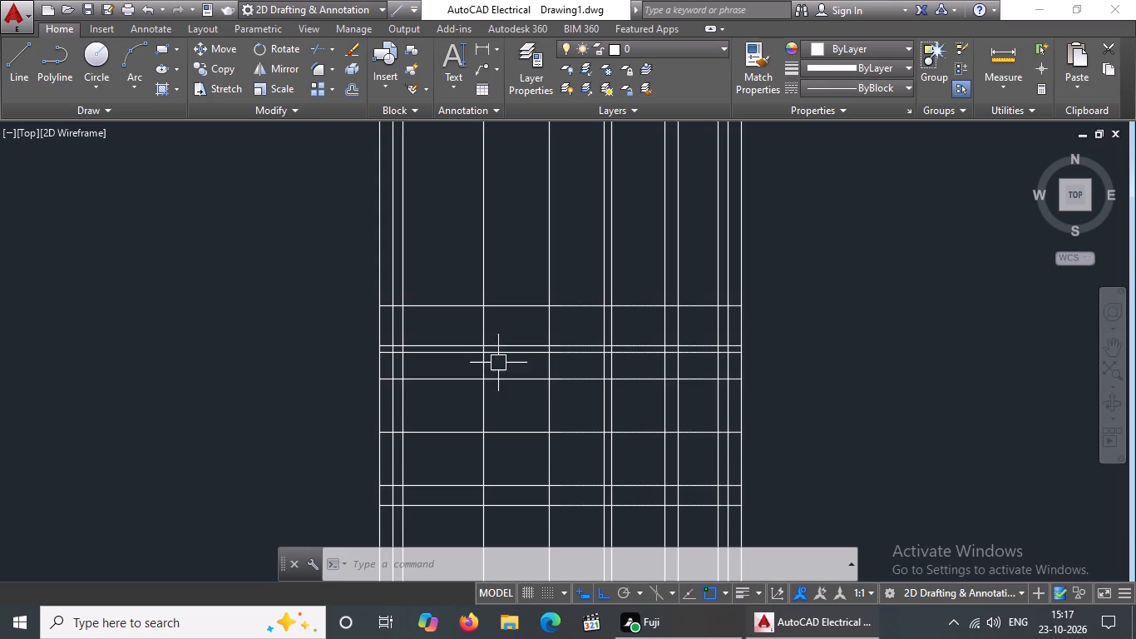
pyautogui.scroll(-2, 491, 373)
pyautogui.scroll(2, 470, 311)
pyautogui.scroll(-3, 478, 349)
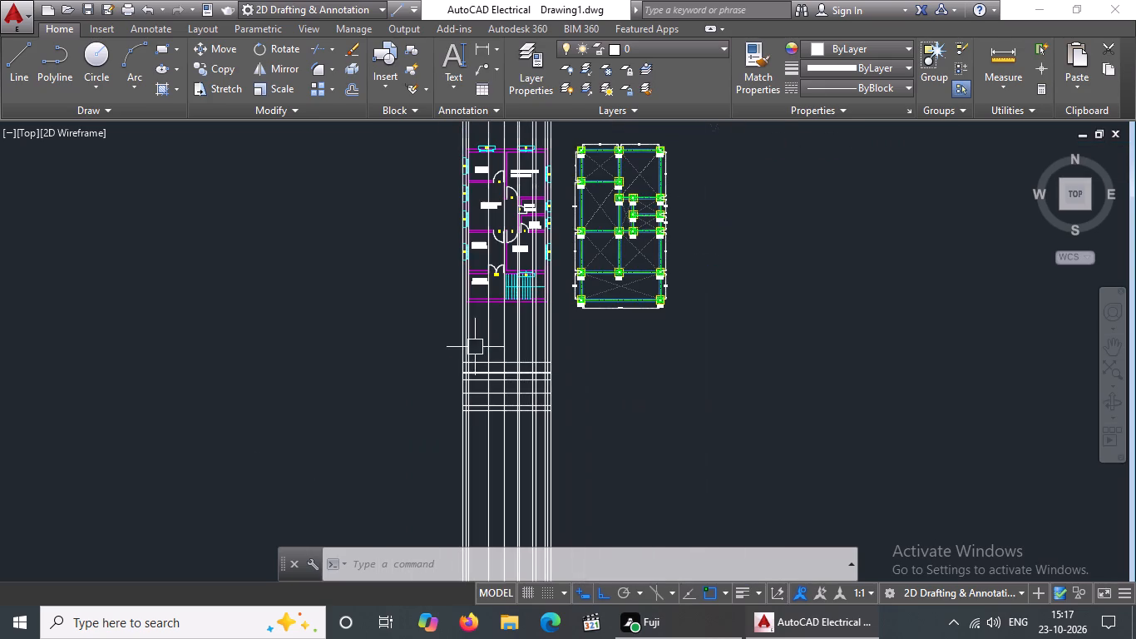
# Start the Rectangle command and set the current object colour to yellow.
pyautogui.moveTo(160, 41); pyautogui.dragTo(160, 48)
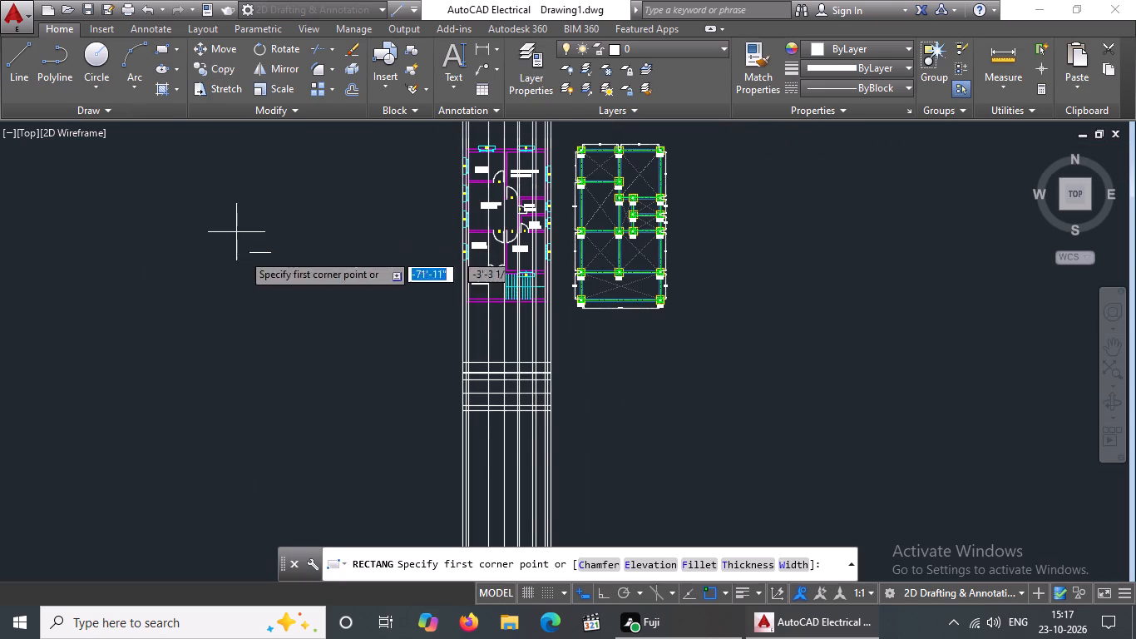
pyautogui.click(881, 48)
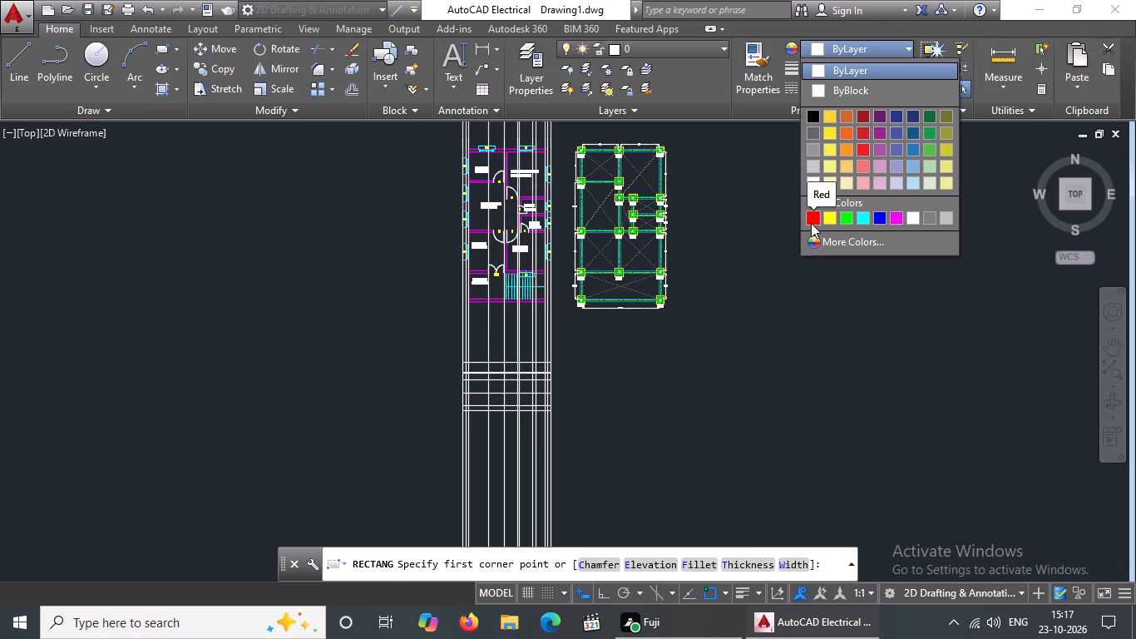
pyautogui.click(831, 216)
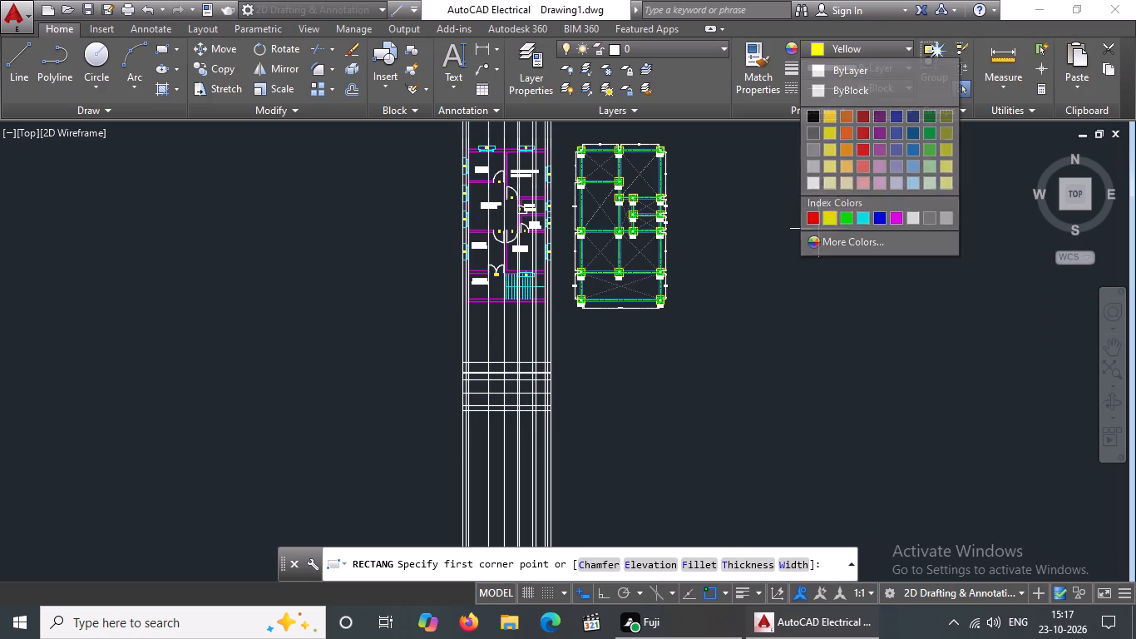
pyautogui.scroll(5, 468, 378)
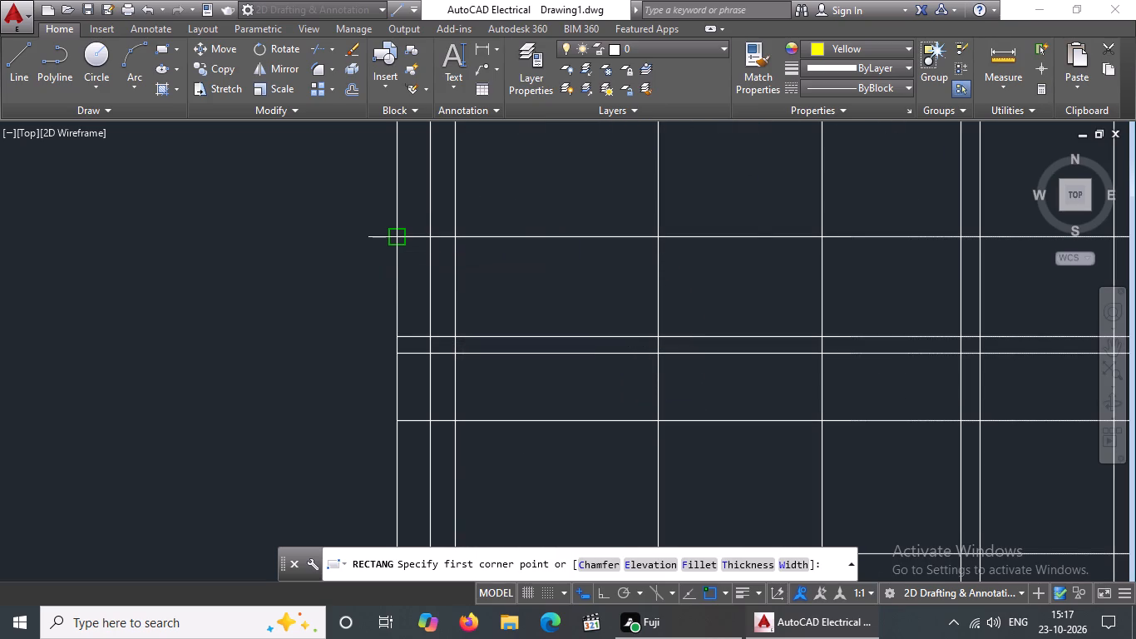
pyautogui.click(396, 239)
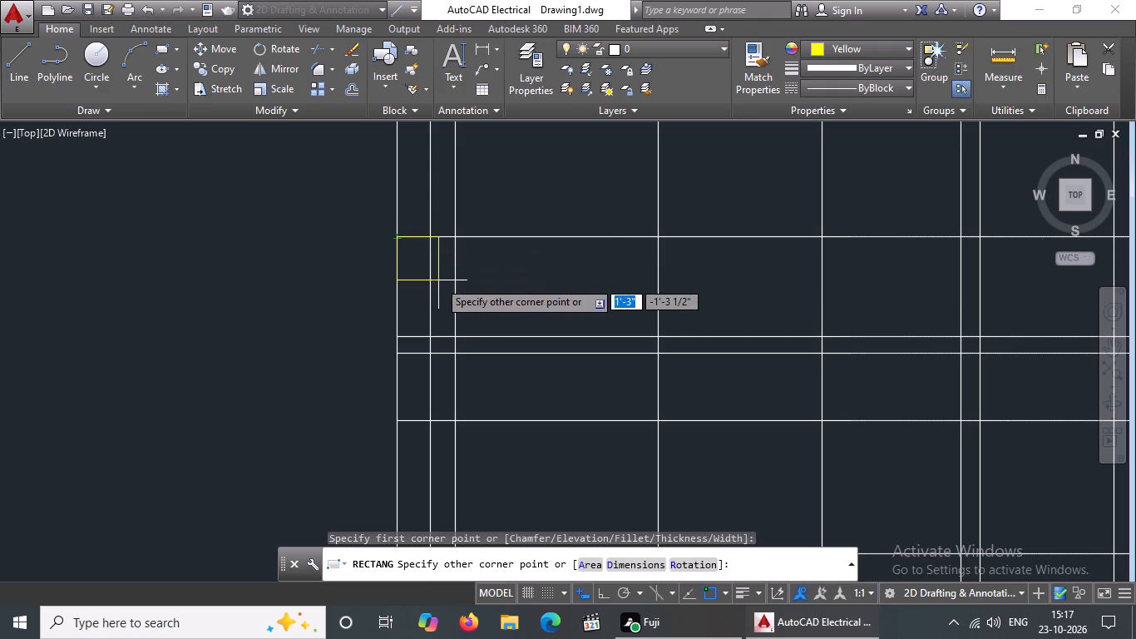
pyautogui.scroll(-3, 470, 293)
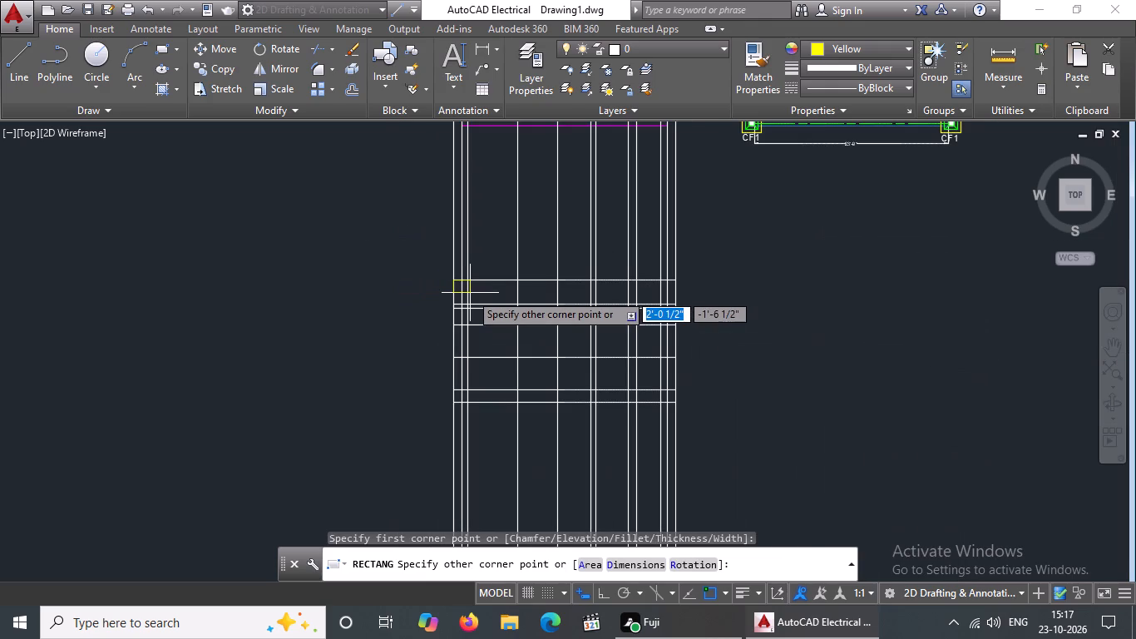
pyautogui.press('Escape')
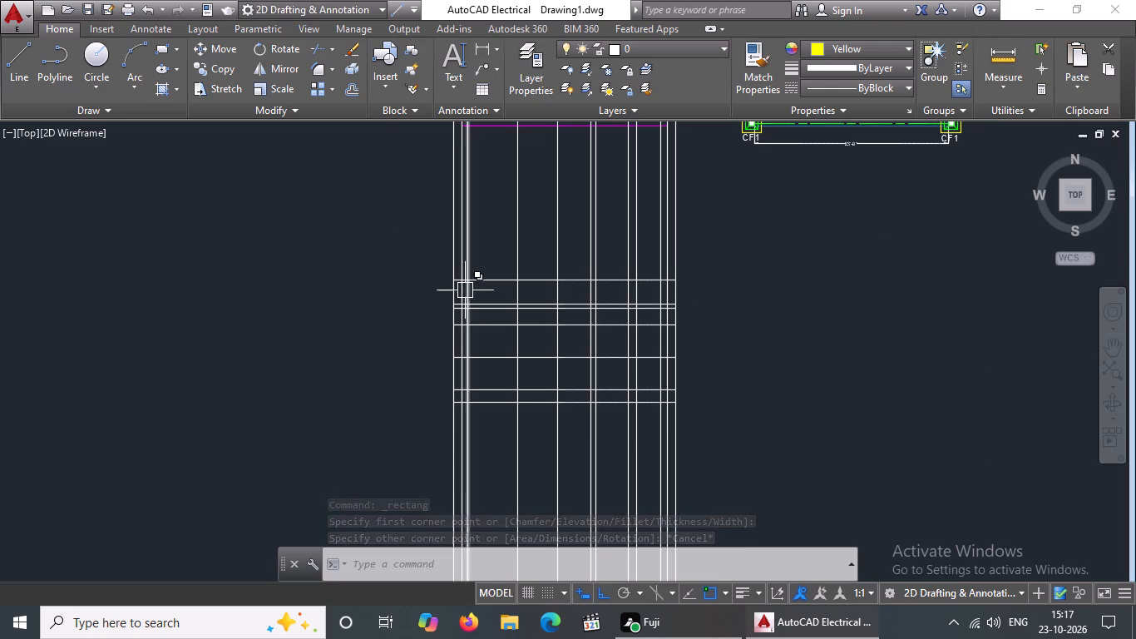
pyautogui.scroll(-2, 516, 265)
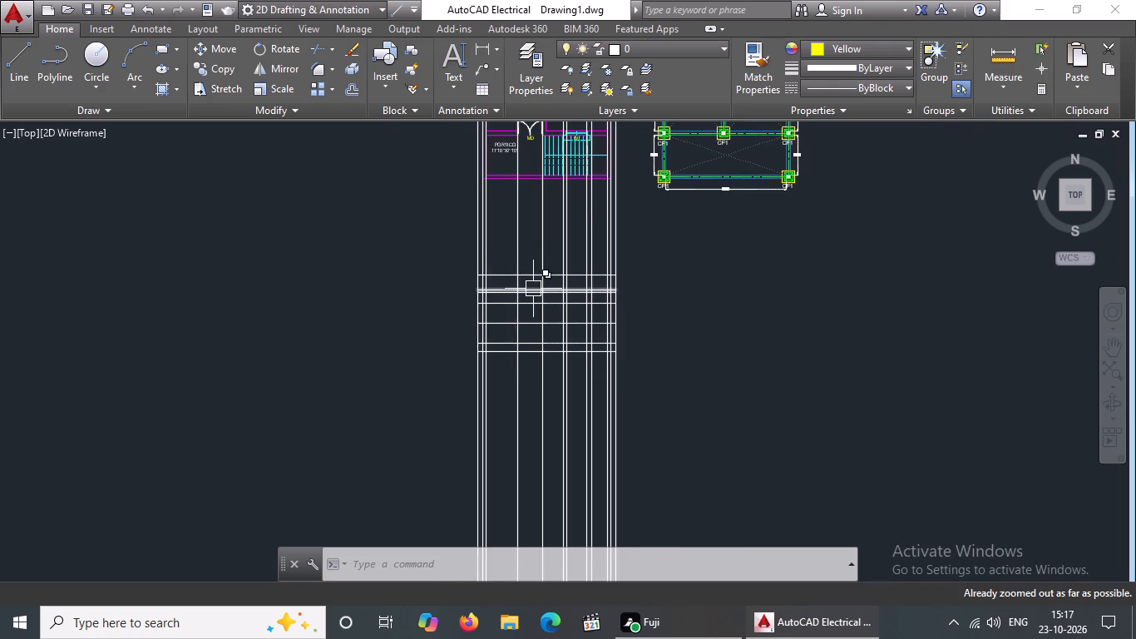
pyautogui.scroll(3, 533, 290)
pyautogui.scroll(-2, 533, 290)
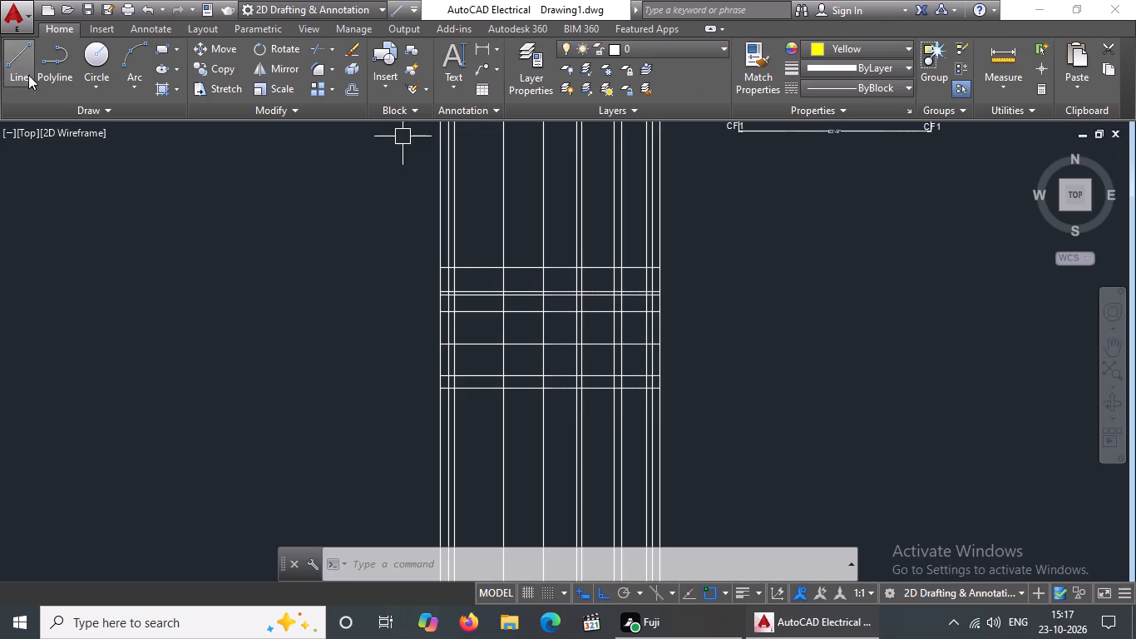
# Draw a yellow rectangle across the elevation's full width, covering the 3' band between the topmost level line and the upper slab line.
pyautogui.click(156, 45)
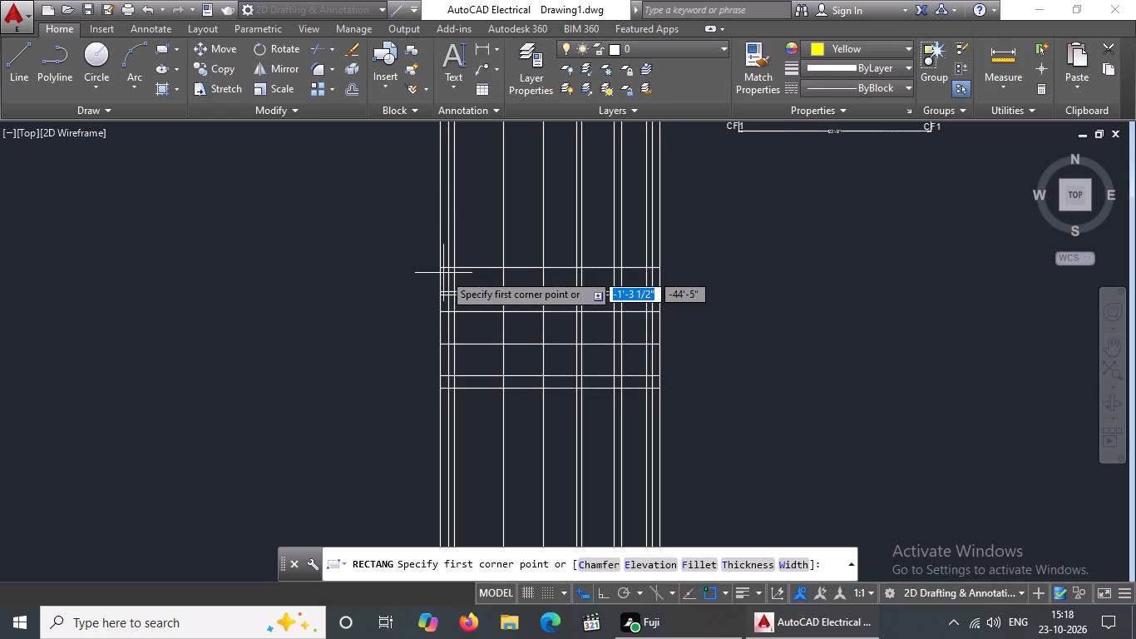
pyautogui.scroll(2, 437, 255)
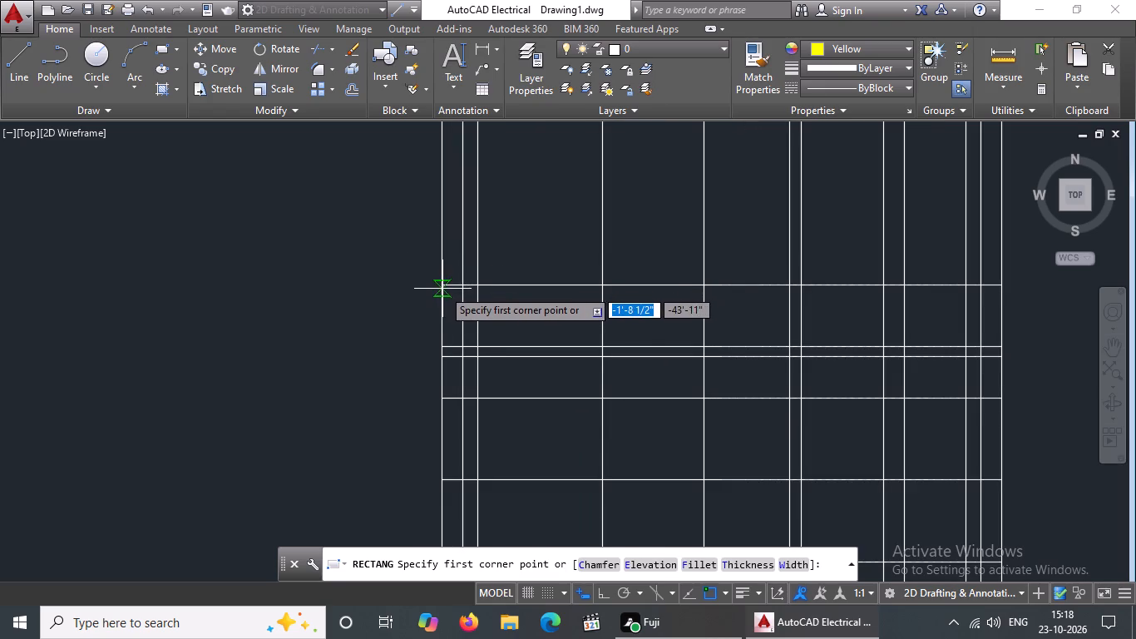
pyautogui.click(441, 285)
pyautogui.scroll(-4, 459, 289)
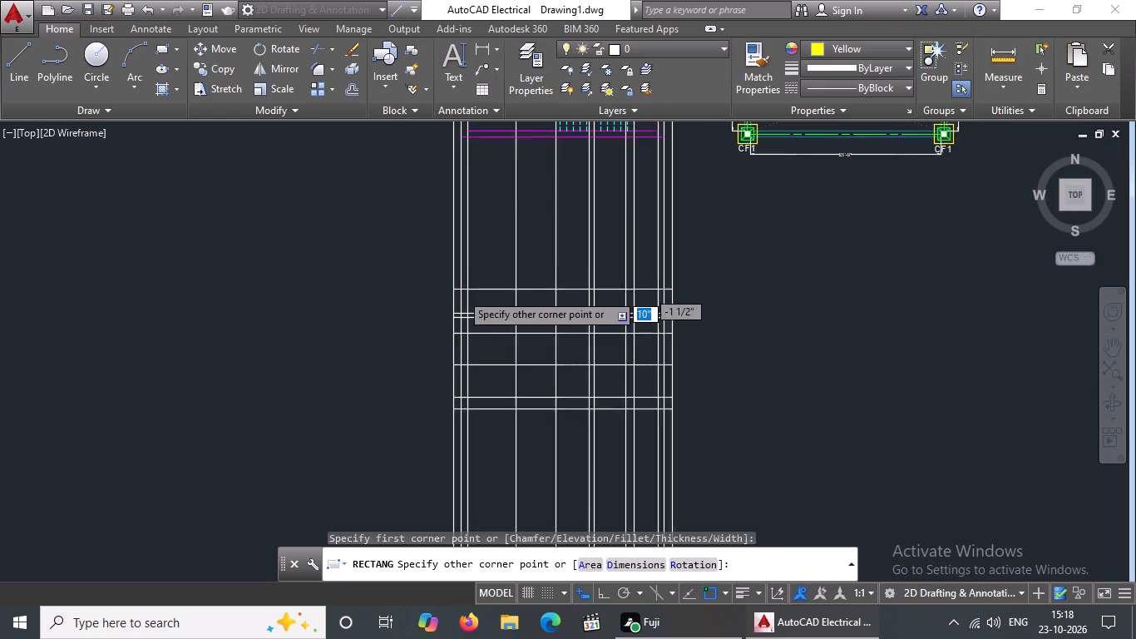
pyautogui.scroll(3, 550, 305)
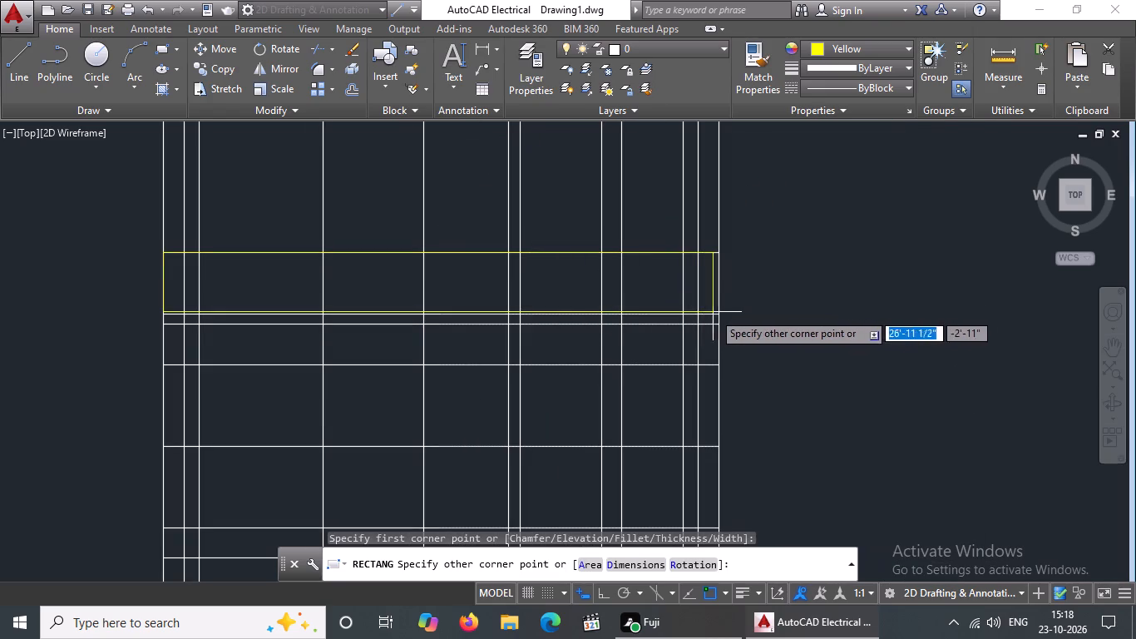
pyautogui.scroll(3, 719, 315)
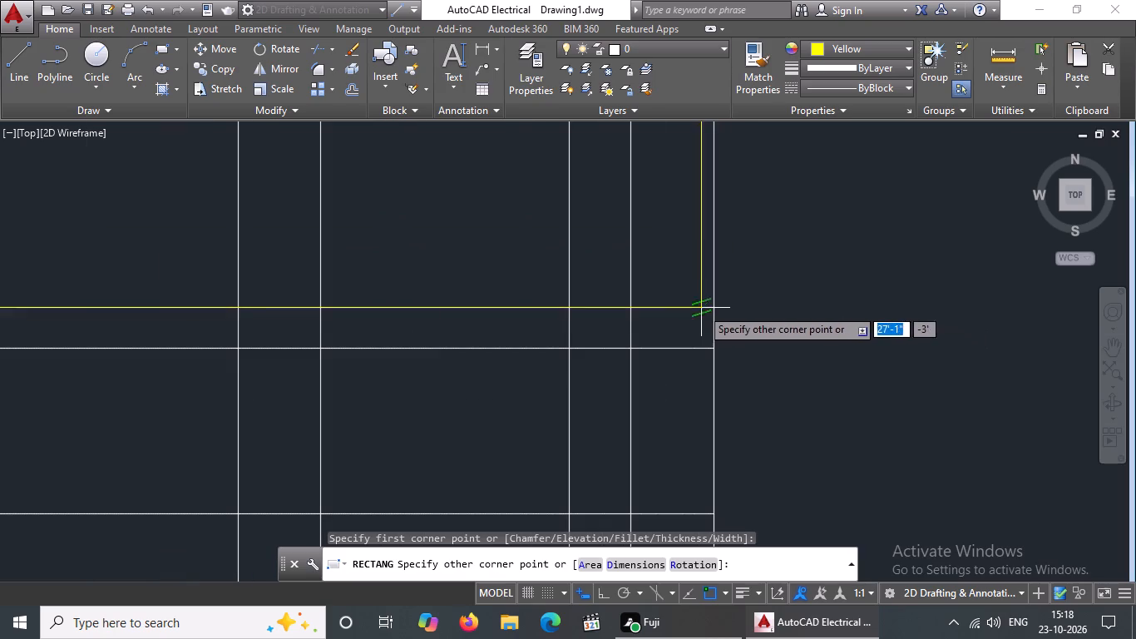
pyautogui.moveTo(712, 309); pyautogui.dragTo(725, 312)
pyautogui.scroll(-4, 748, 314)
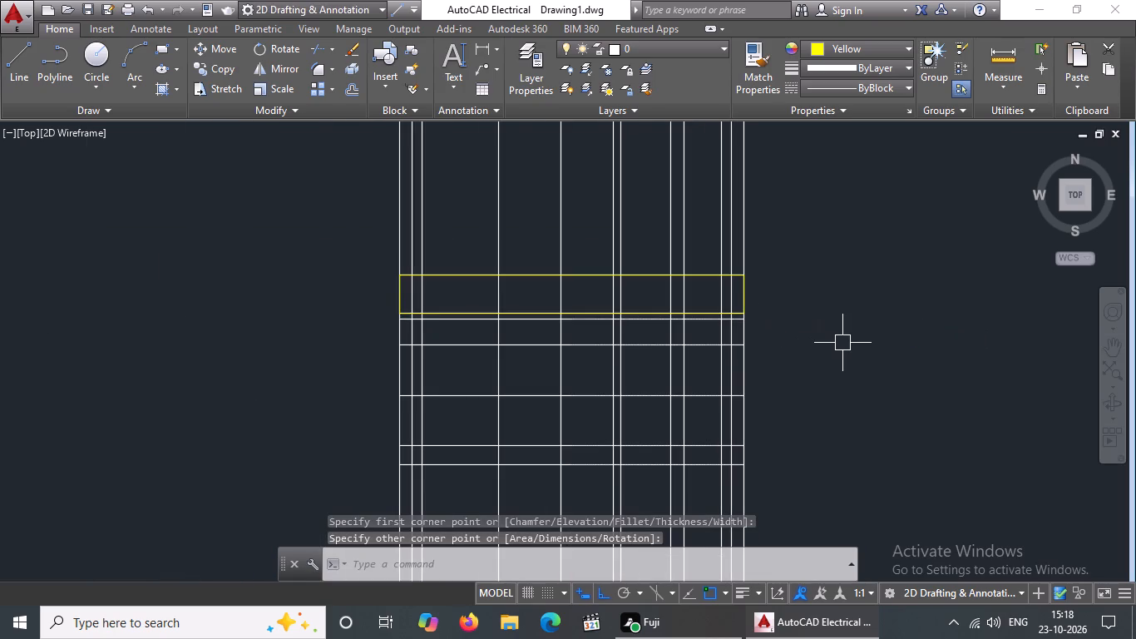
pyautogui.press('Escape')
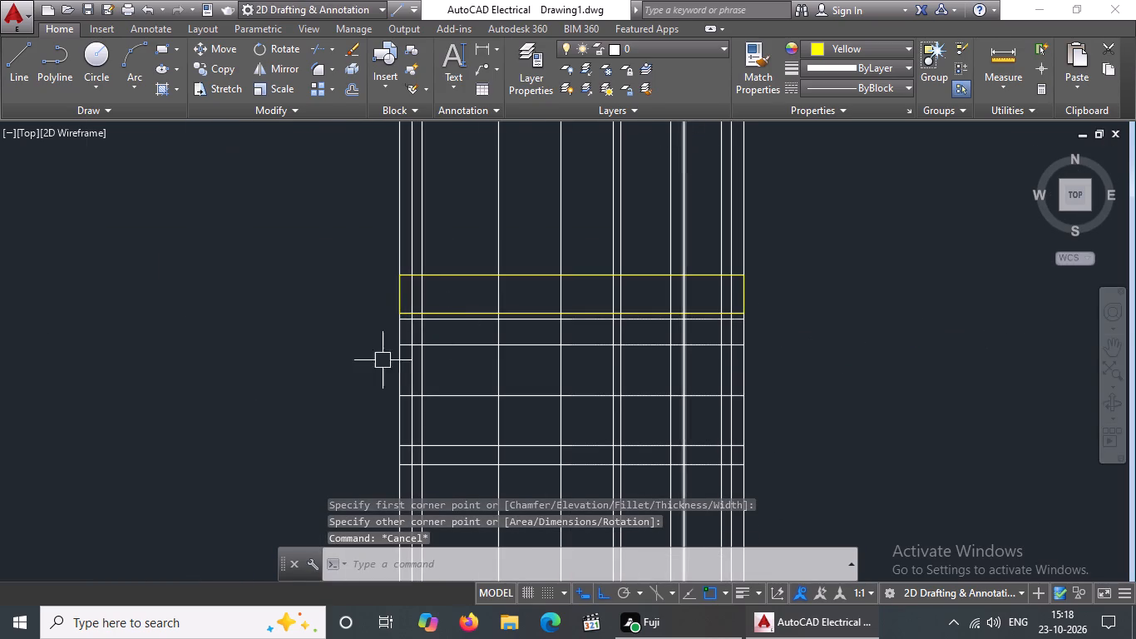
# Draw a second yellow rectangle across the full width, covering the 6" slab band directly below the first rectangle.
pyautogui.click(166, 44)
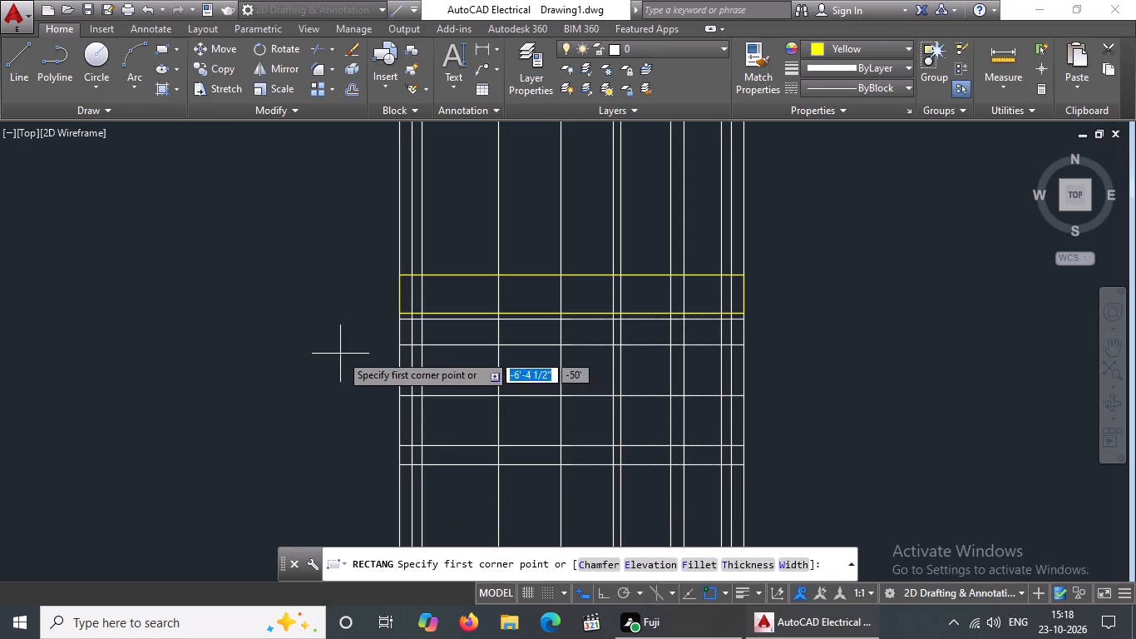
pyautogui.scroll(3, 361, 333)
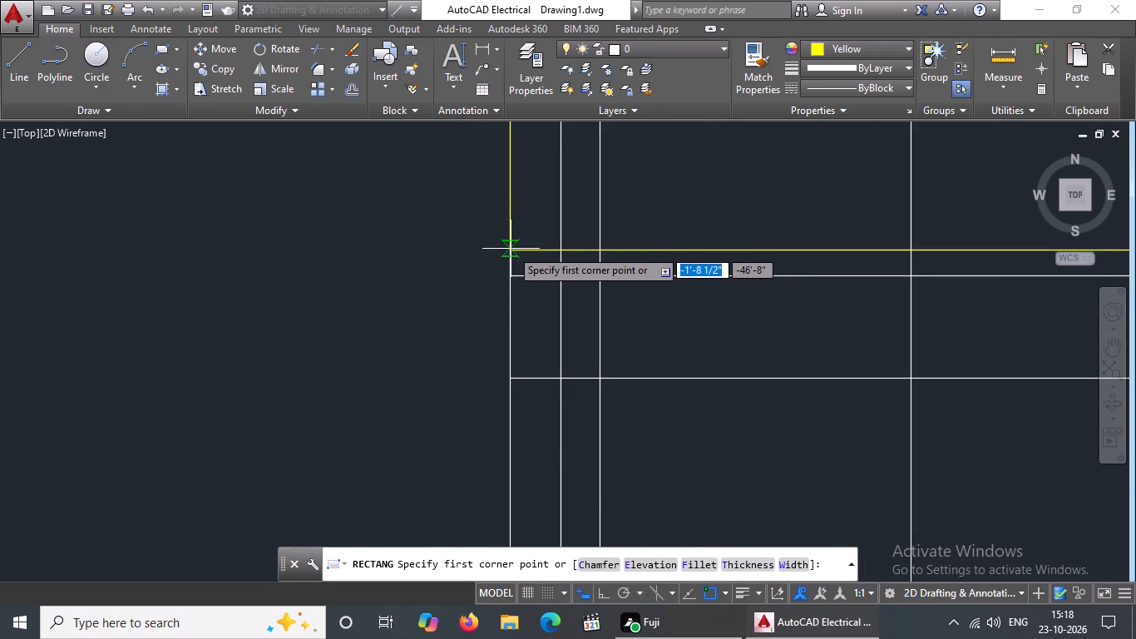
pyautogui.click(507, 251)
pyautogui.scroll(-3, 521, 253)
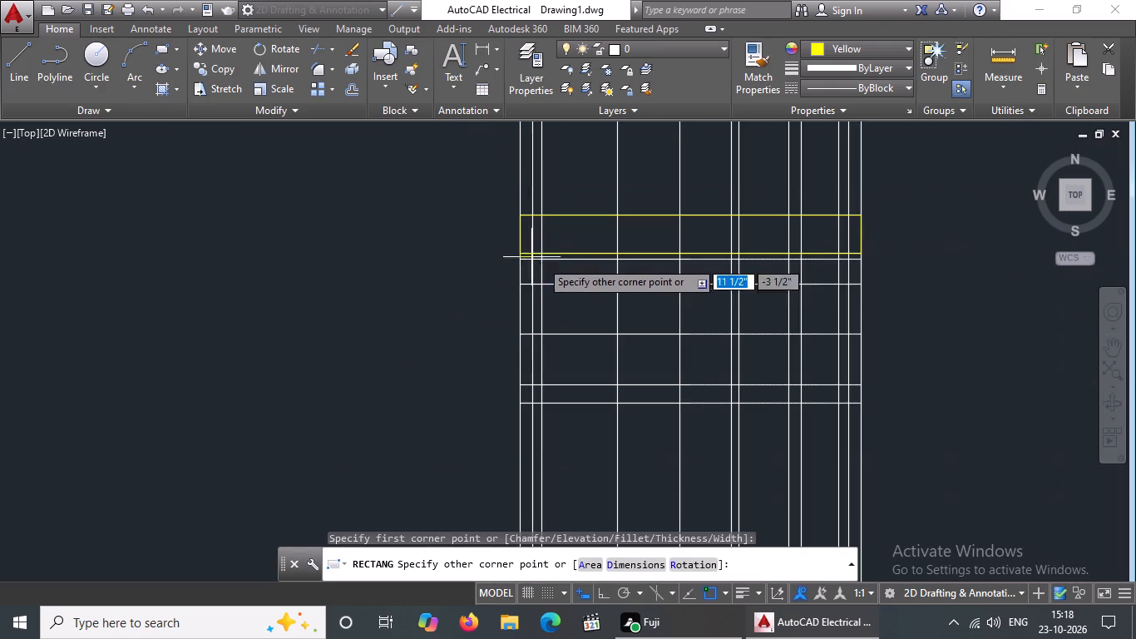
pyautogui.scroll(3, 868, 263)
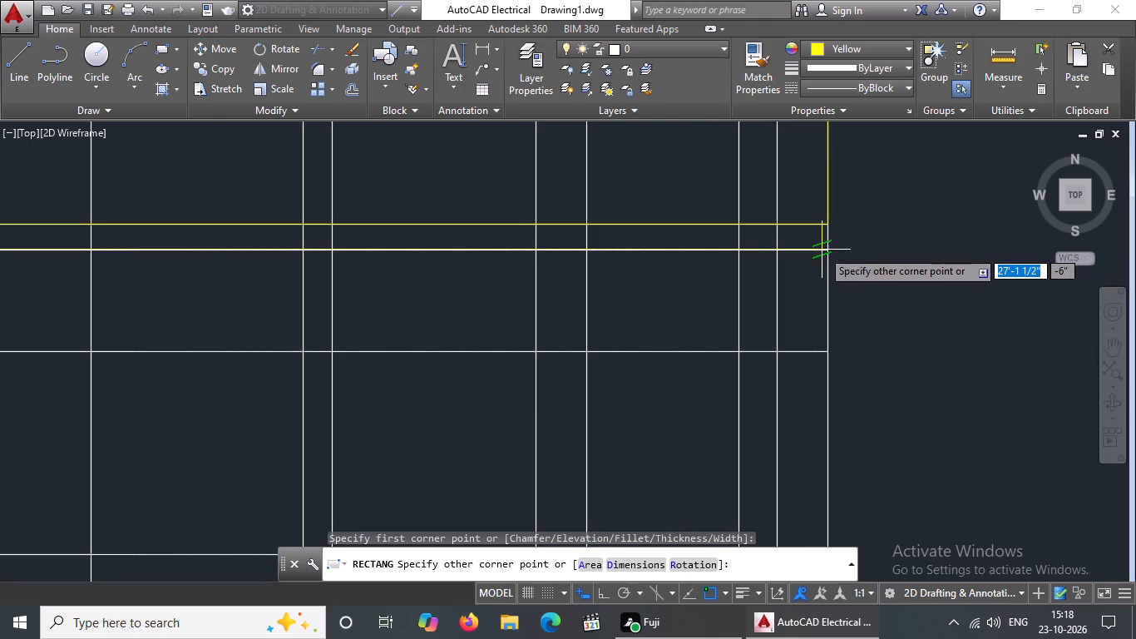
pyautogui.click(828, 252)
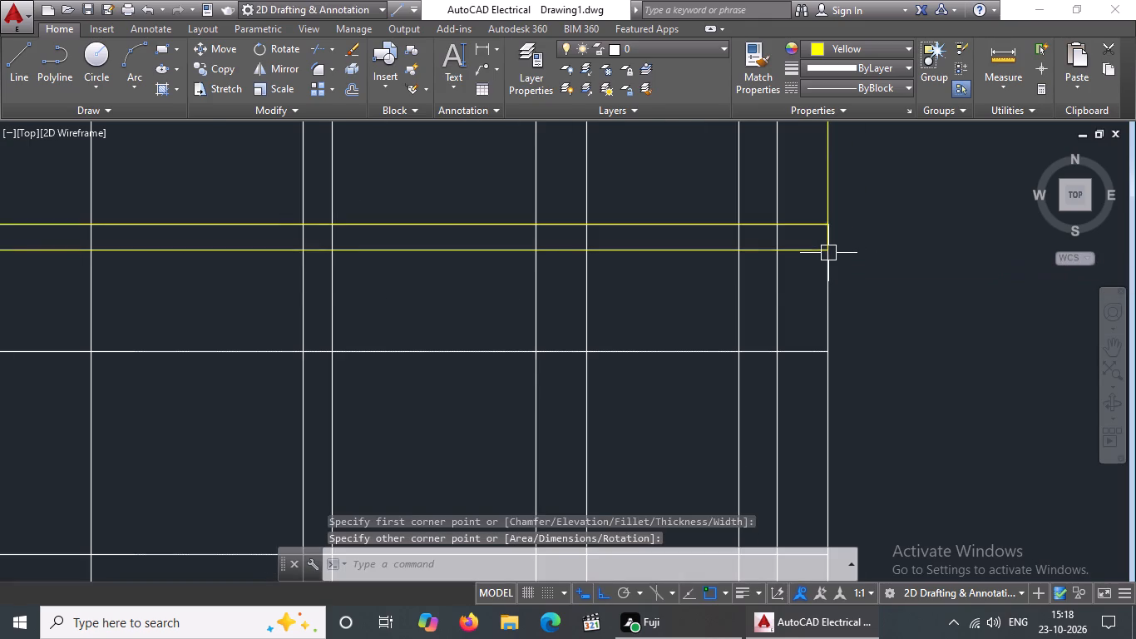
pyautogui.scroll(-6, 828, 253)
pyautogui.moveTo(802, 268); pyautogui.dragTo(639, 359, button='middle')
pyautogui.scroll(-2, 621, 313)
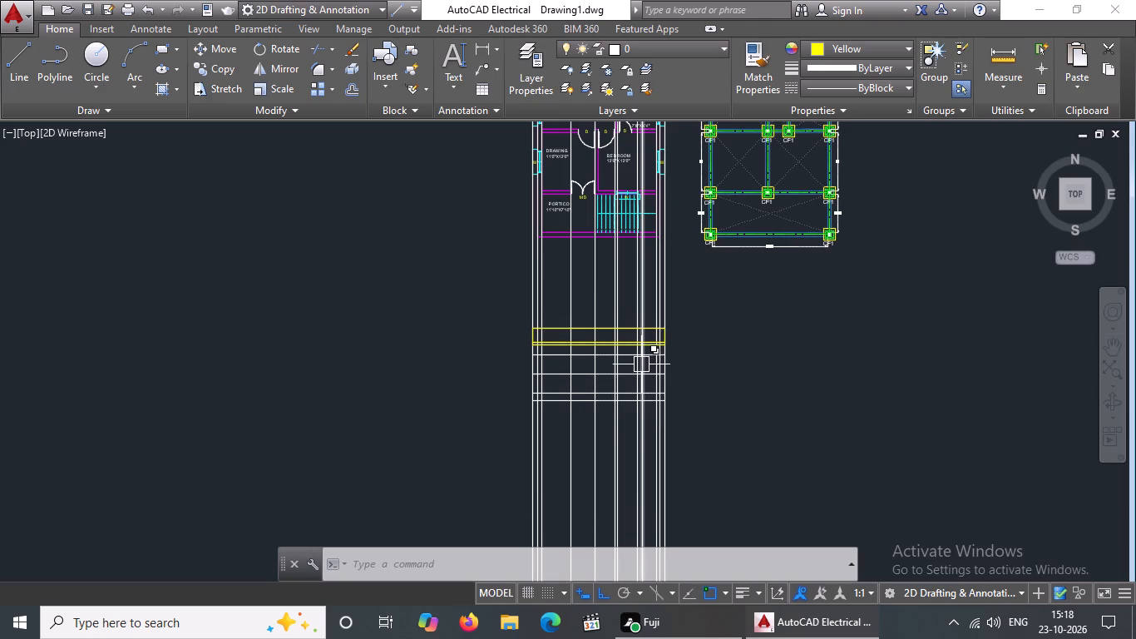
pyautogui.press('Escape')
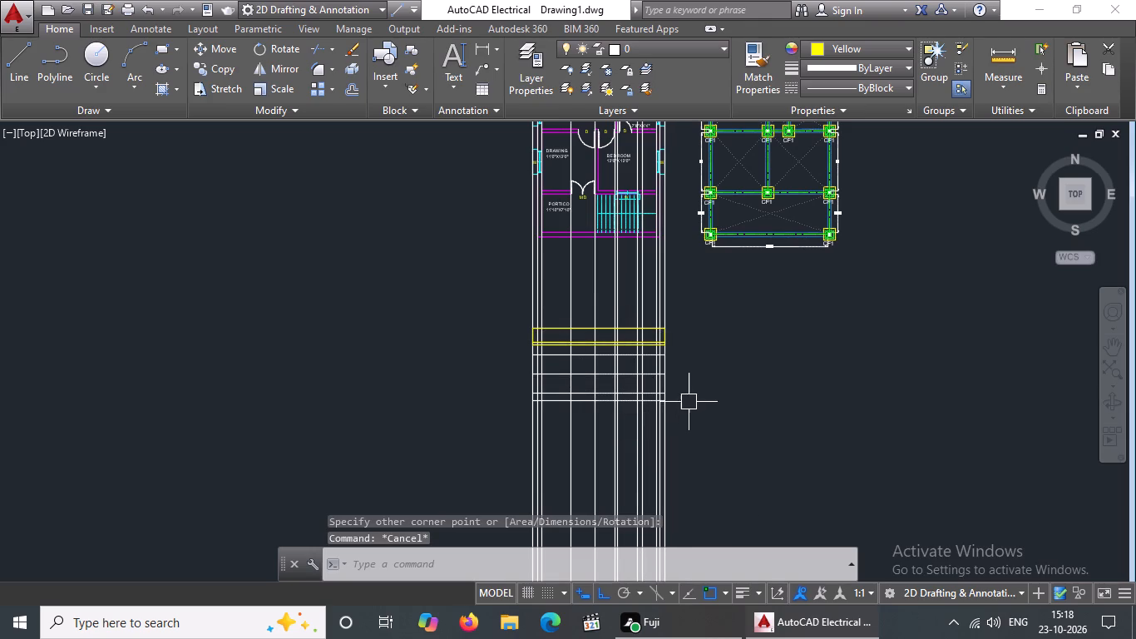
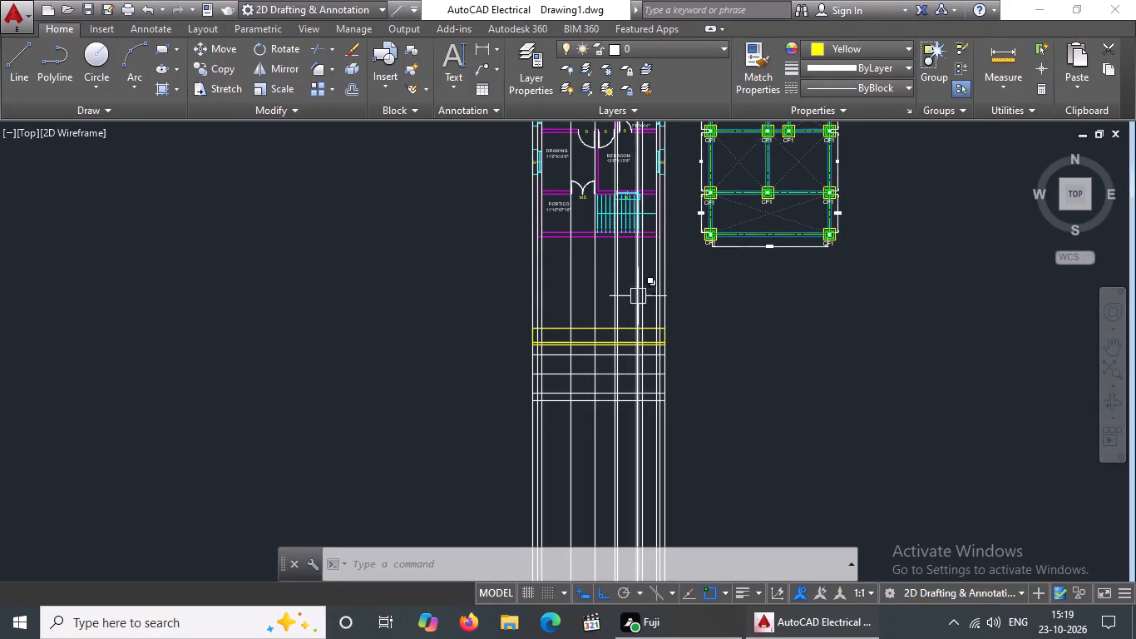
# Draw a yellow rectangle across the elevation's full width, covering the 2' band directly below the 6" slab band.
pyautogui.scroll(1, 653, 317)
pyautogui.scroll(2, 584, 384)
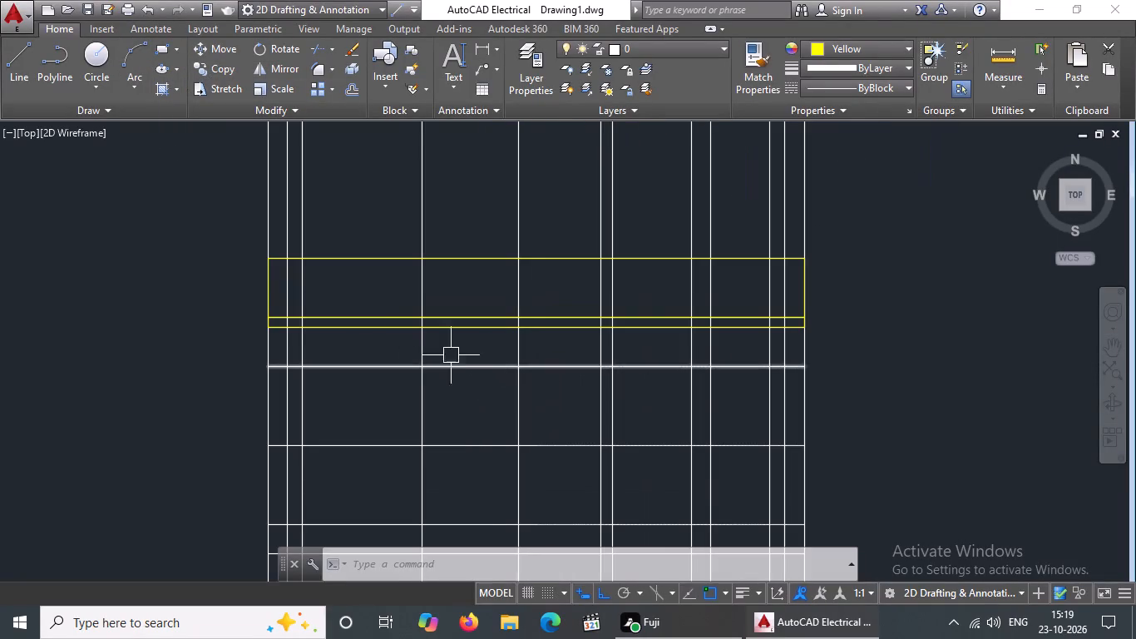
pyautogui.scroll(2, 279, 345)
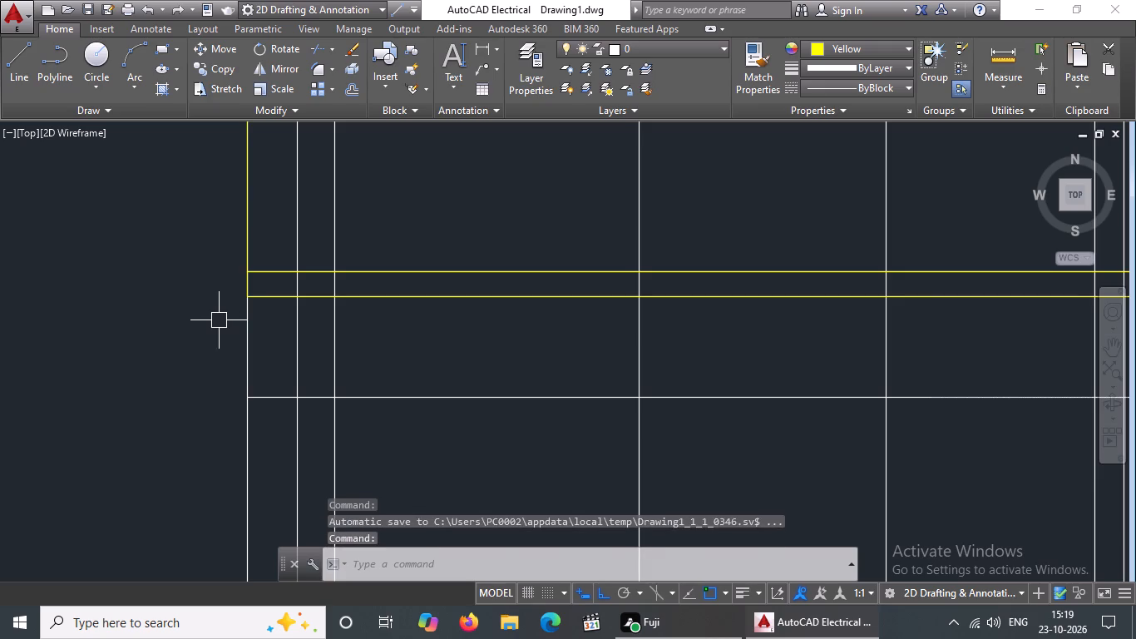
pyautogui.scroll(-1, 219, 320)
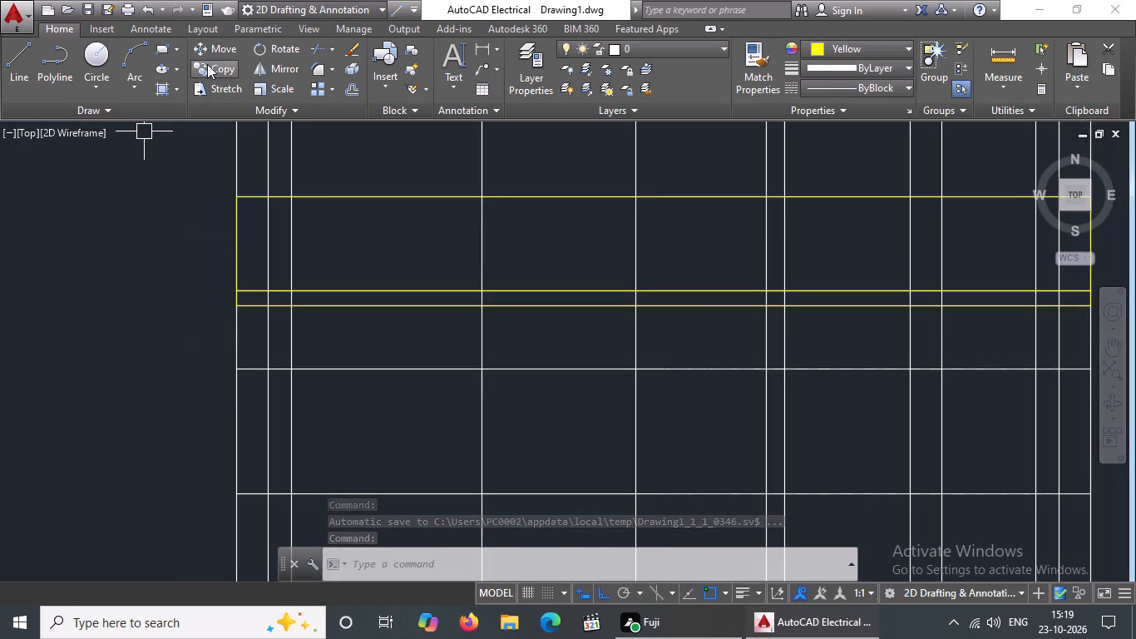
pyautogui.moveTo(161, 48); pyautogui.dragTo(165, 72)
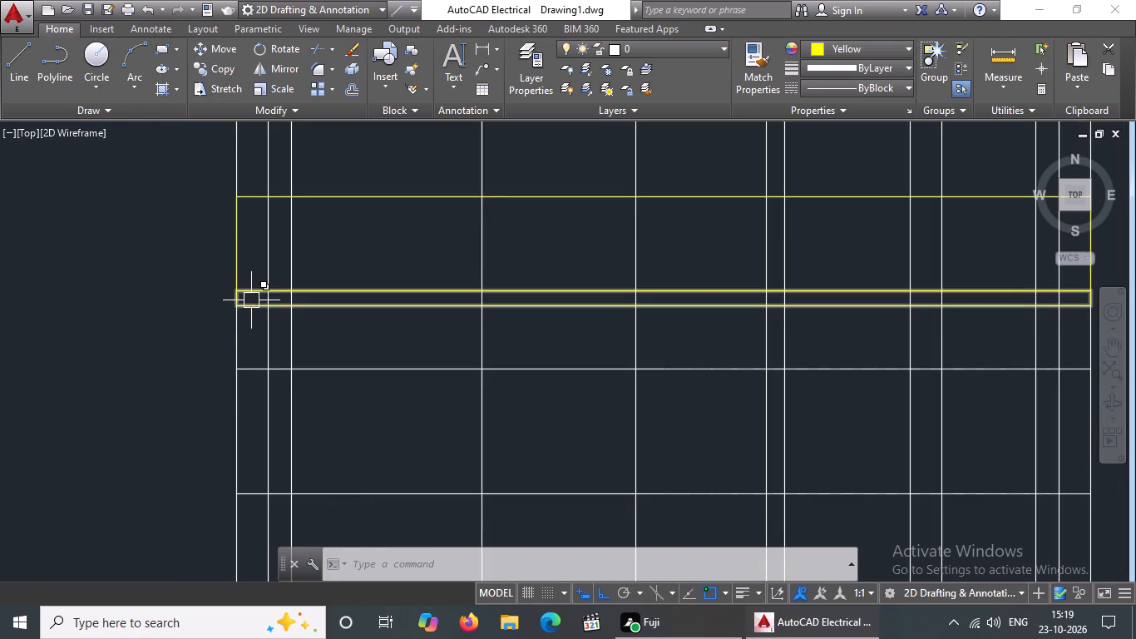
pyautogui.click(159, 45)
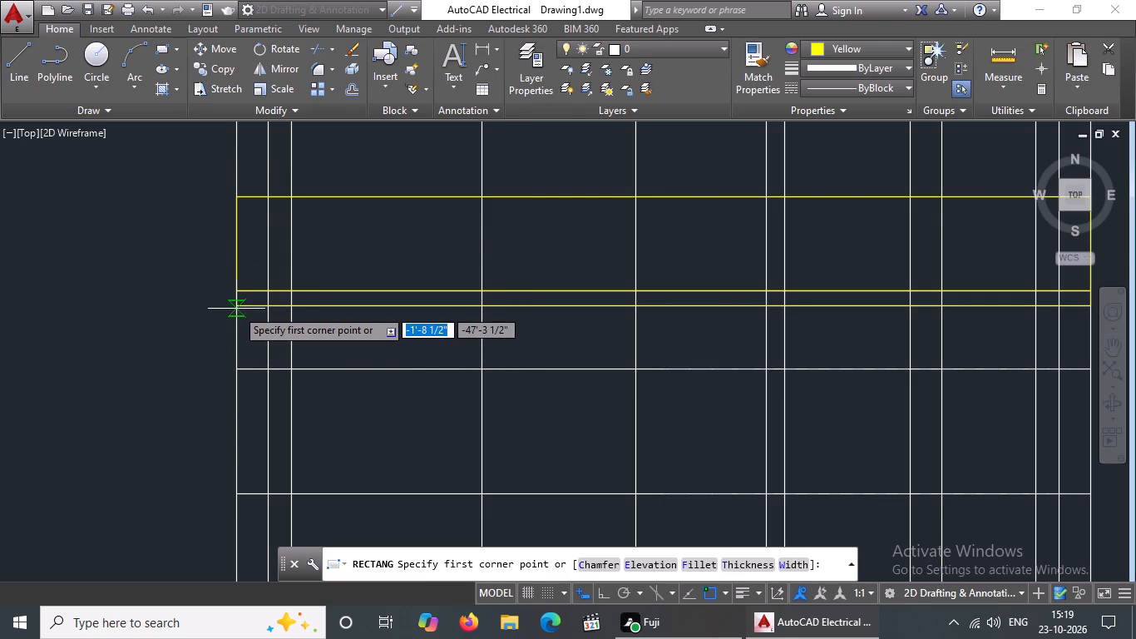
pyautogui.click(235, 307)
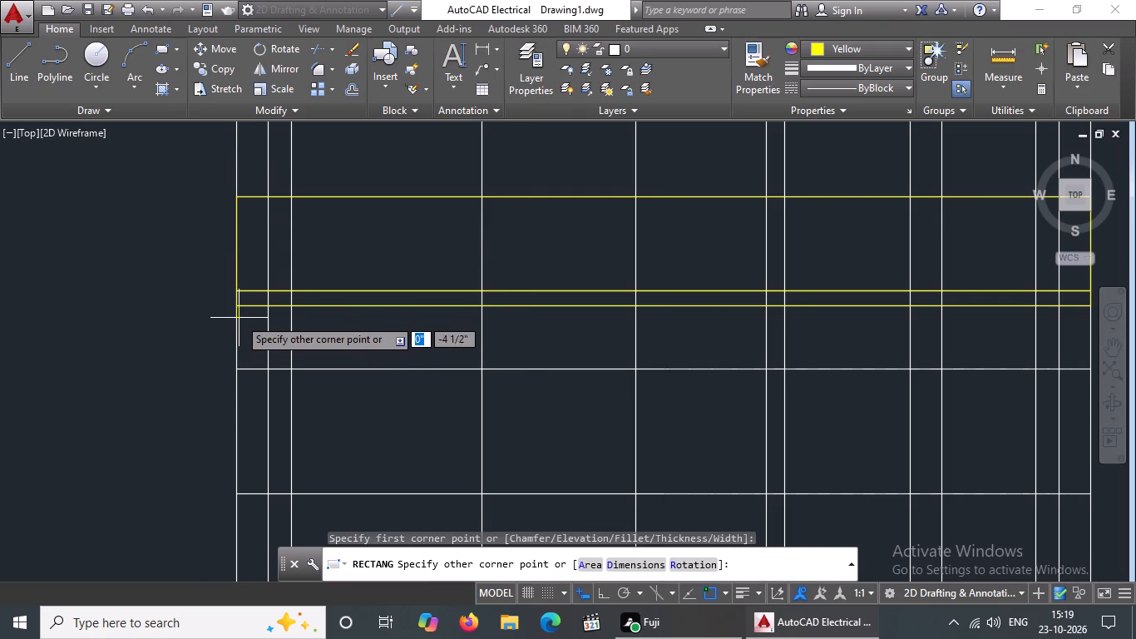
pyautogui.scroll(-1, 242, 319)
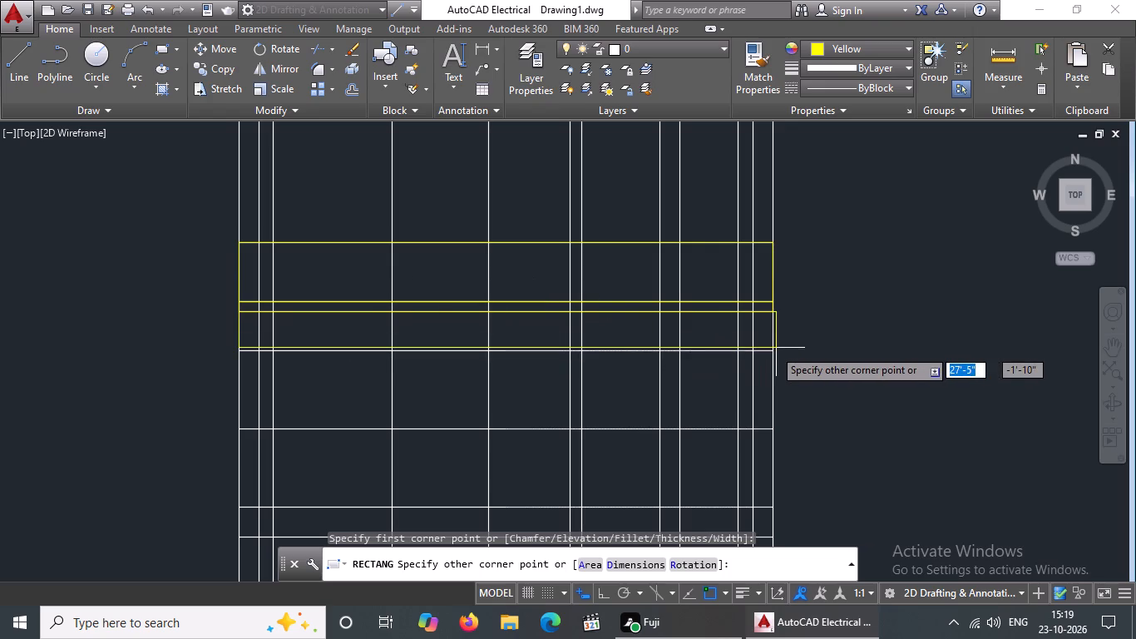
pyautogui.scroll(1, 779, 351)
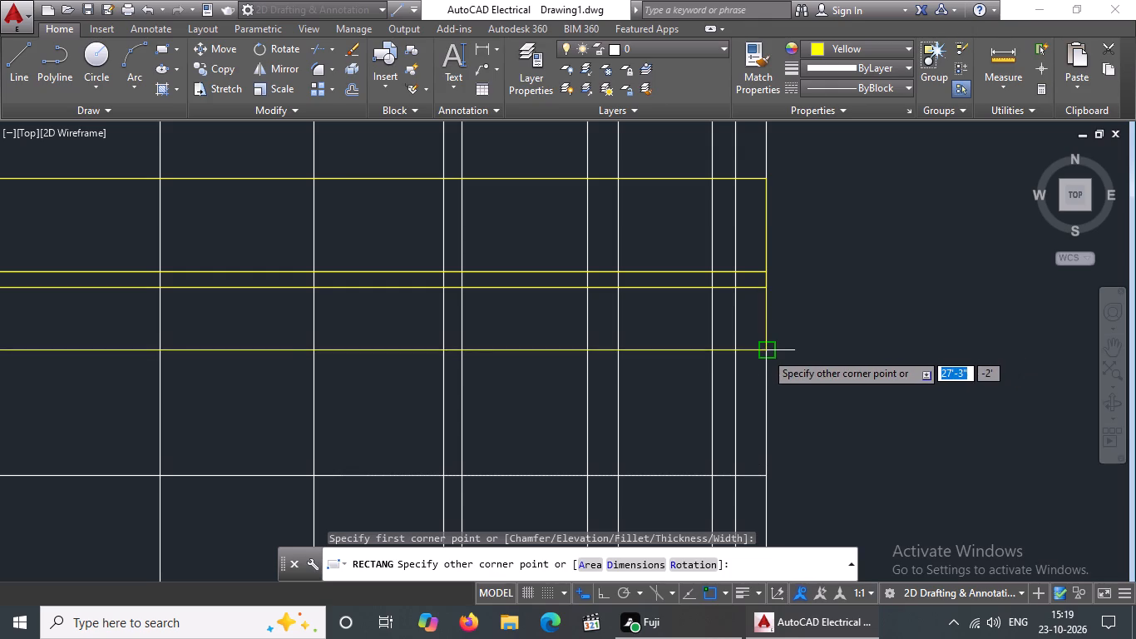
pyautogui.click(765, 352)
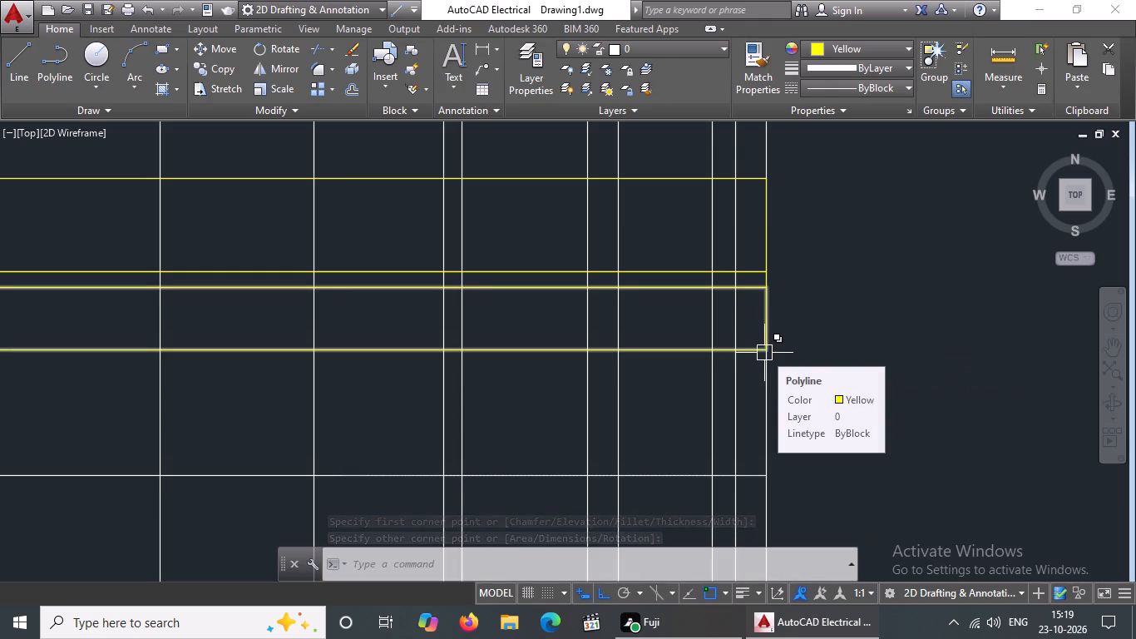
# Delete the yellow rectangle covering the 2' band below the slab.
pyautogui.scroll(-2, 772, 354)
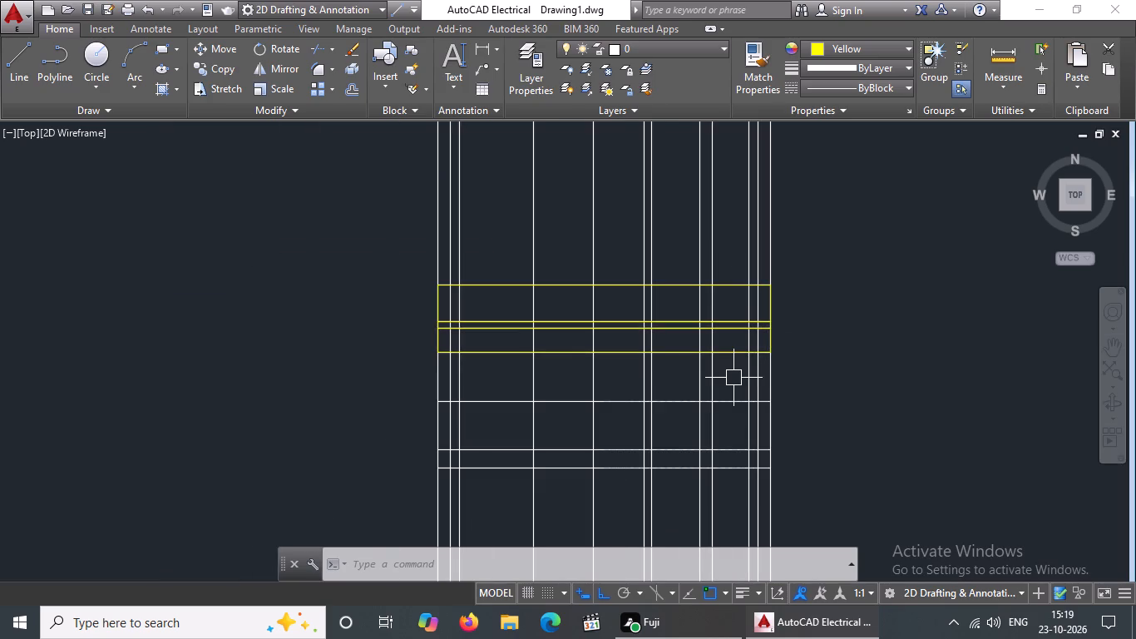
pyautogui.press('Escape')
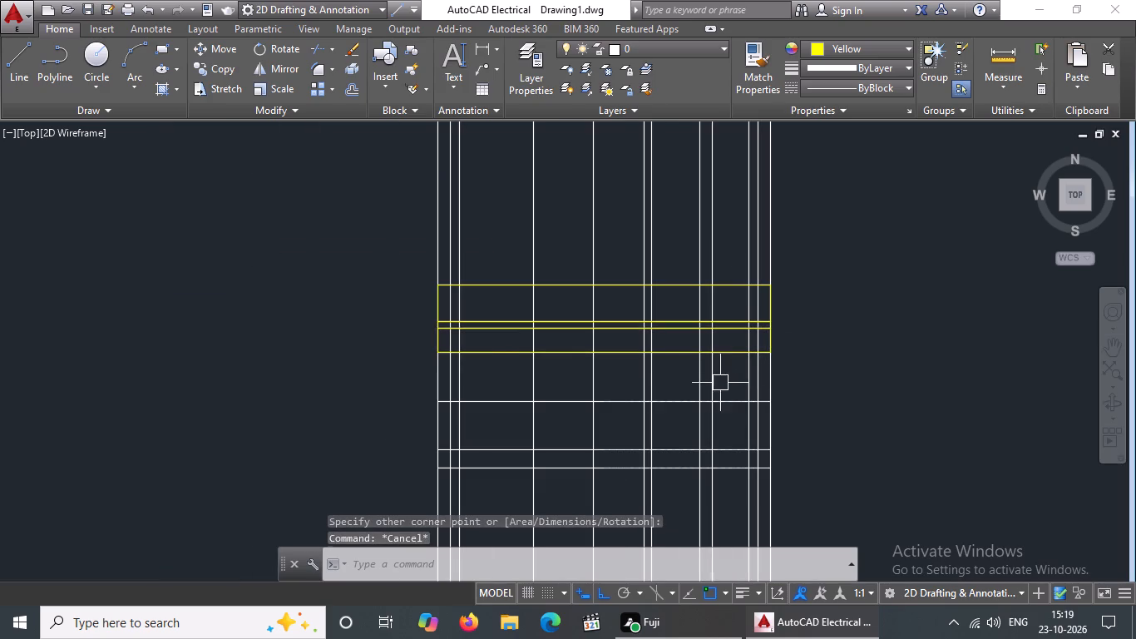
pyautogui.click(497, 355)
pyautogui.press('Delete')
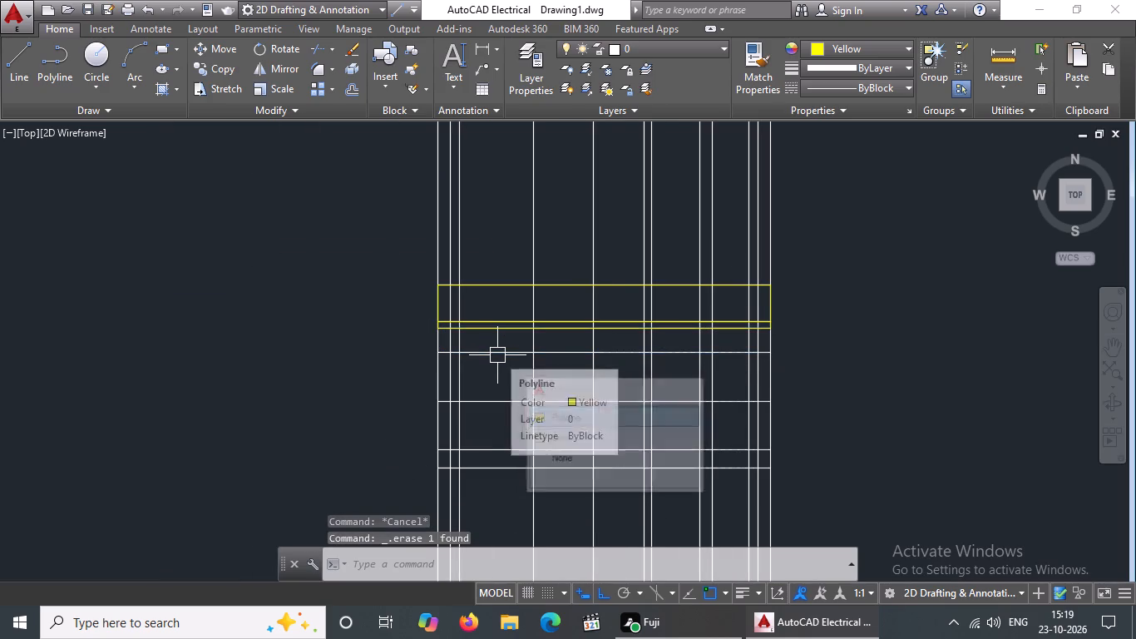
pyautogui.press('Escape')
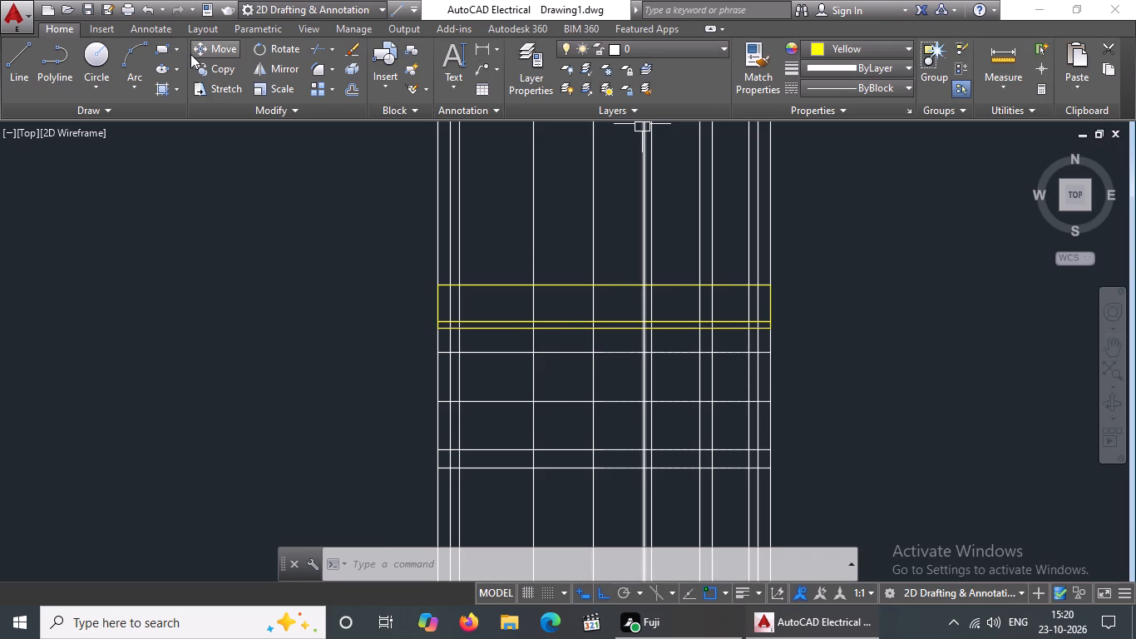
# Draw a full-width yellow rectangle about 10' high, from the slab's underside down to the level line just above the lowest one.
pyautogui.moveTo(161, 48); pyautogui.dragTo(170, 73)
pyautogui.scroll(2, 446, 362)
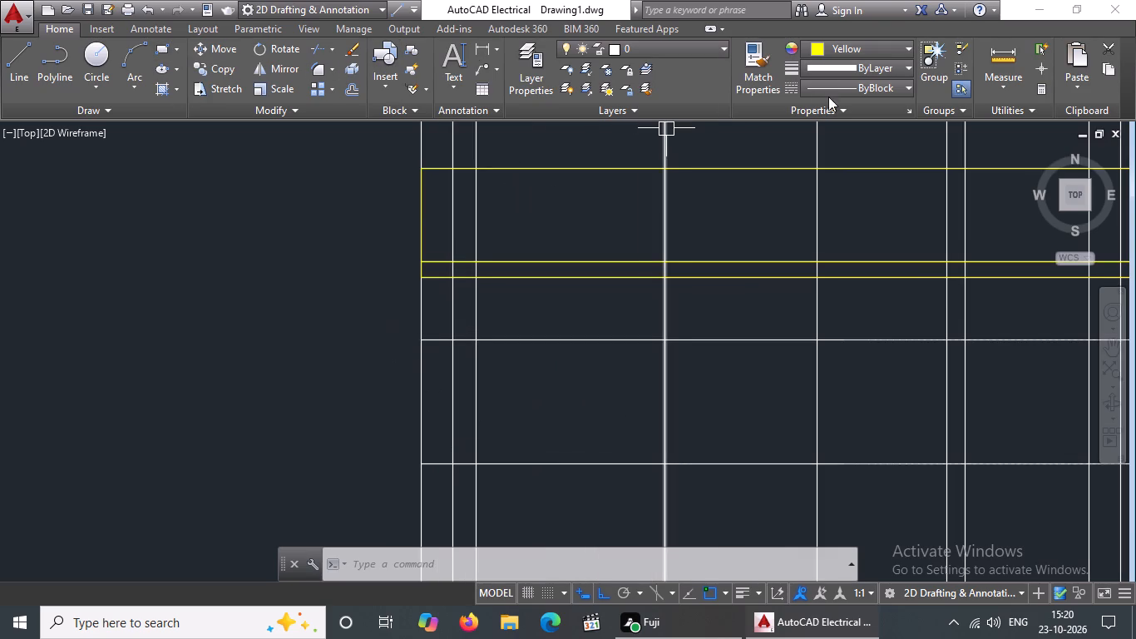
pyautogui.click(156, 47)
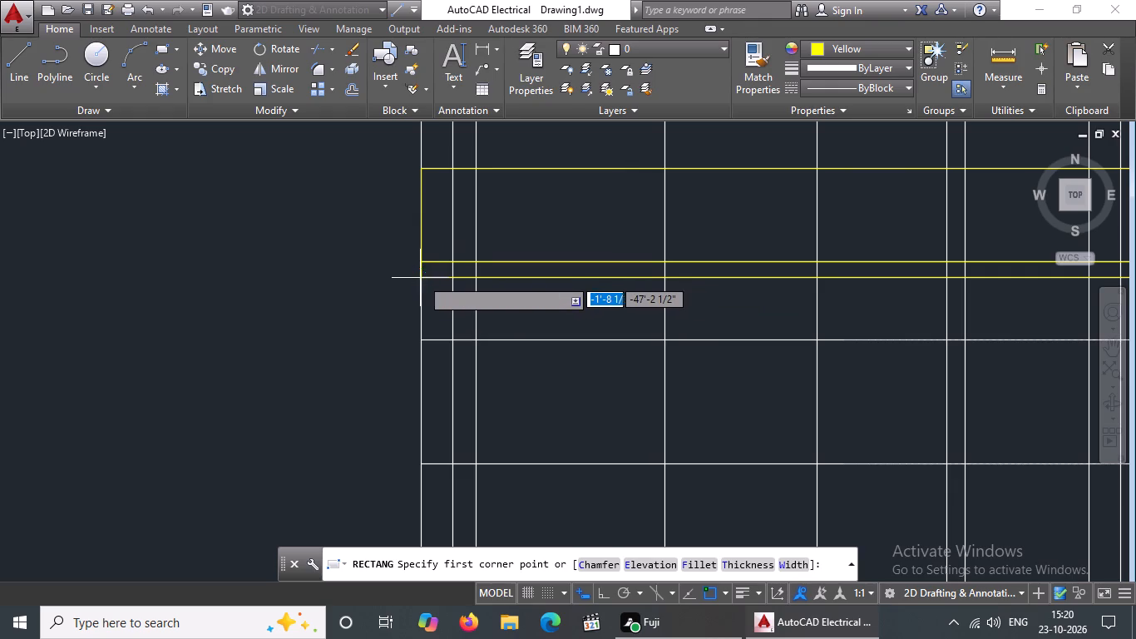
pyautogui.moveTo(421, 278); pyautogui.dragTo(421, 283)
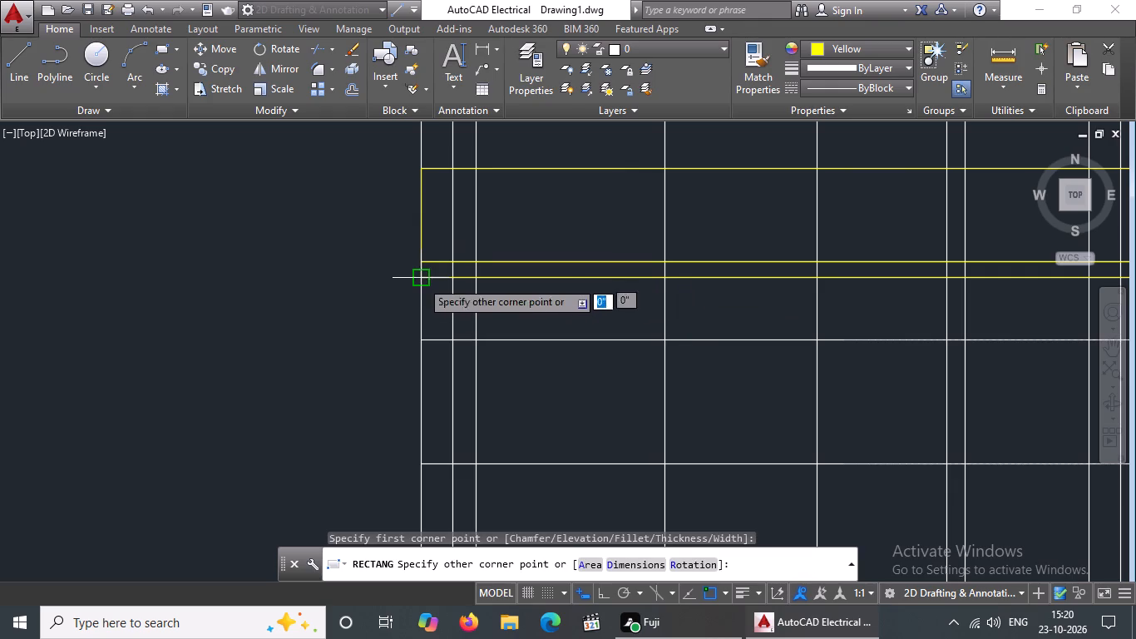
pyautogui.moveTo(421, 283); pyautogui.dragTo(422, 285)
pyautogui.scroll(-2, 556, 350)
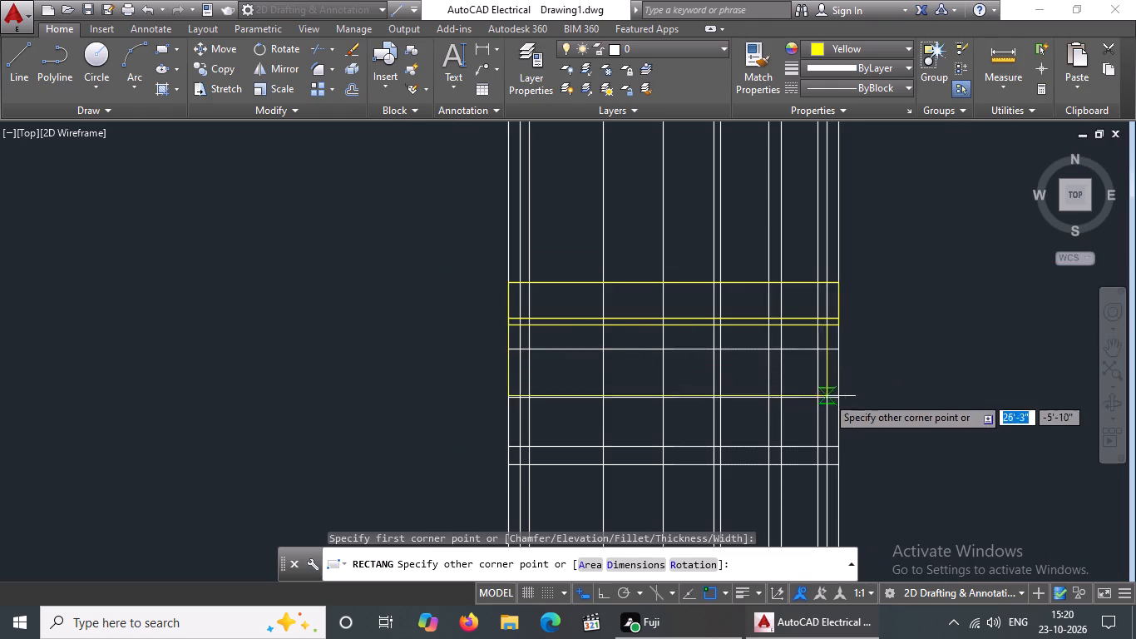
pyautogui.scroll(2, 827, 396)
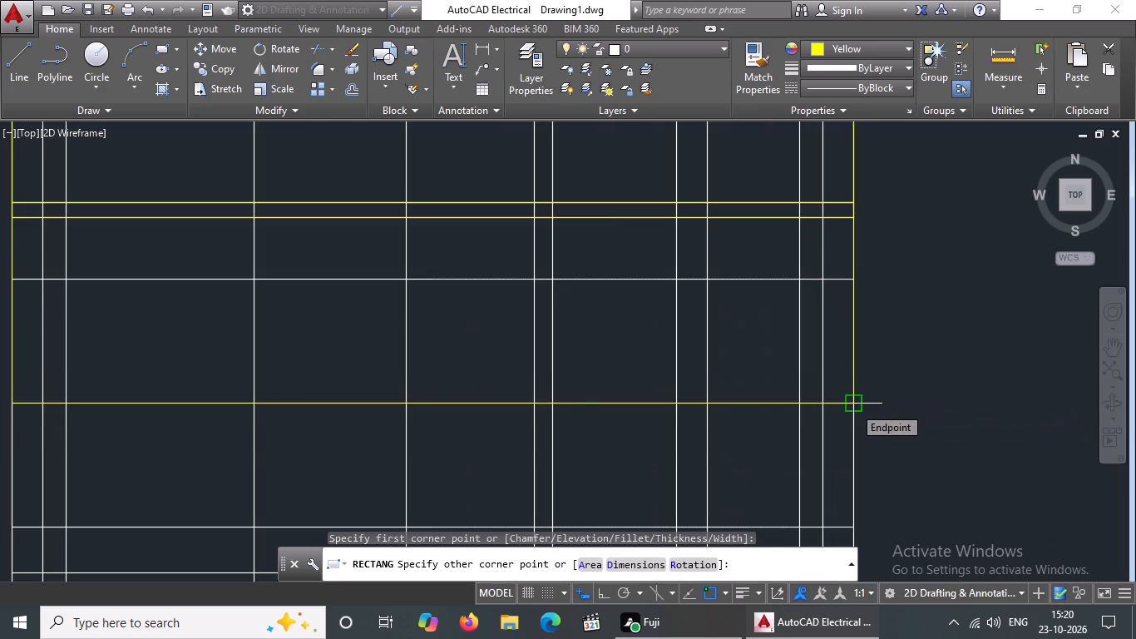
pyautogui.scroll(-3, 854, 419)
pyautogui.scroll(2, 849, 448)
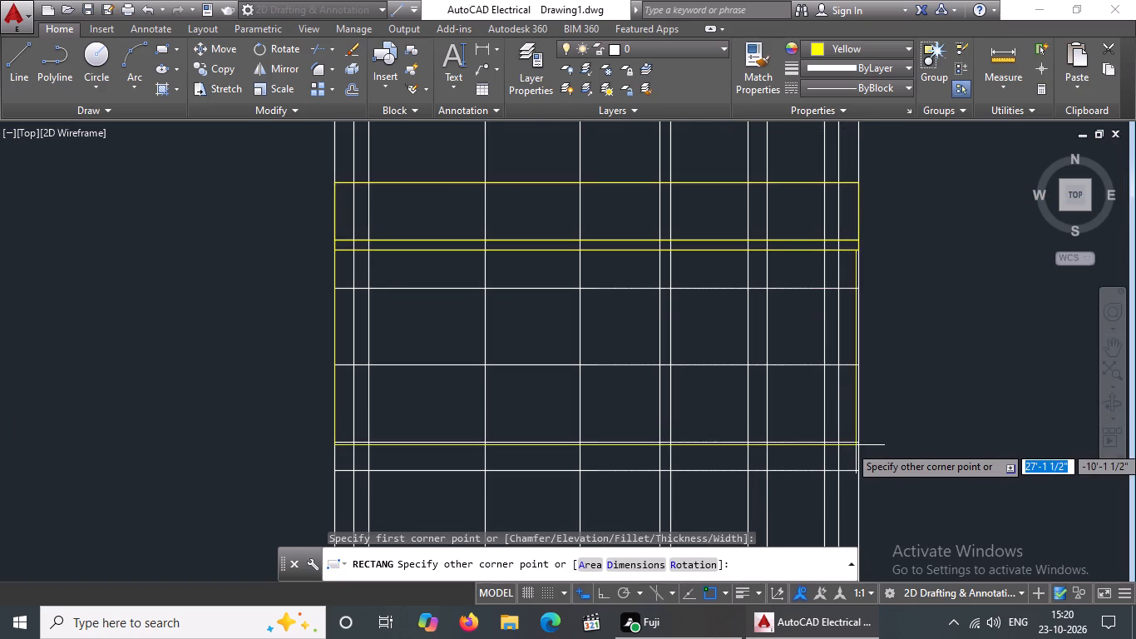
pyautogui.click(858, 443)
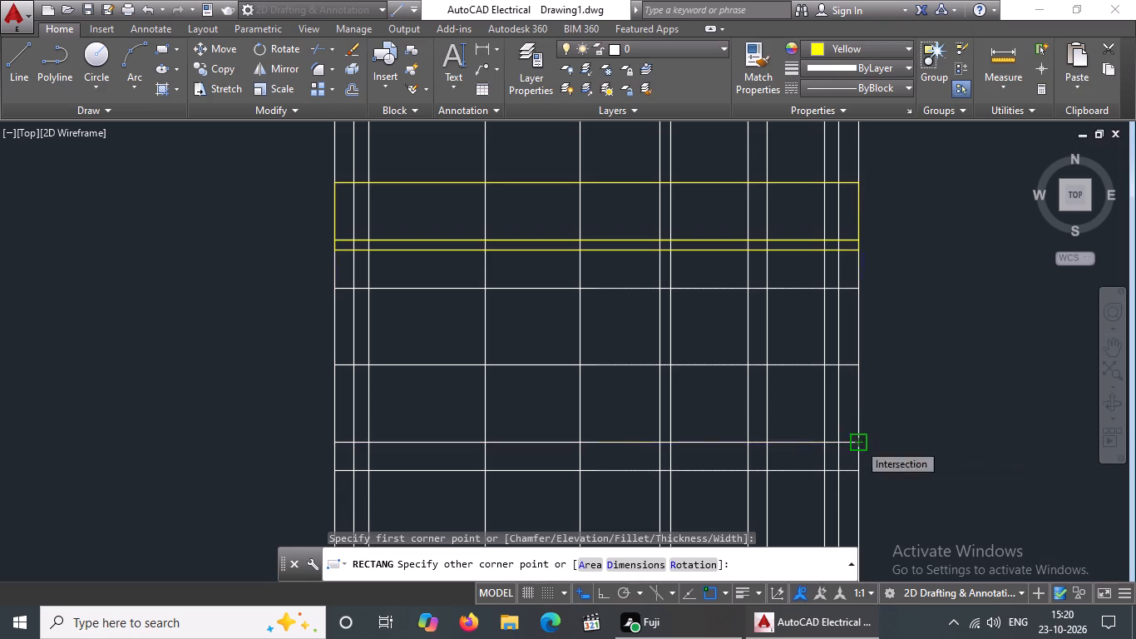
# Draw a yellow rectangle across the full width, covering the band about 1'-6" high between the two lowest level lines.
pyautogui.scroll(-3, 909, 440)
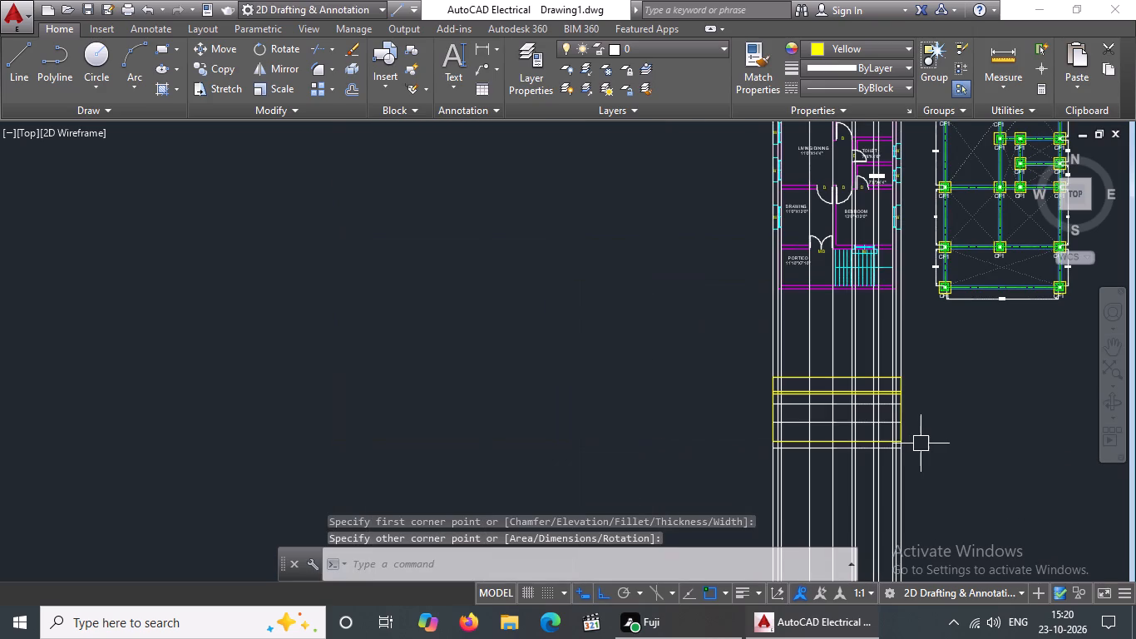
pyautogui.moveTo(909, 443); pyautogui.dragTo(817, 420, button='middle')
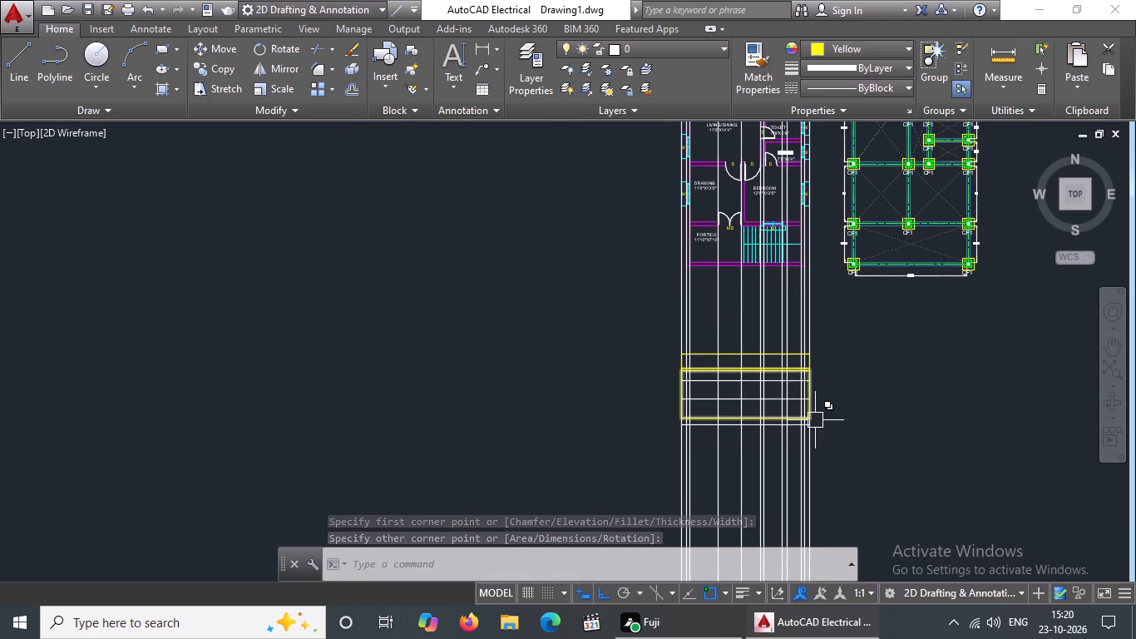
pyautogui.scroll(1, 772, 428)
pyautogui.scroll(2, 640, 412)
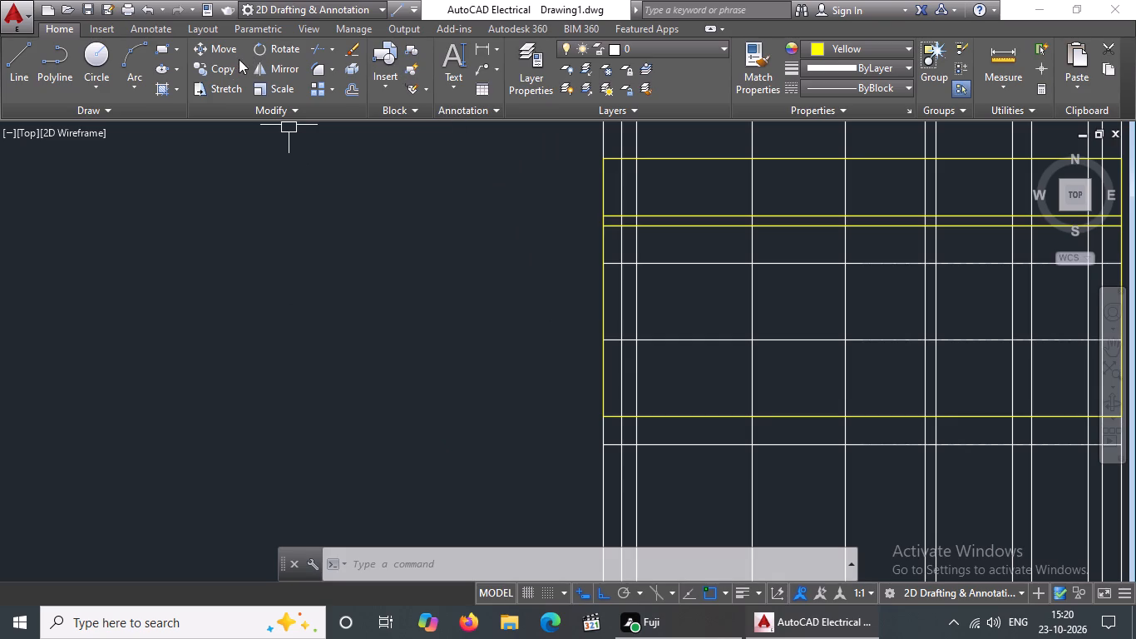
pyautogui.click(151, 48)
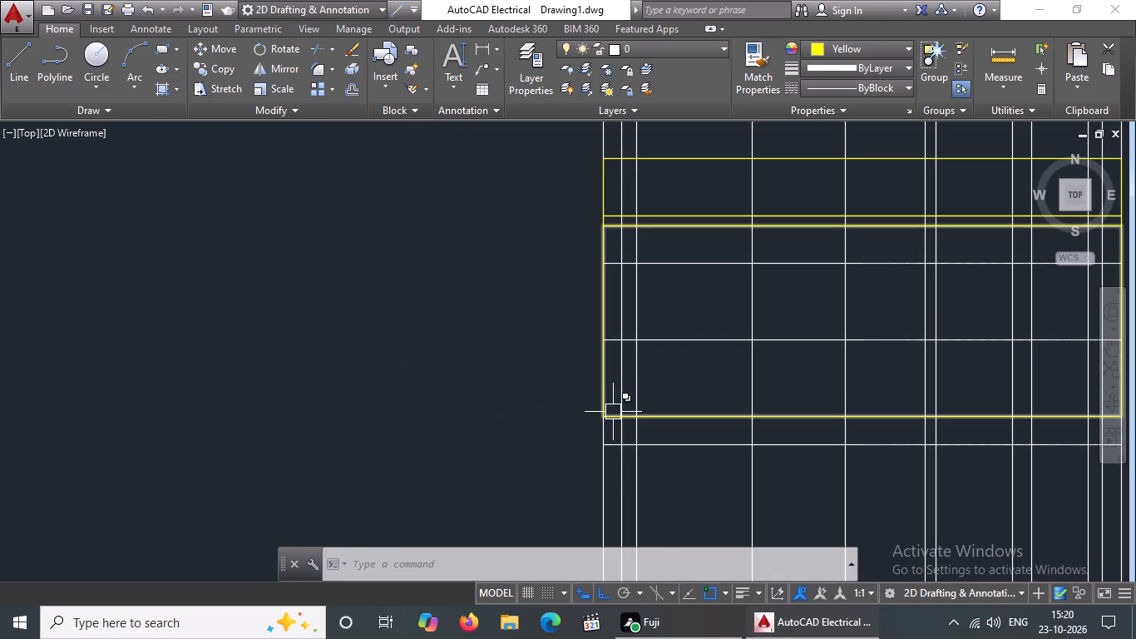
pyautogui.scroll(1, 546, 407)
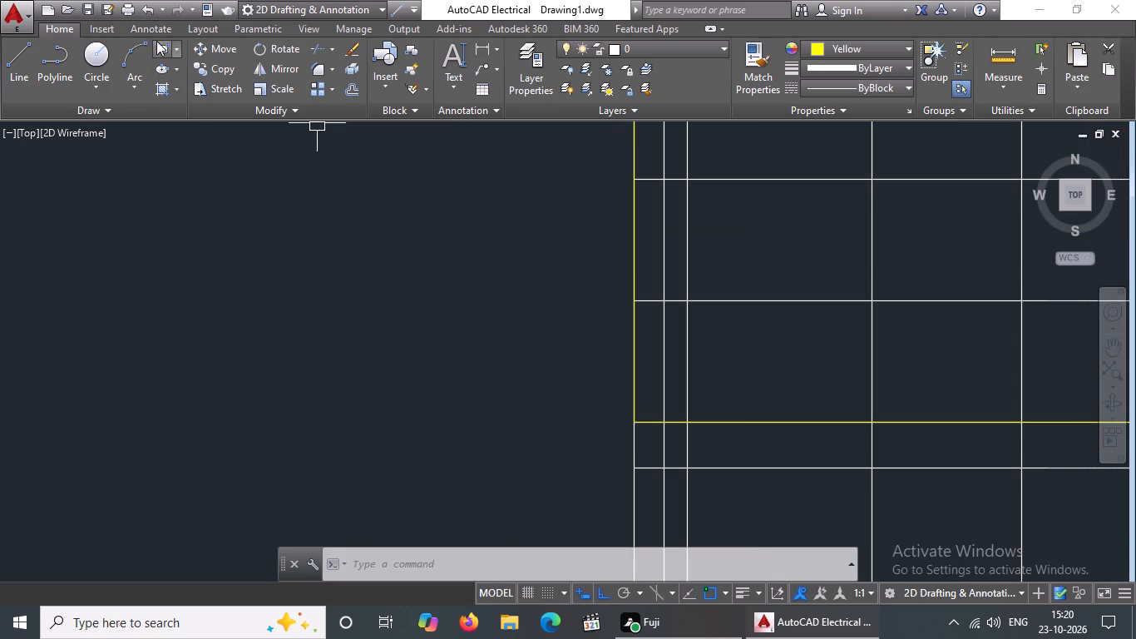
pyautogui.click(158, 41)
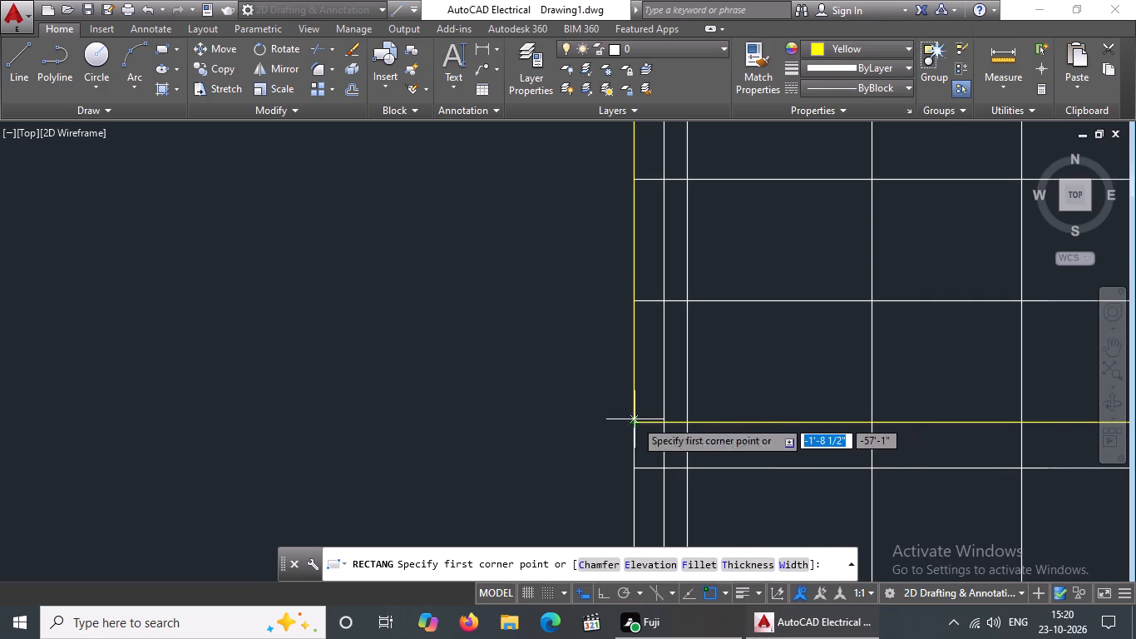
pyautogui.click(634, 421)
pyautogui.scroll(-4, 654, 434)
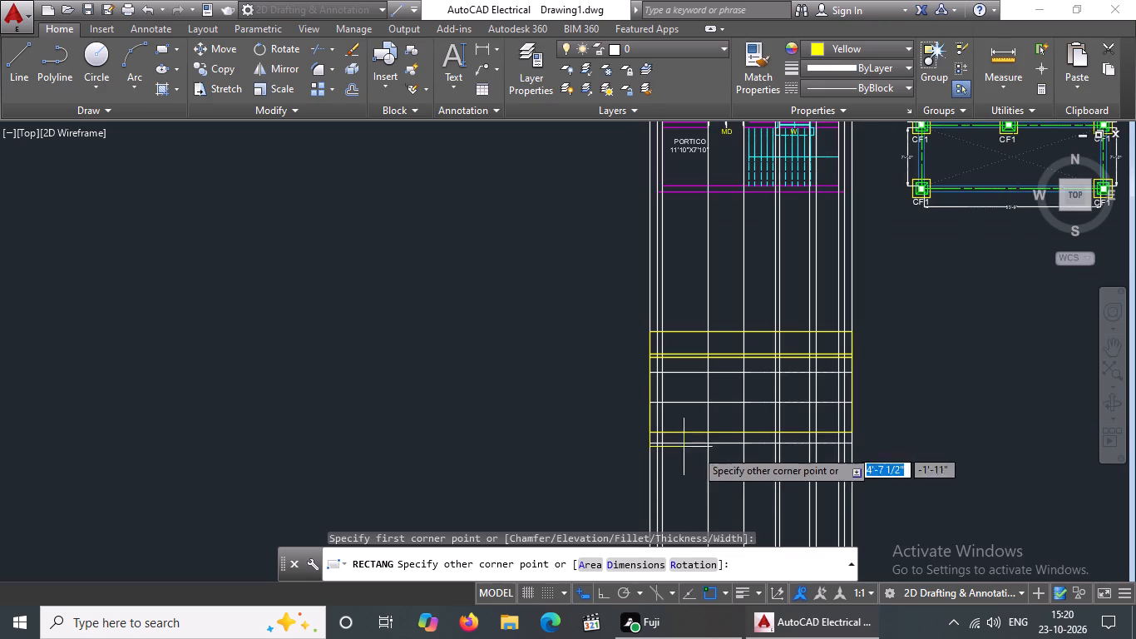
pyautogui.scroll(3, 874, 435)
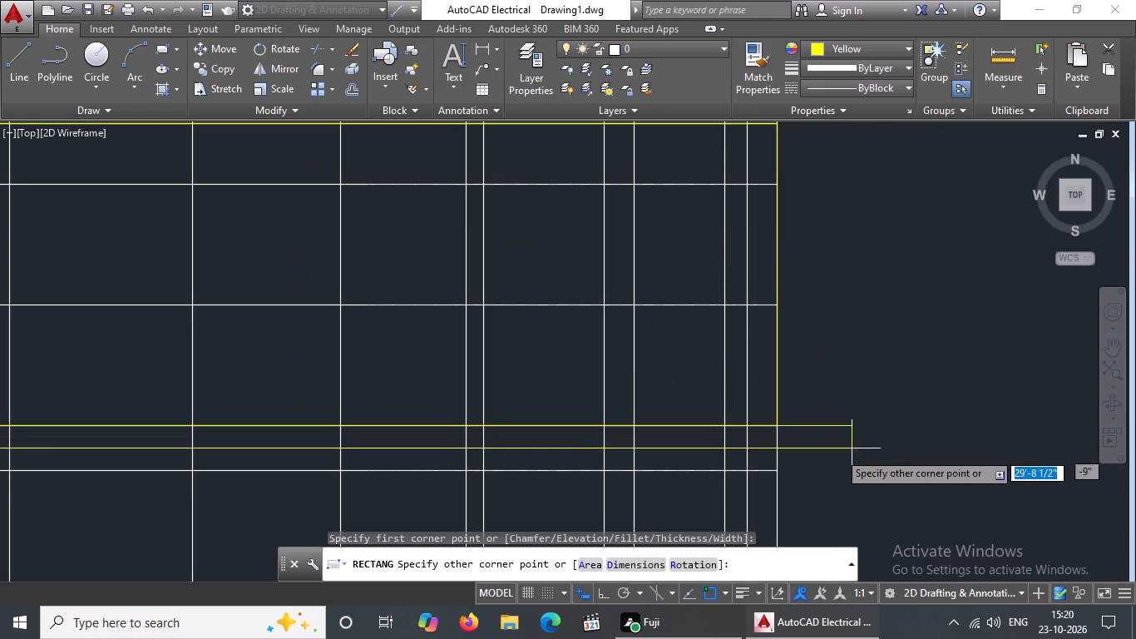
pyautogui.click(777, 471)
# Delete the yellow rectangles outlining the 3' parapet band and the 6" slab band, keeping the white level lines.
pyautogui.scroll(-5, 837, 466)
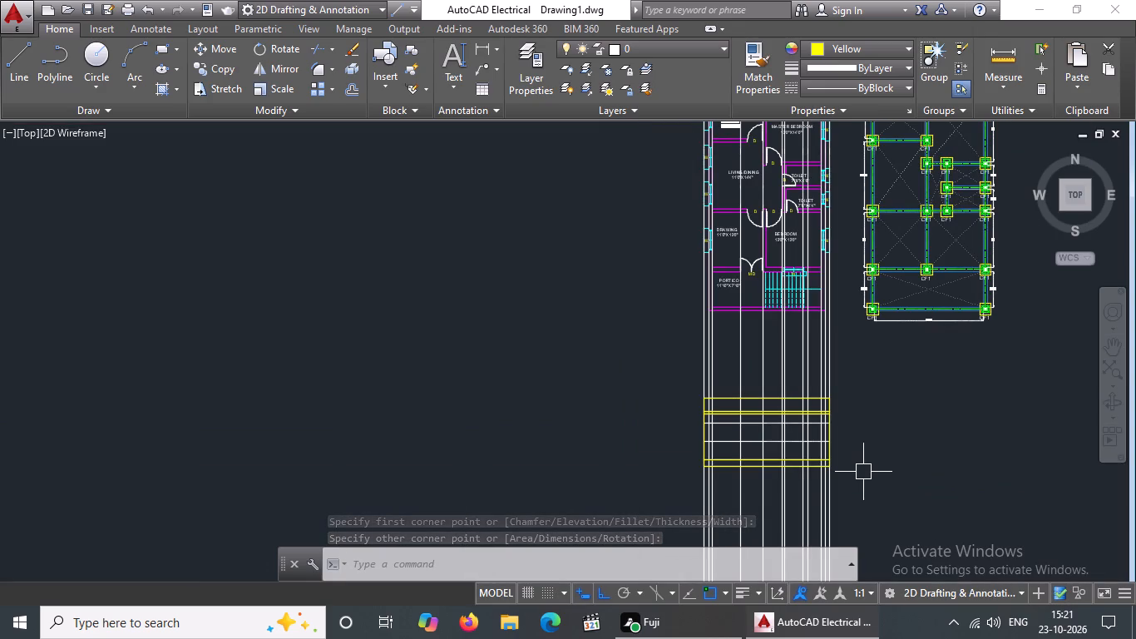
pyautogui.scroll(-2, 824, 468)
pyautogui.moveTo(785, 466); pyautogui.dragTo(777, 433, button='middle')
pyautogui.scroll(1, 758, 419)
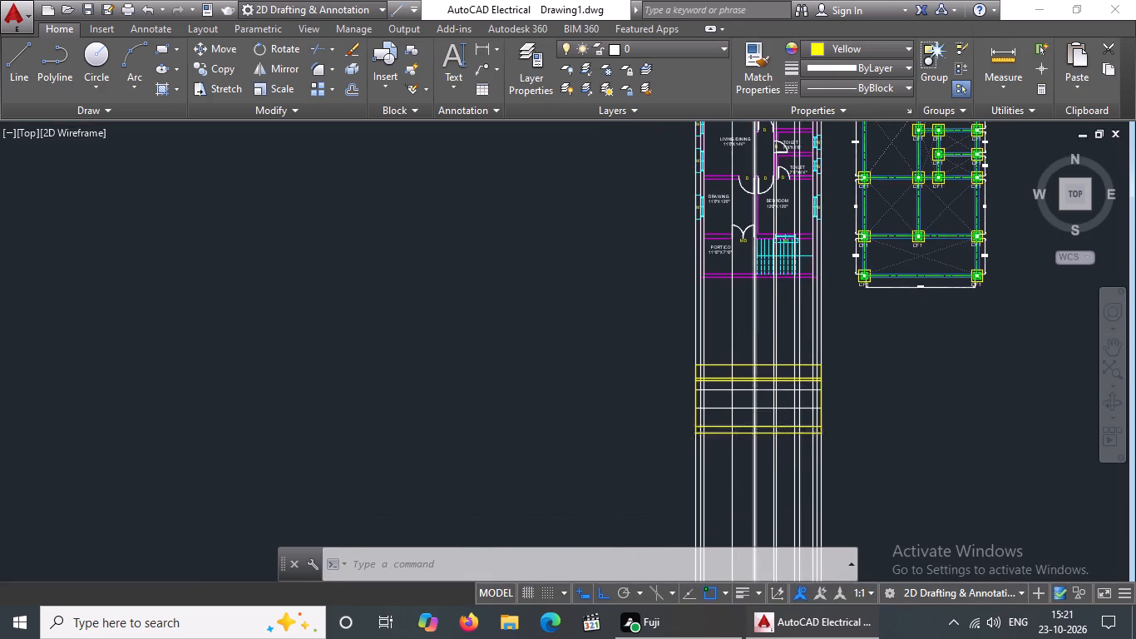
pyautogui.scroll(1, 758, 419)
pyautogui.scroll(-1, 703, 364)
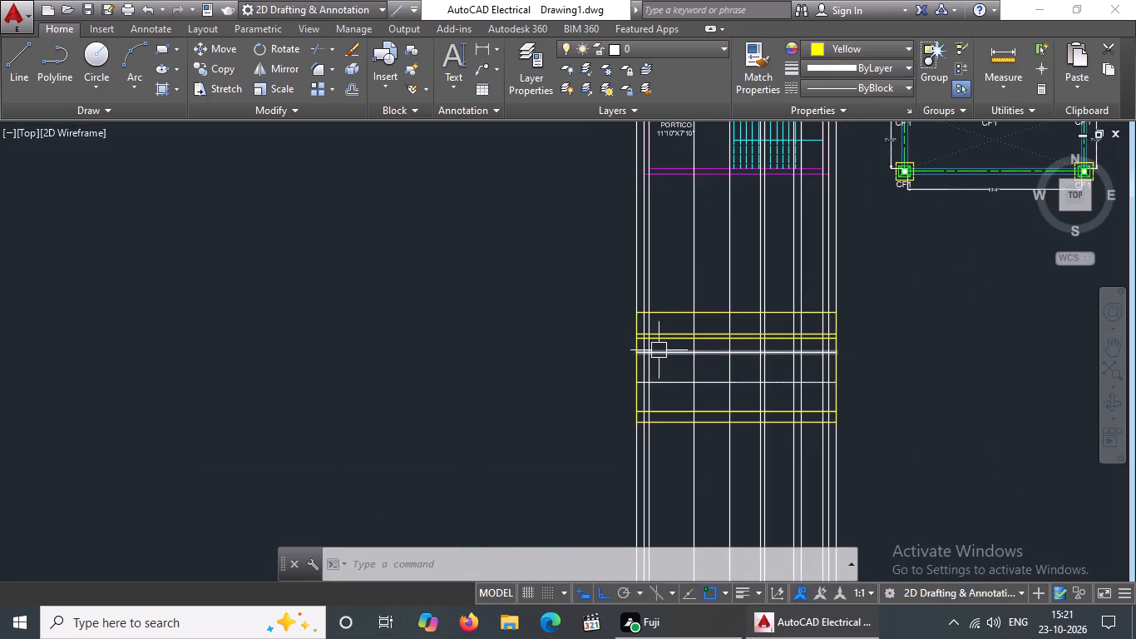
pyautogui.scroll(2, 654, 330)
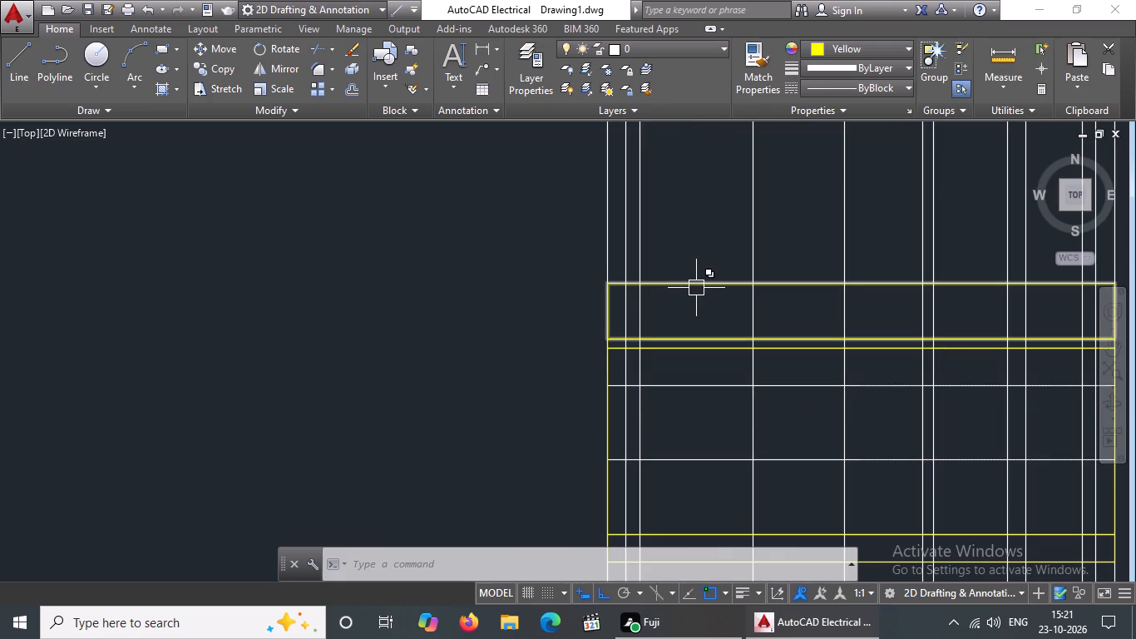
pyautogui.click(697, 286)
pyautogui.press('Delete')
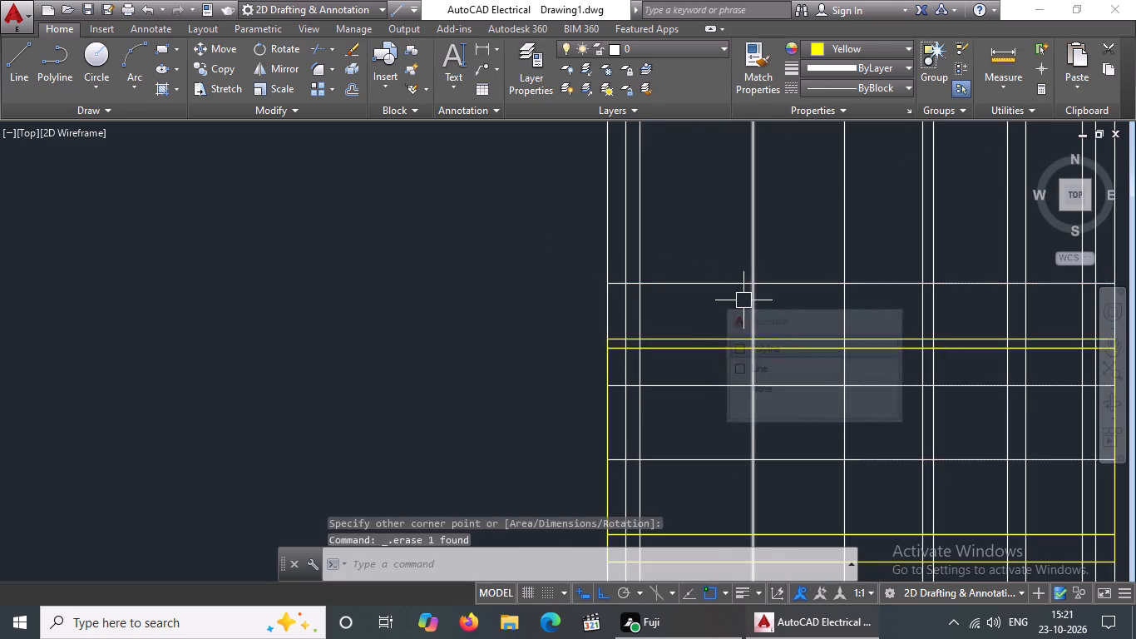
pyautogui.click(706, 339)
pyautogui.press('Delete')
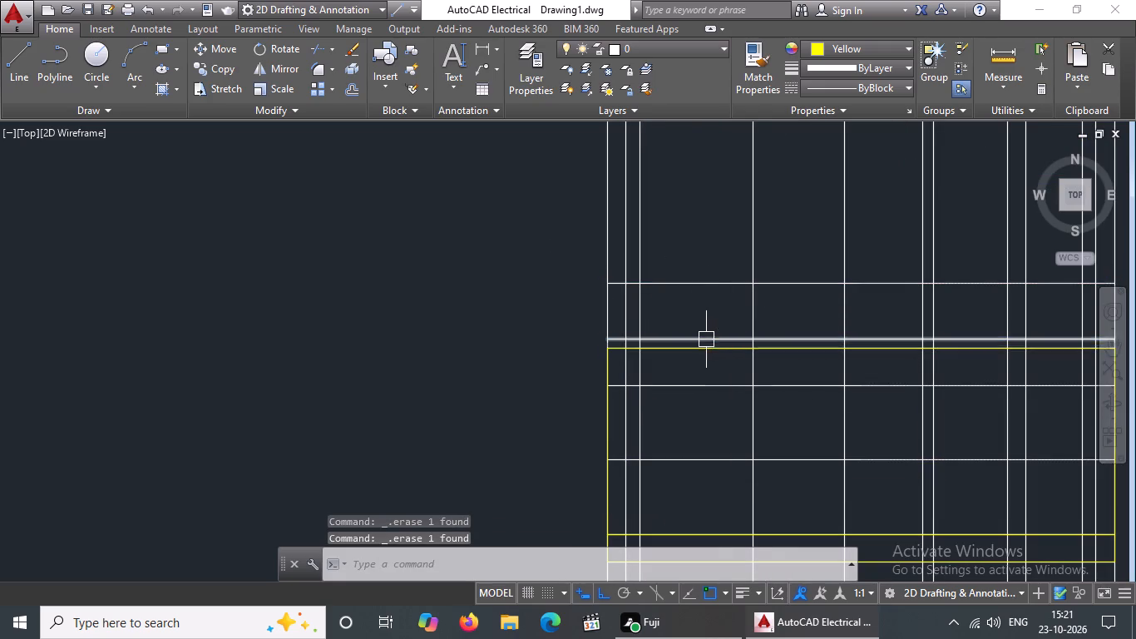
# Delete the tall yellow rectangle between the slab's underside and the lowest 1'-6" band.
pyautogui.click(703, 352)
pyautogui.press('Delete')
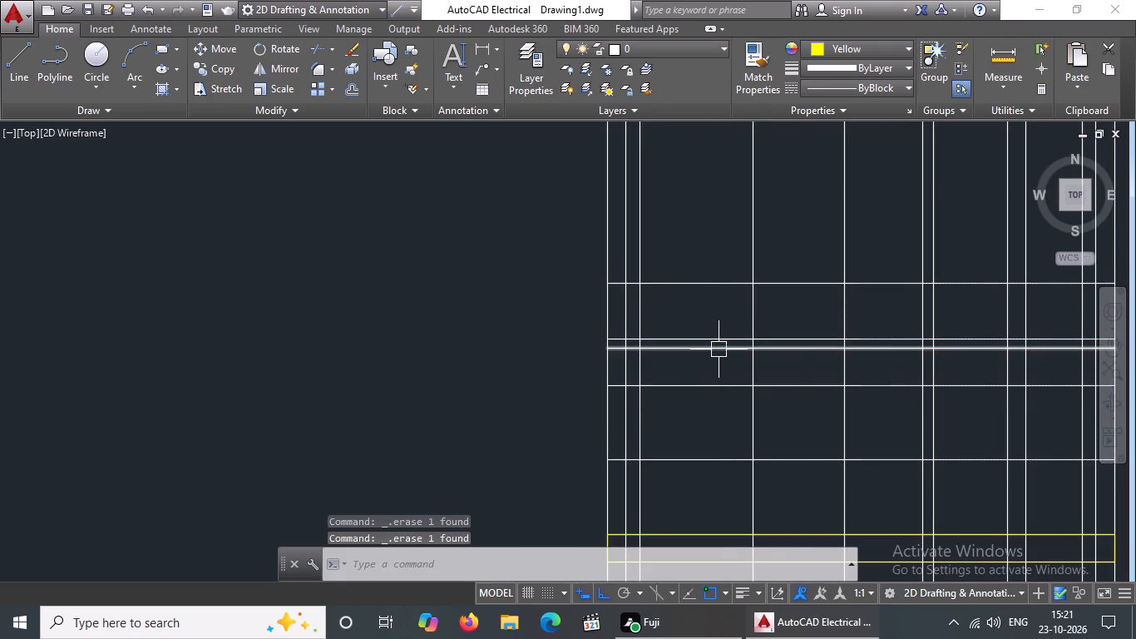
# Delete the remaining yellow rectangle outlining the base band between the two lowest level lines.
pyautogui.scroll(-3, 719, 349)
pyautogui.scroll(2, 748, 413)
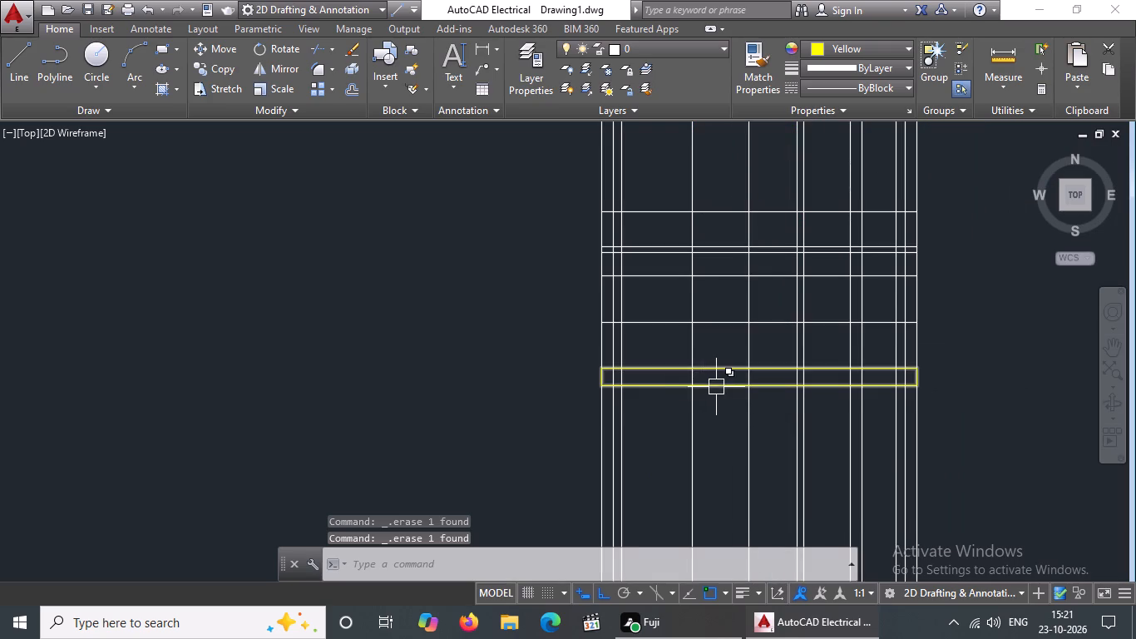
pyautogui.click(716, 387)
pyautogui.press('Delete')
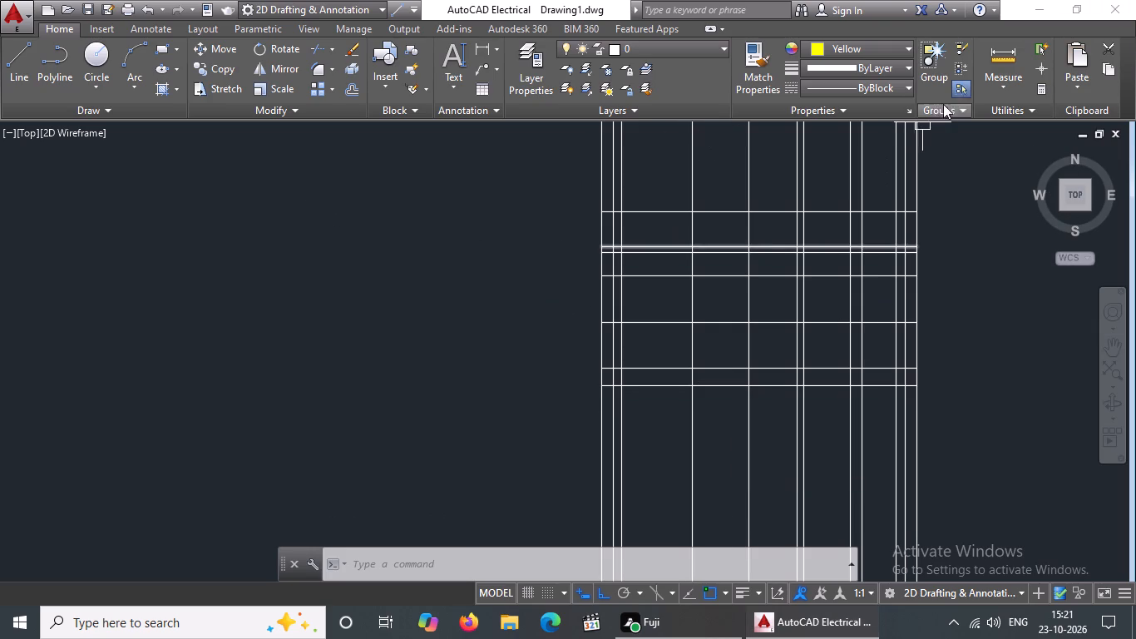
# Draw a yellow 27'-3" by 3' rectangle over the parapet band, across the full width from the topmost level line down.
pyautogui.click(161, 44)
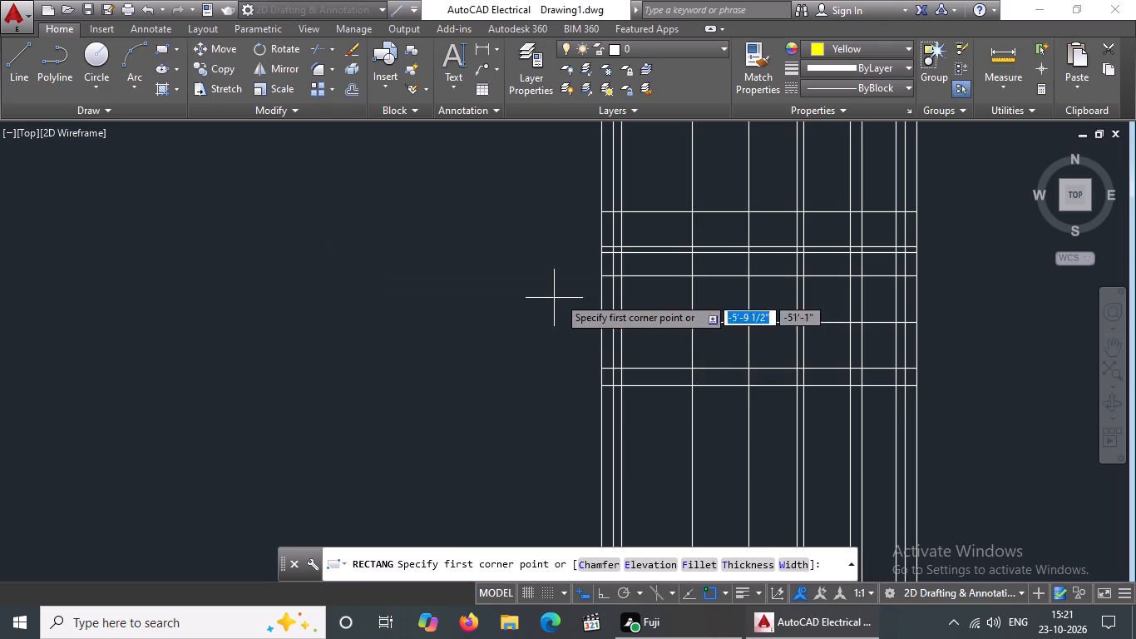
pyautogui.scroll(1, 603, 251)
pyautogui.scroll(-2, 605, 275)
pyautogui.scroll(-1, 670, 233)
pyautogui.scroll(2, 671, 215)
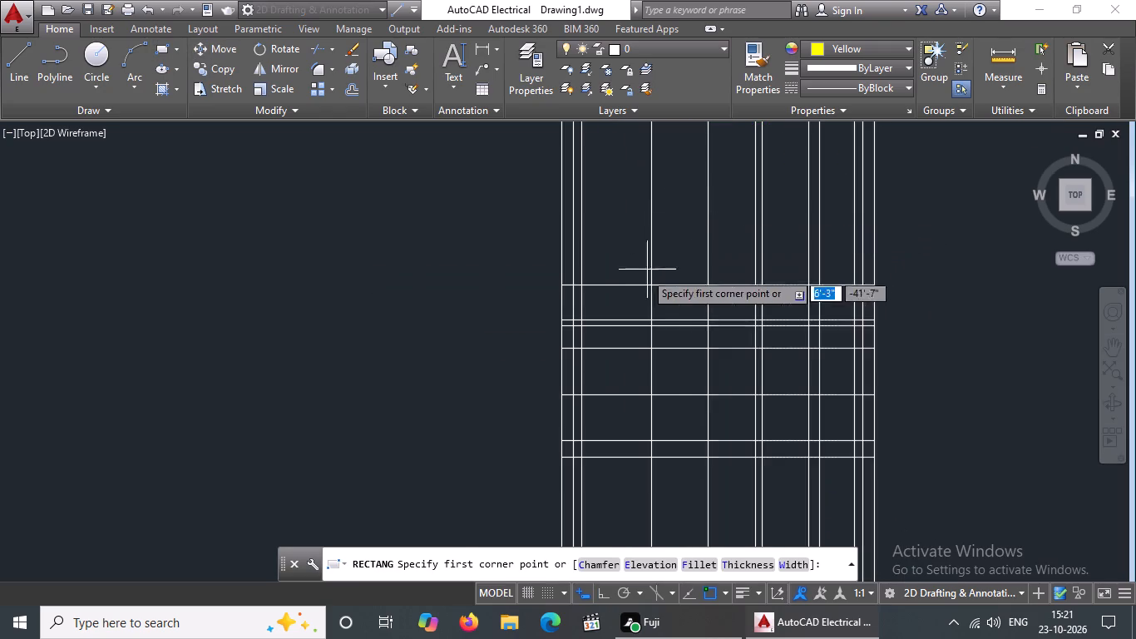
pyautogui.scroll(3, 608, 286)
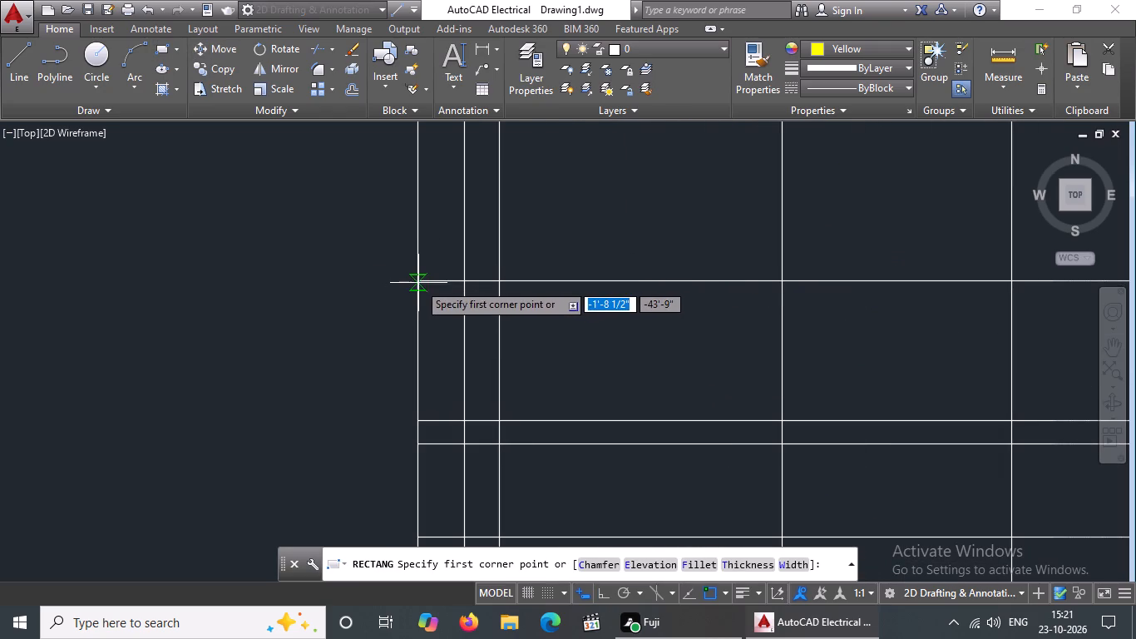
pyautogui.click(418, 276)
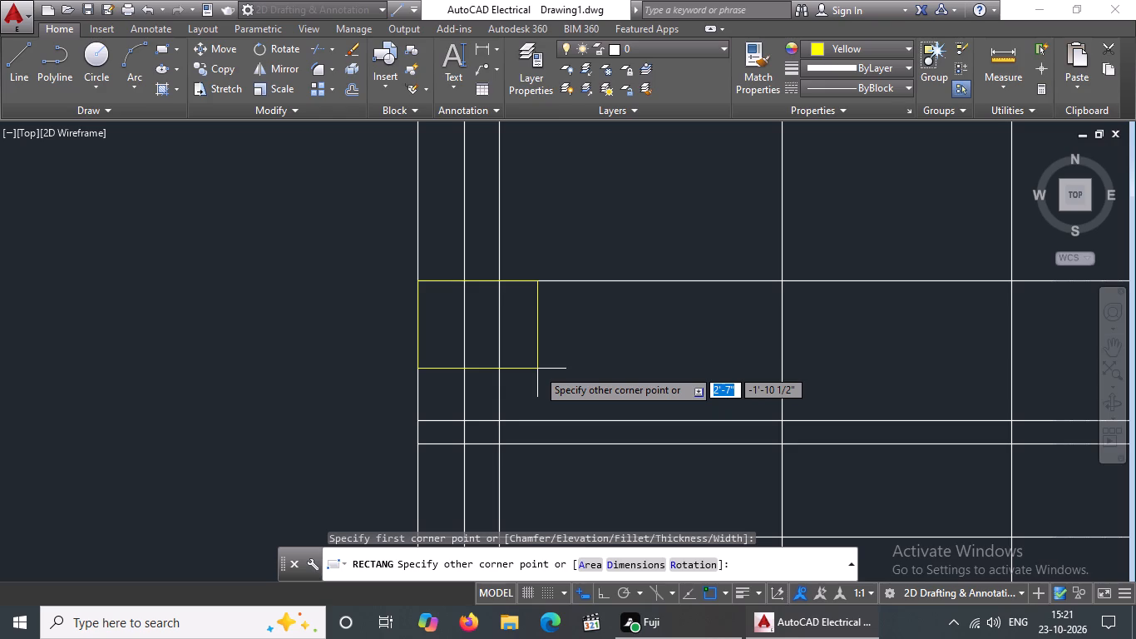
pyautogui.scroll(-4, 537, 369)
pyautogui.scroll(3, 729, 386)
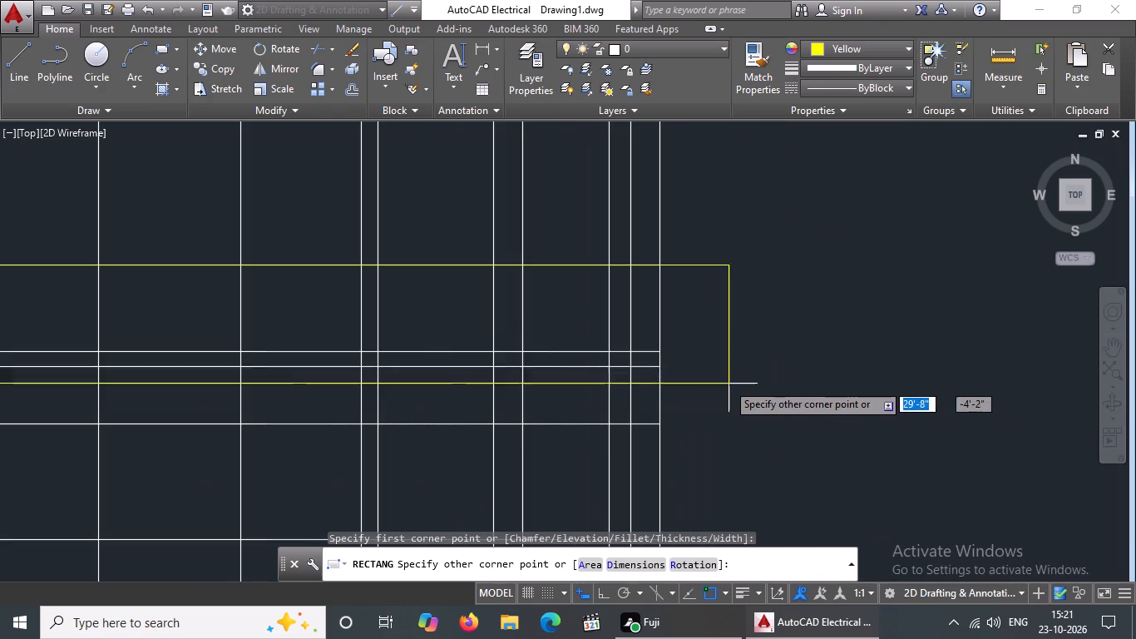
pyautogui.click(660, 351)
pyautogui.scroll(-3, 691, 347)
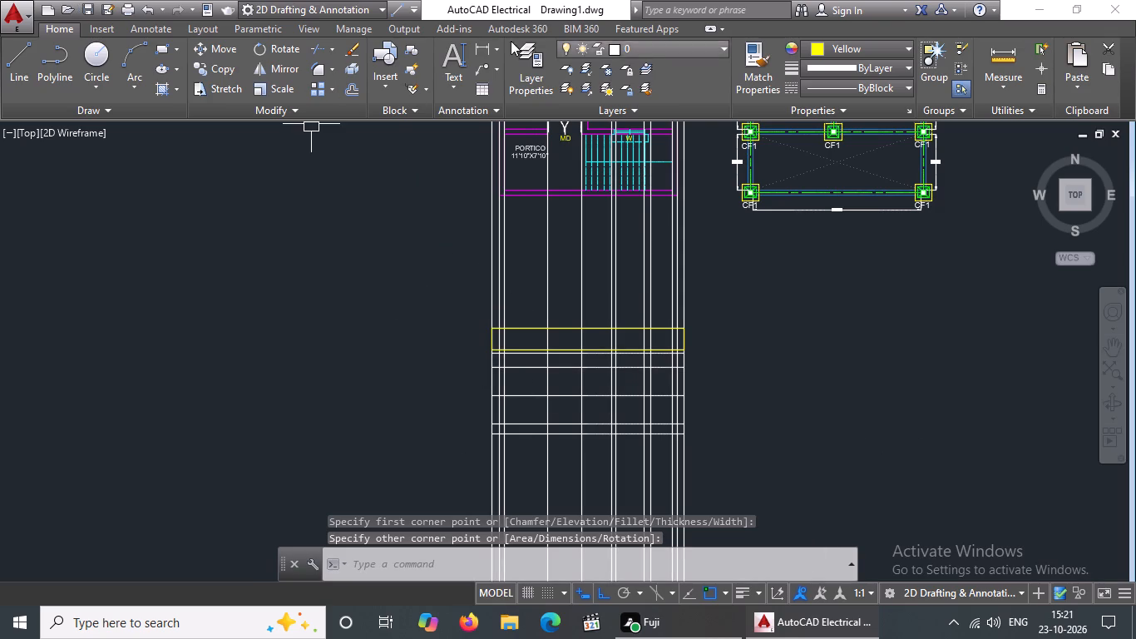
# Draw a yellow 27'-3" by 6" rectangle over the slab band directly beneath the parapet rectangle.
pyautogui.click(156, 45)
pyautogui.scroll(1, 481, 357)
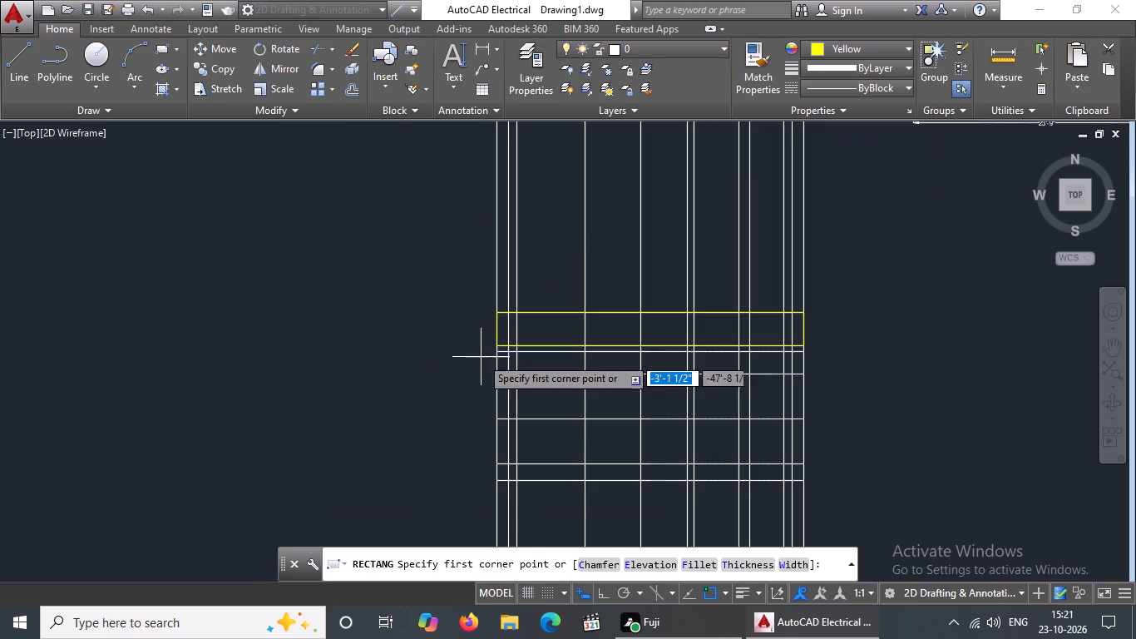
pyautogui.scroll(4, 511, 342)
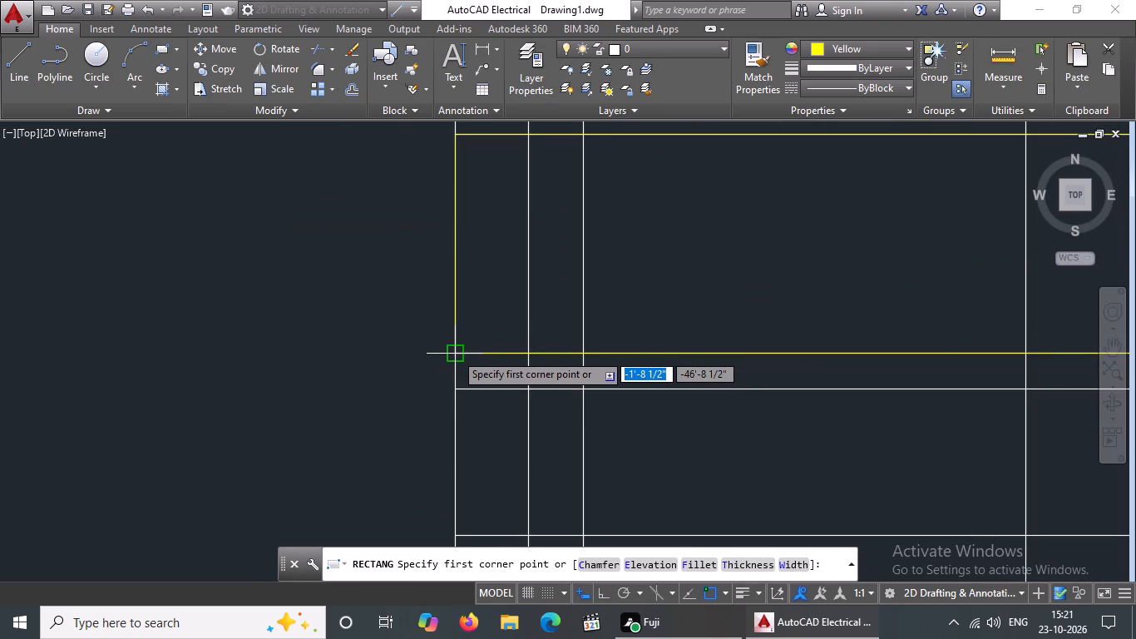
pyautogui.click(455, 353)
pyautogui.scroll(1, 556, 362)
pyautogui.scroll(-3, 558, 362)
pyautogui.scroll(-4, 734, 384)
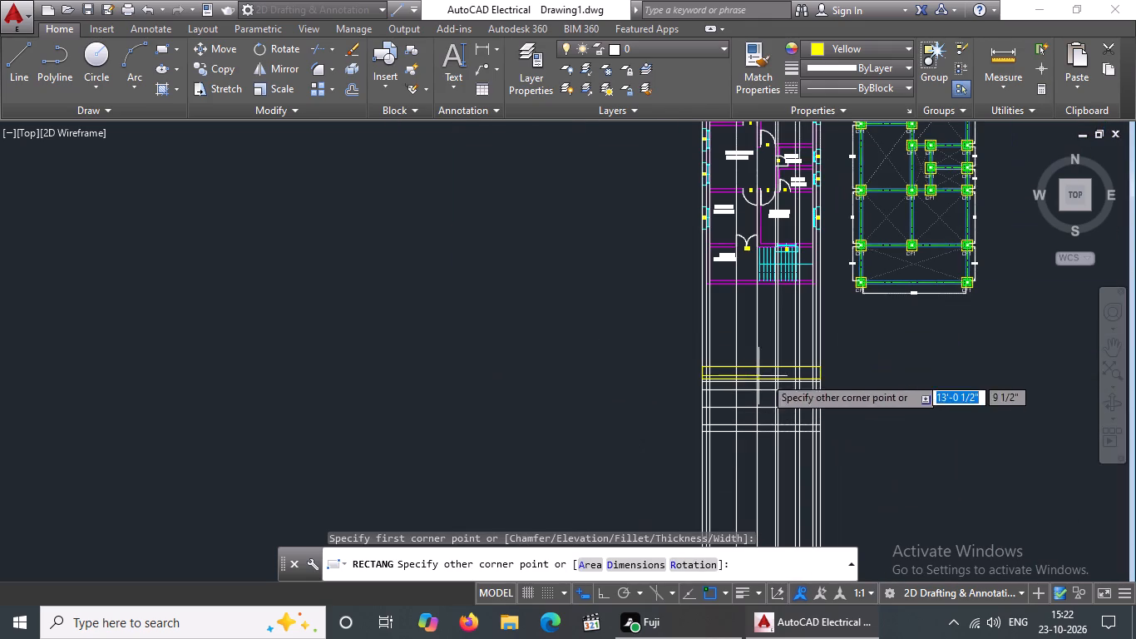
pyautogui.scroll(2, 821, 384)
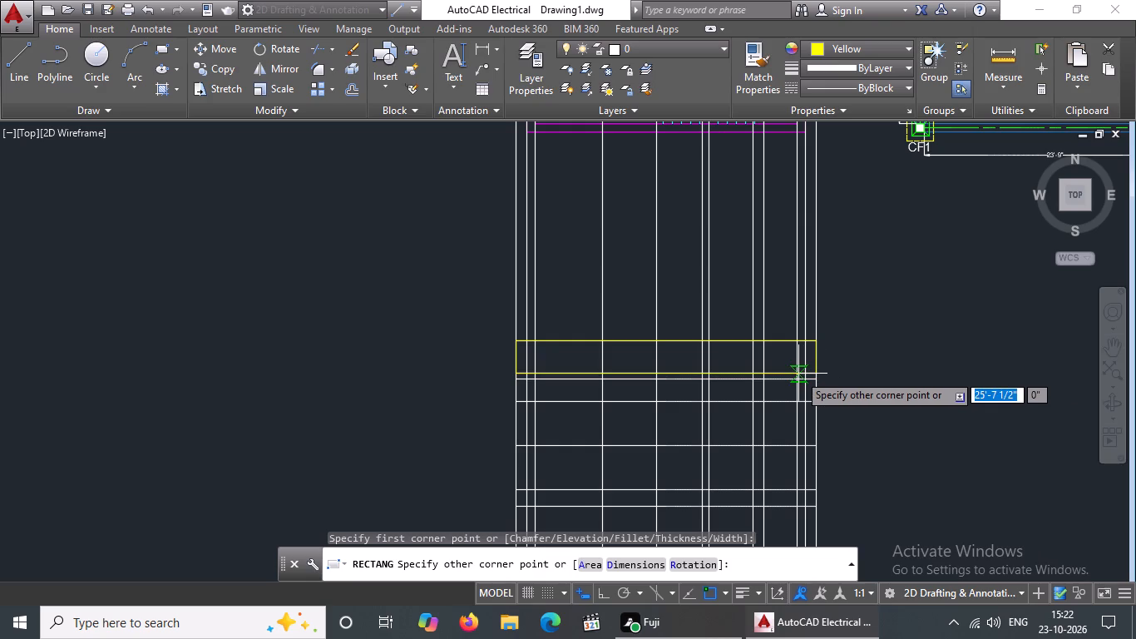
pyautogui.scroll(2, 792, 370)
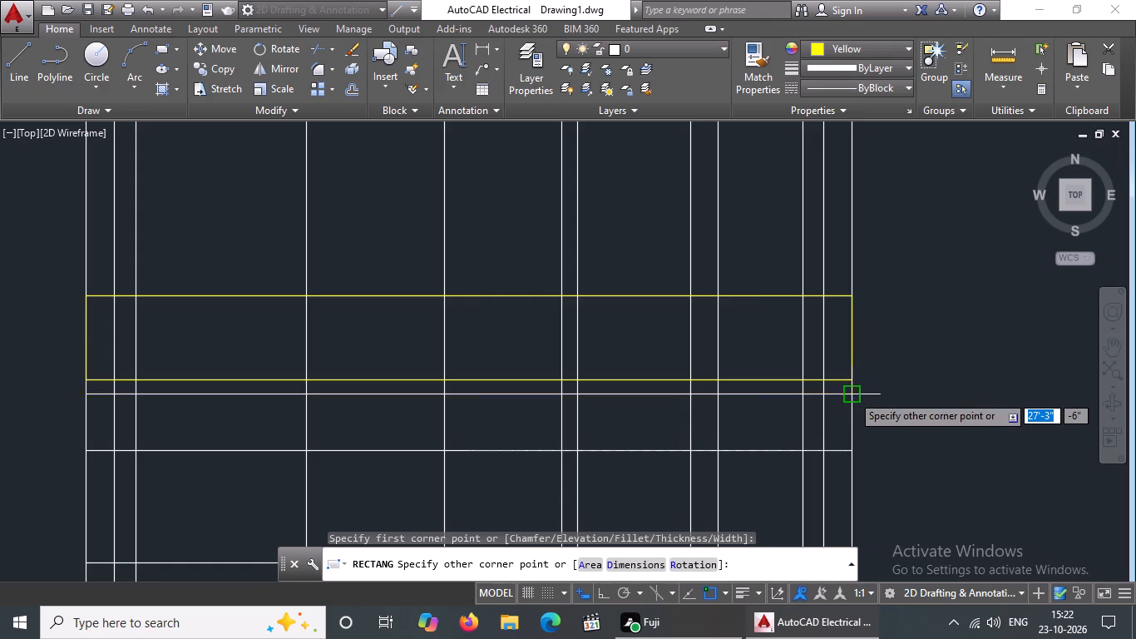
pyautogui.click(852, 394)
pyautogui.scroll(-5, 886, 395)
pyautogui.scroll(2, 885, 401)
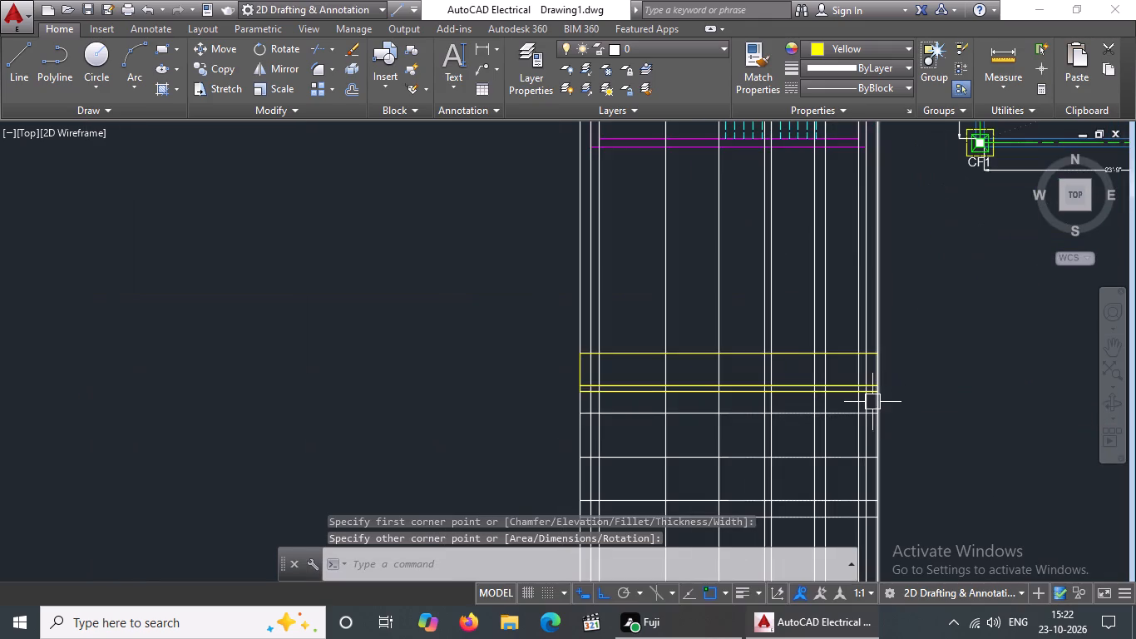
pyautogui.scroll(-2, 872, 396)
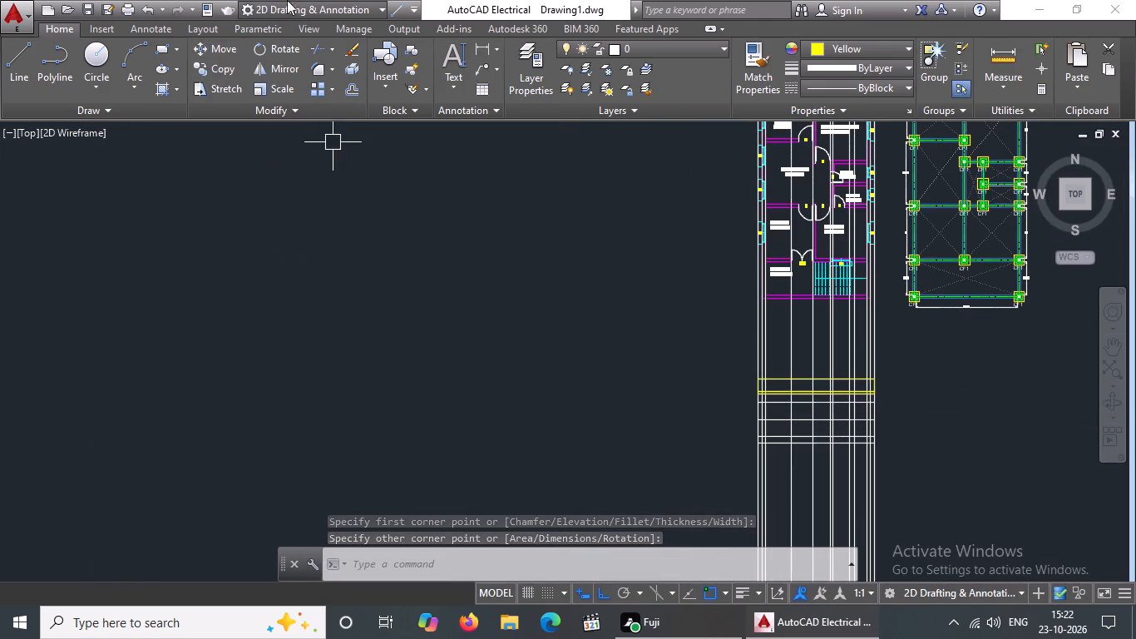
# Draw a yellow 27'-3" by 10' rectangle for the wall, from the slab's underside to the second-lowest level line.
pyautogui.moveTo(164, 49); pyautogui.dragTo(167, 66)
pyautogui.scroll(2, 935, 427)
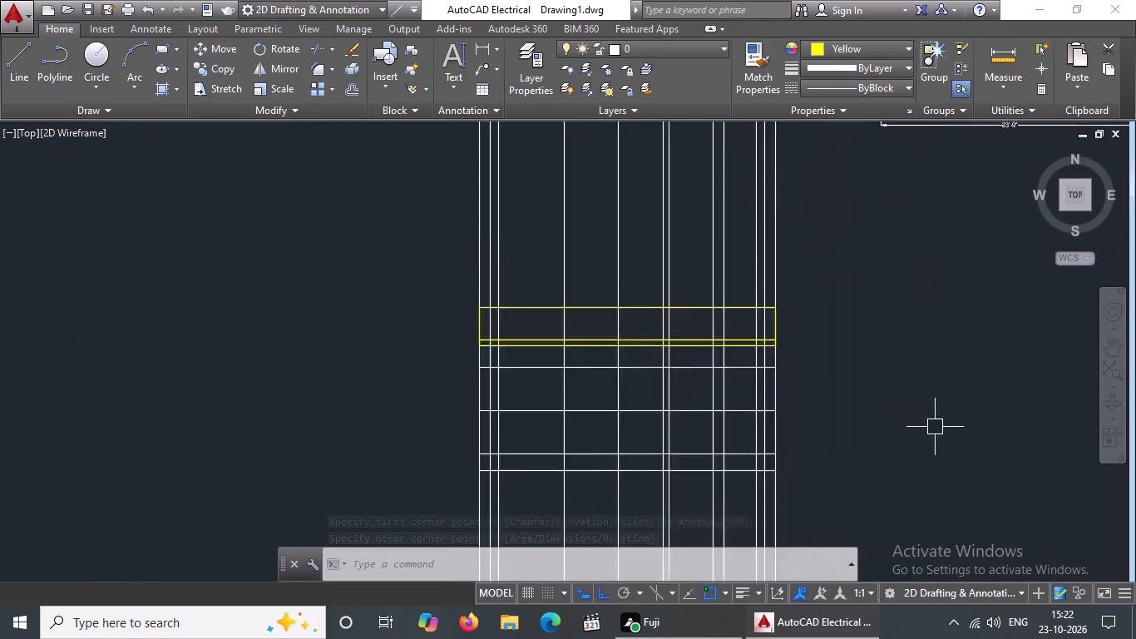
pyautogui.scroll(1, 935, 427)
pyautogui.click(163, 49)
pyautogui.scroll(-1, 230, 326)
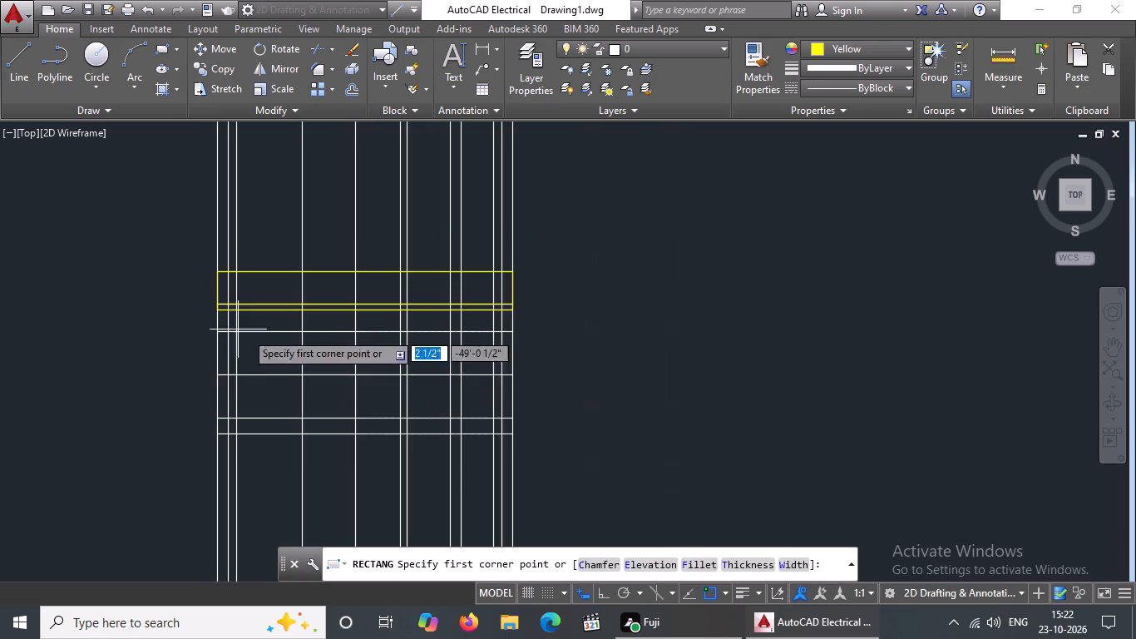
pyautogui.scroll(3, 193, 329)
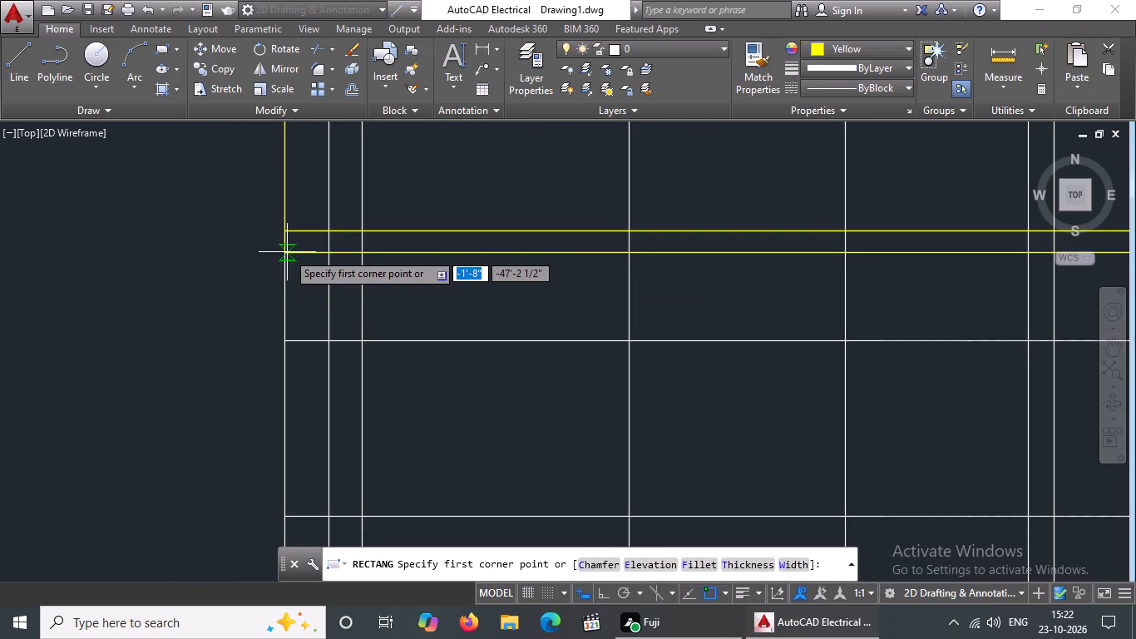
pyautogui.moveTo(284, 252); pyautogui.dragTo(292, 262)
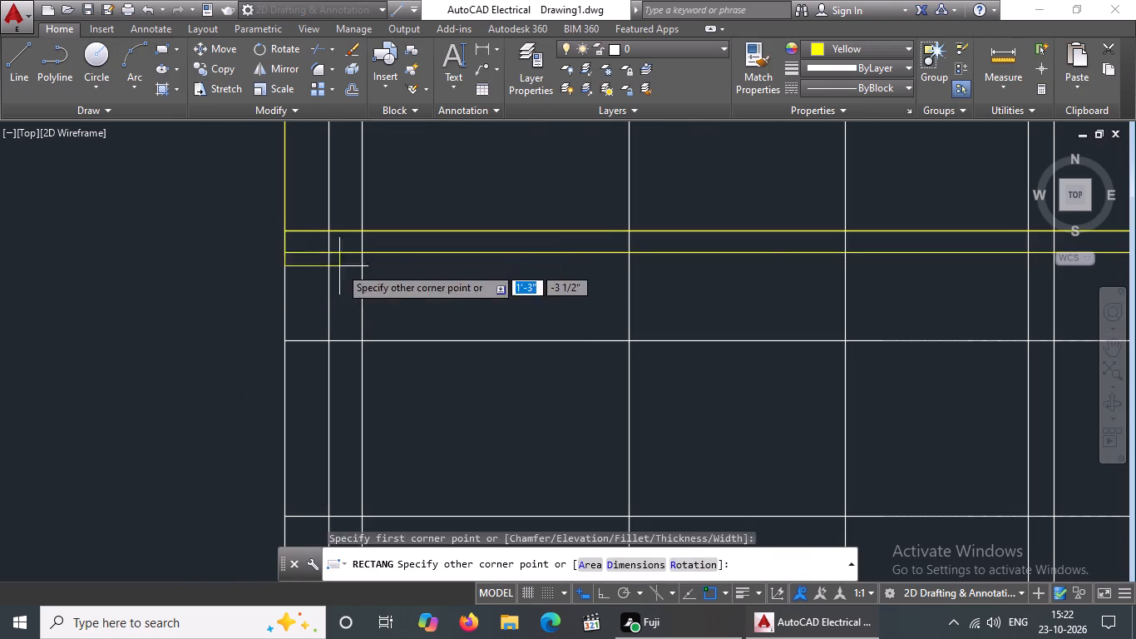
pyautogui.scroll(-4, 340, 267)
pyautogui.scroll(3, 494, 329)
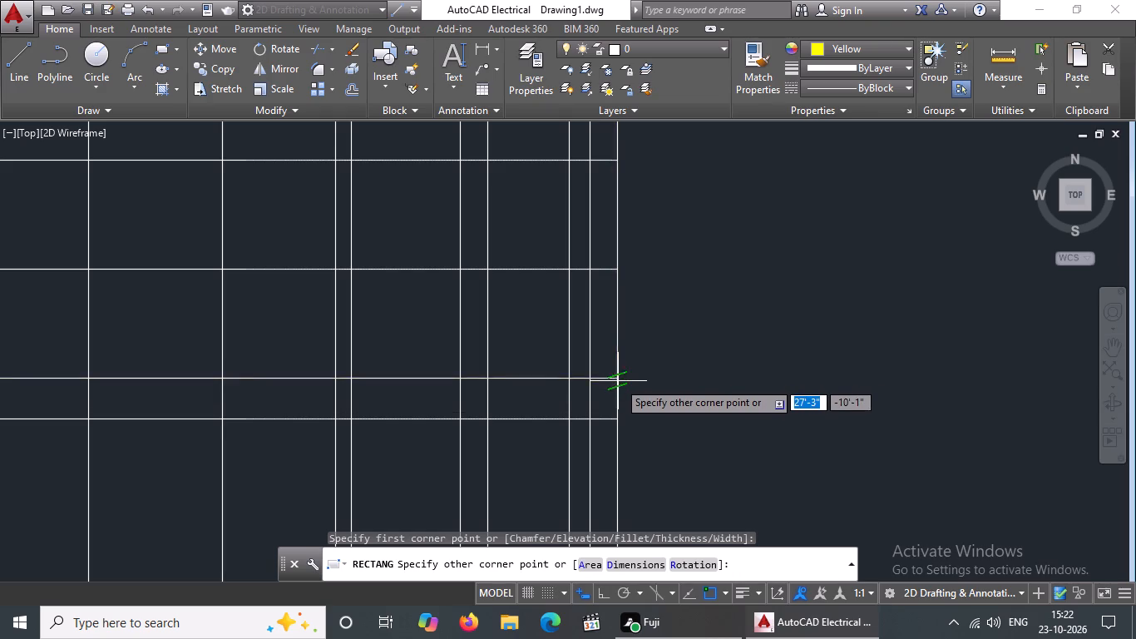
pyautogui.click(616, 378)
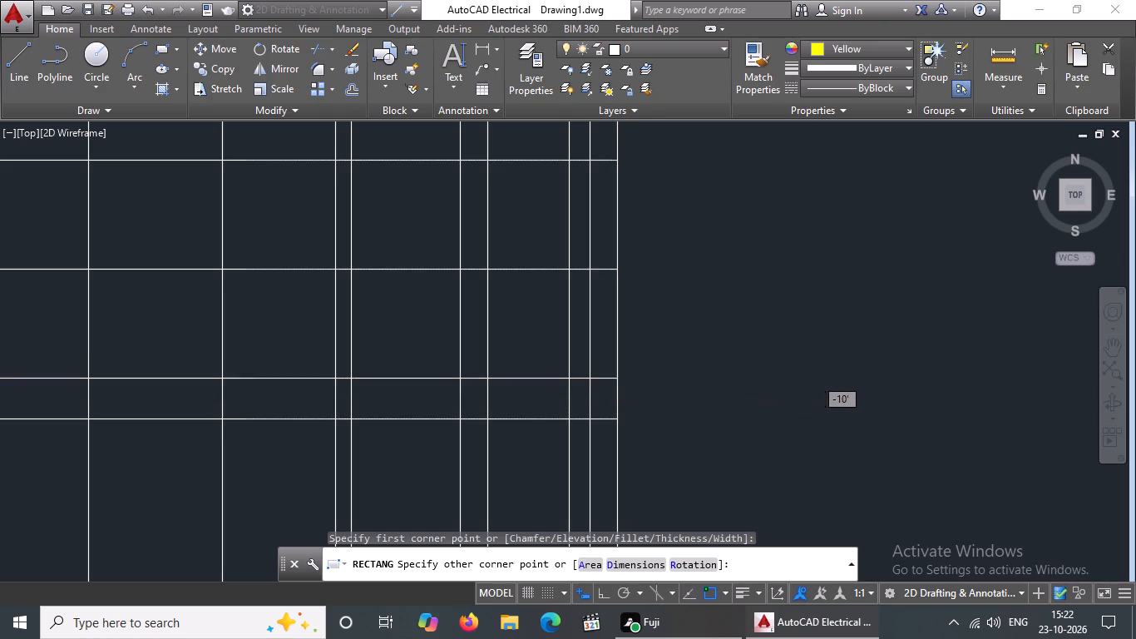
pyautogui.scroll(-3, 657, 375)
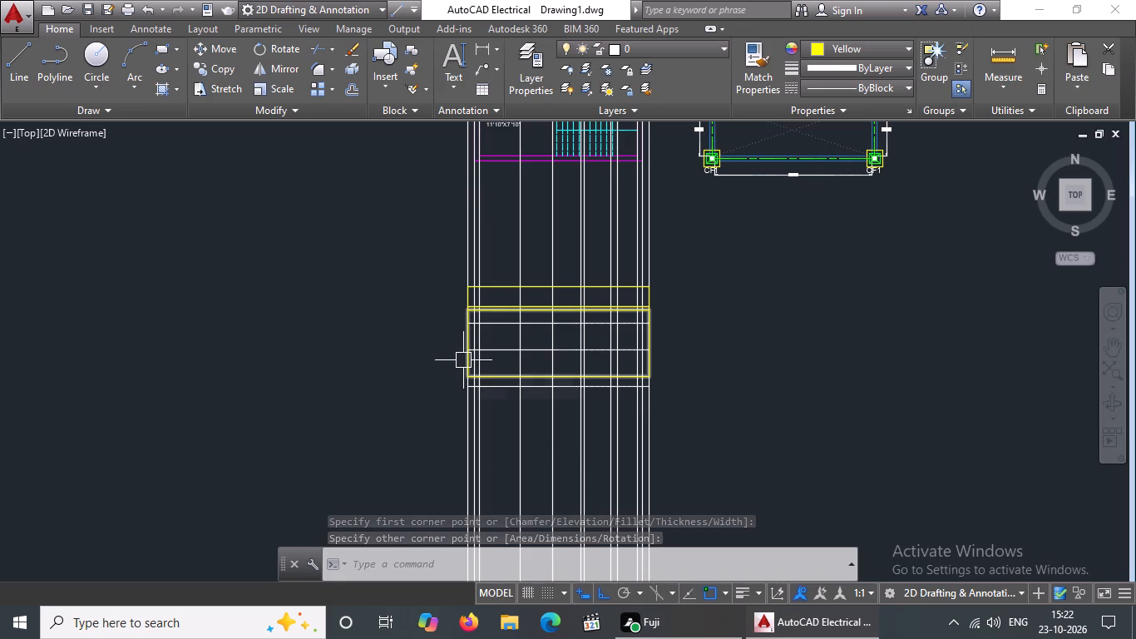
# Draw a yellow 27'-3" by 1'-6" rectangle over the base band between the two lowest level lines.
pyautogui.click(161, 46)
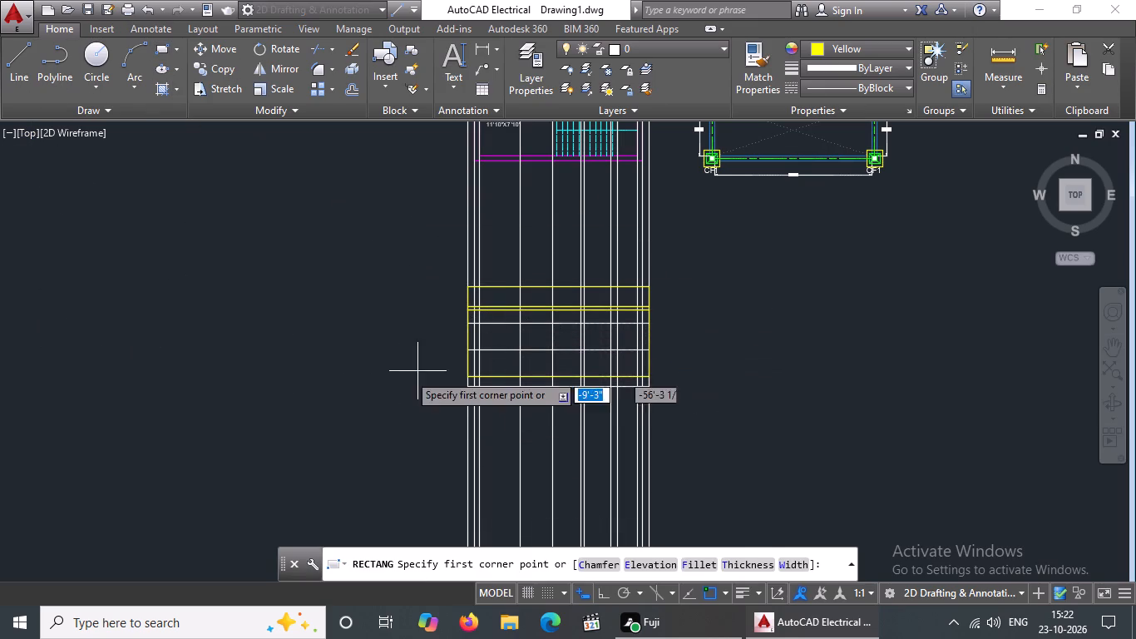
pyautogui.scroll(4, 487, 379)
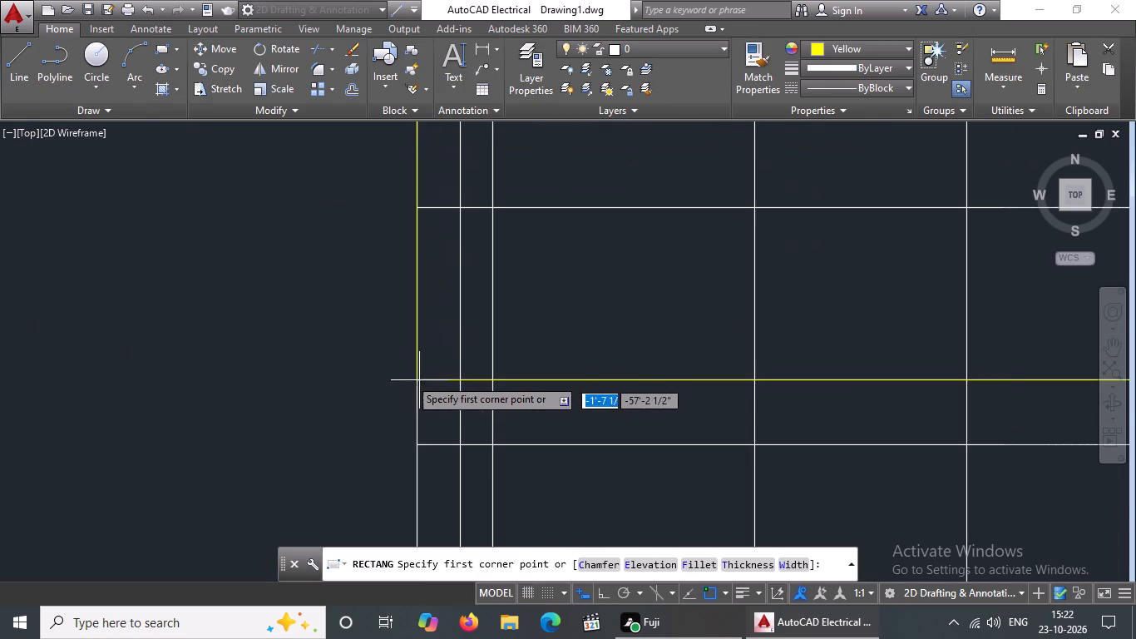
pyautogui.click(417, 382)
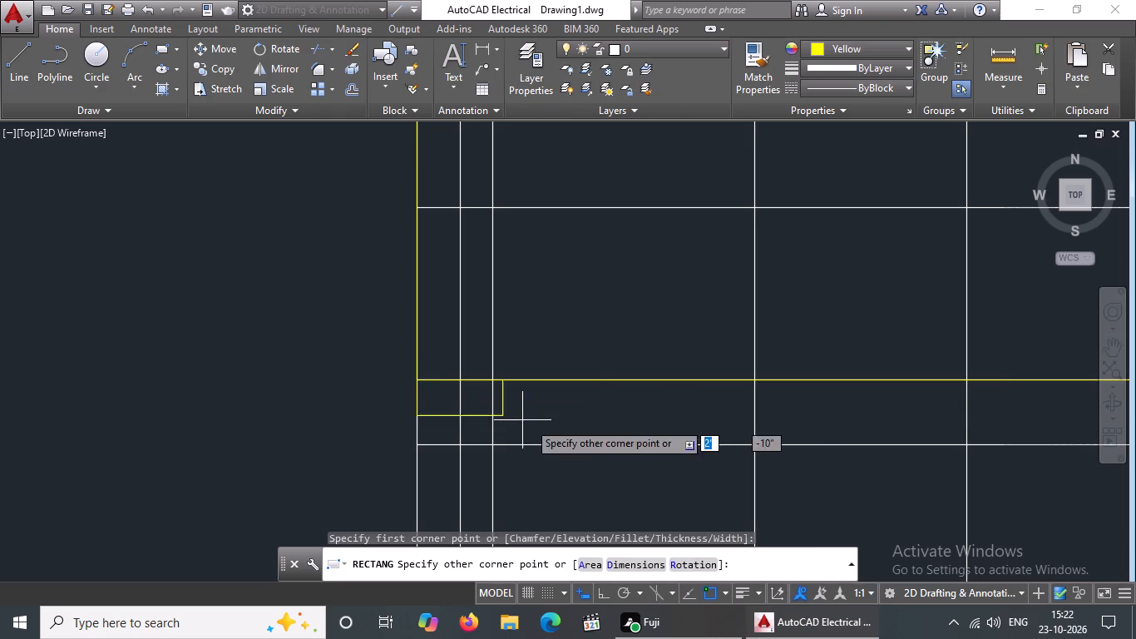
pyautogui.scroll(-2, 590, 426)
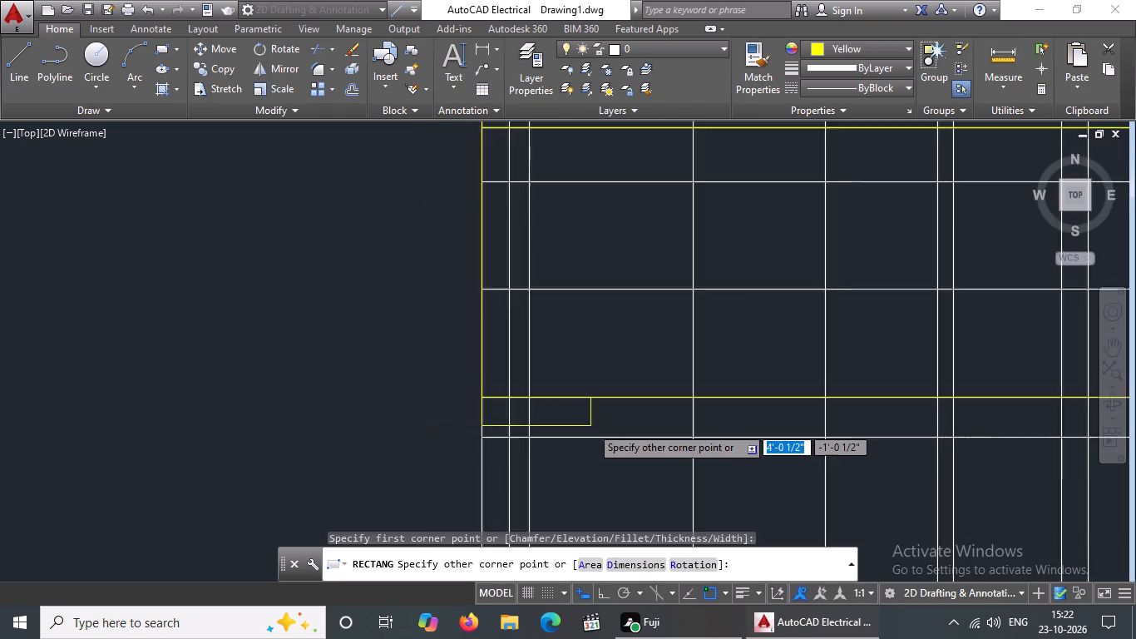
pyautogui.scroll(3, 1002, 442)
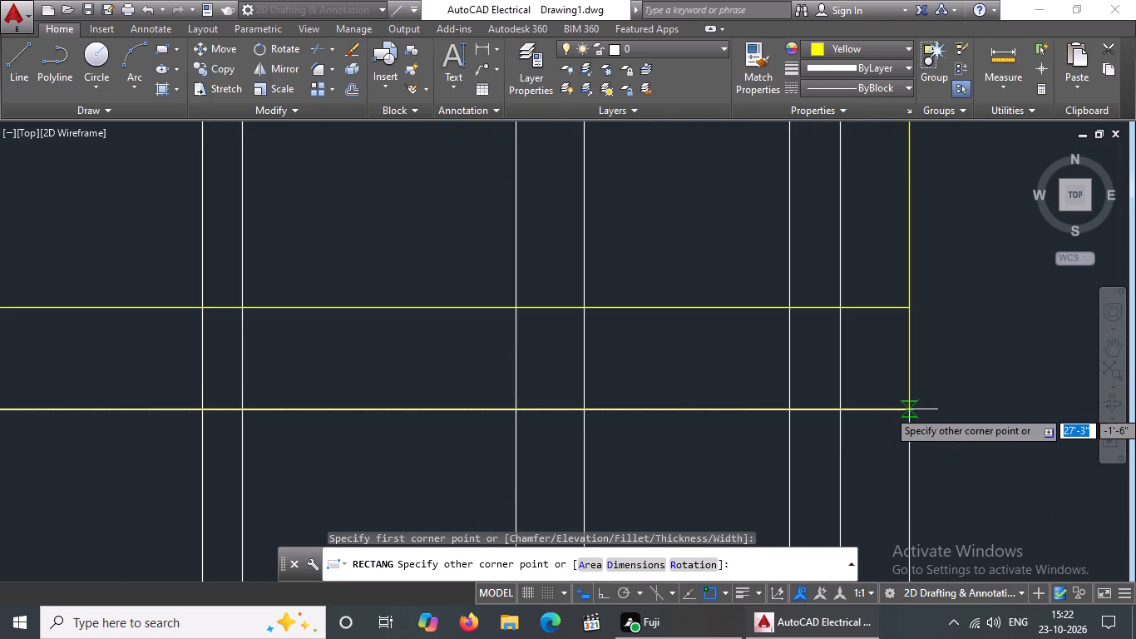
pyautogui.click(909, 409)
pyautogui.scroll(-5, 920, 405)
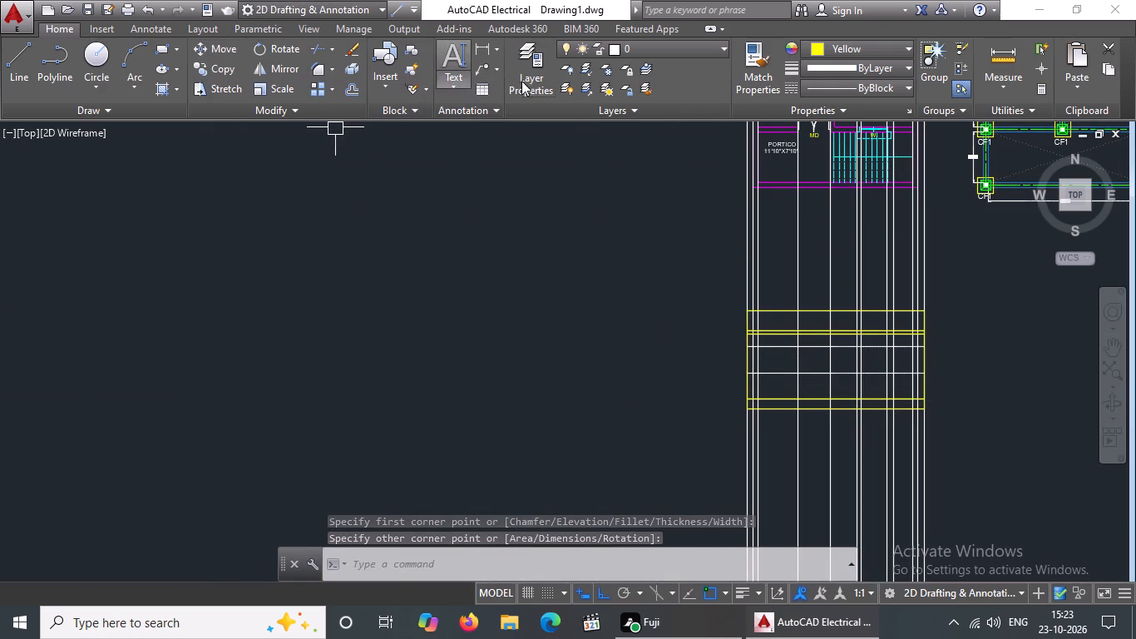
# Draw a yellow 4'-11" by 8' rectangle for the main door, between its projection lines and standing on the base band.
pyautogui.click(159, 47)
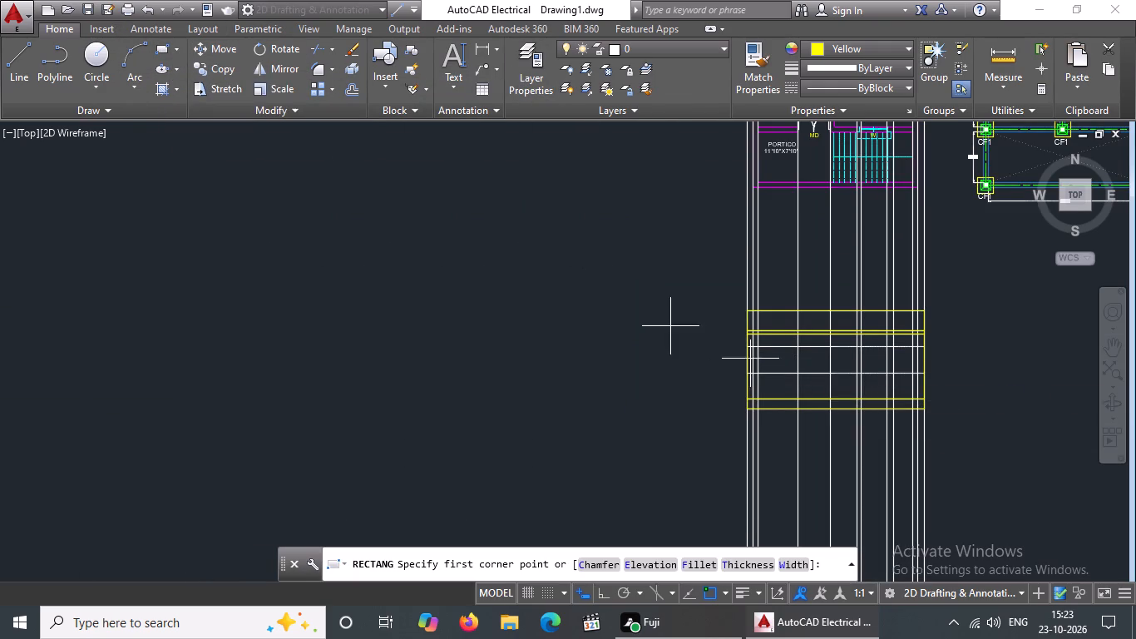
pyautogui.scroll(2, 896, 371)
pyautogui.scroll(-2, 661, 341)
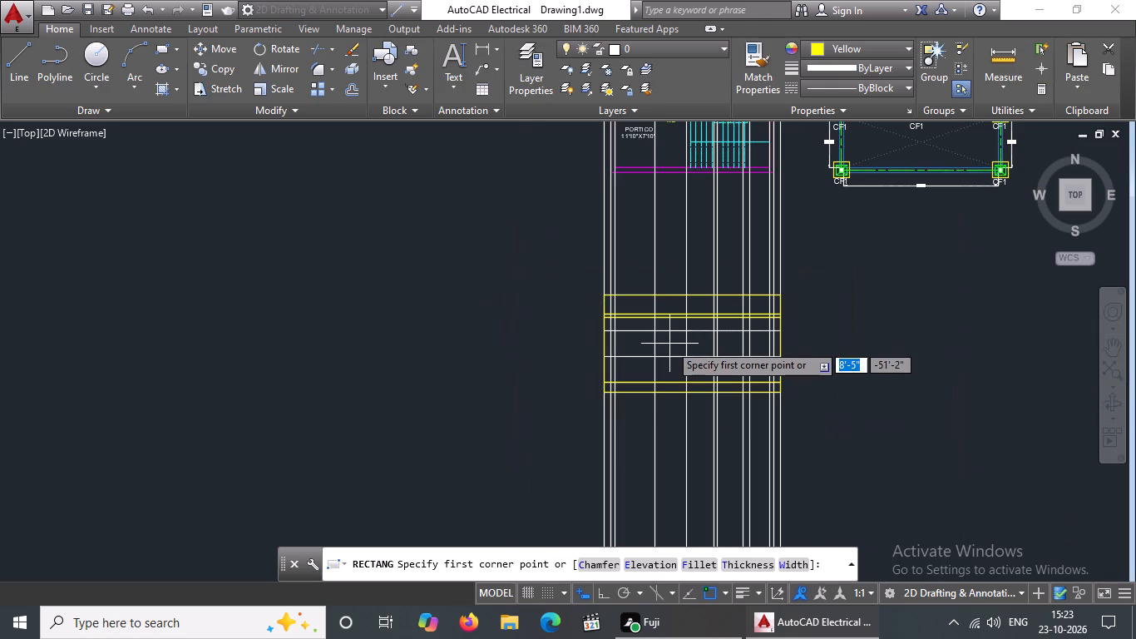
pyautogui.scroll(-2, 679, 331)
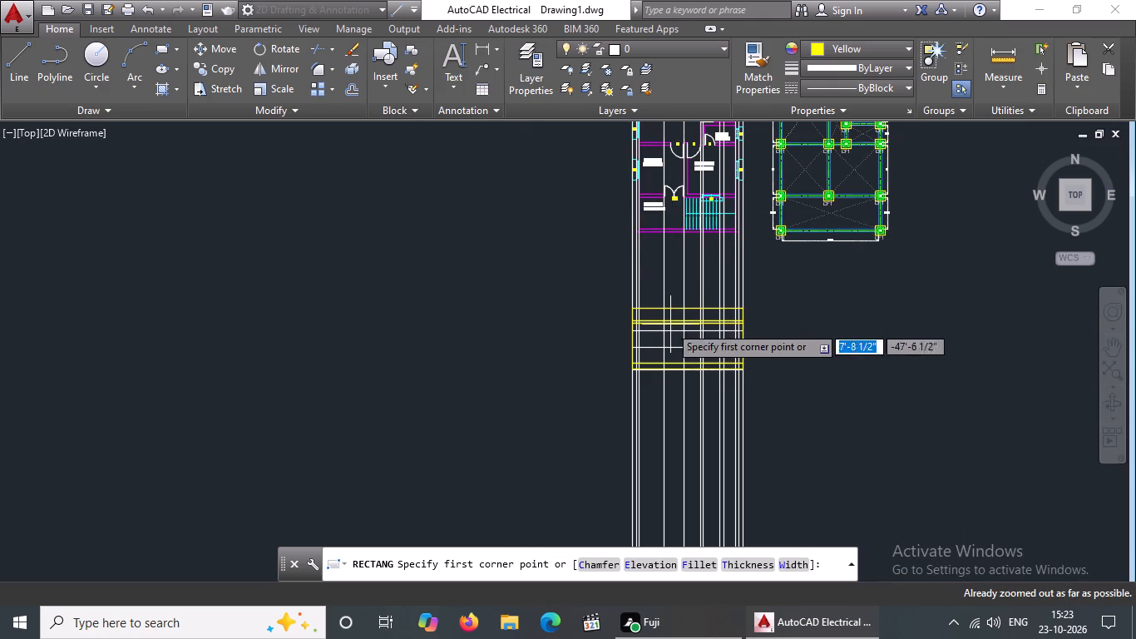
pyautogui.scroll(3, 669, 342)
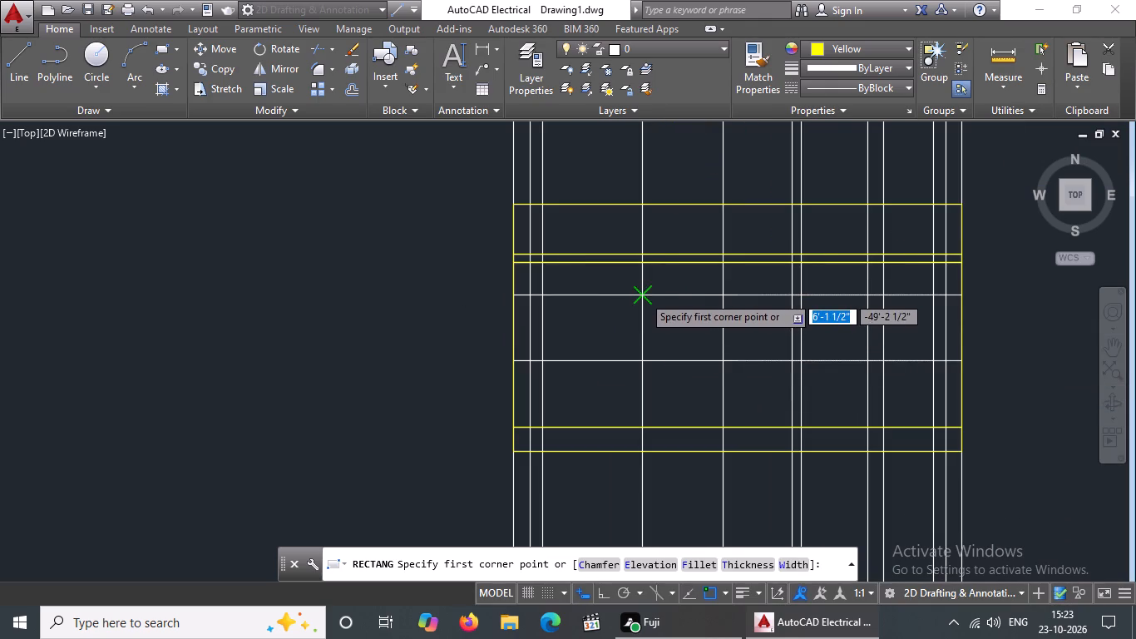
pyautogui.click(643, 295)
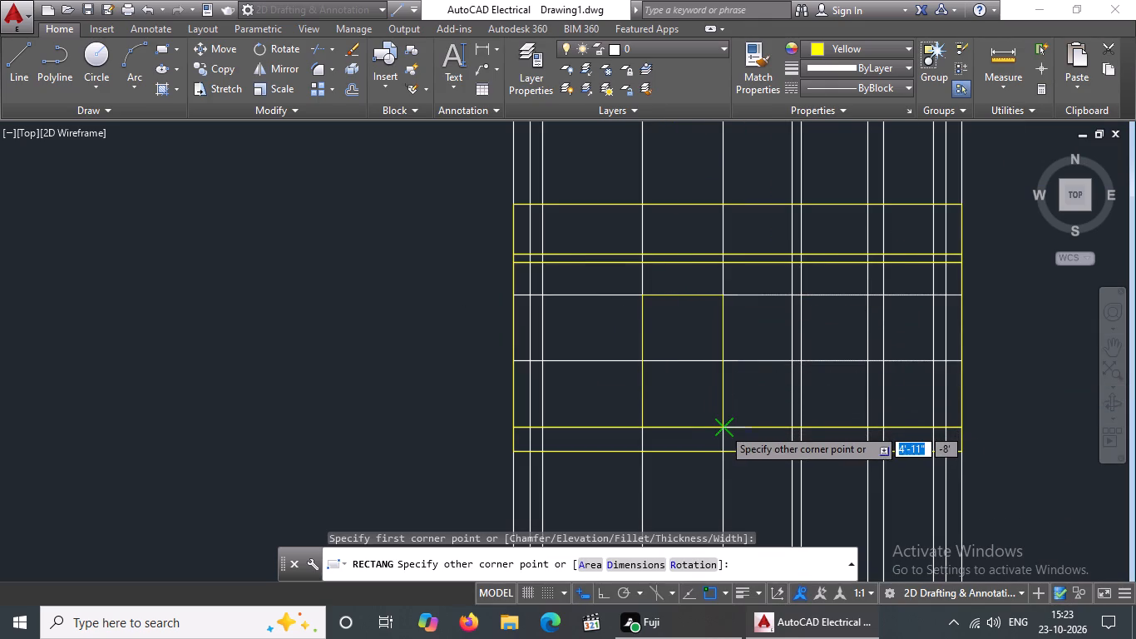
pyautogui.click(723, 428)
pyautogui.scroll(-2, 778, 419)
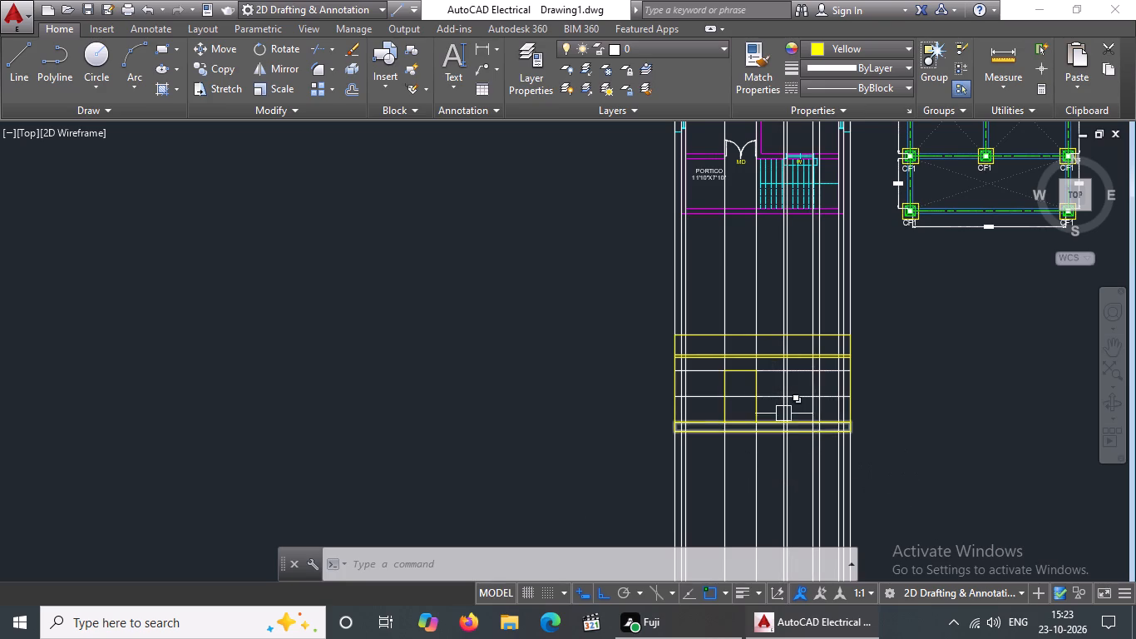
pyautogui.scroll(-2, 783, 414)
pyautogui.moveTo(747, 429); pyautogui.dragTo(766, 388, button='middle')
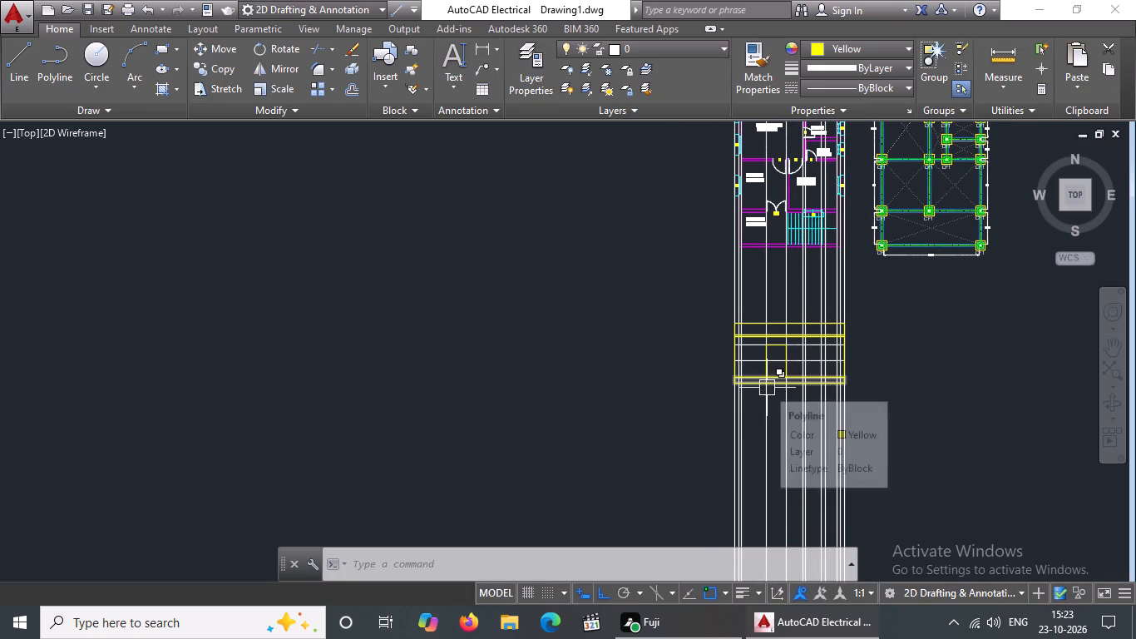
# Draw a yellow 4' by 4' rectangle for the window, between its projection lines and the door-head and mid-wall level lines.
pyautogui.scroll(2, 767, 363)
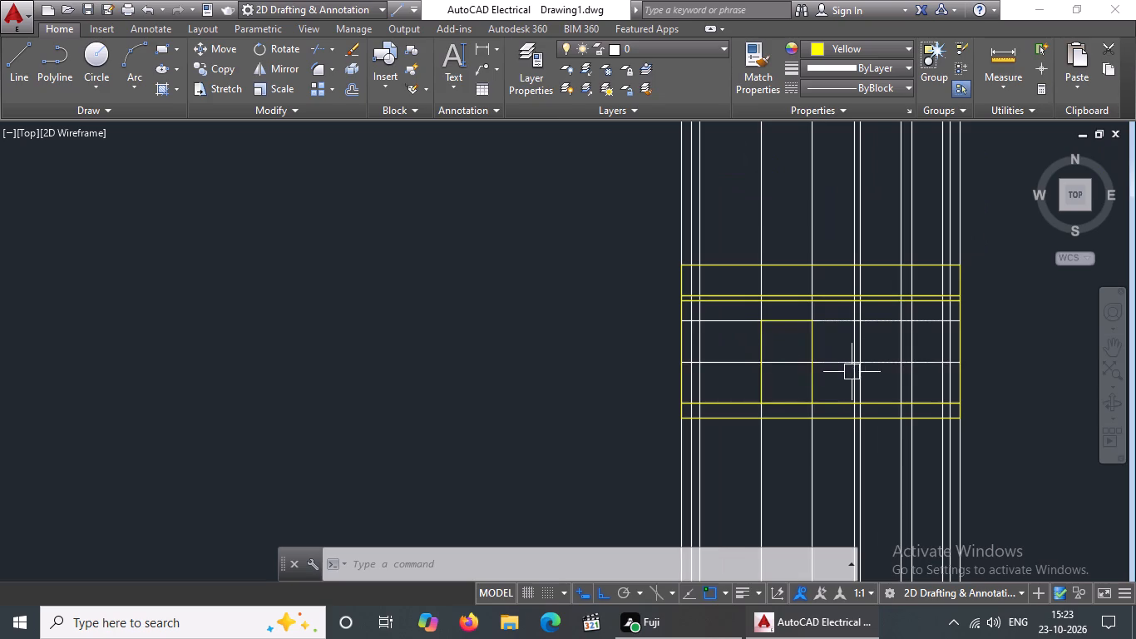
pyautogui.moveTo(872, 364); pyautogui.dragTo(814, 373, button='middle')
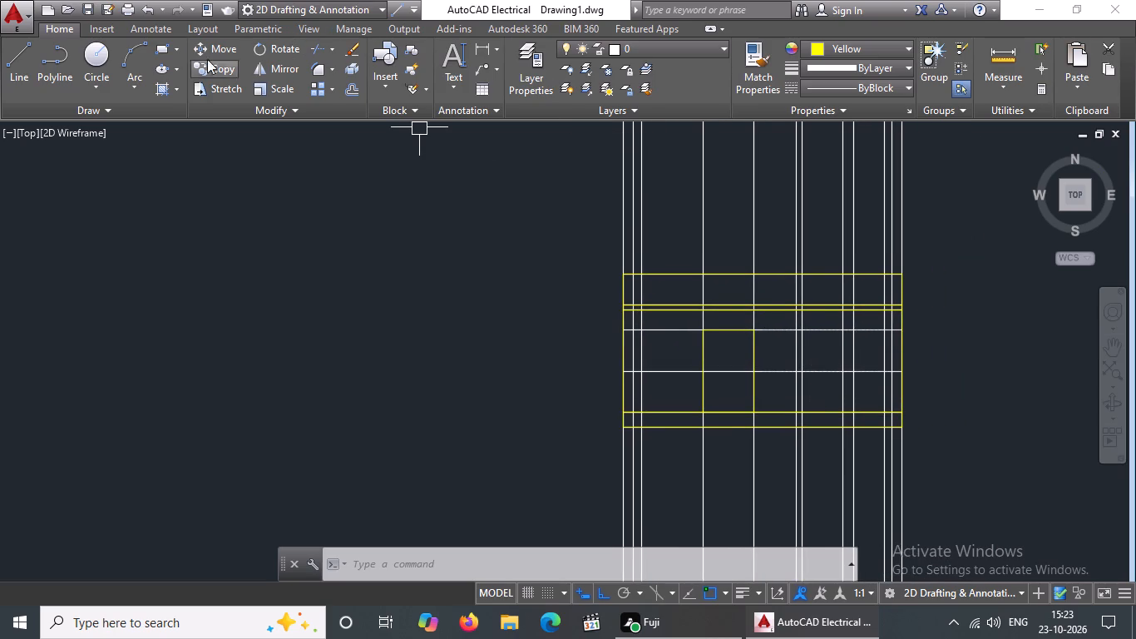
pyautogui.click(157, 44)
pyautogui.scroll(-2, 758, 378)
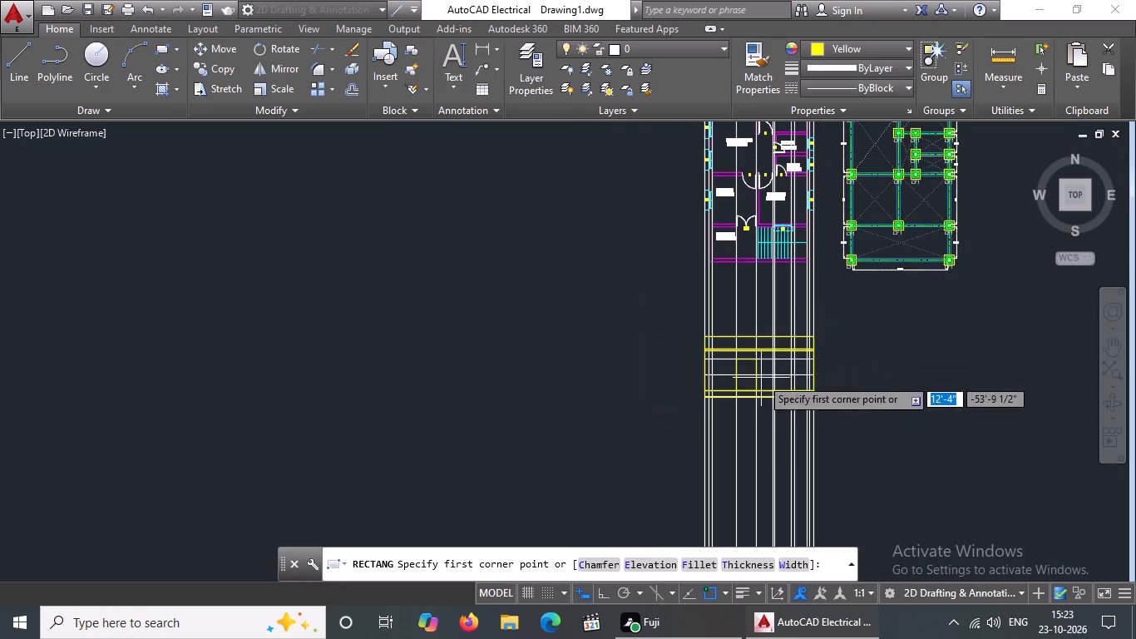
pyautogui.scroll(3, 789, 359)
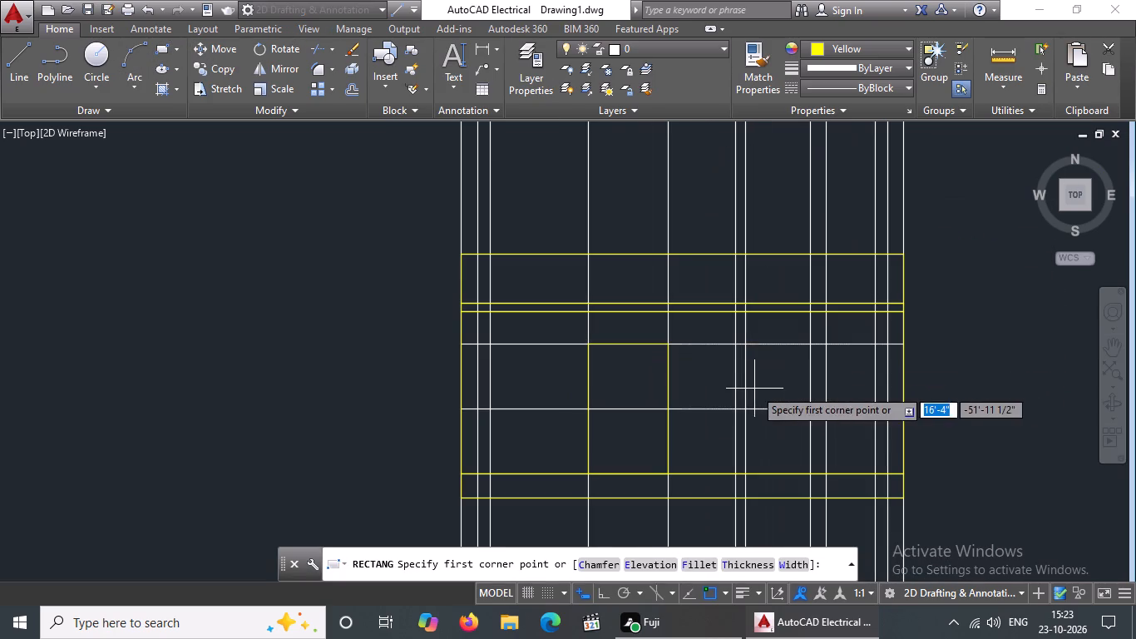
pyautogui.click(746, 344)
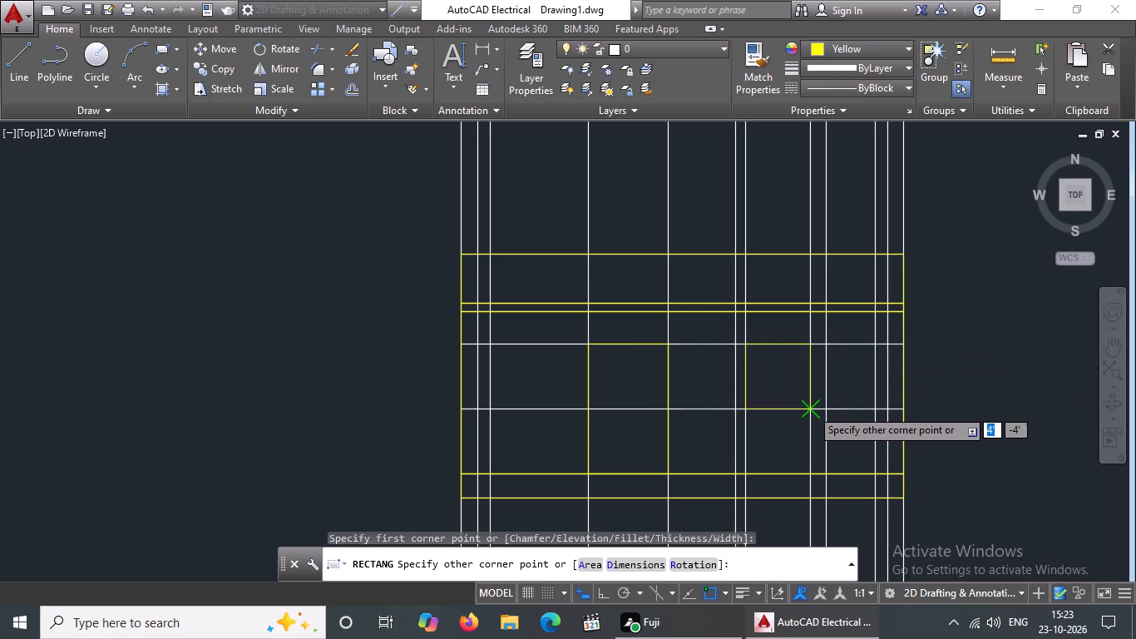
pyautogui.click(811, 409)
# Erase the three vertical projection lines at the elevation's west end and the two projected from the main door.
pyautogui.scroll(-1, 813, 408)
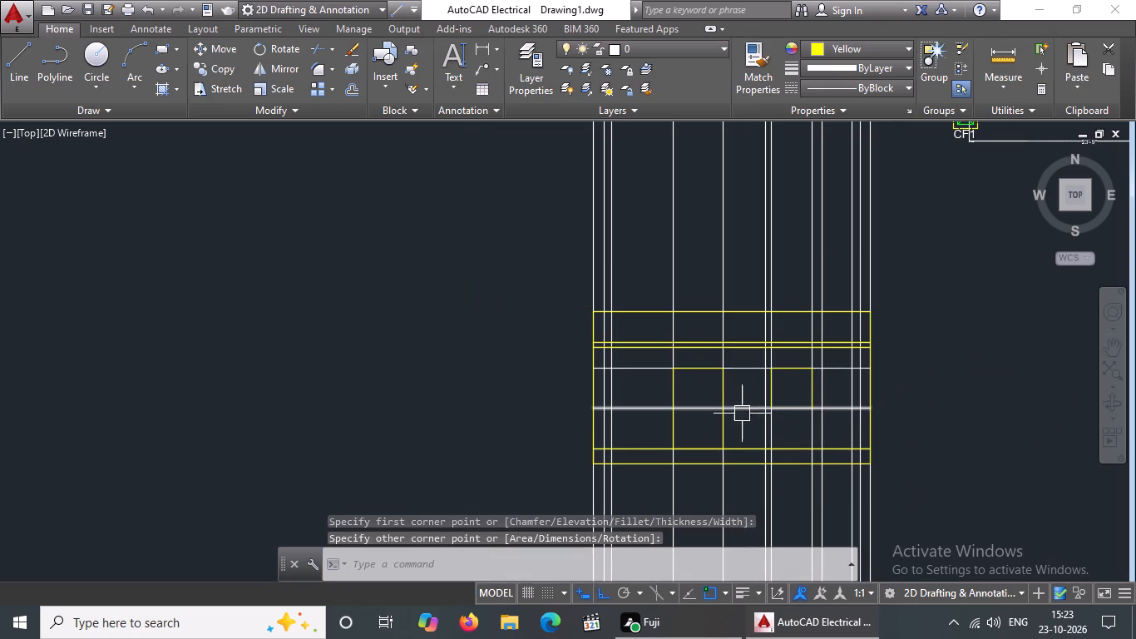
pyautogui.moveTo(741, 413); pyautogui.dragTo(757, 473, button='middle')
pyautogui.scroll(-3, 757, 428)
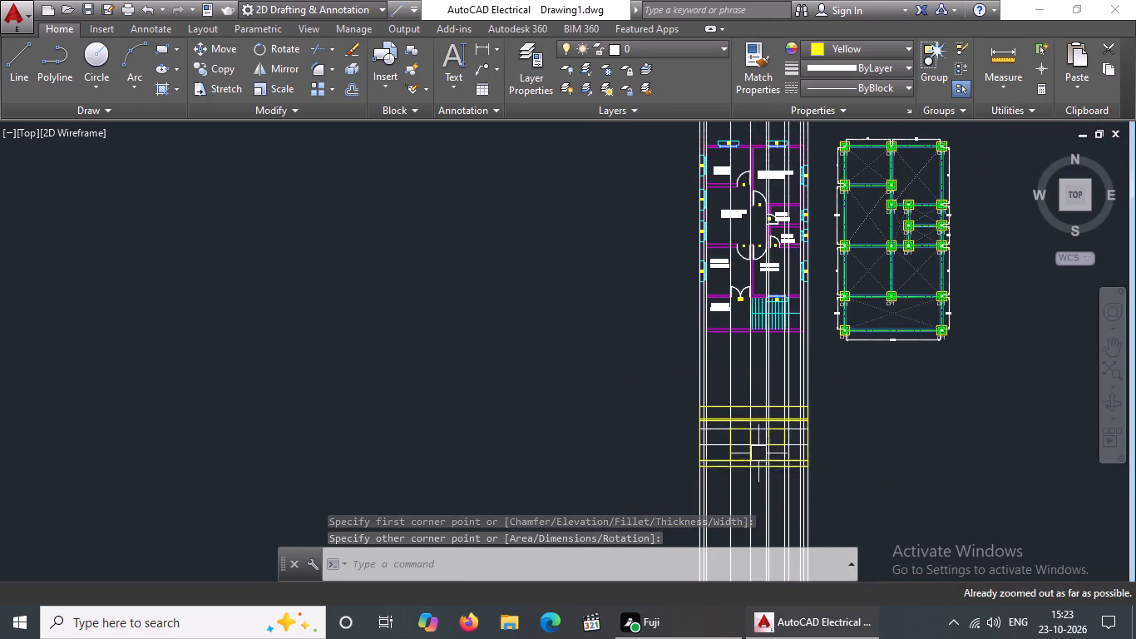
pyautogui.scroll(2, 758, 453)
pyautogui.scroll(-2, 763, 387)
pyautogui.scroll(3, 784, 300)
pyautogui.scroll(-5, 443, 334)
pyautogui.moveTo(491, 423); pyautogui.dragTo(610, 343, button='middle')
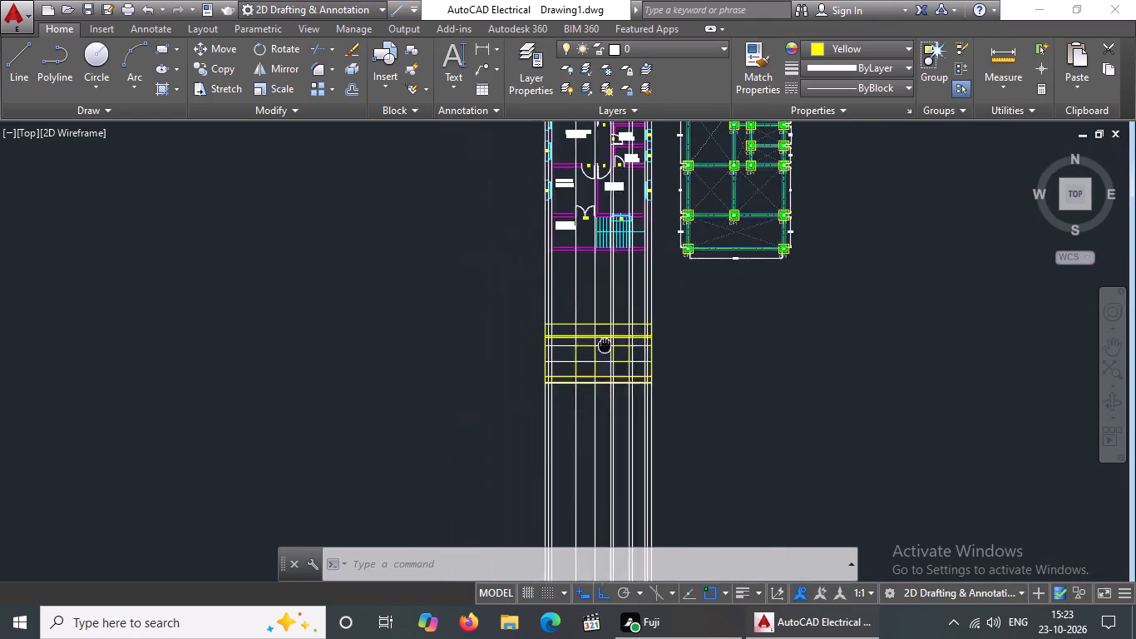
pyautogui.moveTo(610, 343); pyautogui.dragTo(623, 334, button='middle')
pyautogui.scroll(3, 612, 369)
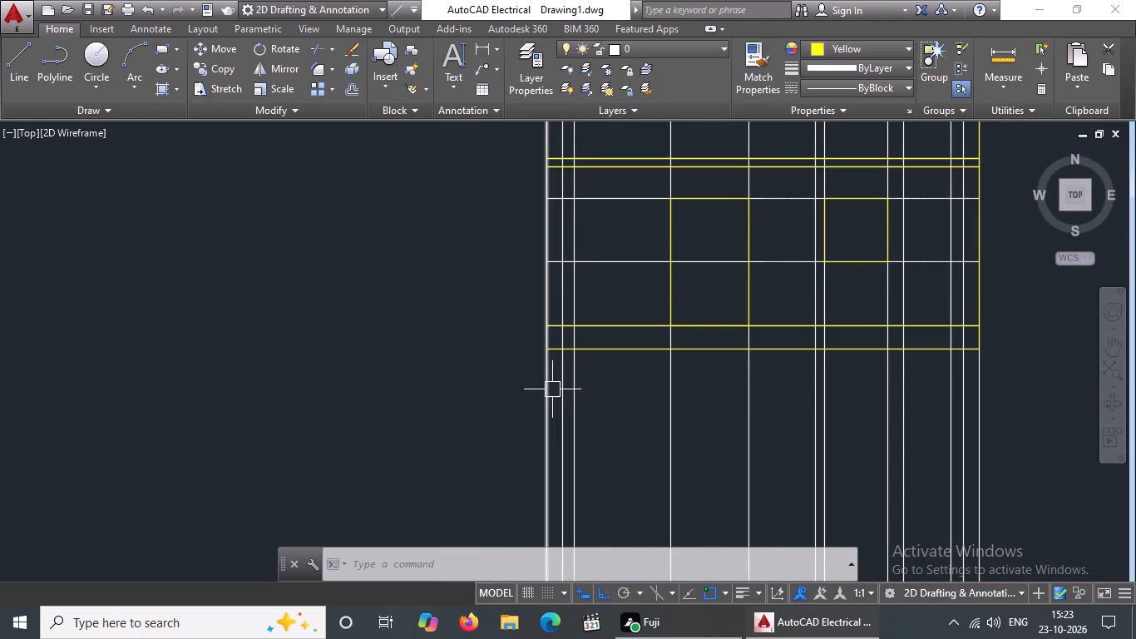
pyautogui.scroll(-2, 656, 365)
pyautogui.scroll(-1, 635, 235)
pyautogui.moveTo(643, 292); pyautogui.dragTo(641, 422, button='middle')
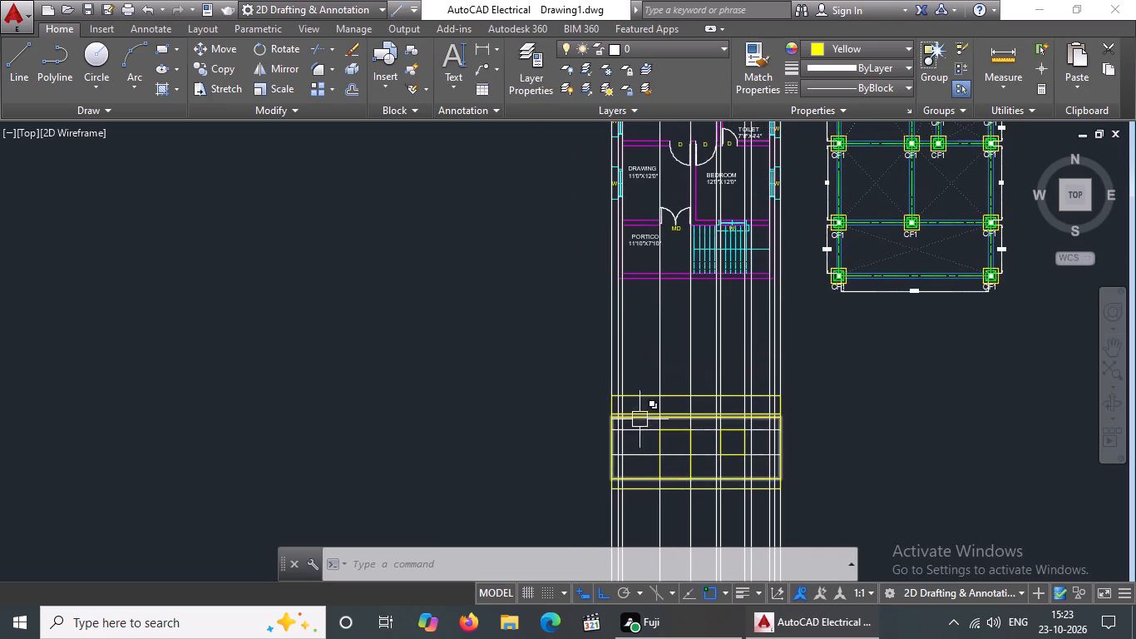
pyautogui.scroll(2, 602, 296)
pyautogui.click(622, 310)
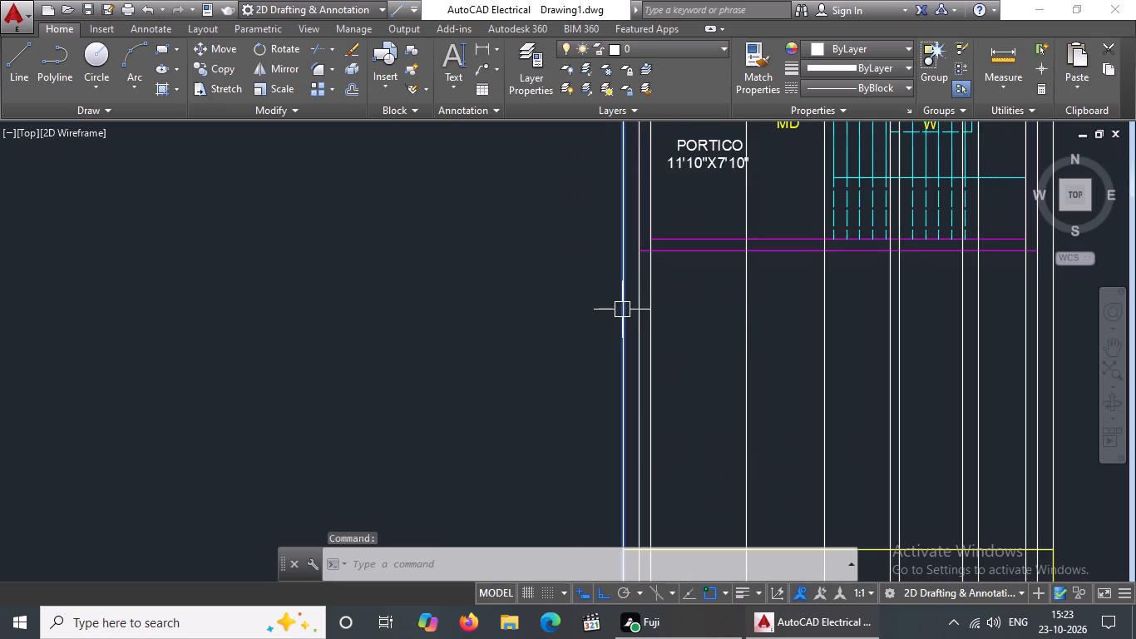
pyautogui.press('Delete')
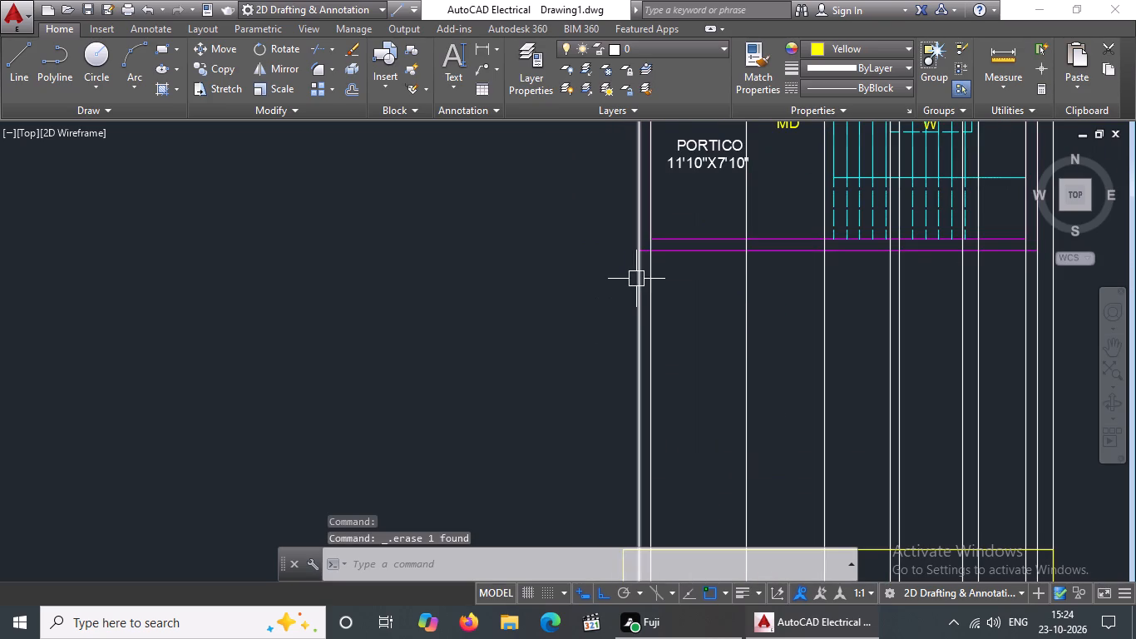
pyautogui.click(637, 278)
pyautogui.press('Delete')
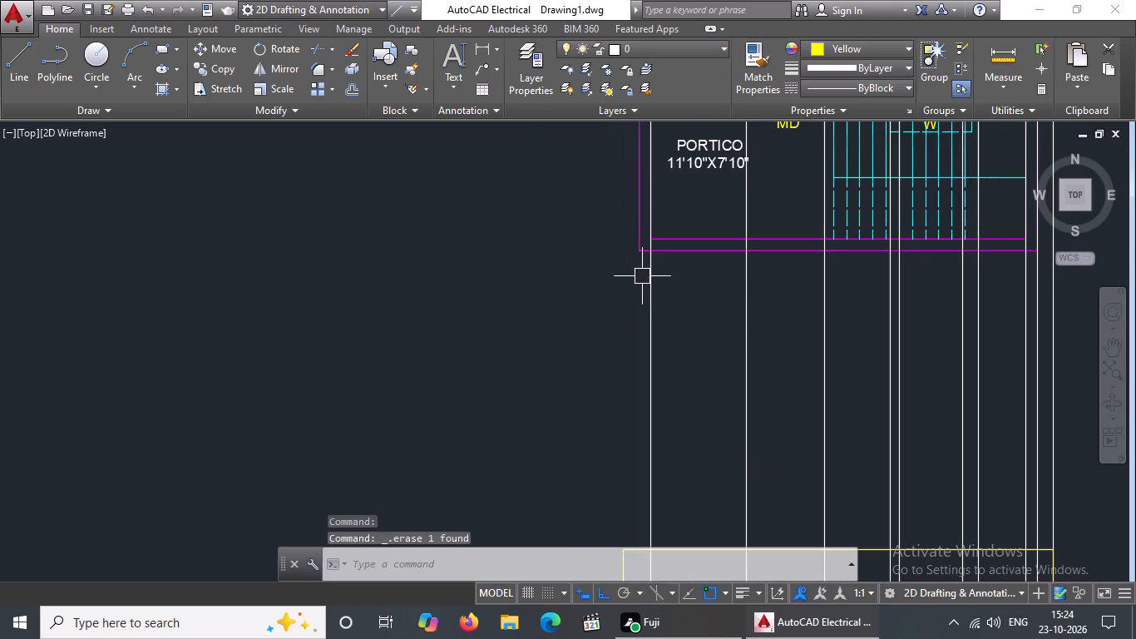
pyautogui.click(646, 302)
pyautogui.press('Delete')
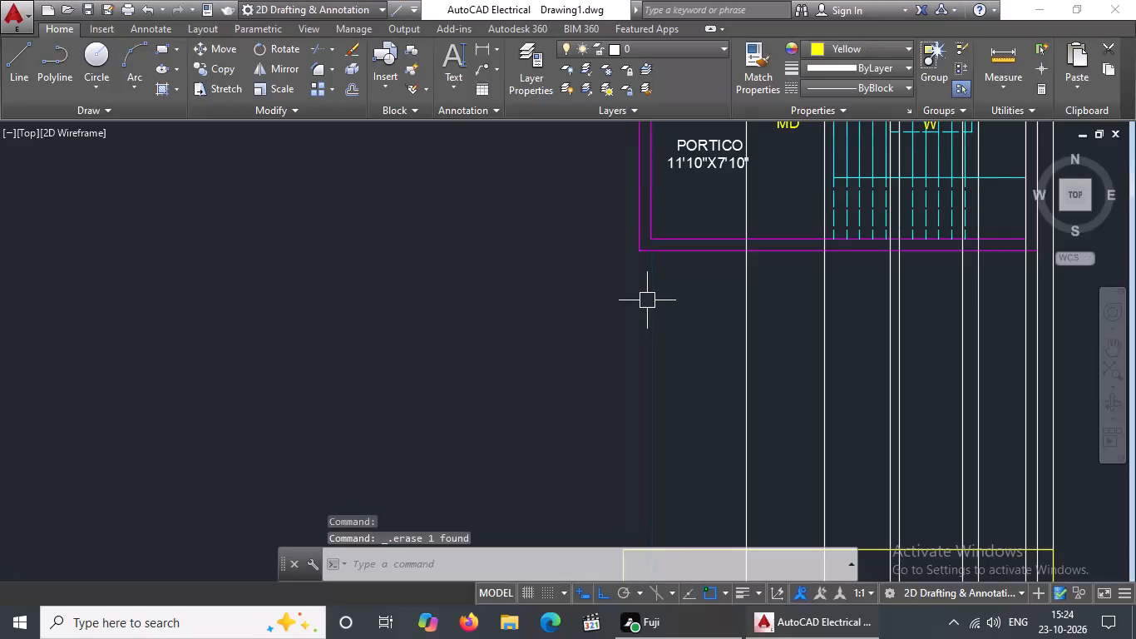
pyautogui.click(745, 370)
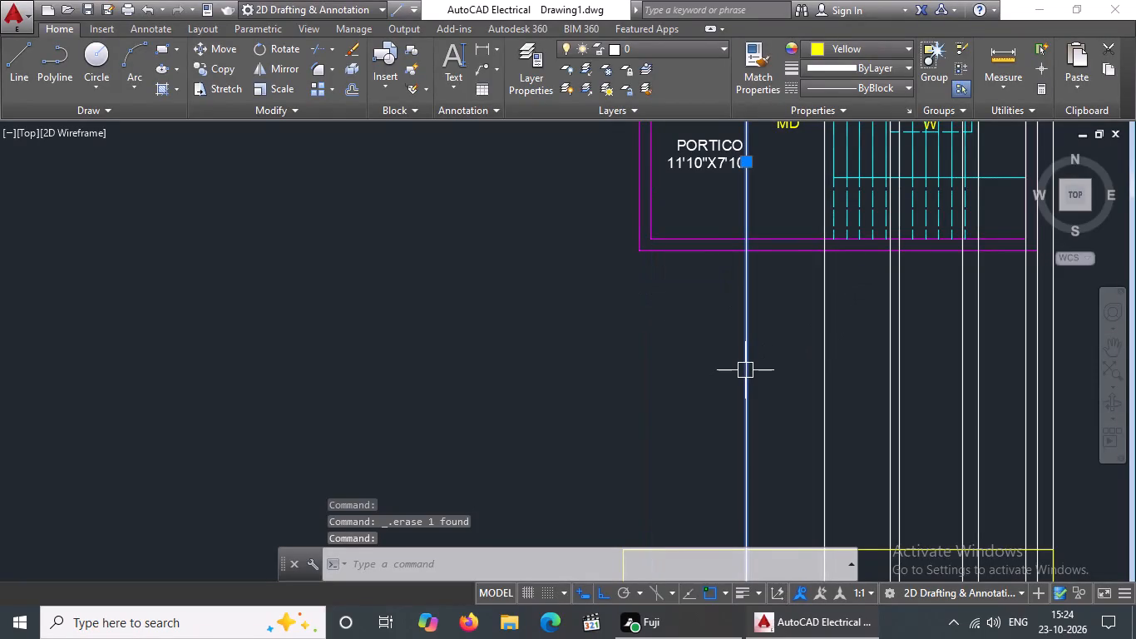
pyautogui.press('Delete')
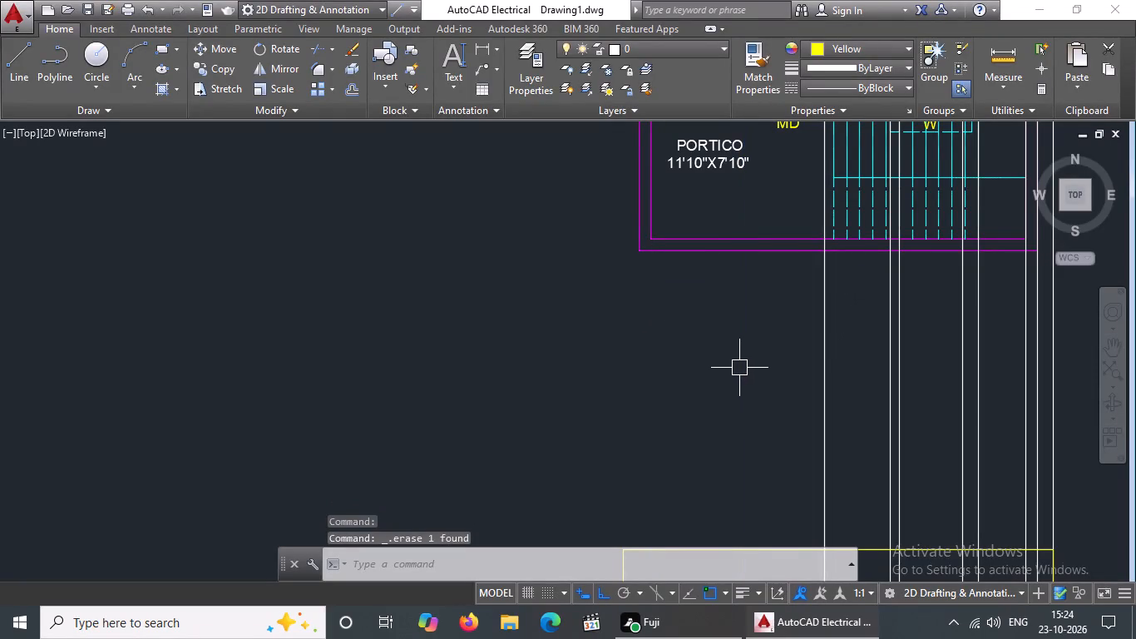
pyautogui.scroll(-4, 793, 347)
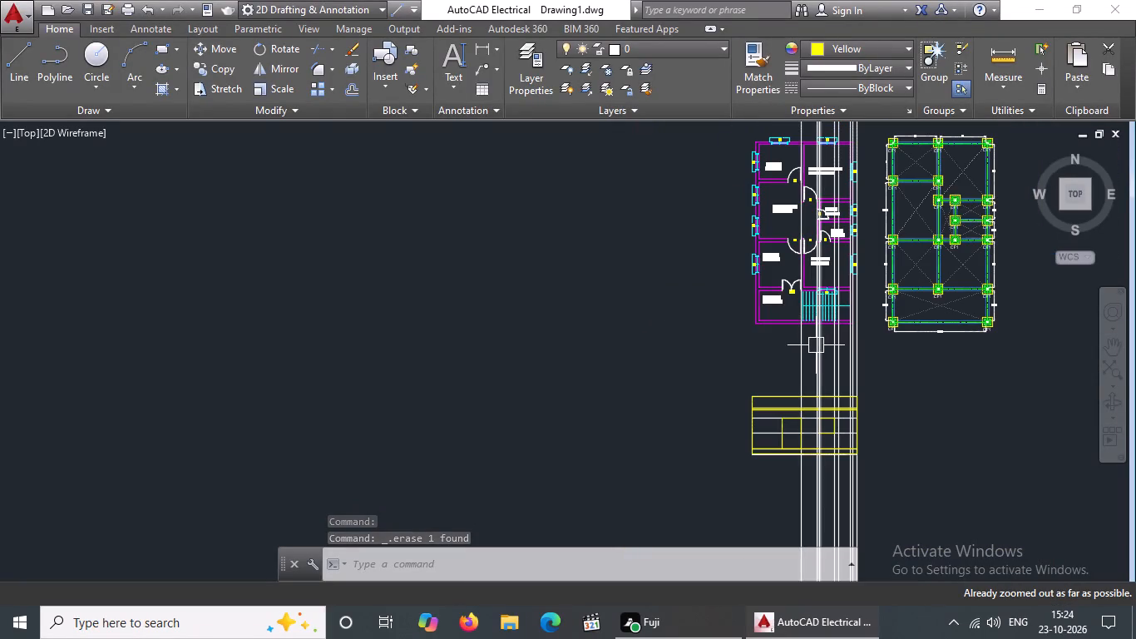
pyautogui.click(804, 360)
pyautogui.press('Delete')
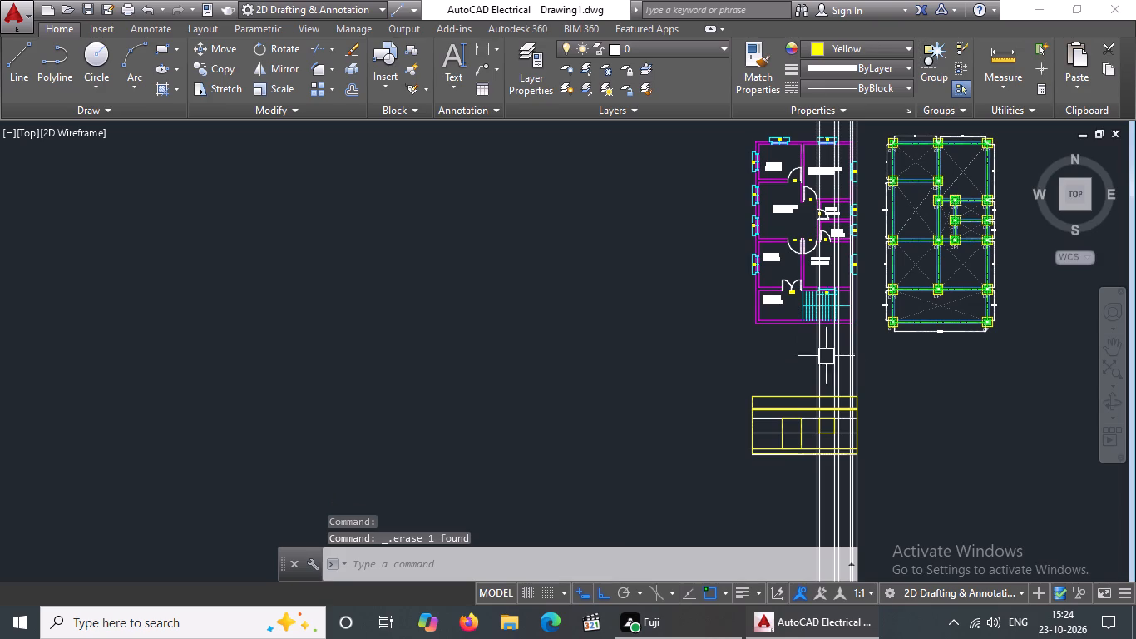
# Erase the four vertical projection lines running through the staircase and window area of the plan.
pyautogui.scroll(3, 840, 358)
pyautogui.click(738, 371)
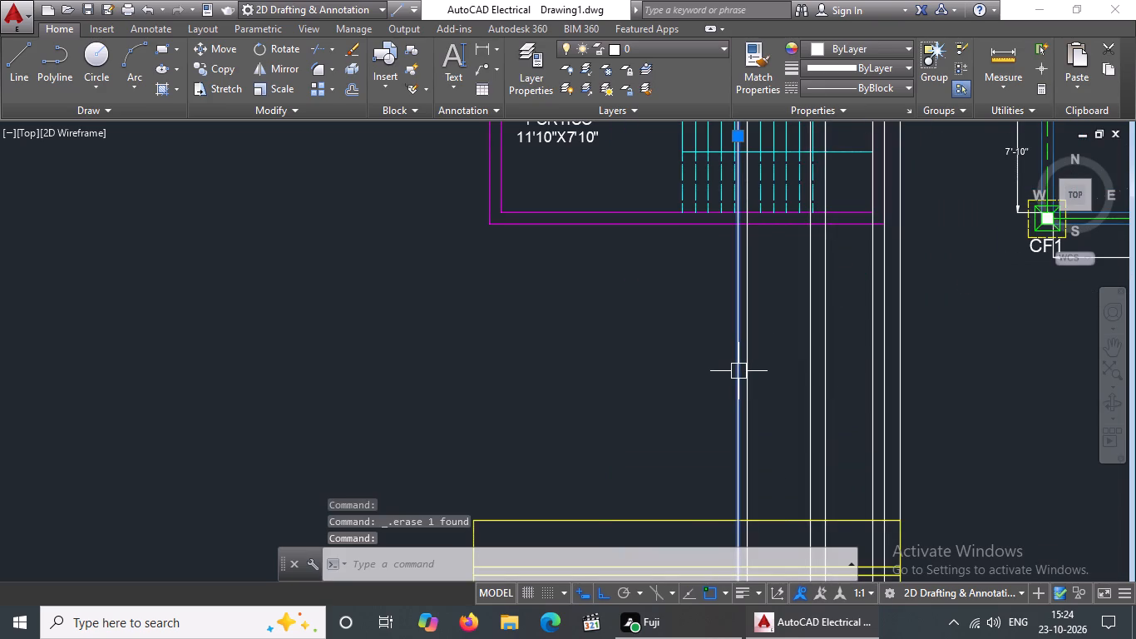
pyautogui.press('Delete')
pyautogui.click(752, 364)
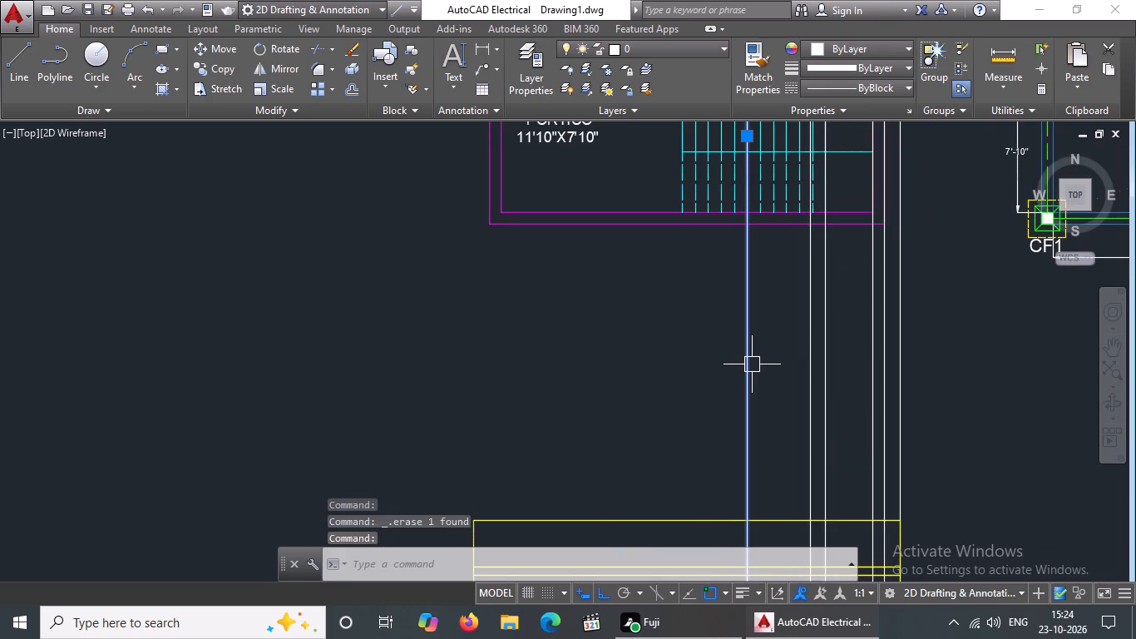
pyautogui.press('Delete')
pyautogui.click(814, 354)
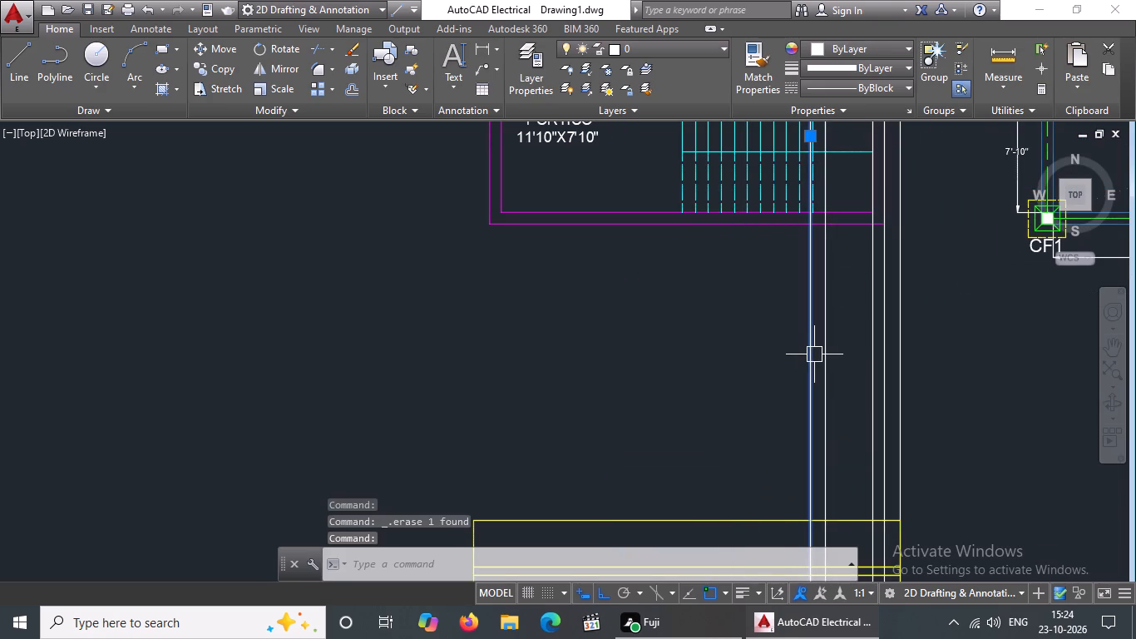
pyautogui.press('Delete')
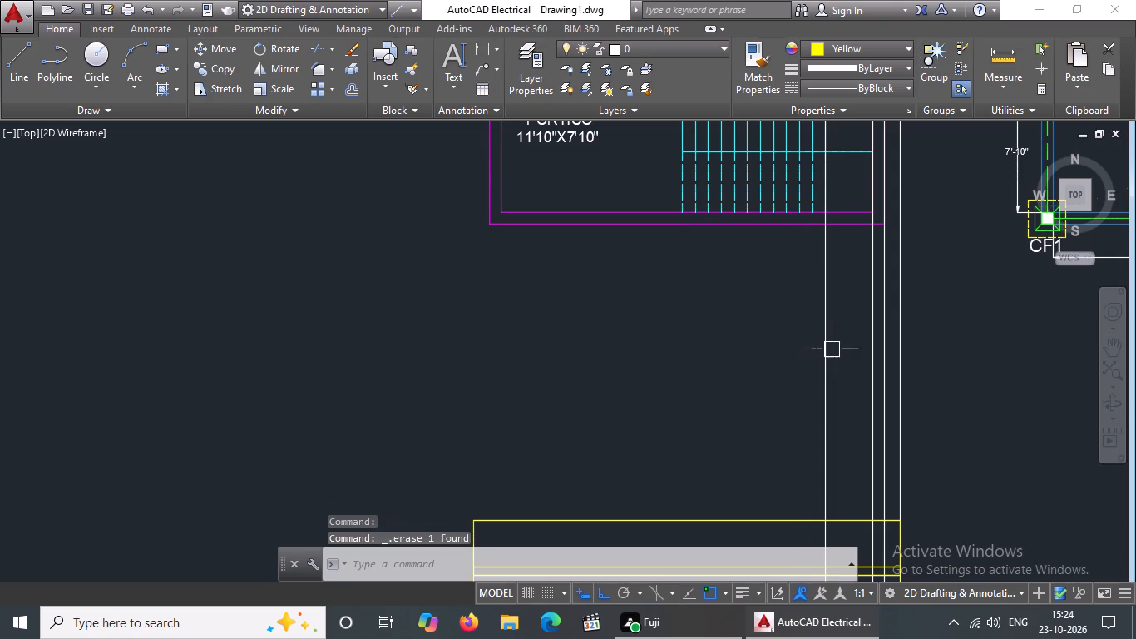
pyautogui.click(826, 349)
pyautogui.press('Delete')
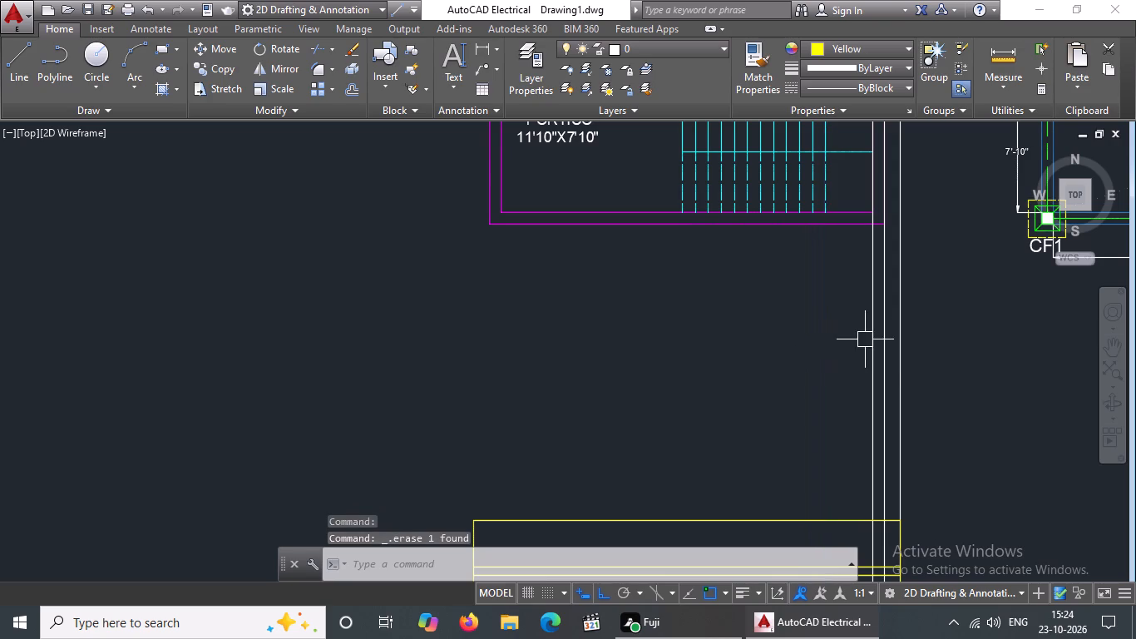
# Erase the three remaining vertical projection lines at the elevation's east end.
pyautogui.click(875, 360)
pyautogui.press('Delete')
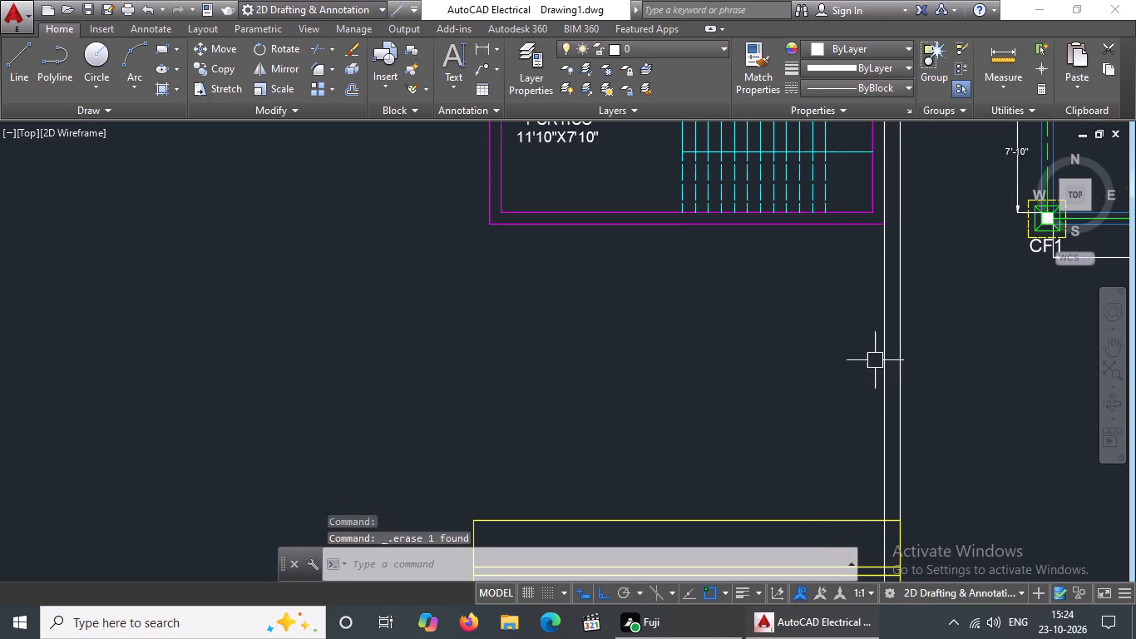
pyautogui.click(889, 354)
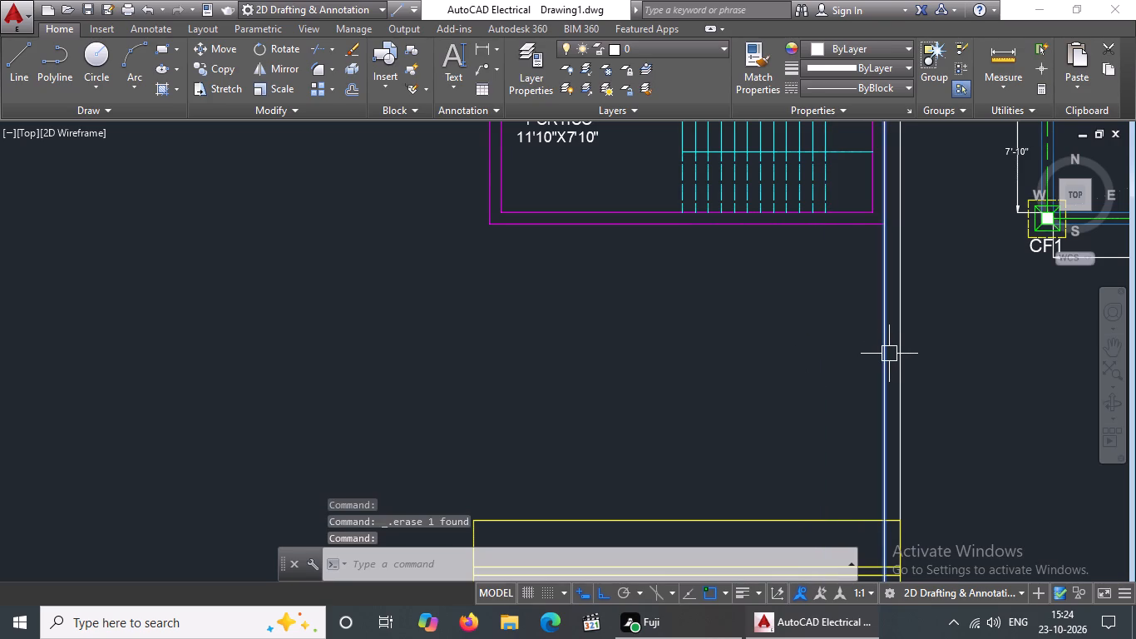
pyautogui.press('Delete')
pyautogui.click(904, 348)
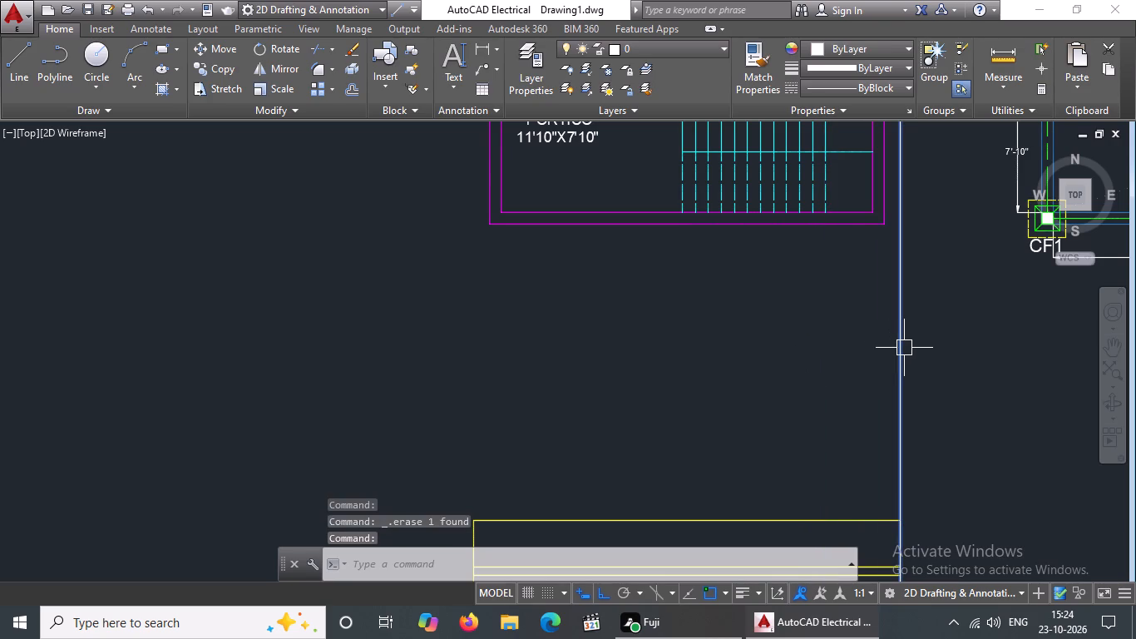
pyautogui.press('Delete')
# Erase the two white horizontal level lines crossing the wall at window sill and door-head height.
pyautogui.scroll(-4, 906, 349)
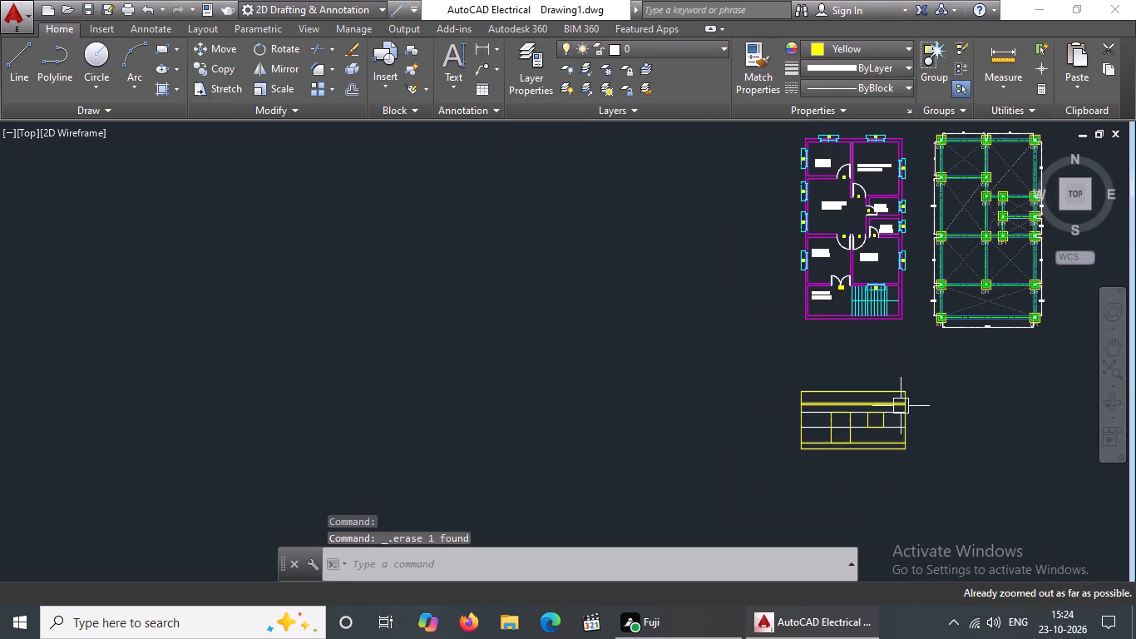
pyautogui.scroll(2, 853, 437)
pyautogui.scroll(2, 748, 412)
pyautogui.click(746, 427)
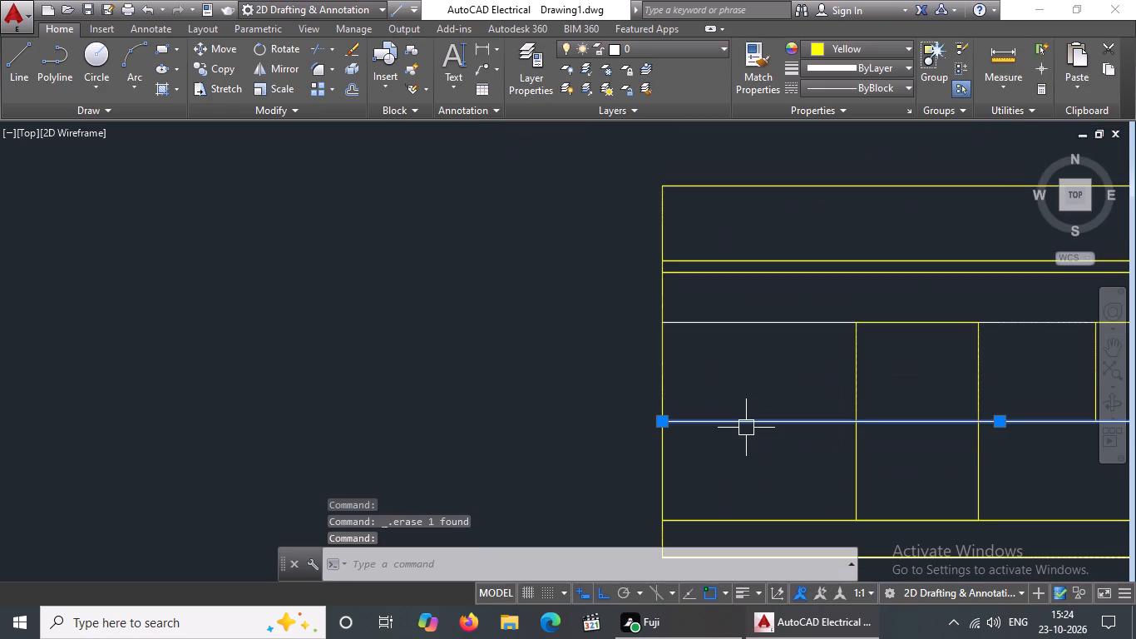
pyautogui.press('Delete')
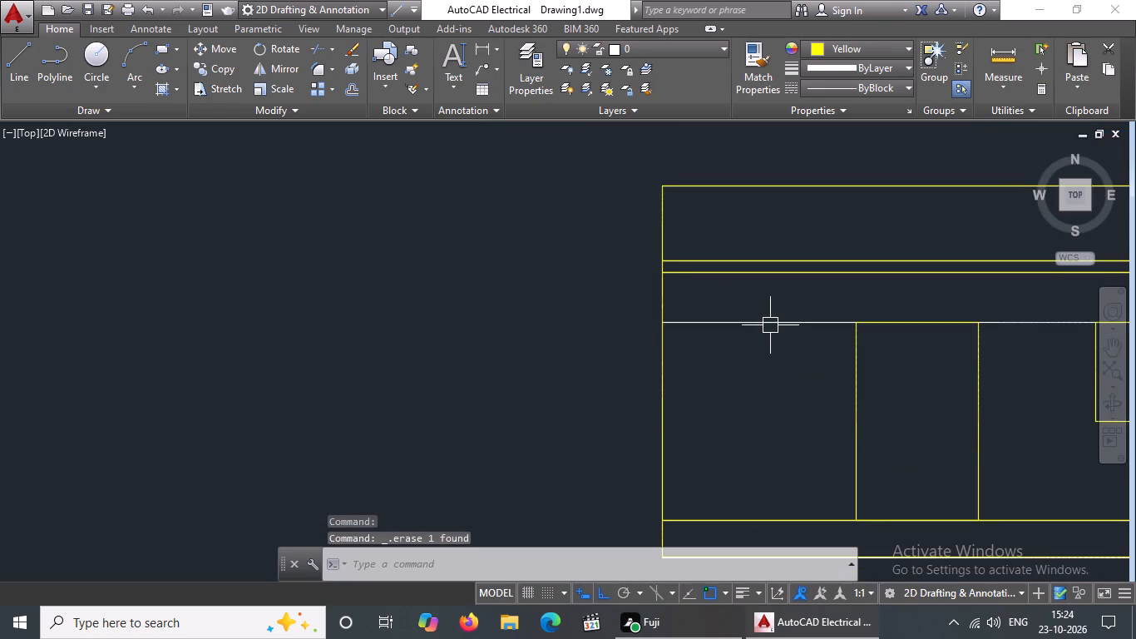
pyautogui.click(770, 322)
pyautogui.press('Delete')
# Move the whole yellow elevation straight up about 13'-3" so it sits just below the floor plan.
pyautogui.scroll(-5, 778, 312)
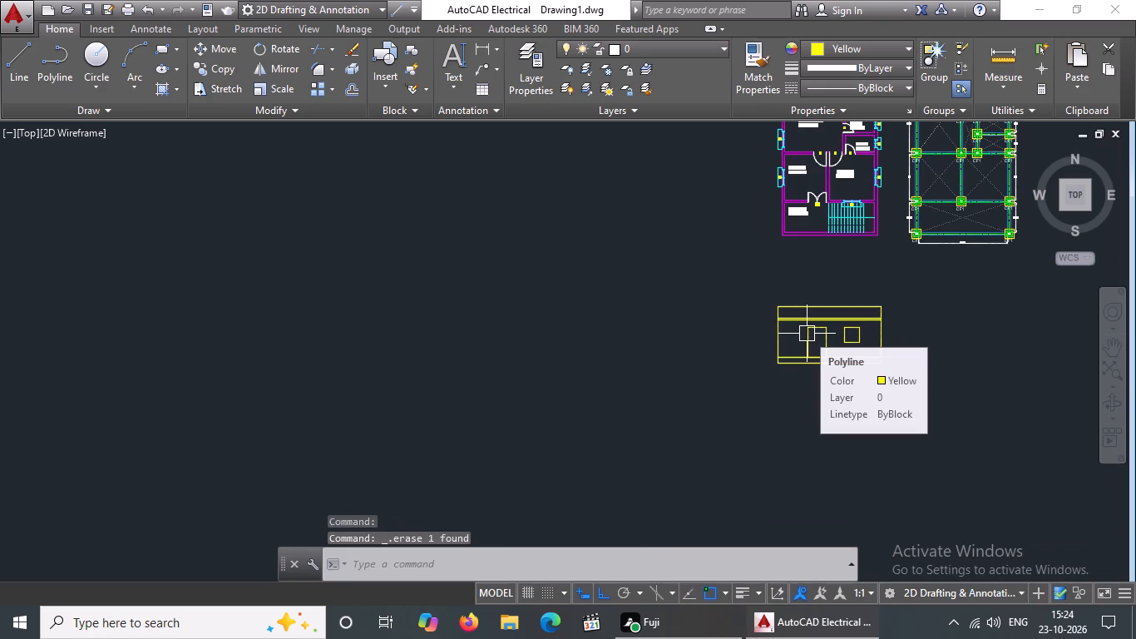
pyautogui.scroll(2, 837, 329)
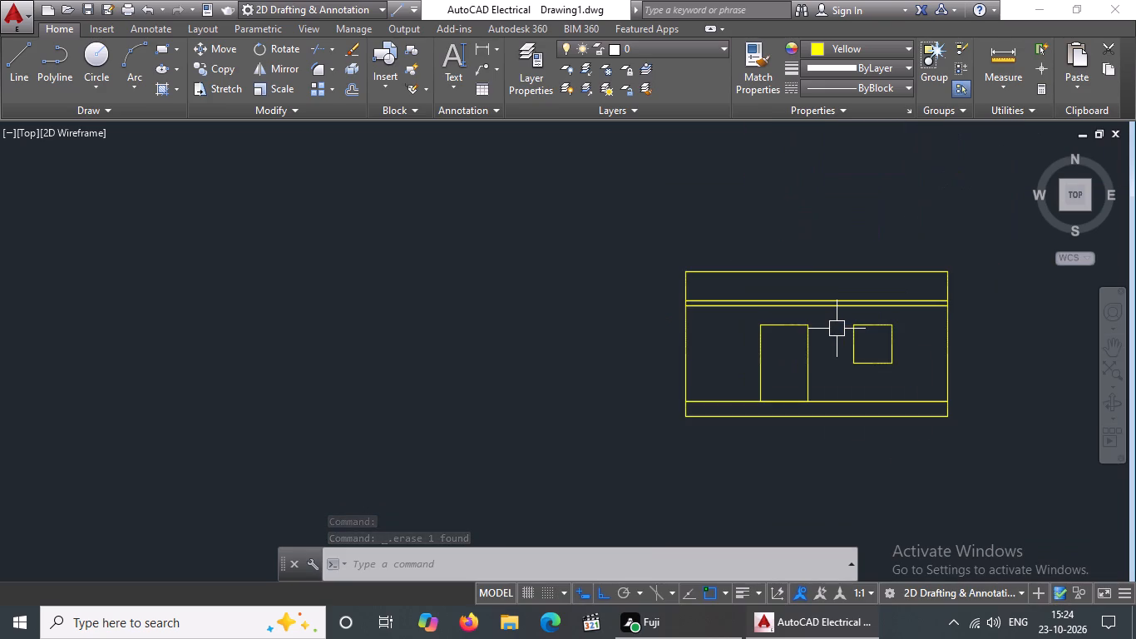
pyautogui.scroll(1, 837, 329)
pyautogui.scroll(-4, 842, 324)
pyautogui.moveTo(861, 334); pyautogui.dragTo(785, 404, button='middle')
pyautogui.moveTo(683, 349); pyautogui.dragTo(761, 395)
pyautogui.click(849, 444)
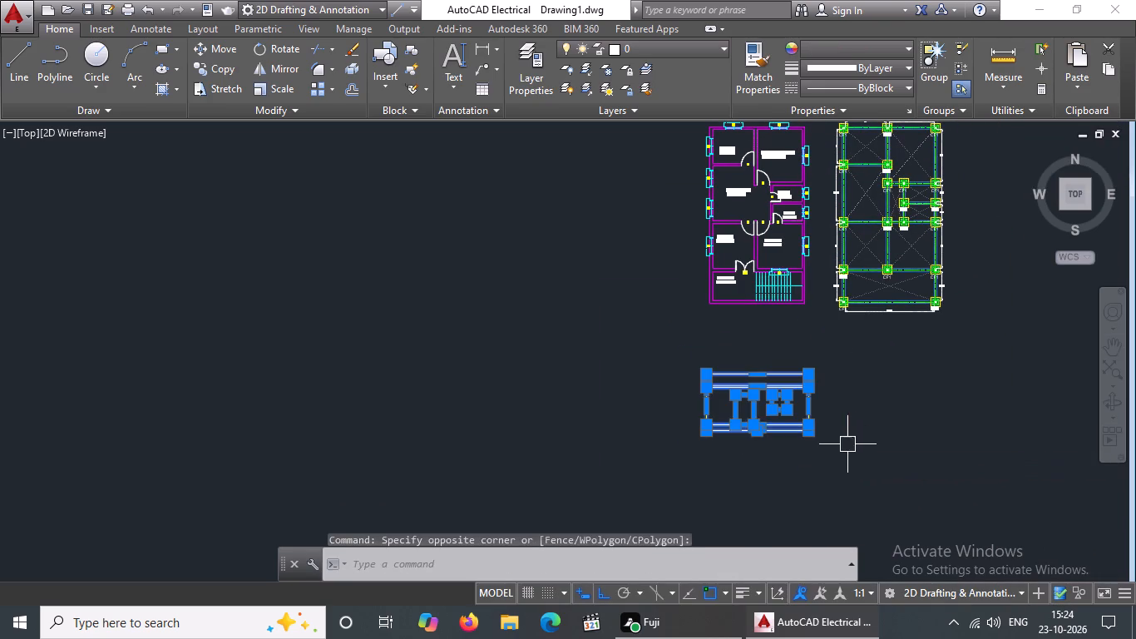
pyautogui.click(220, 49)
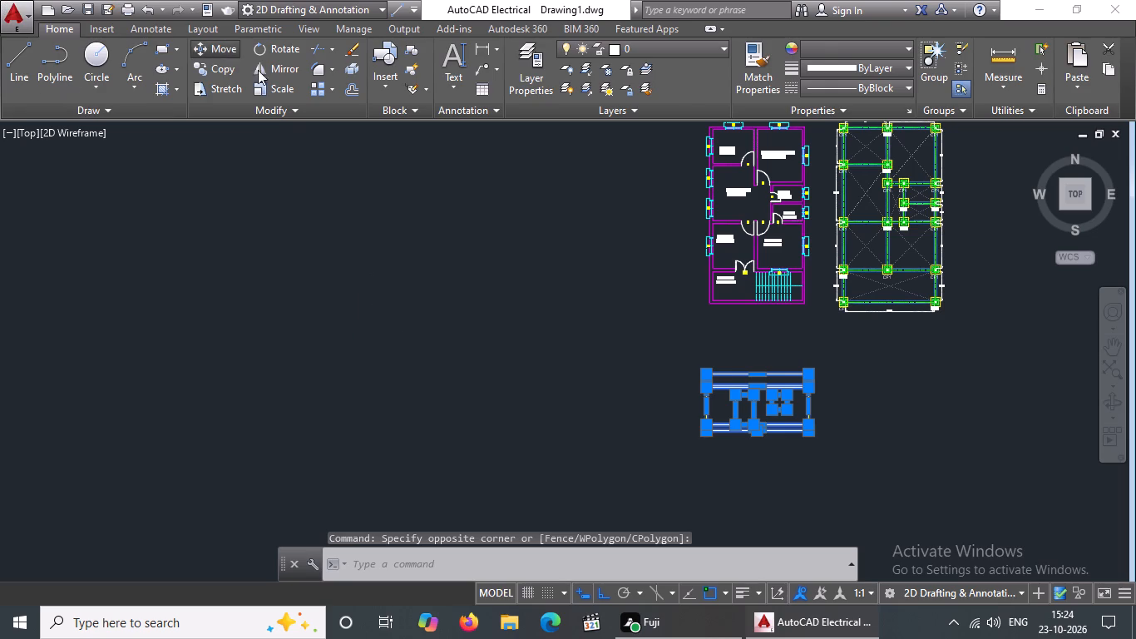
pyautogui.click(763, 398)
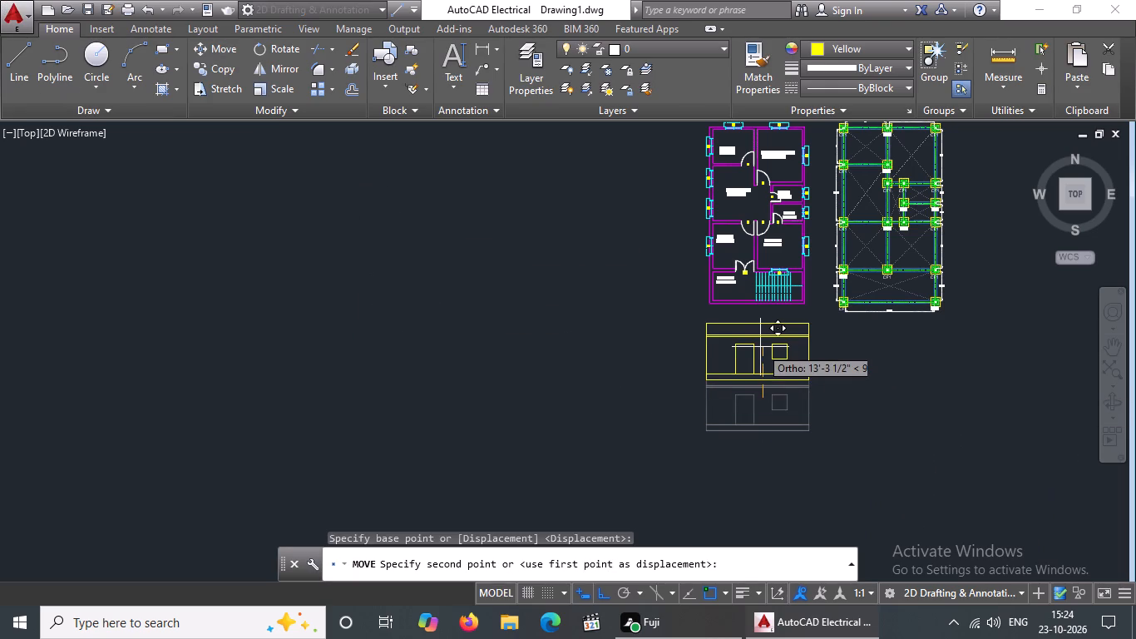
pyautogui.click(760, 347)
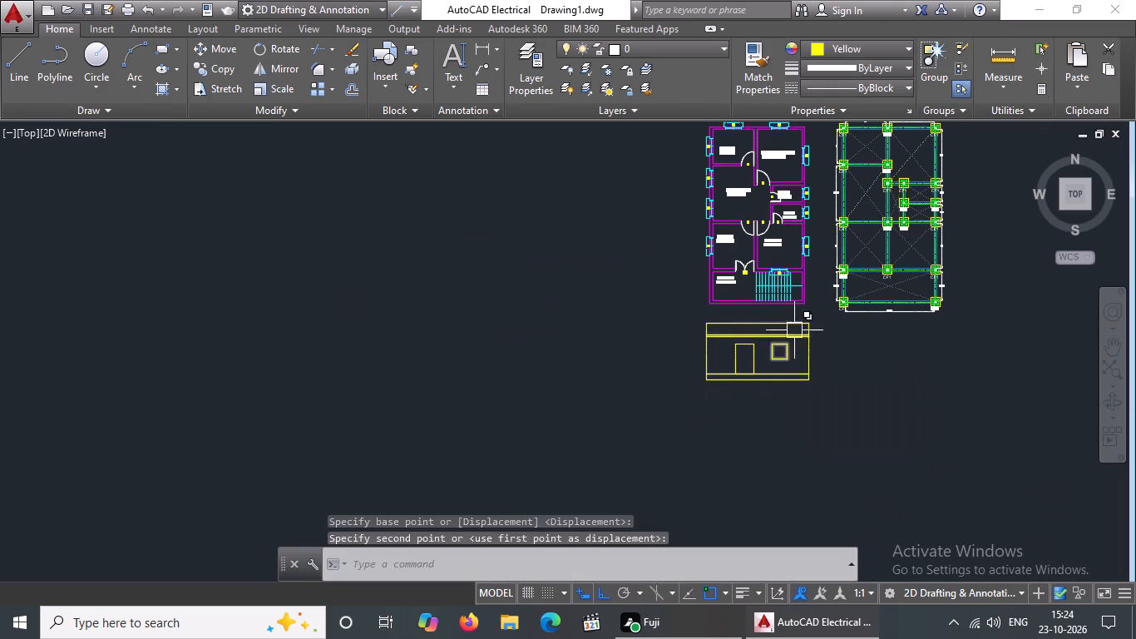
pyautogui.scroll(3, 783, 310)
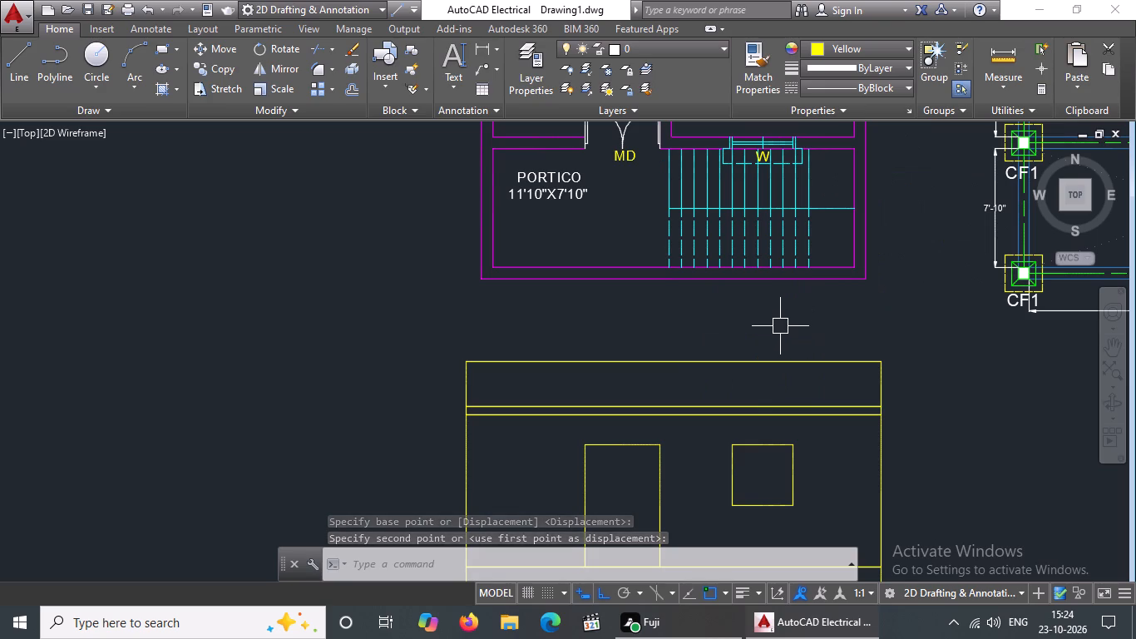
pyautogui.press('Escape')
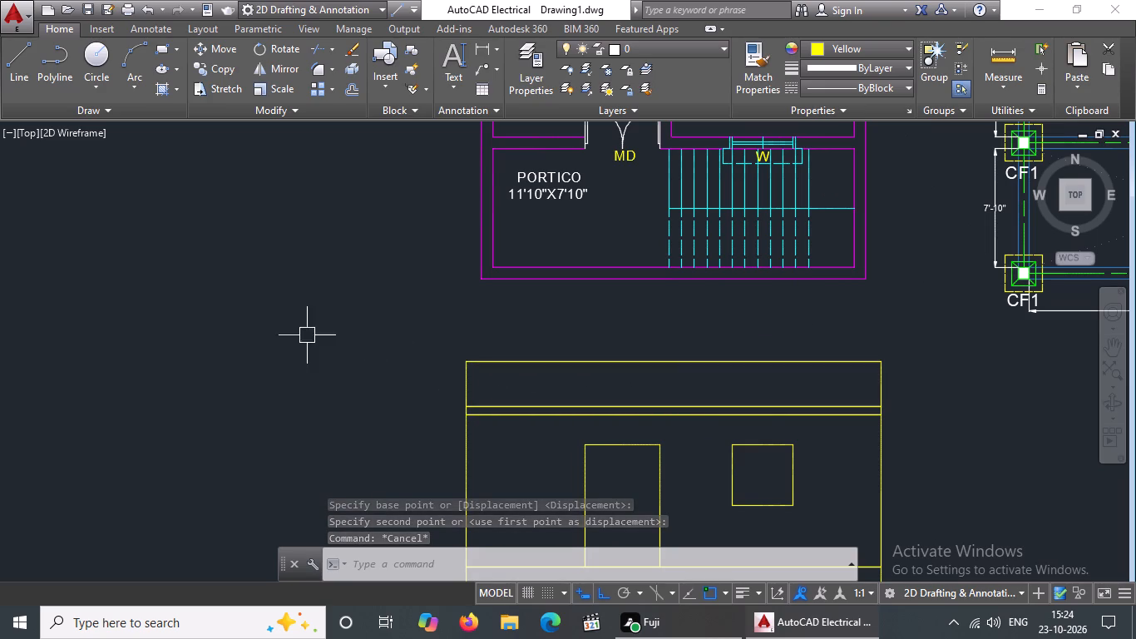
# Draw a 3'-0" vertical line down the elevation's top band, 9" in from its west end.
pyautogui.click(14, 61)
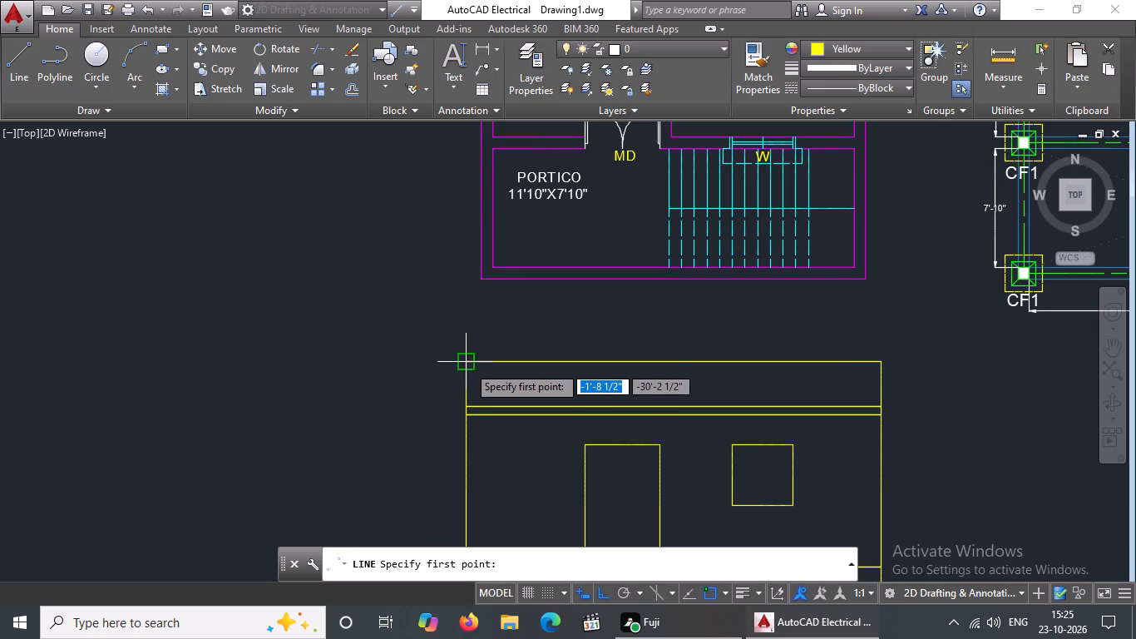
pyautogui.moveTo(467, 365); pyautogui.dragTo(502, 365)
pyautogui.write('0.9')
pyautogui.press('Return')
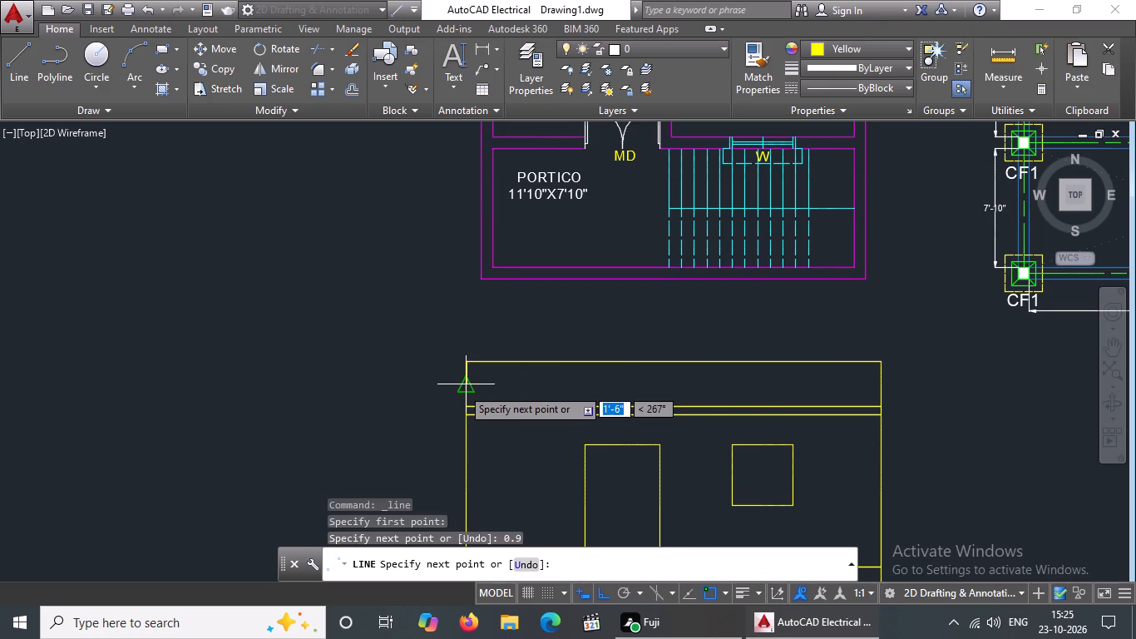
pyautogui.hotkey('ctrl', 'z')
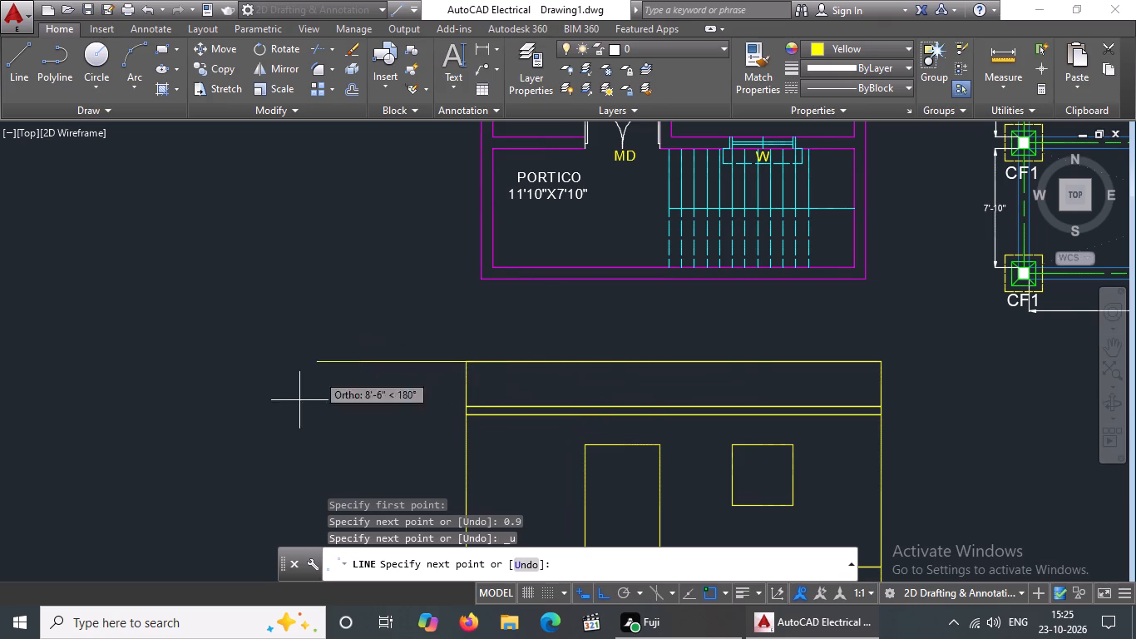
pyautogui.press('0')
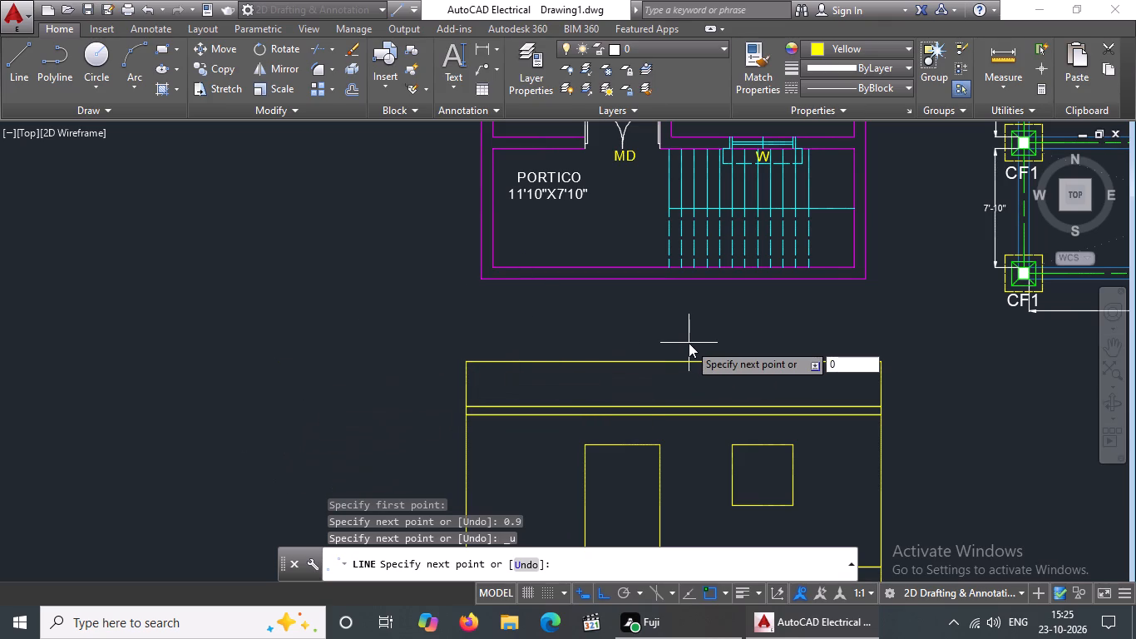
pyautogui.press('BackSpace')
pyautogui.press('BackSpace')
pyautogui.press('BackSpace')
pyautogui.press('BackSpace')
pyautogui.press('BackSpace')
pyautogui.write('9"')
pyautogui.press('Return')
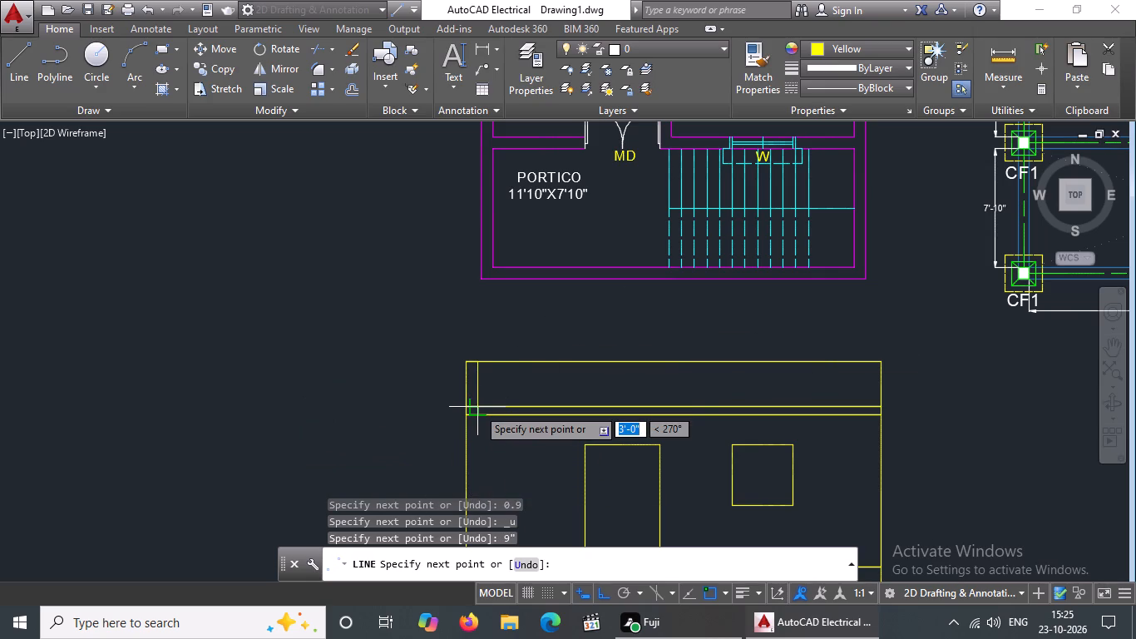
pyautogui.click(477, 408)
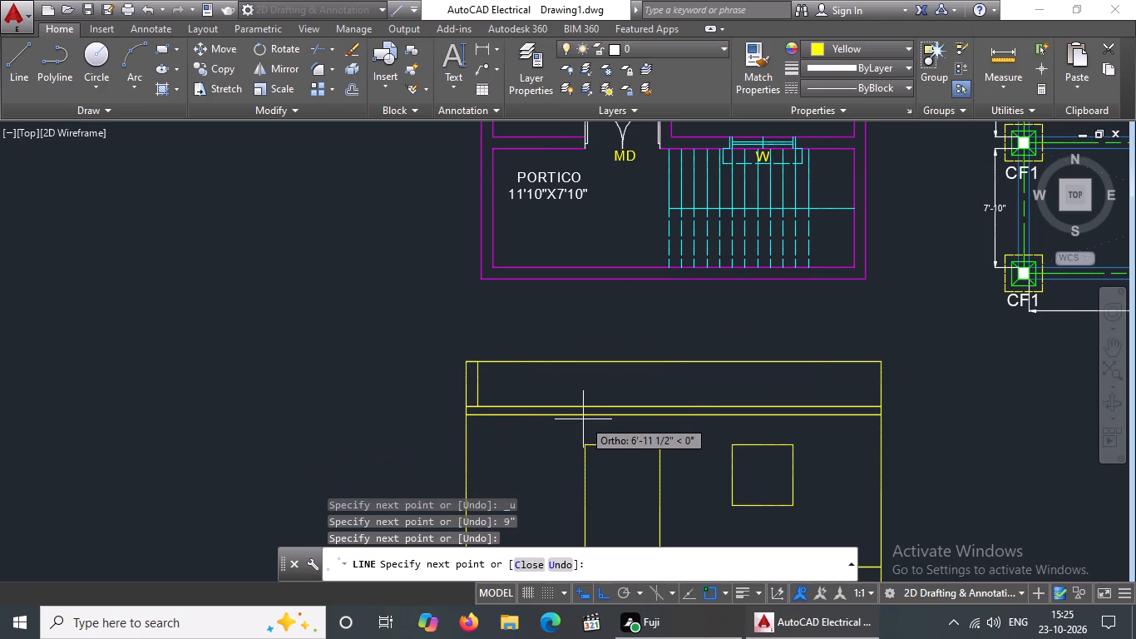
pyautogui.press('Escape')
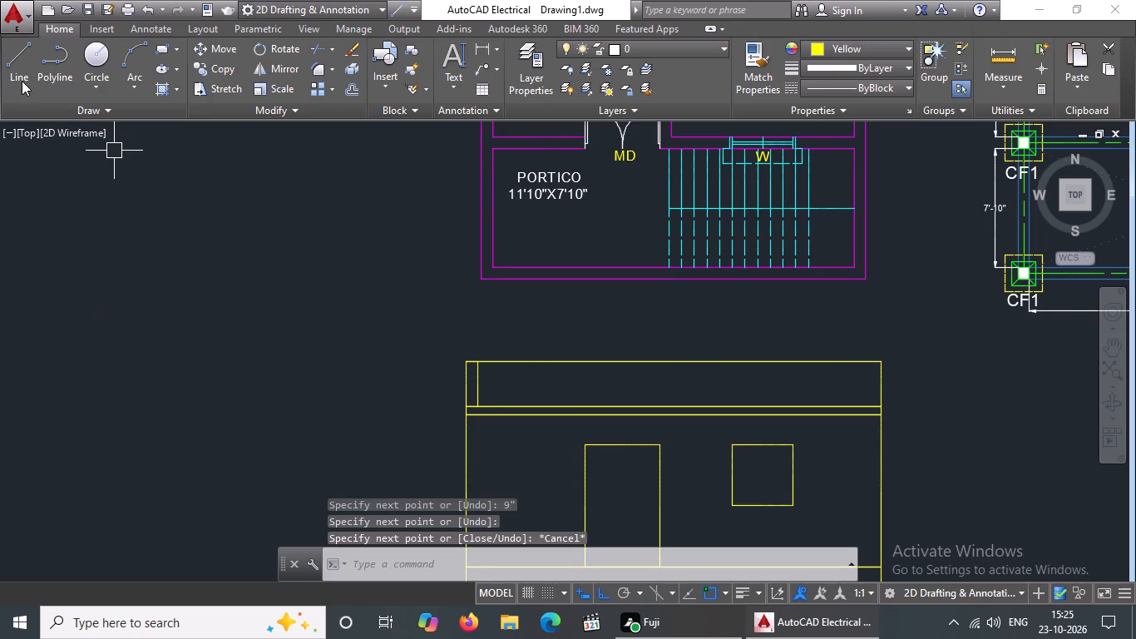
# Draw a matching 3'-0" vertical line down the top band, 9" in from the elevation's east end.
pyautogui.click(21, 71)
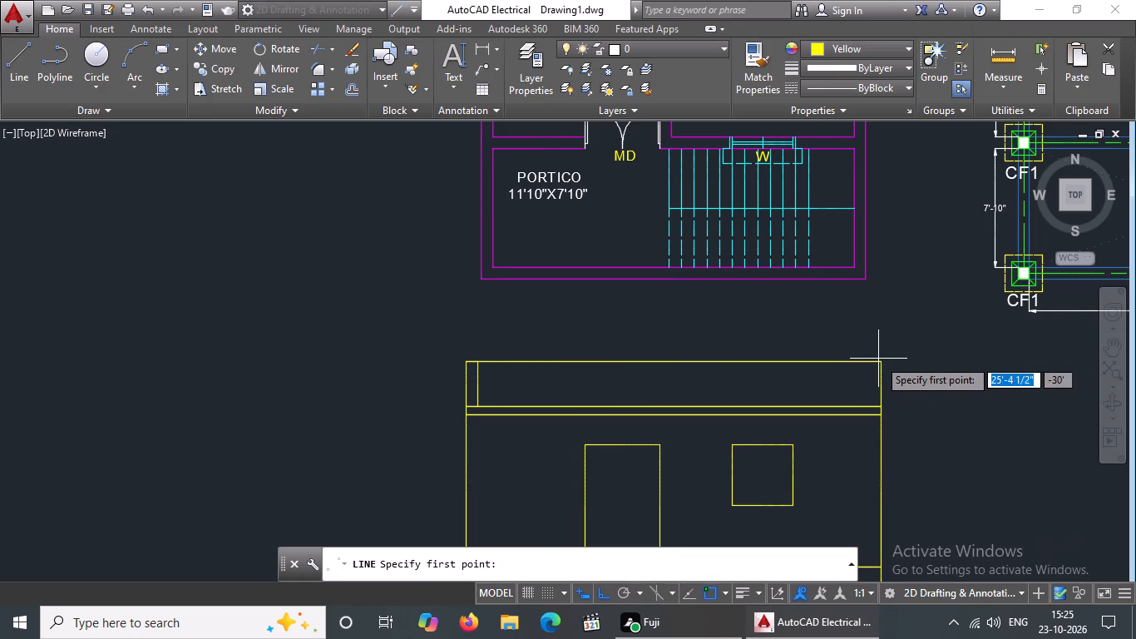
pyautogui.click(881, 360)
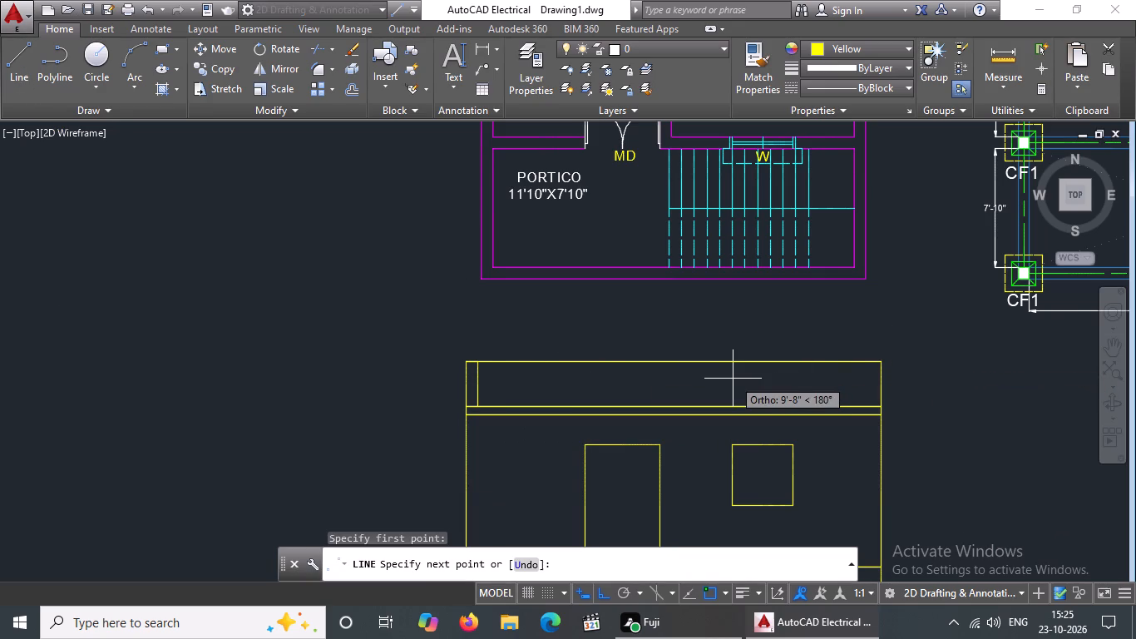
pyautogui.write('9"')
pyautogui.press('Return')
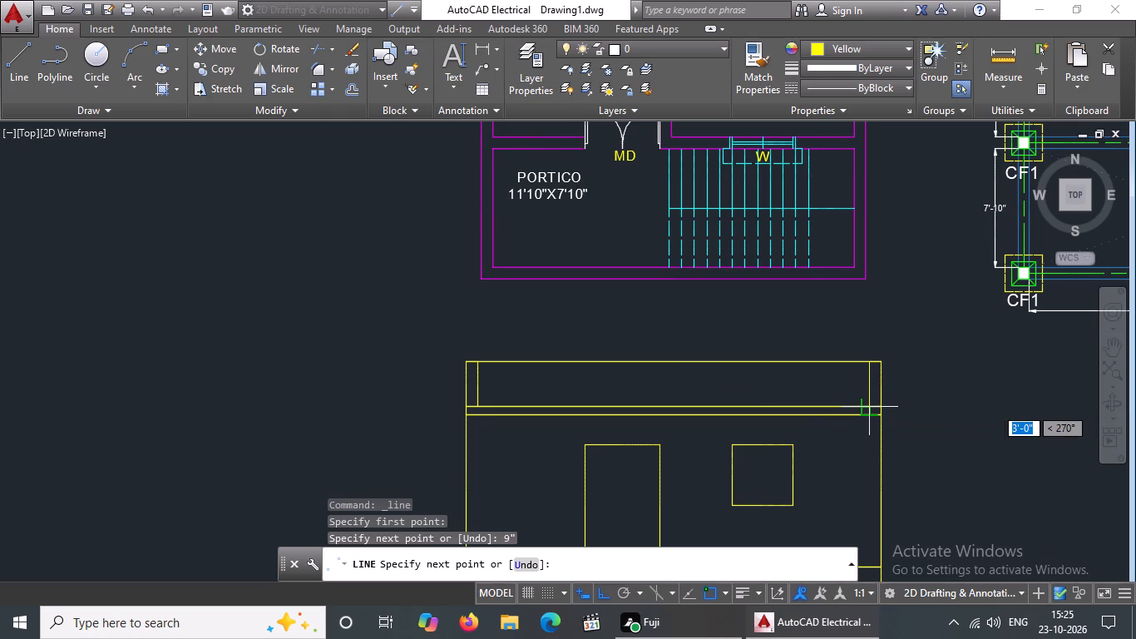
pyautogui.scroll(2, 871, 407)
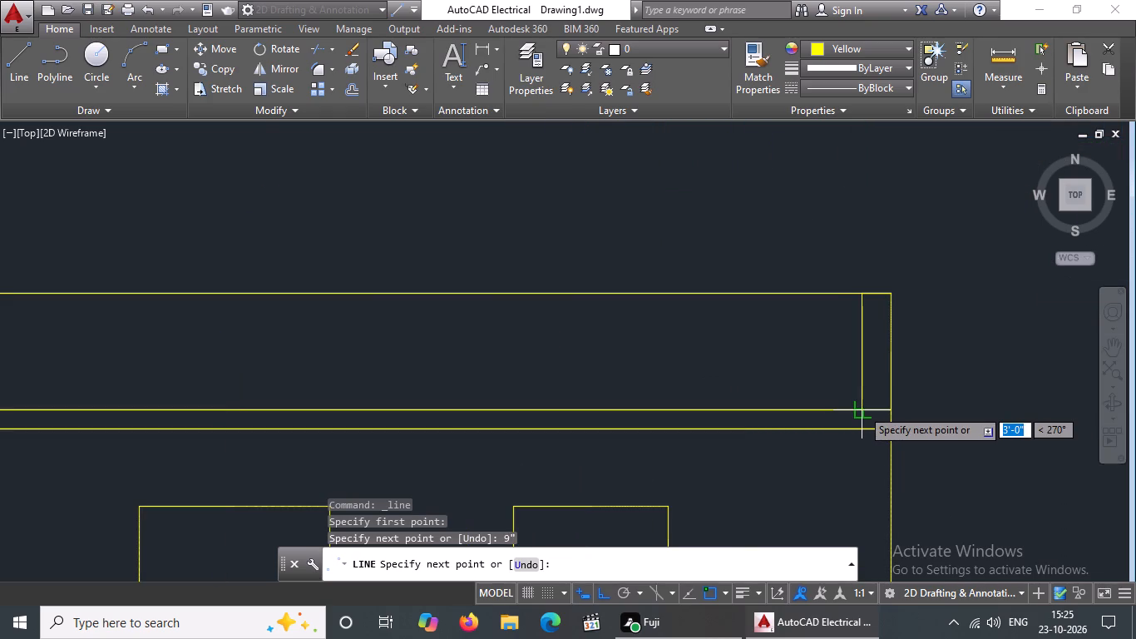
pyautogui.click(862, 408)
pyautogui.press('Escape')
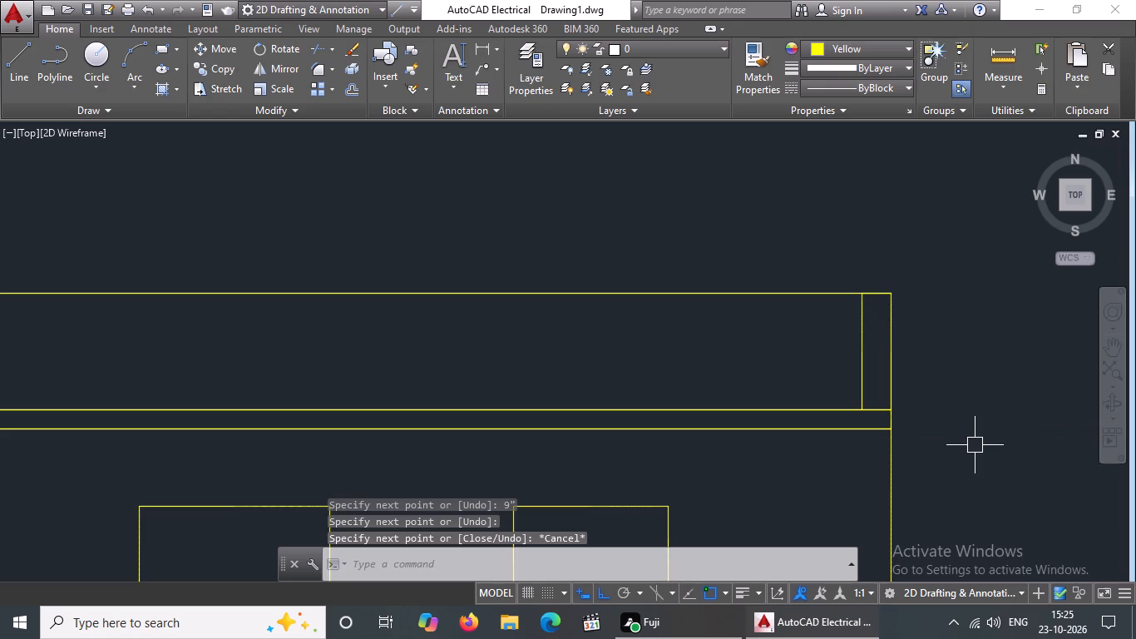
# Examine the elevation's top band, door and window in relation to the floor plan above.
pyautogui.scroll(-4, 887, 410)
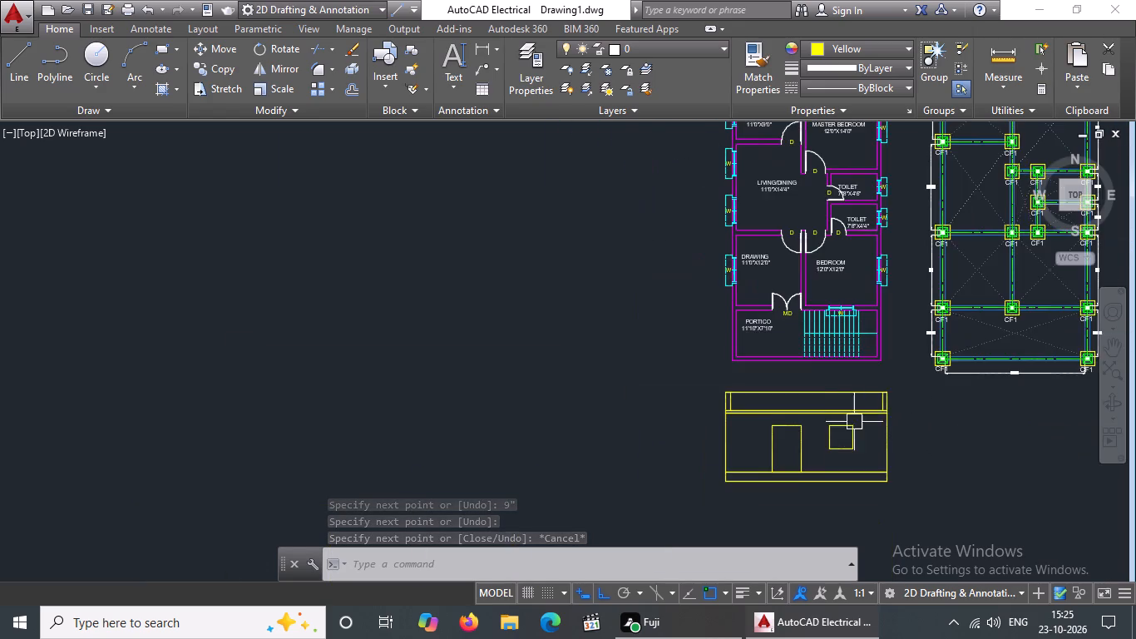
pyautogui.scroll(2, 845, 428)
pyautogui.scroll(-1, 845, 428)
pyautogui.moveTo(842, 448); pyautogui.dragTo(837, 435, button='middle')
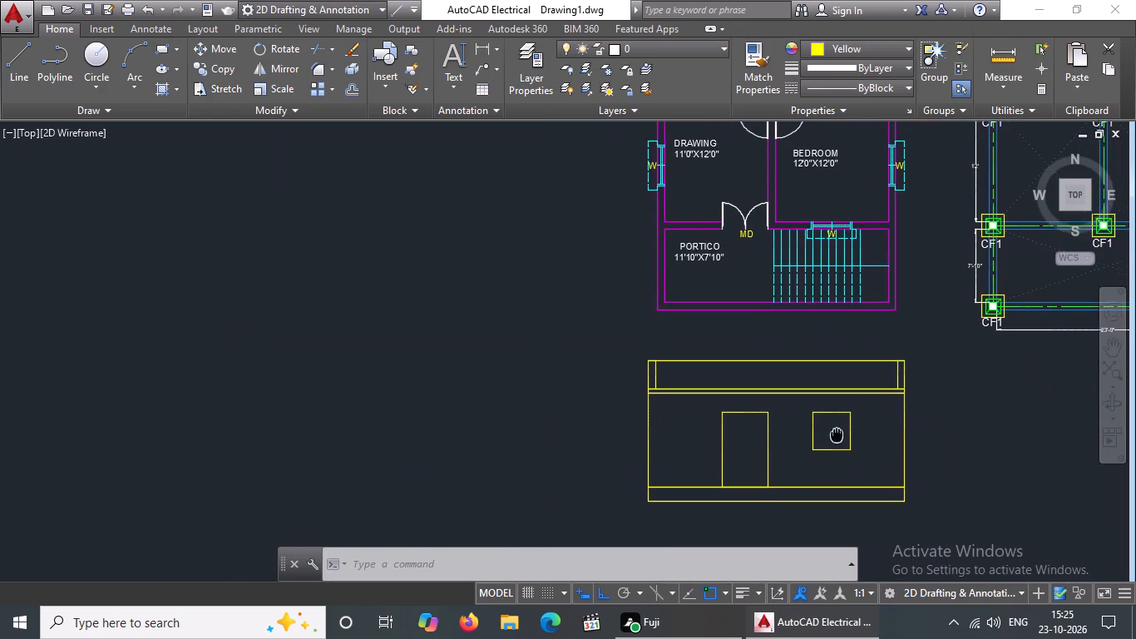
pyautogui.moveTo(837, 435); pyautogui.dragTo(828, 427, button='middle')
pyautogui.scroll(1, 670, 453)
pyautogui.scroll(-1, 731, 494)
pyautogui.moveTo(809, 505); pyautogui.dragTo(794, 490, button='middle')
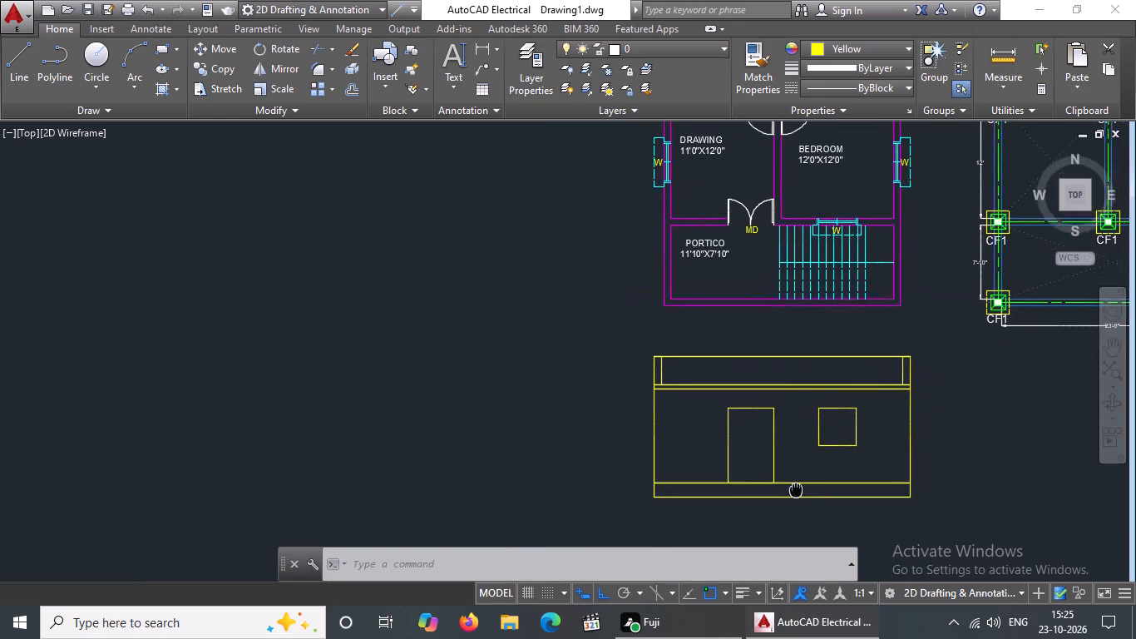
pyautogui.moveTo(794, 490); pyautogui.dragTo(783, 486, button='middle')
pyautogui.scroll(-1, 729, 424)
pyautogui.scroll(2, 764, 394)
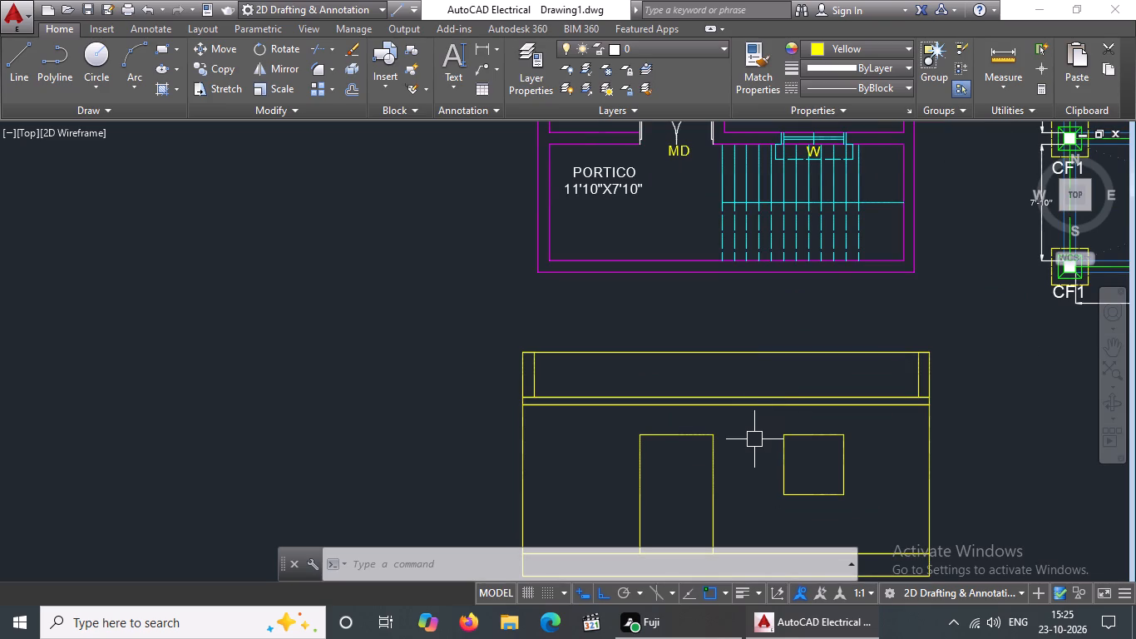
pyautogui.scroll(-1, 767, 408)
pyautogui.moveTo(765, 437); pyautogui.dragTo(753, 375, button='middle')
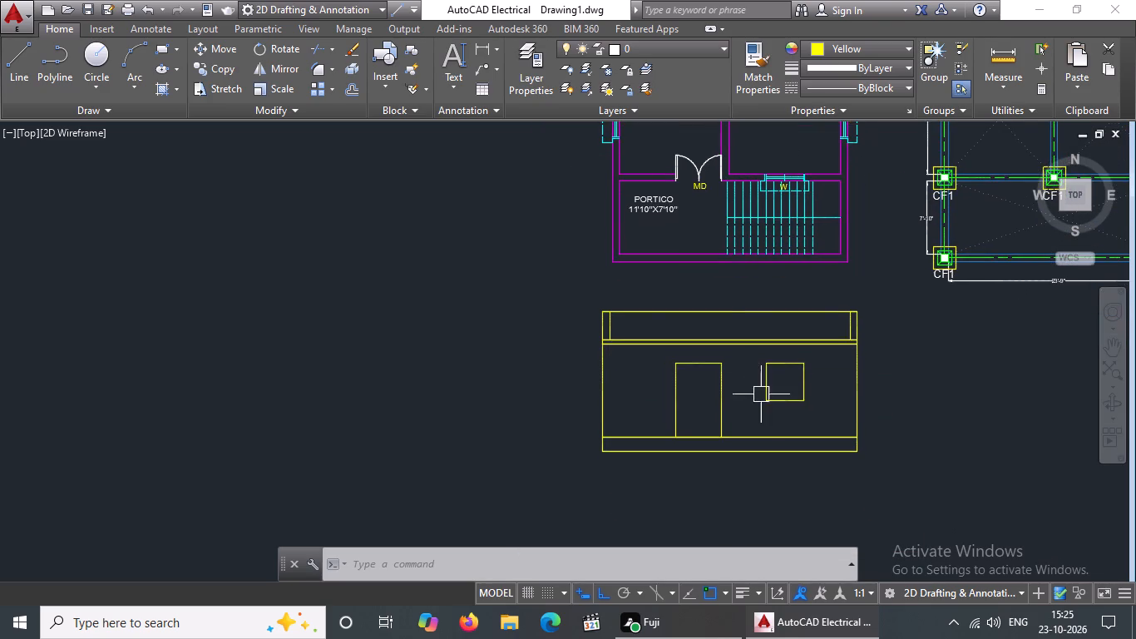
# Offset the window and main door rectangles outward by 5" to form their frames.
pyautogui.scroll(2, 788, 398)
pyautogui.moveTo(779, 388); pyautogui.dragTo(795, 460, button='middle')
pyautogui.press('Escape')
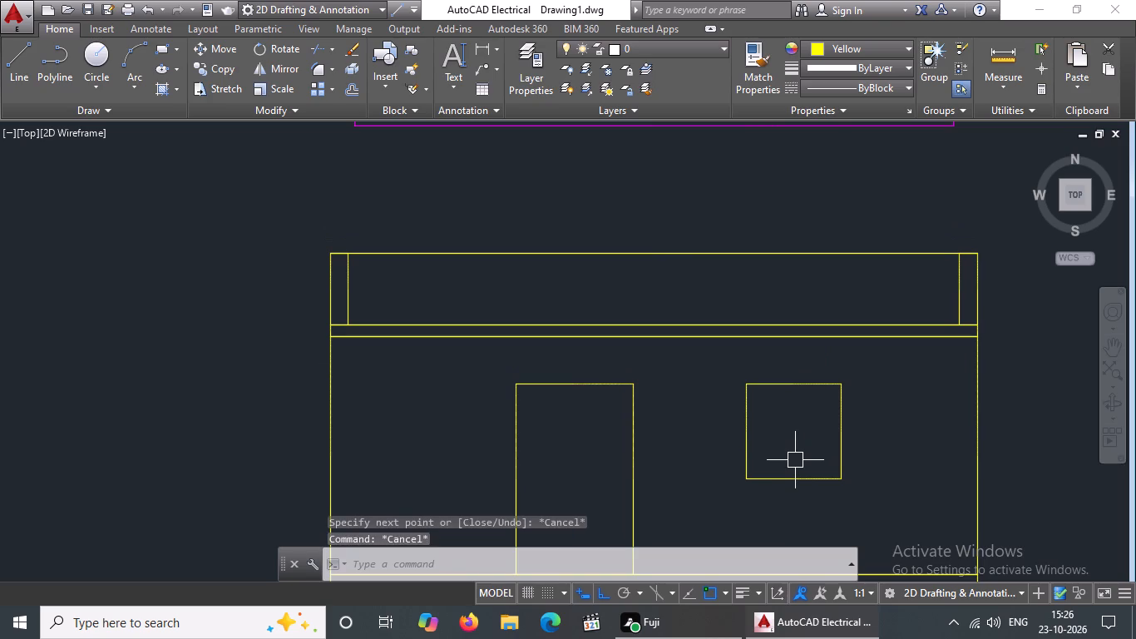
pyautogui.press('o')
pyautogui.press('Return')
pyautogui.write('5"')
pyautogui.press('Return')
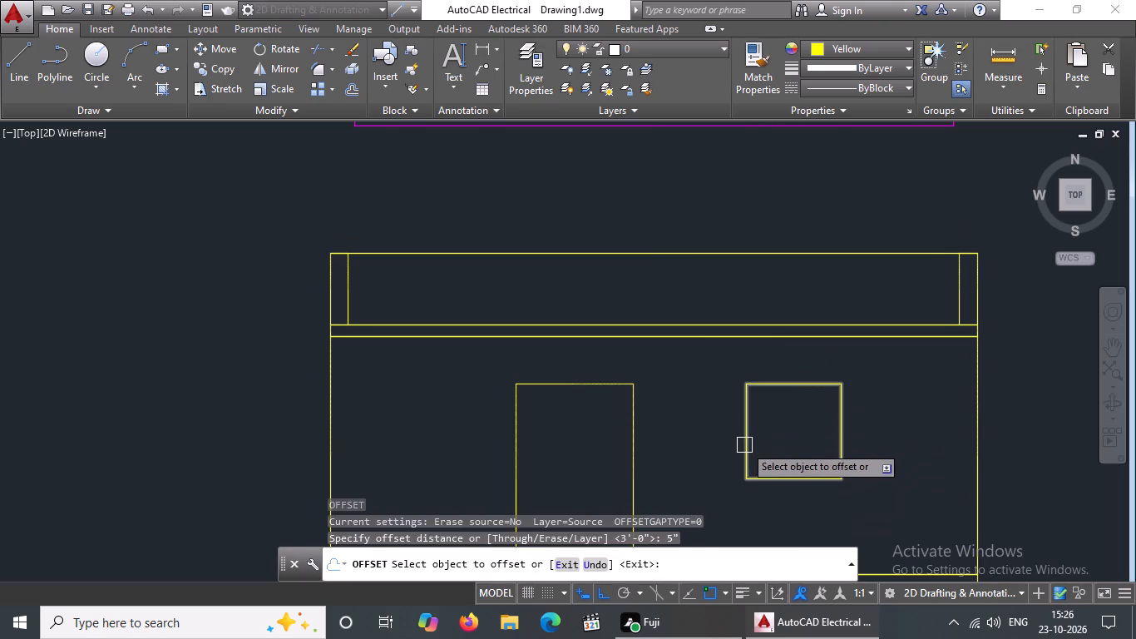
pyautogui.click(744, 444)
pyautogui.click(679, 467)
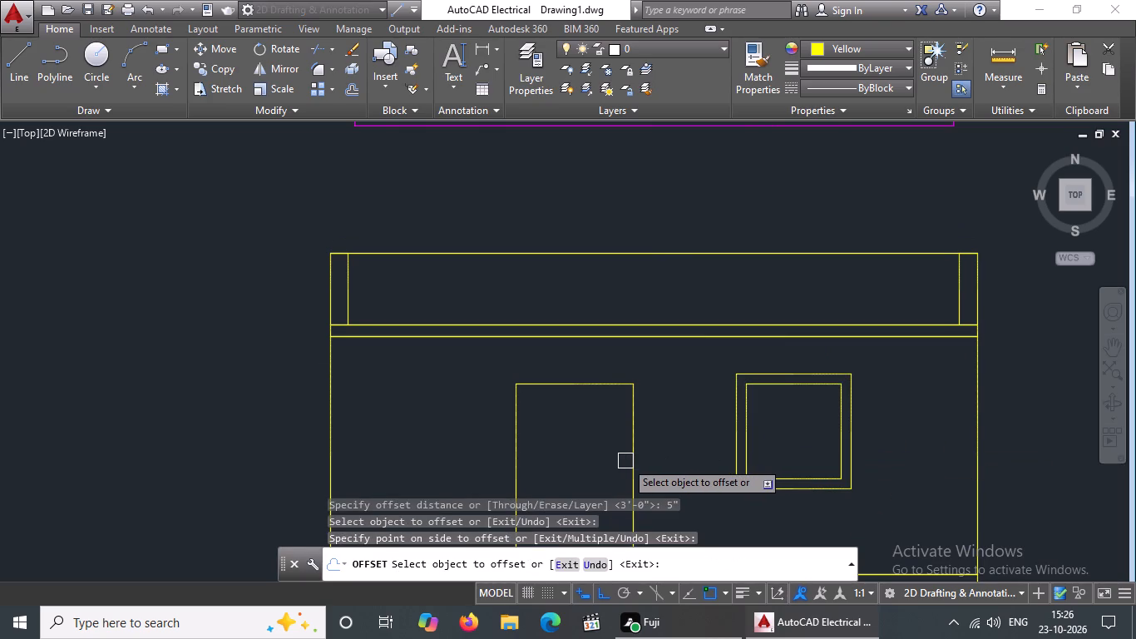
pyautogui.click(630, 457)
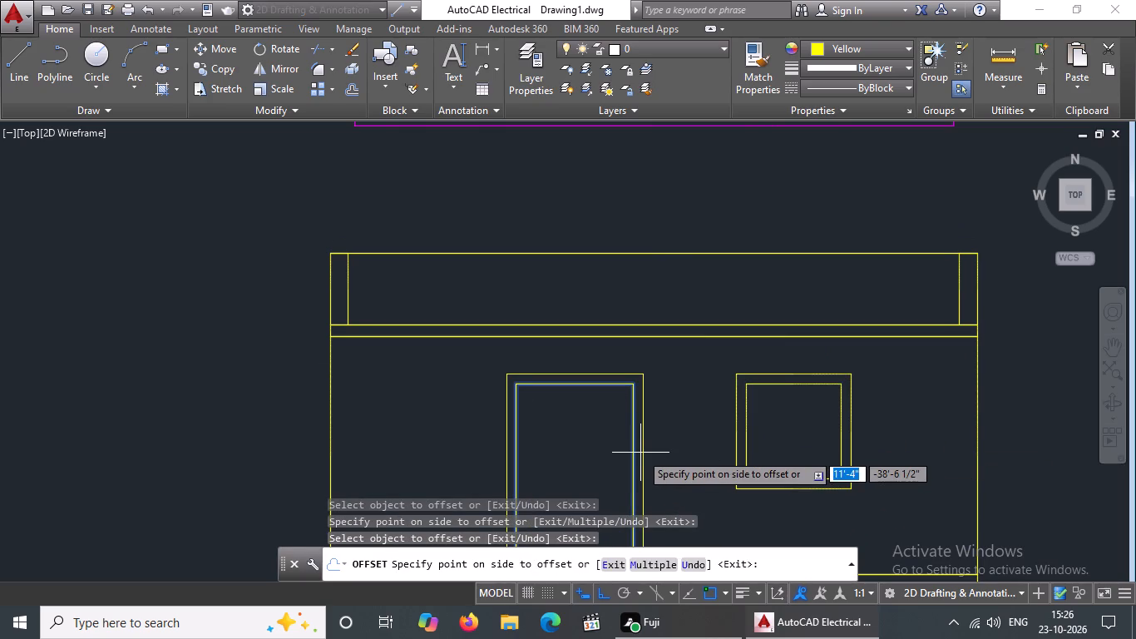
pyautogui.click(640, 452)
pyautogui.scroll(-3, 667, 446)
pyautogui.moveTo(696, 457); pyautogui.dragTo(716, 440, button='middle')
pyautogui.scroll(1, 717, 440)
pyautogui.press('Escape')
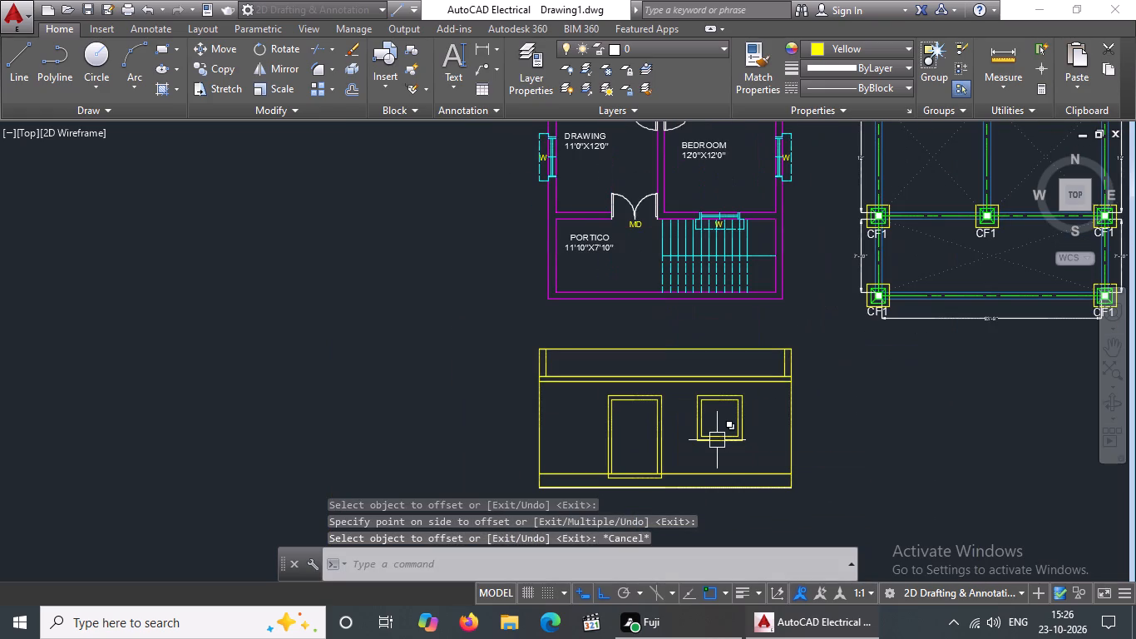
# Trim away the part of the outer door frame that extends below the plinth line.
pyautogui.scroll(2, 617, 477)
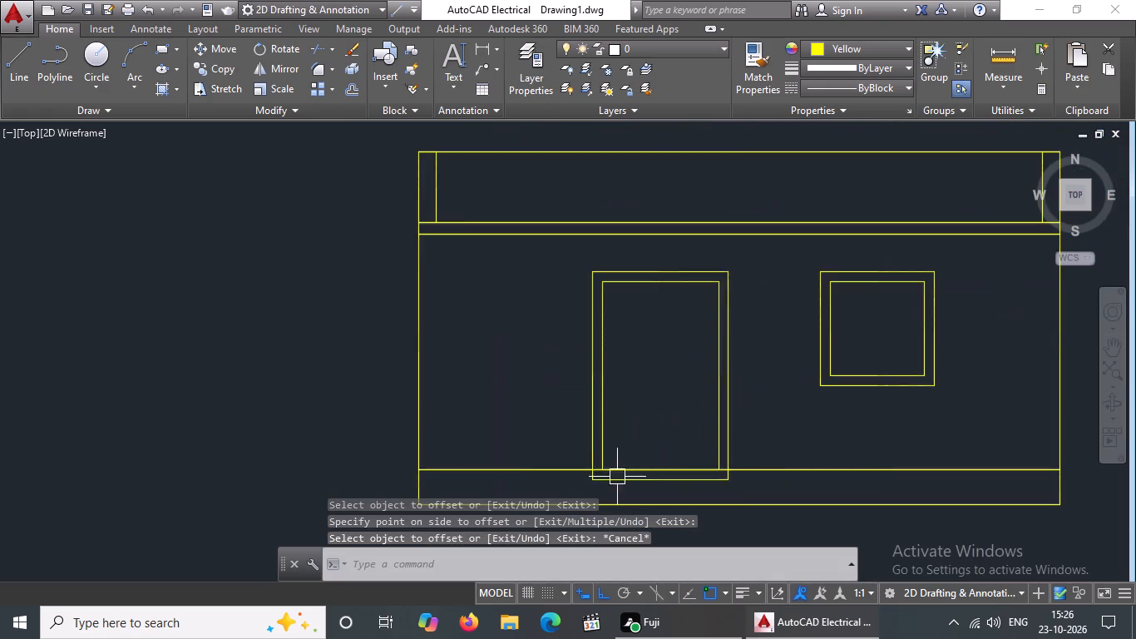
pyautogui.scroll(2, 629, 488)
pyautogui.press('Escape')
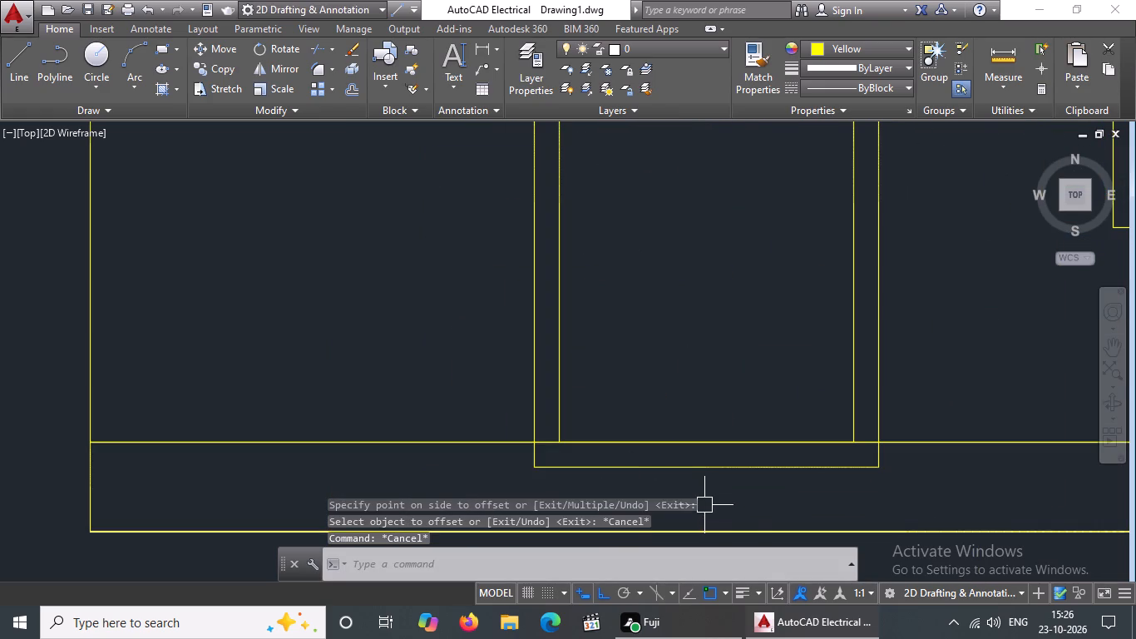
pyautogui.write('TR')
pyautogui.press('Return')
pyautogui.press('Return')
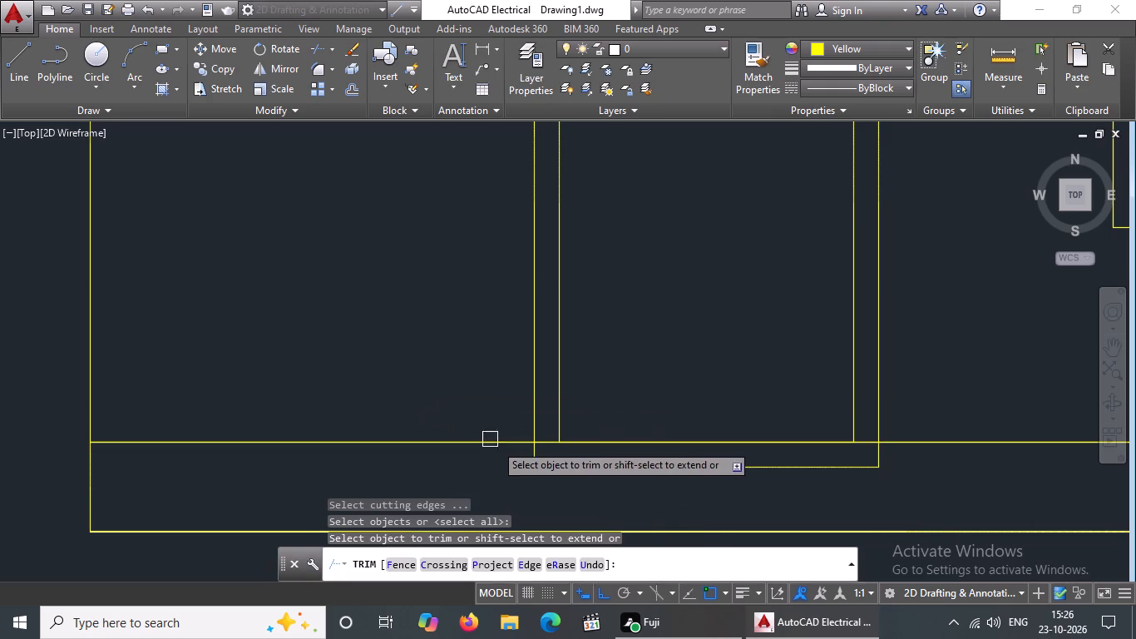
pyautogui.click(540, 457)
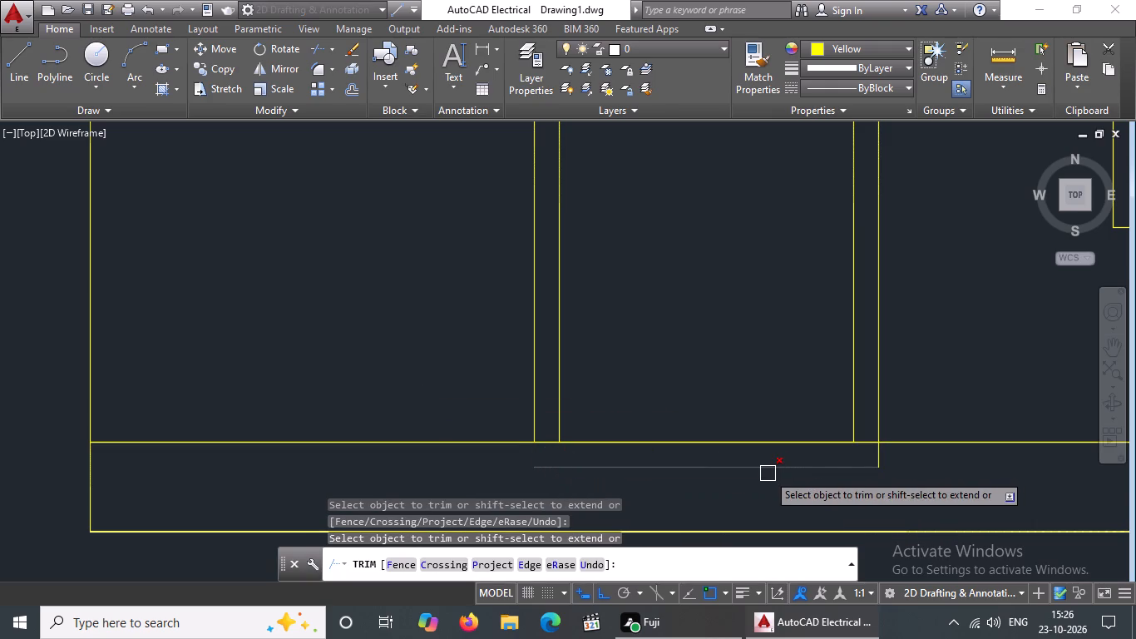
pyautogui.click(768, 473)
pyautogui.click(878, 460)
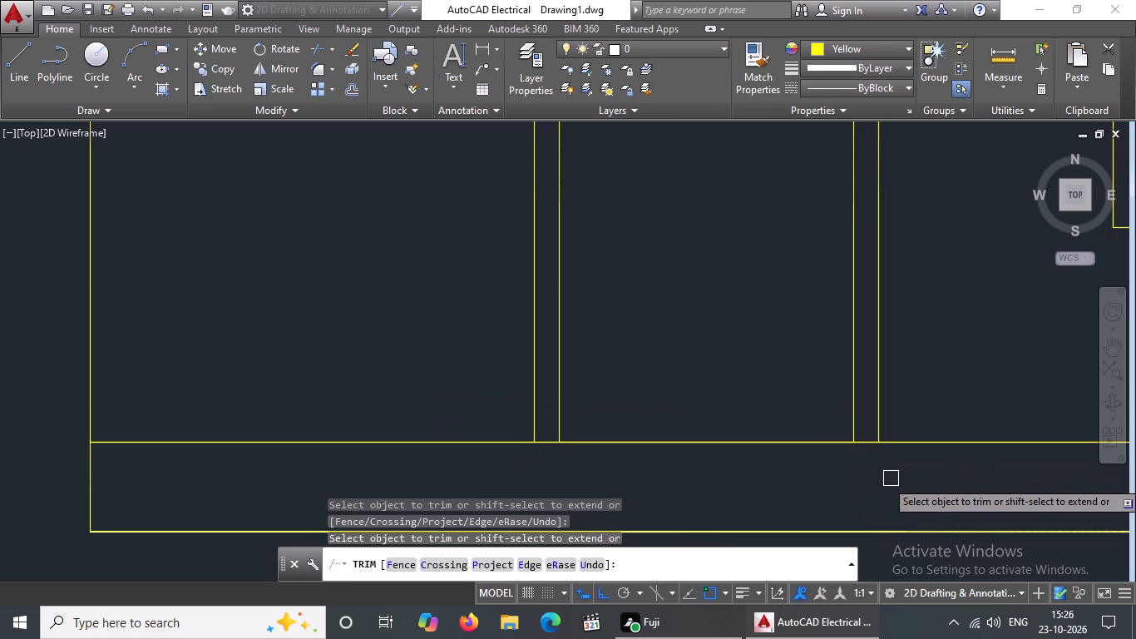
# Draw a line about 5'-9" long on the plinth line, joining the bottom ends of the outer door frame.
pyautogui.press('Escape')
pyautogui.press('l')
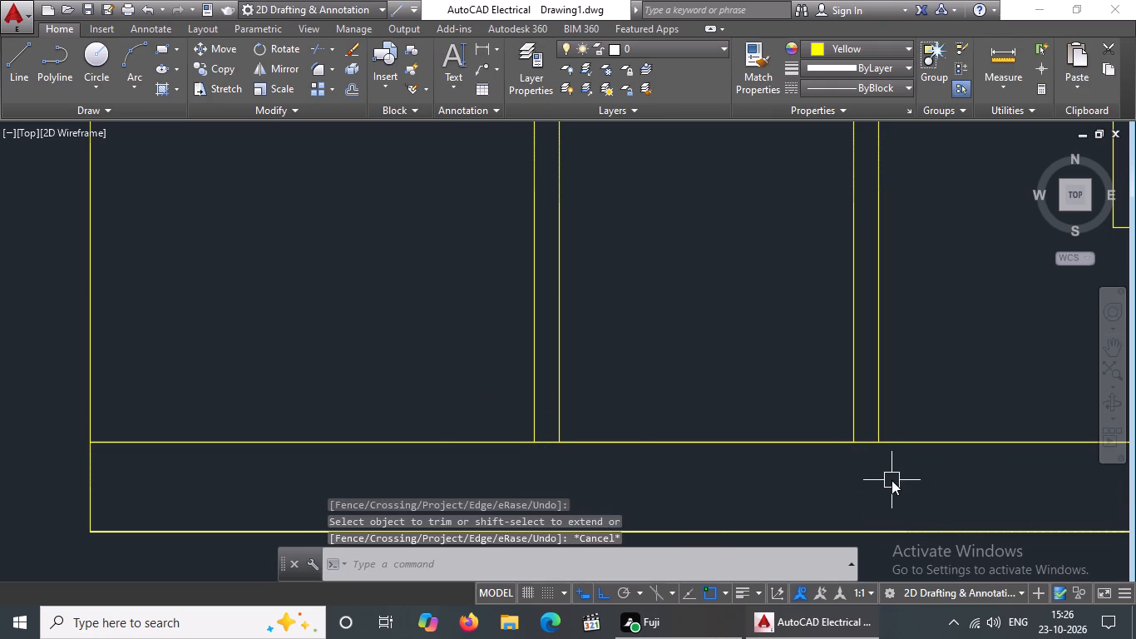
pyautogui.press('Return')
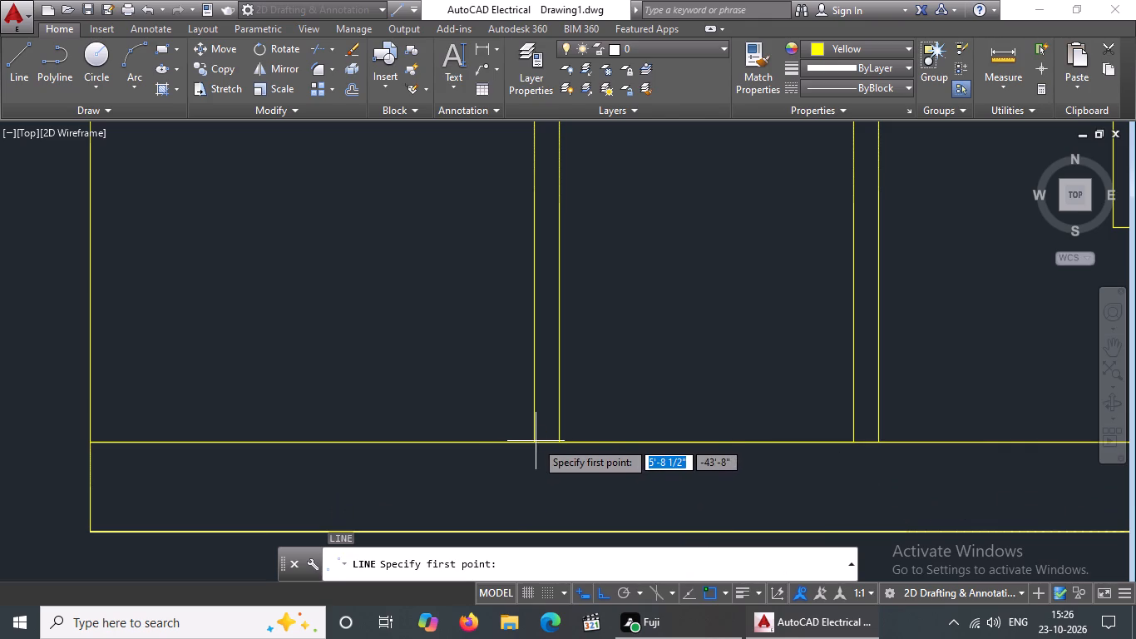
pyautogui.click(536, 442)
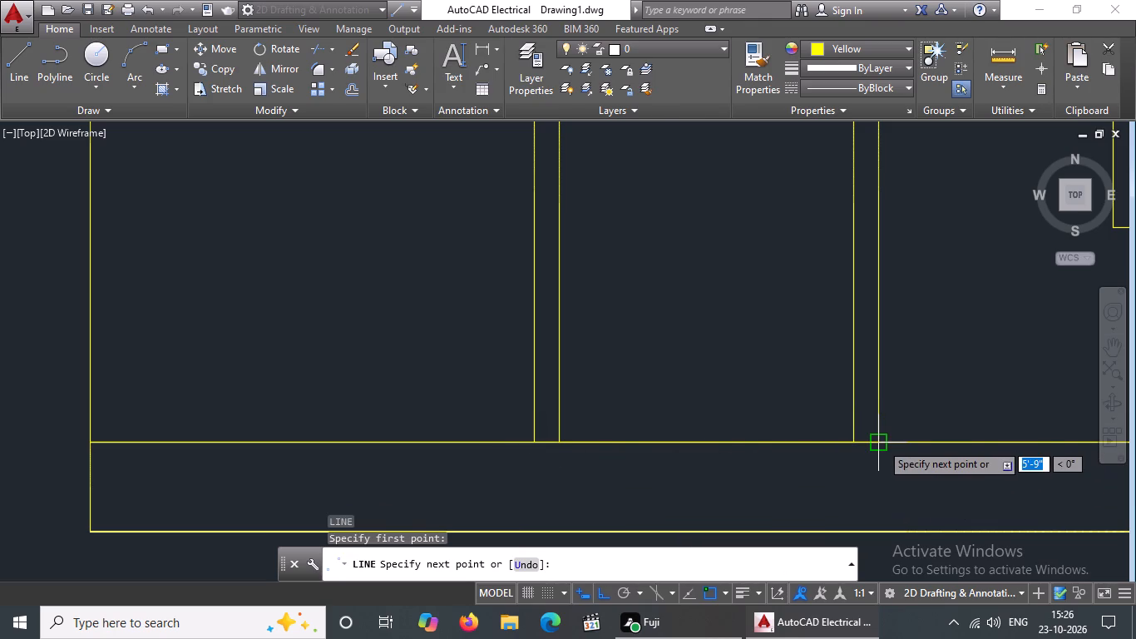
pyautogui.click(881, 443)
pyautogui.press('Escape')
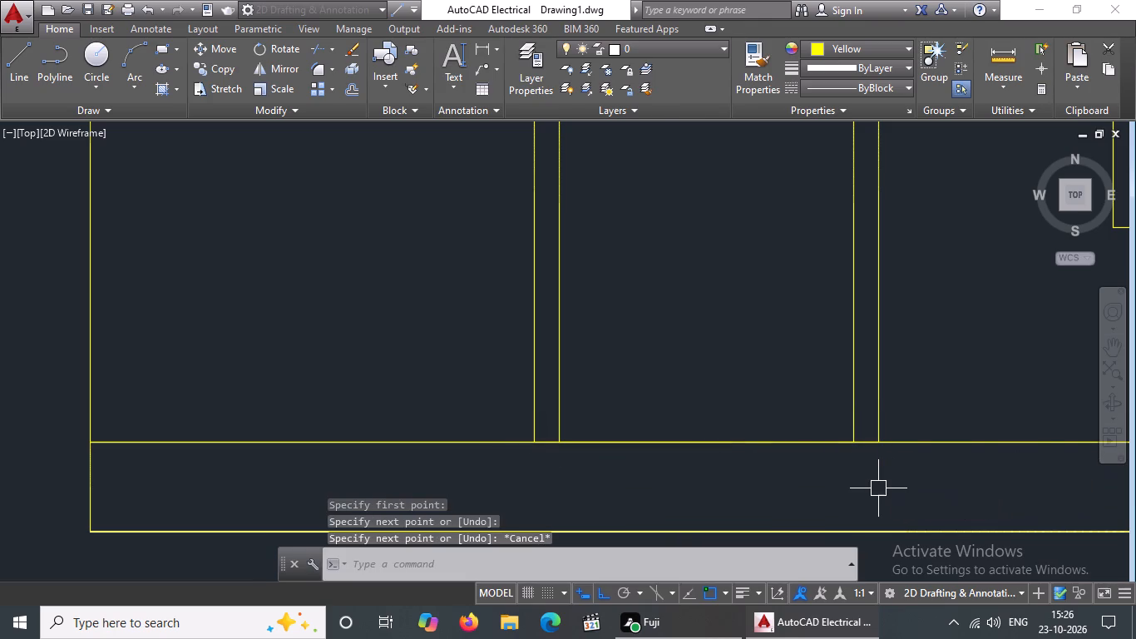
# Offset the new line under the door downward by 9" to form the step edge.
pyautogui.press('o')
pyautogui.press('Return')
pyautogui.press('5')
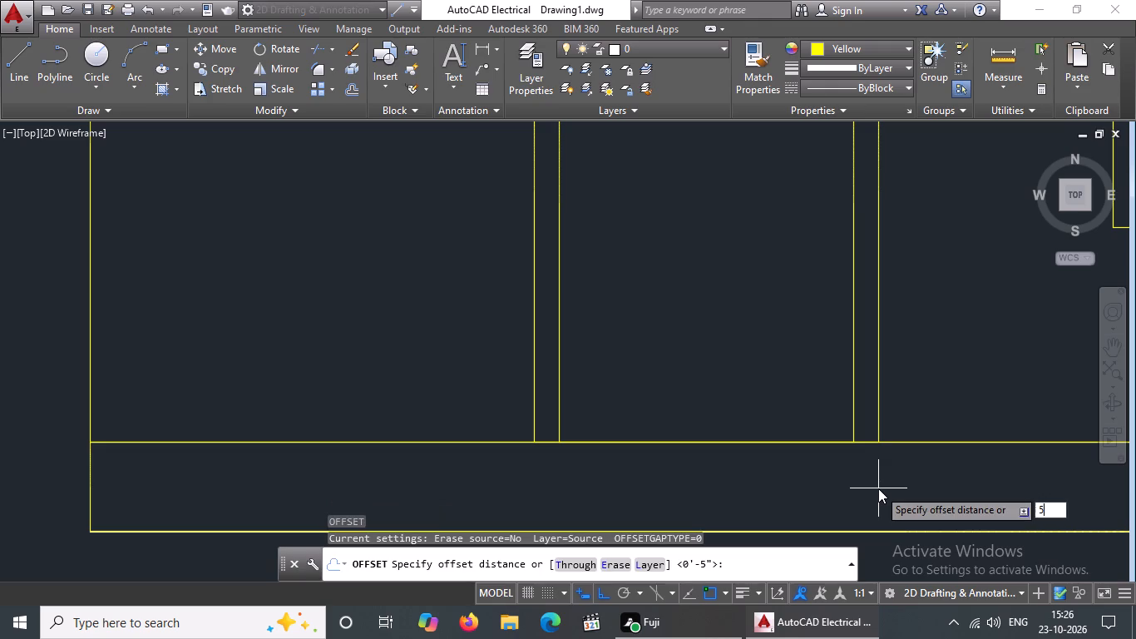
pyautogui.press('BackSpace')
pyautogui.press('BackSpace')
pyautogui.press('BackSpace')
pyautogui.press('9')
pyautogui.hotkey('shift', '"')
pyautogui.press('Return')
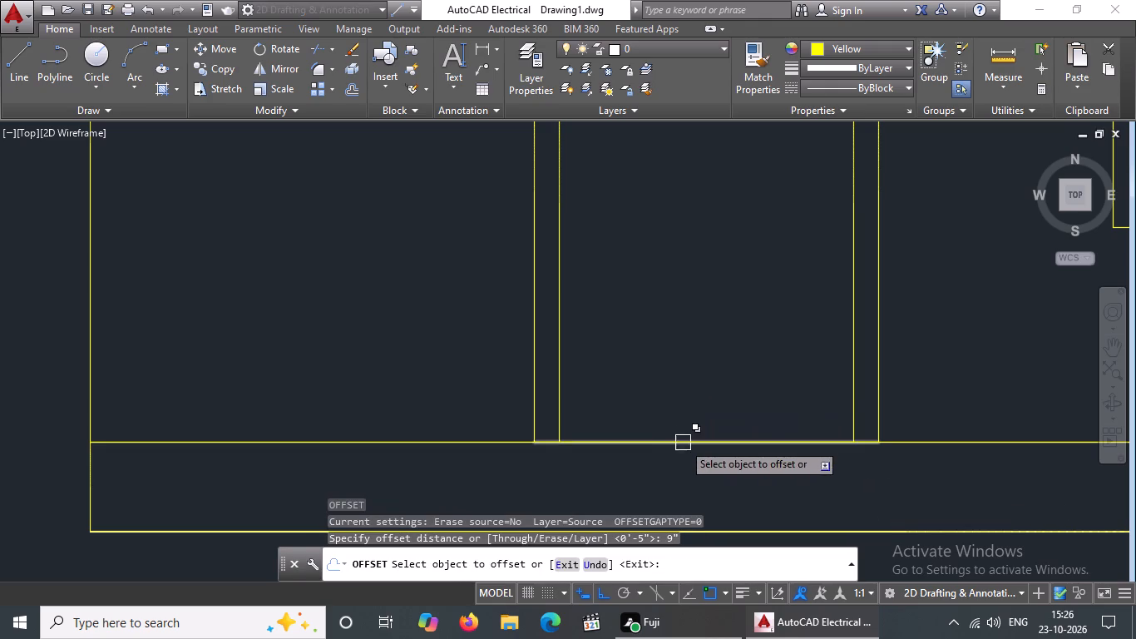
pyautogui.click(683, 443)
pyautogui.click(688, 477)
pyautogui.scroll(-3, 700, 488)
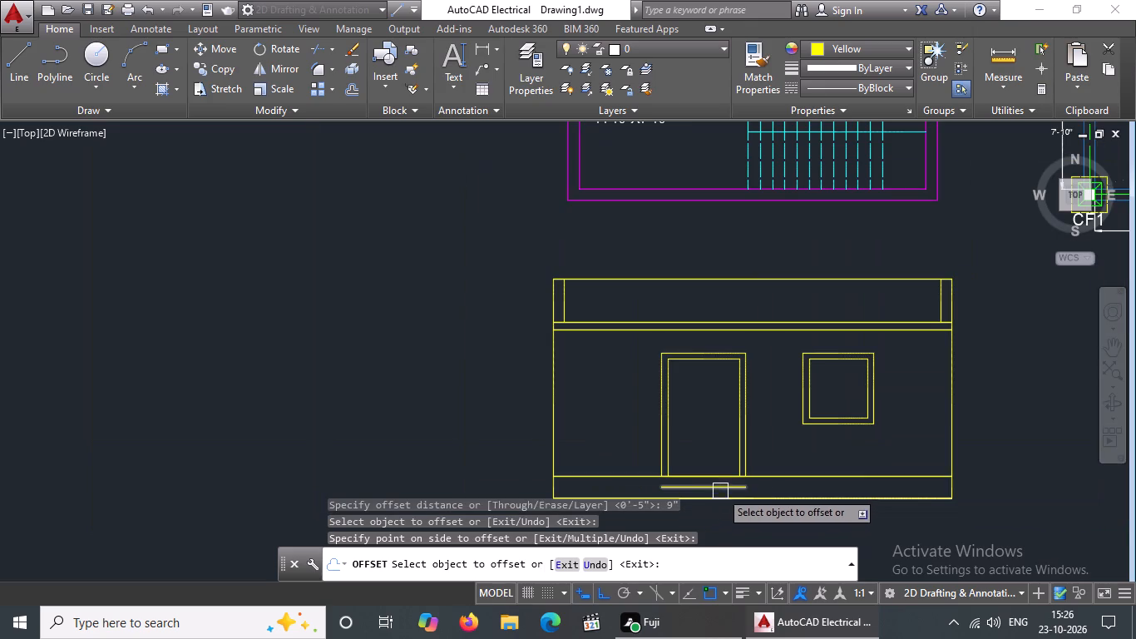
pyautogui.scroll(2, 729, 499)
pyautogui.scroll(-2, 706, 507)
pyautogui.moveTo(704, 519); pyautogui.dragTo(707, 465, button='middle')
pyautogui.scroll(2, 705, 463)
pyautogui.press('Escape')
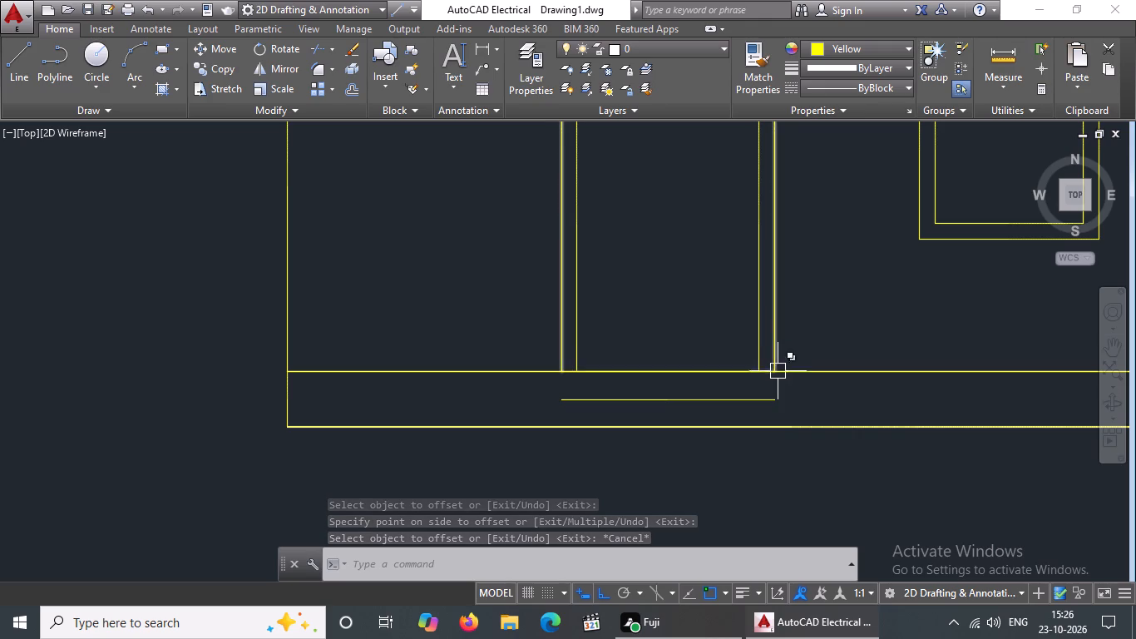
# Draw 1'-6" vertical lines from both bottom corners of the outer door frame down to the elevation's base line.
pyautogui.click(17, 61)
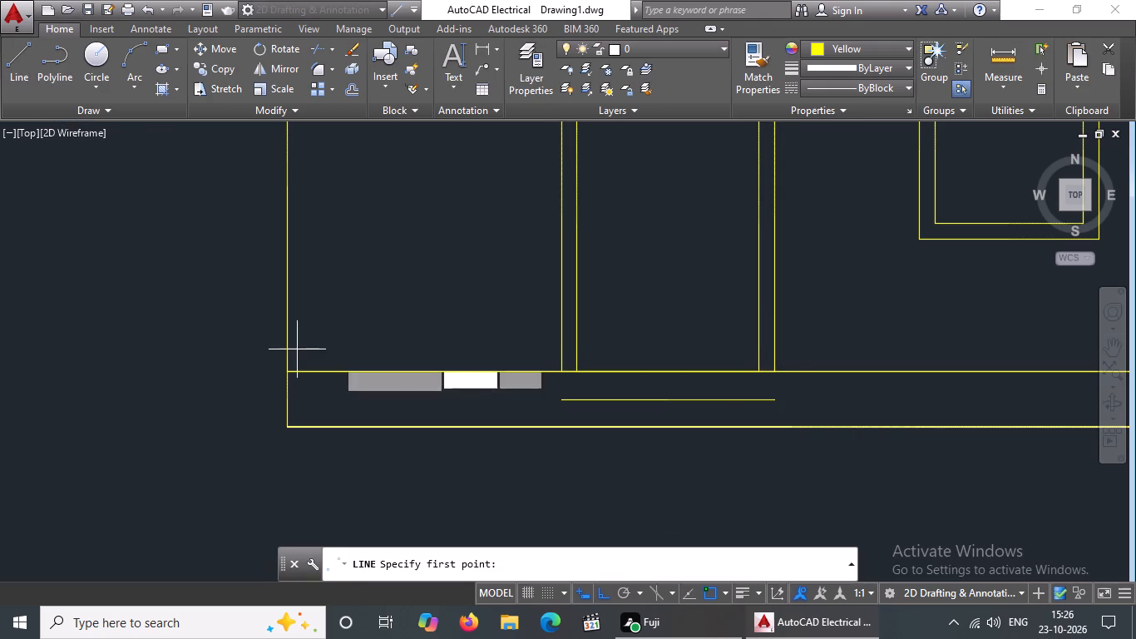
pyautogui.click(561, 369)
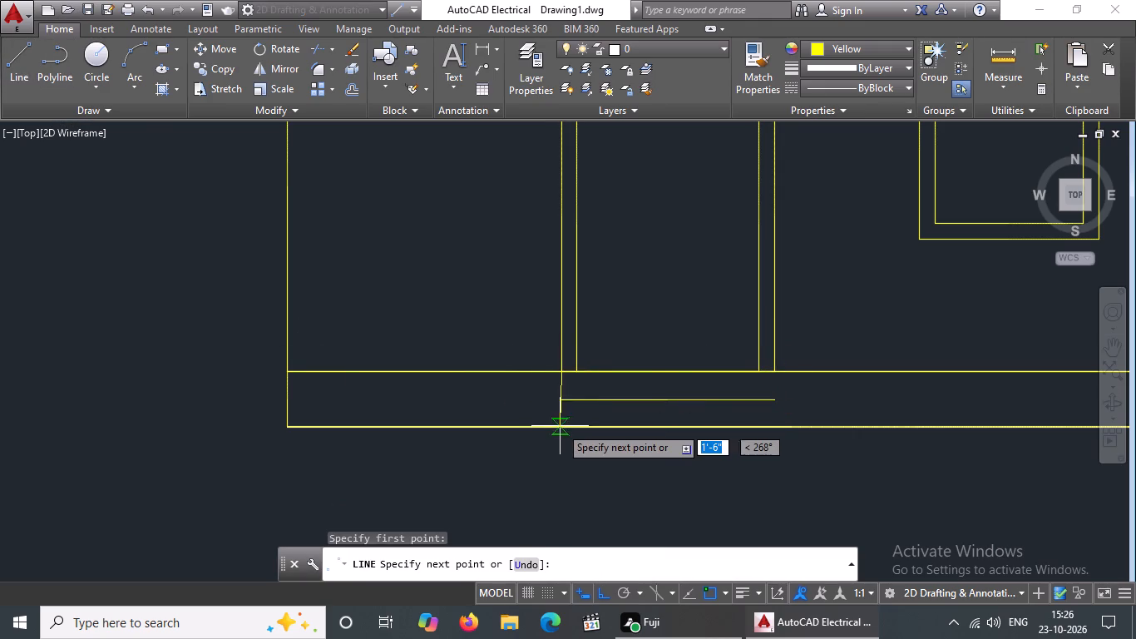
pyautogui.moveTo(563, 427); pyautogui.dragTo(569, 452)
pyautogui.press('Escape')
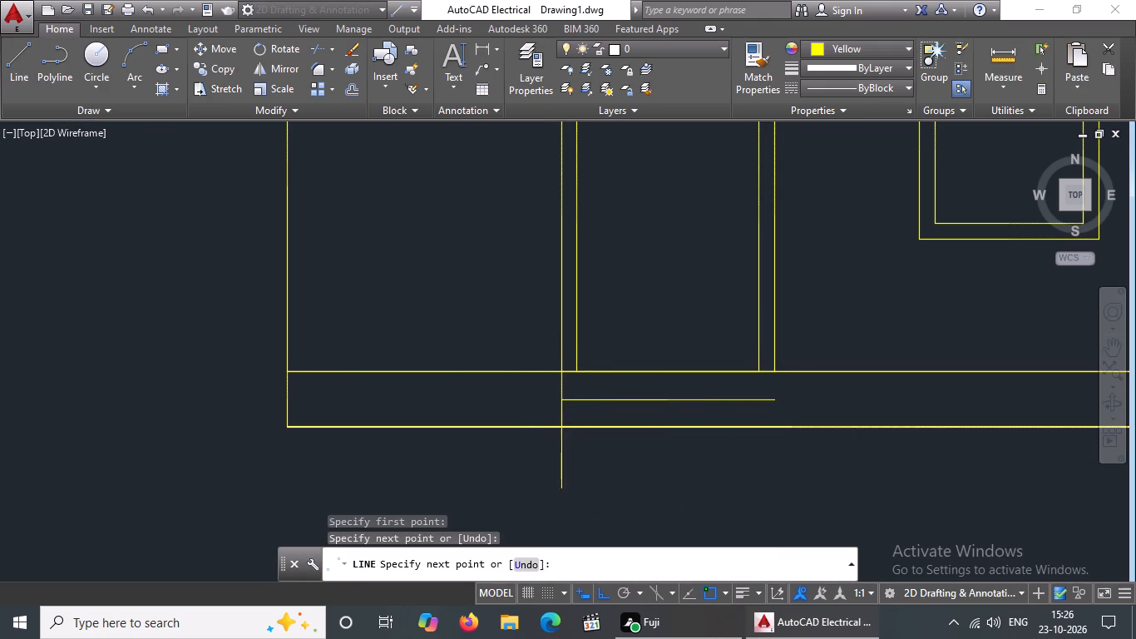
pyautogui.press('l')
pyautogui.press('Return')
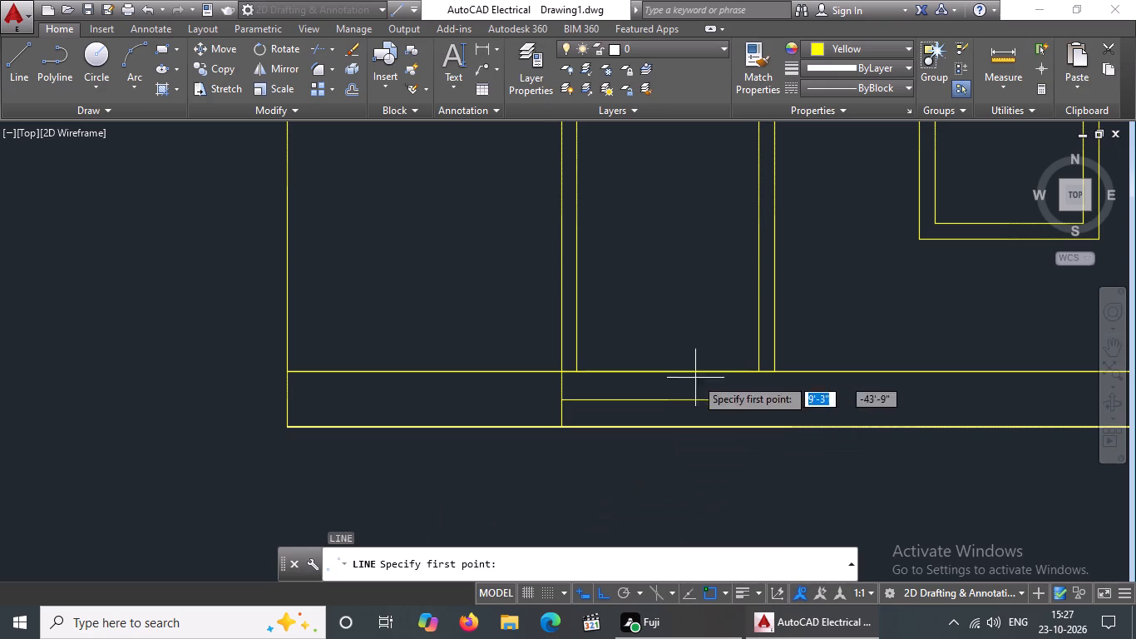
pyautogui.click(774, 373)
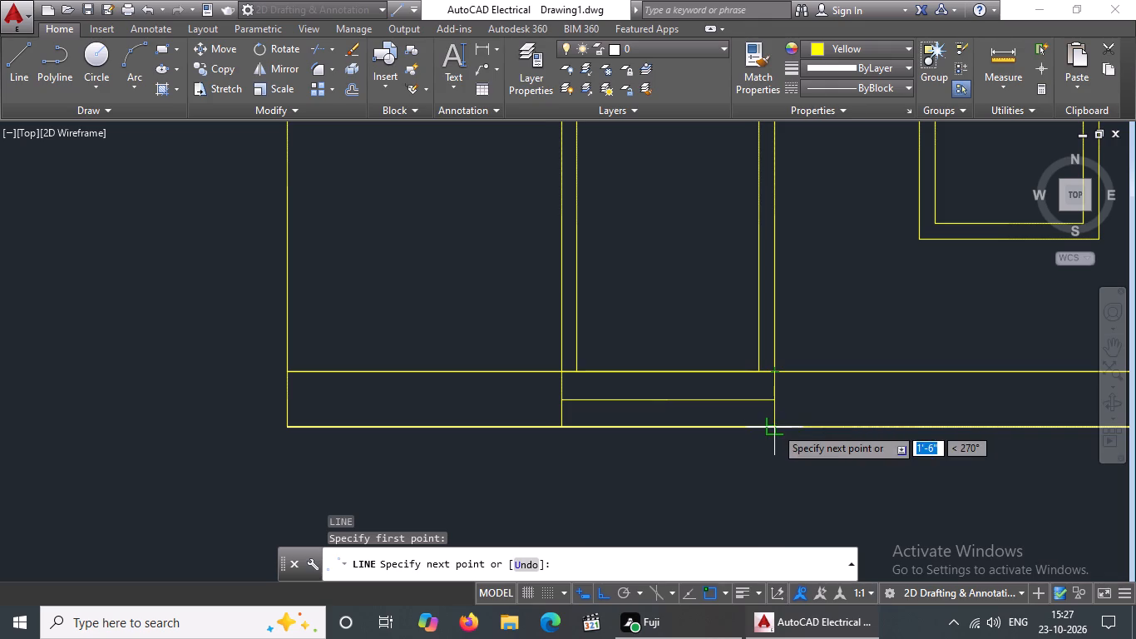
pyautogui.click(775, 427)
pyautogui.press('Escape')
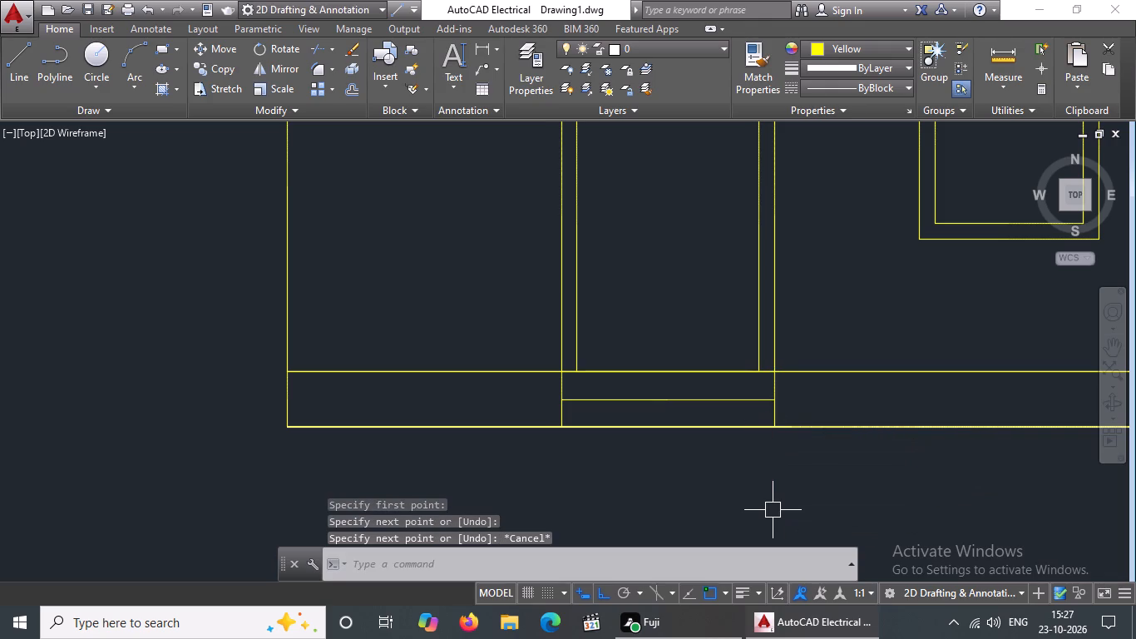
# Draw a vertical centre line from the midpoint of the inner door frame's top edge down to the plinth line, forming two leaves.
pyautogui.scroll(-3, 773, 512)
pyautogui.scroll(2, 762, 456)
pyautogui.scroll(-2, 687, 425)
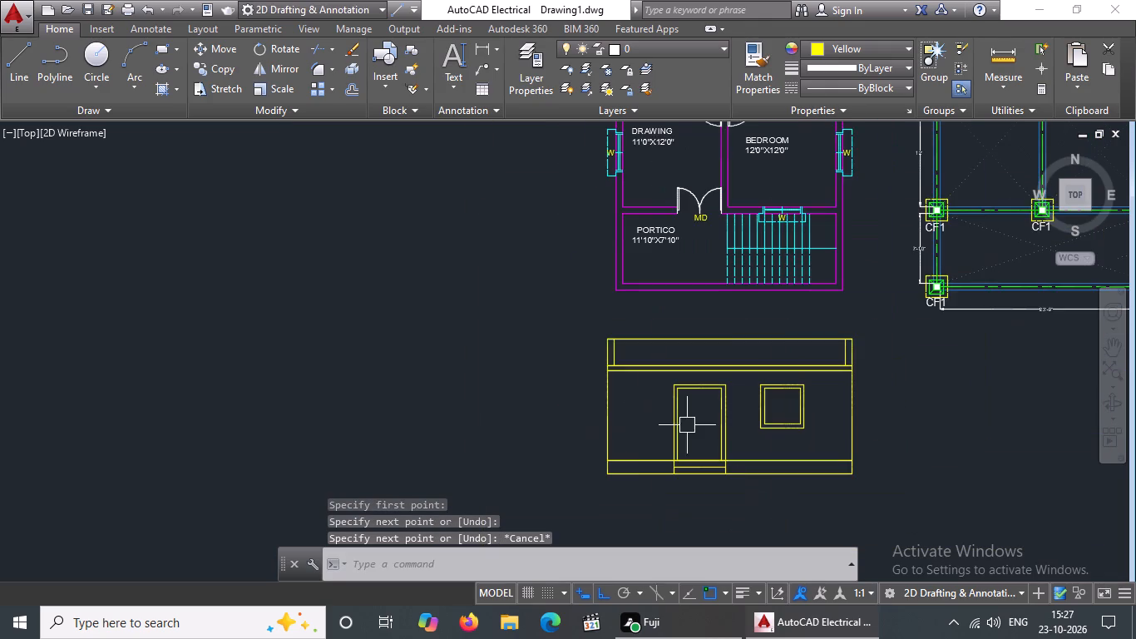
pyautogui.scroll(1, 709, 484)
pyautogui.middleClick(709, 483)
pyautogui.scroll(3, 678, 423)
pyautogui.scroll(-1, 743, 344)
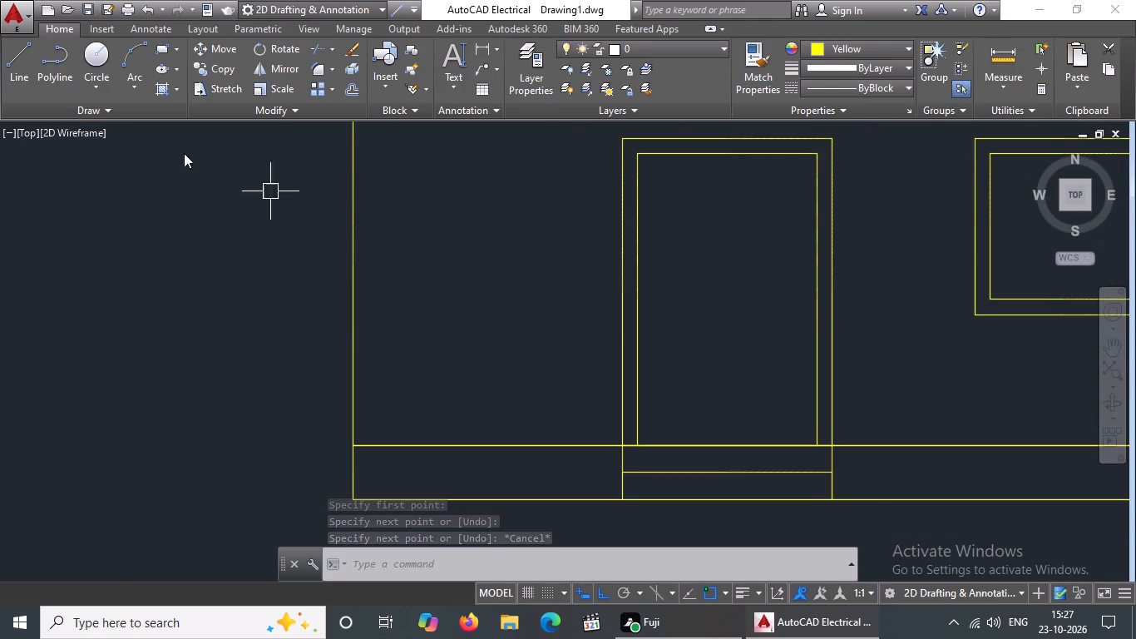
pyautogui.moveTo(11, 64); pyautogui.dragTo(31, 74)
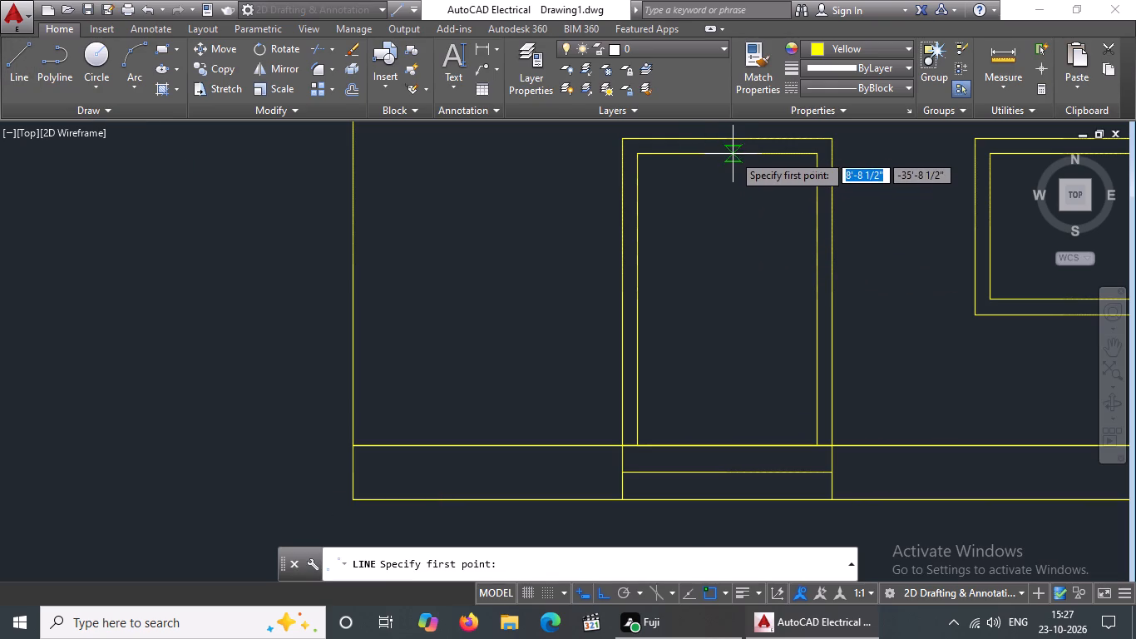
pyautogui.moveTo(727, 154); pyautogui.dragTo(727, 163)
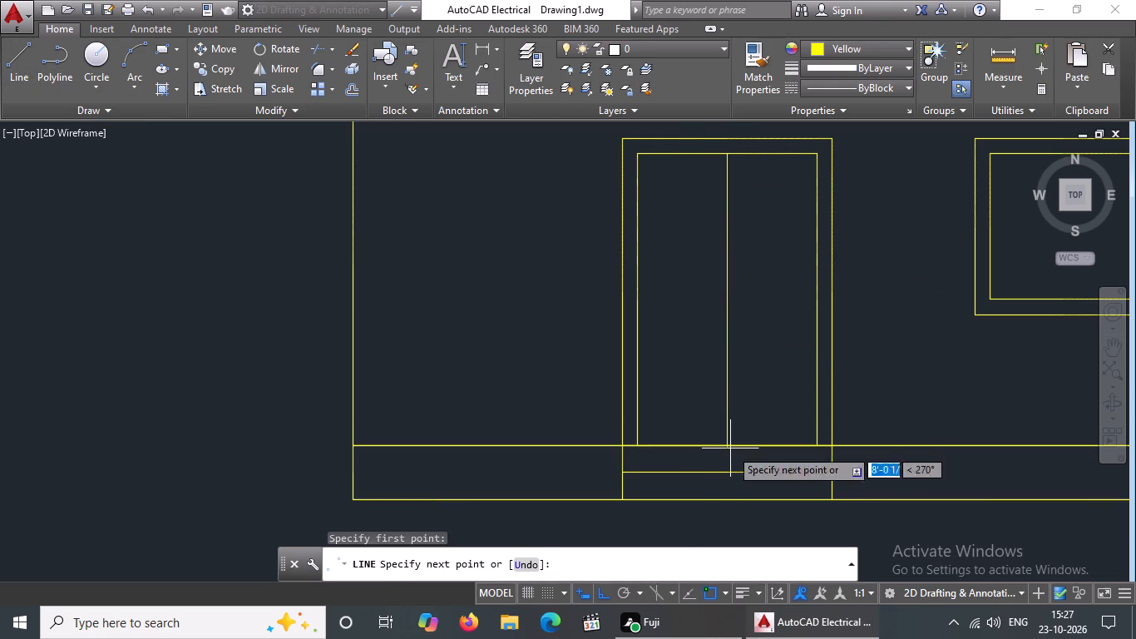
pyautogui.click(724, 442)
pyautogui.scroll(-4, 739, 437)
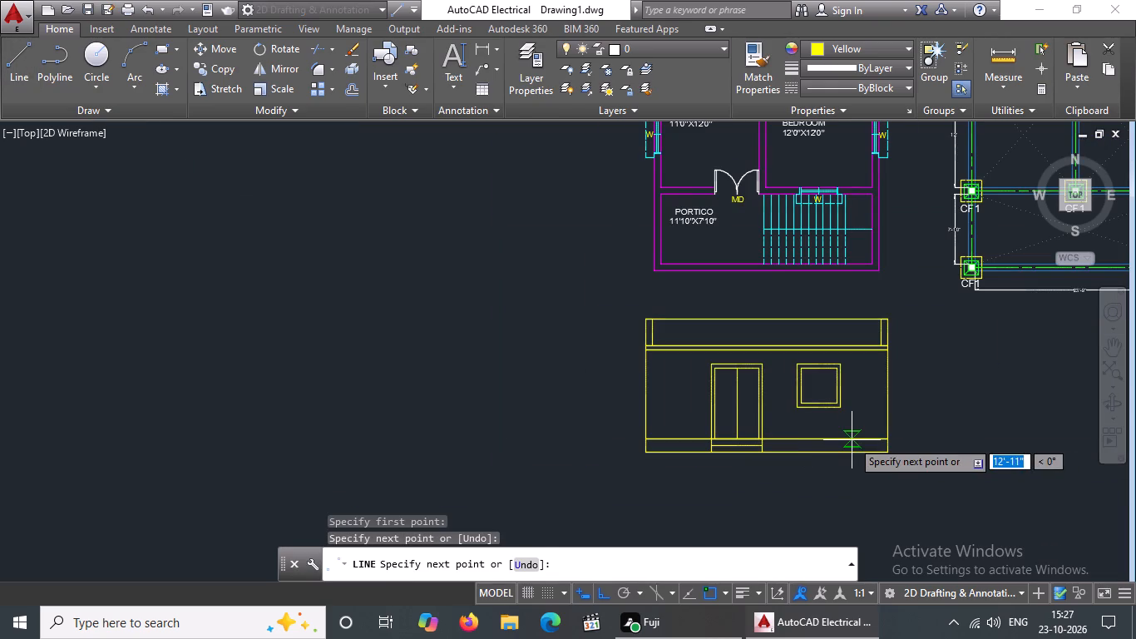
pyautogui.press('Escape')
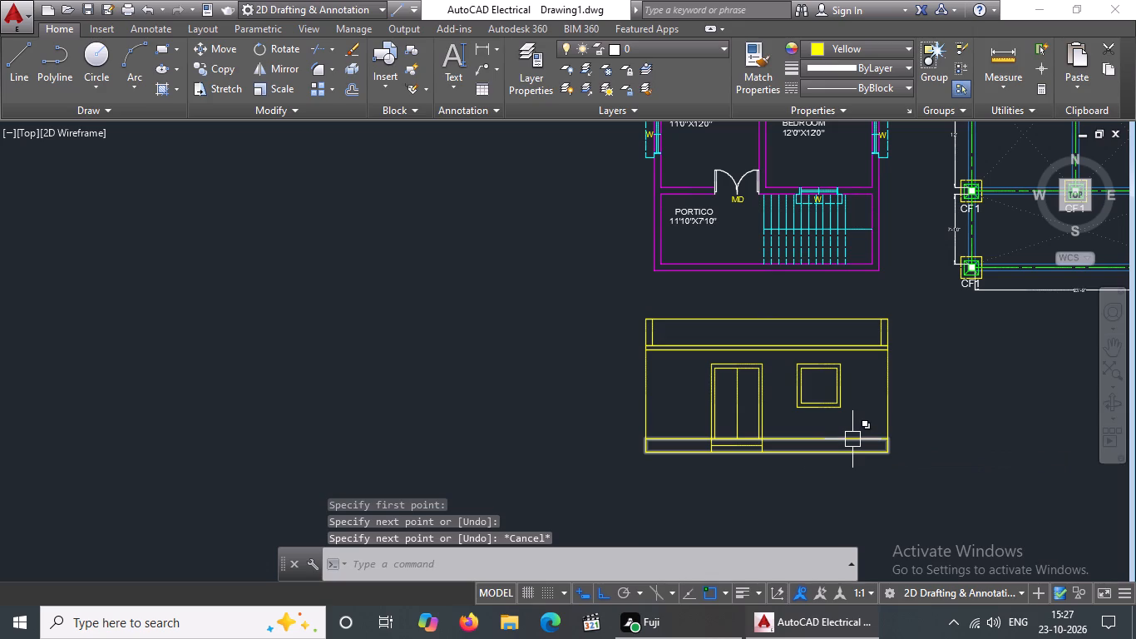
# Draw a 4'-0" vertical centre line between the midpoints of the inner window rectangle's top and bottom edges.
pyautogui.press('l')
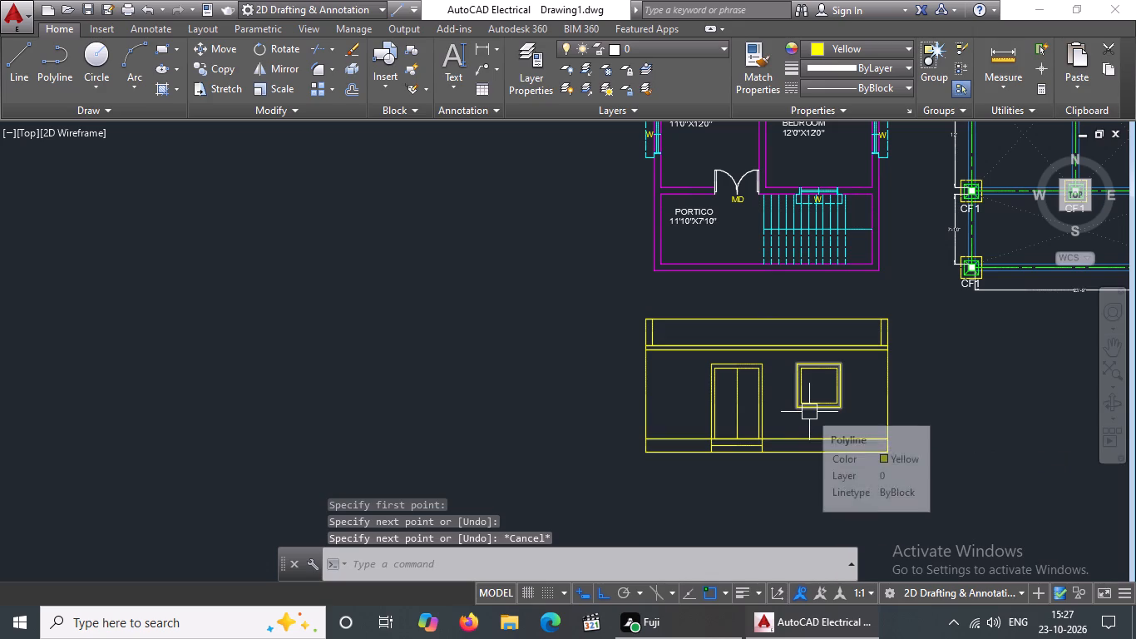
pyautogui.press('Return')
pyautogui.scroll(2, 829, 386)
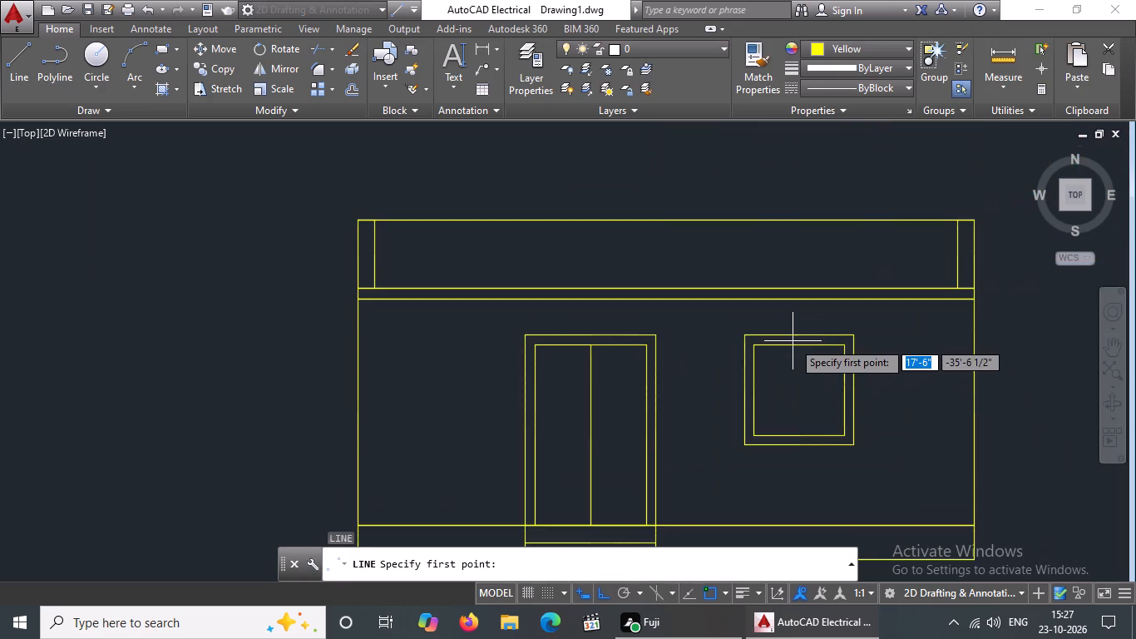
pyautogui.scroll(1, 793, 341)
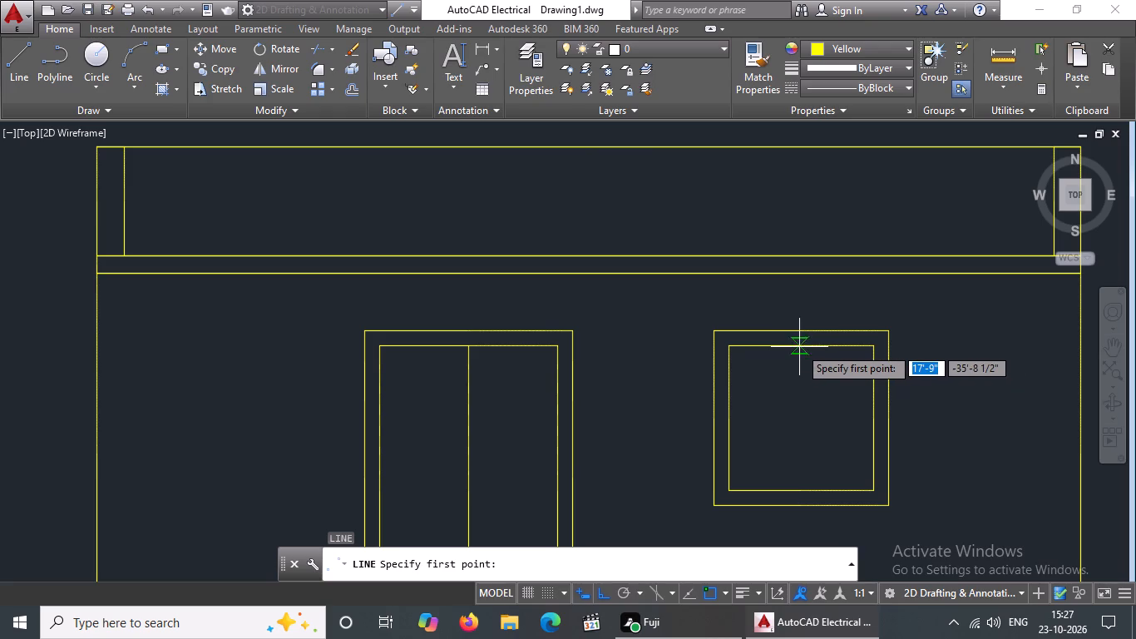
pyautogui.moveTo(804, 345); pyautogui.dragTo(806, 354)
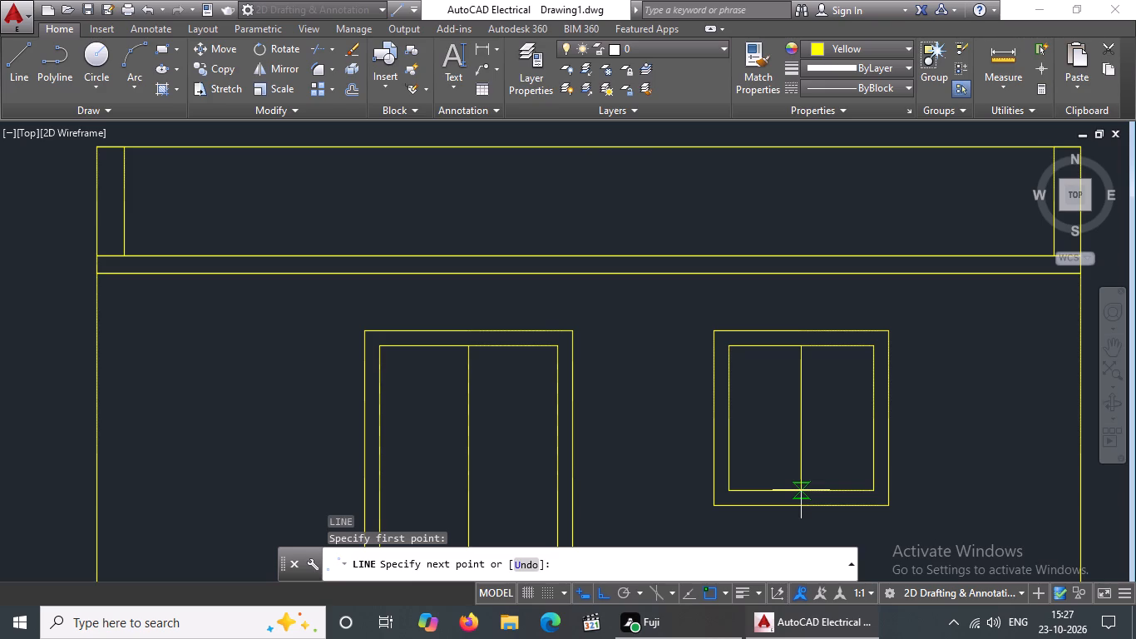
pyautogui.scroll(3, 801, 490)
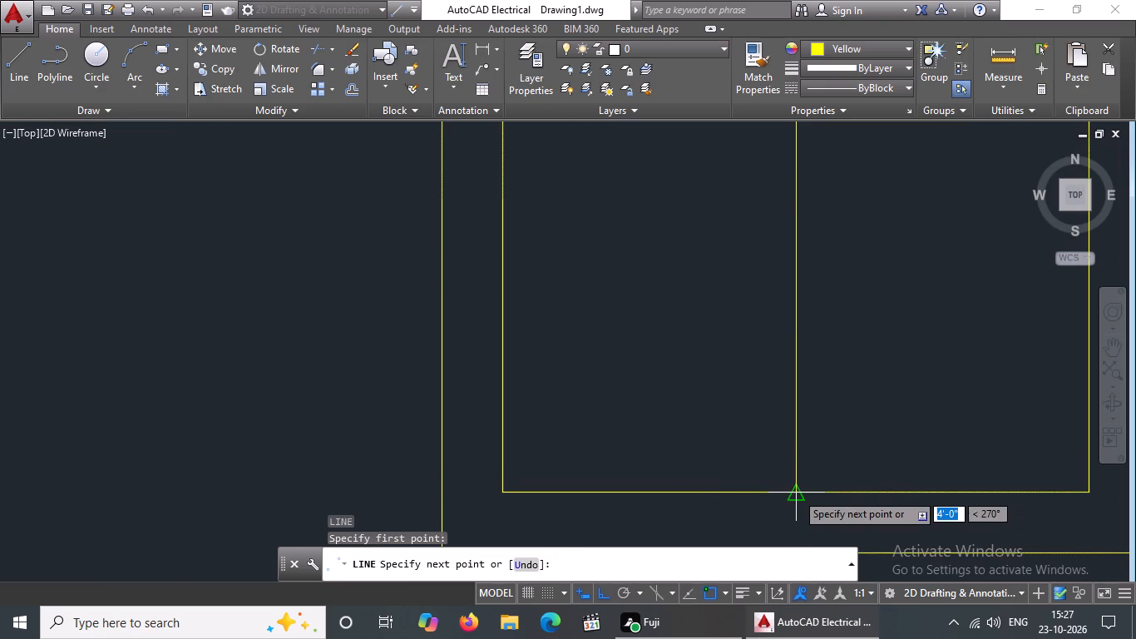
pyautogui.click(796, 492)
pyautogui.scroll(-4, 808, 488)
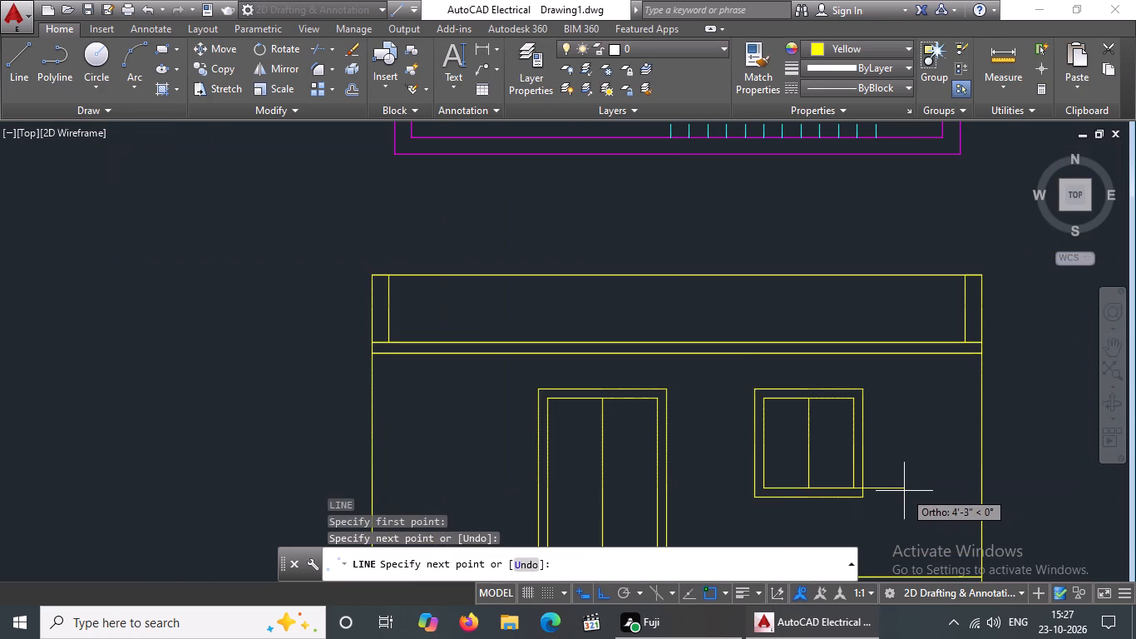
pyautogui.press('Escape')
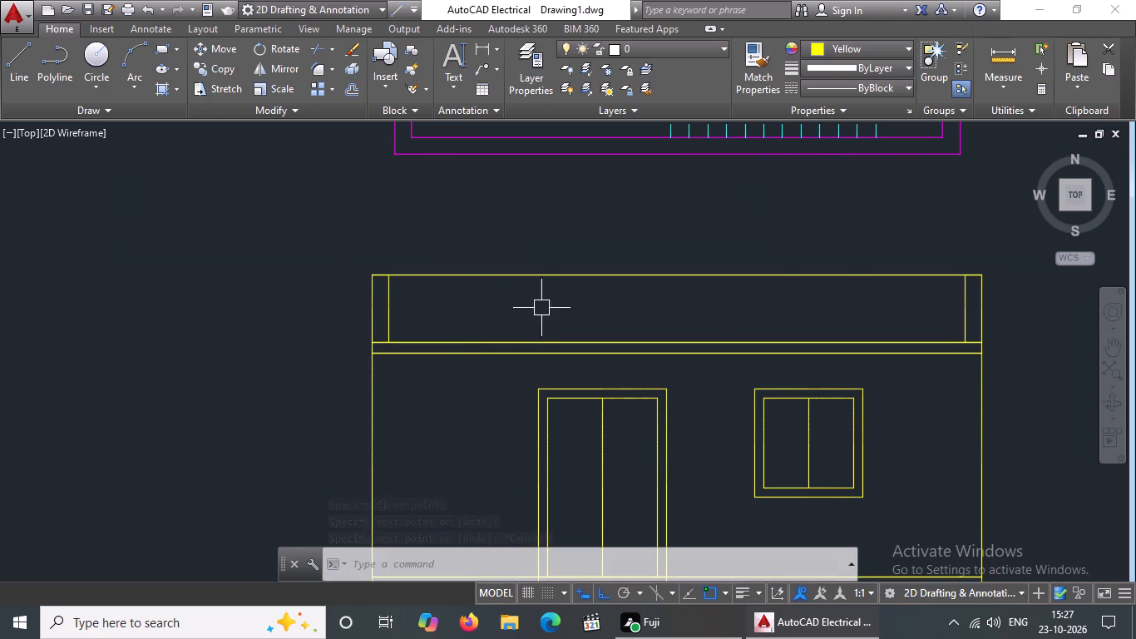
# Hatch the plinth strips on both sides of the entrance steps with the AR-CONC pattern in red.
pyautogui.scroll(-3, 551, 308)
pyautogui.scroll(3, 529, 319)
pyautogui.scroll(-1, 527, 319)
pyautogui.moveTo(516, 358); pyautogui.dragTo(536, 383, button='middle')
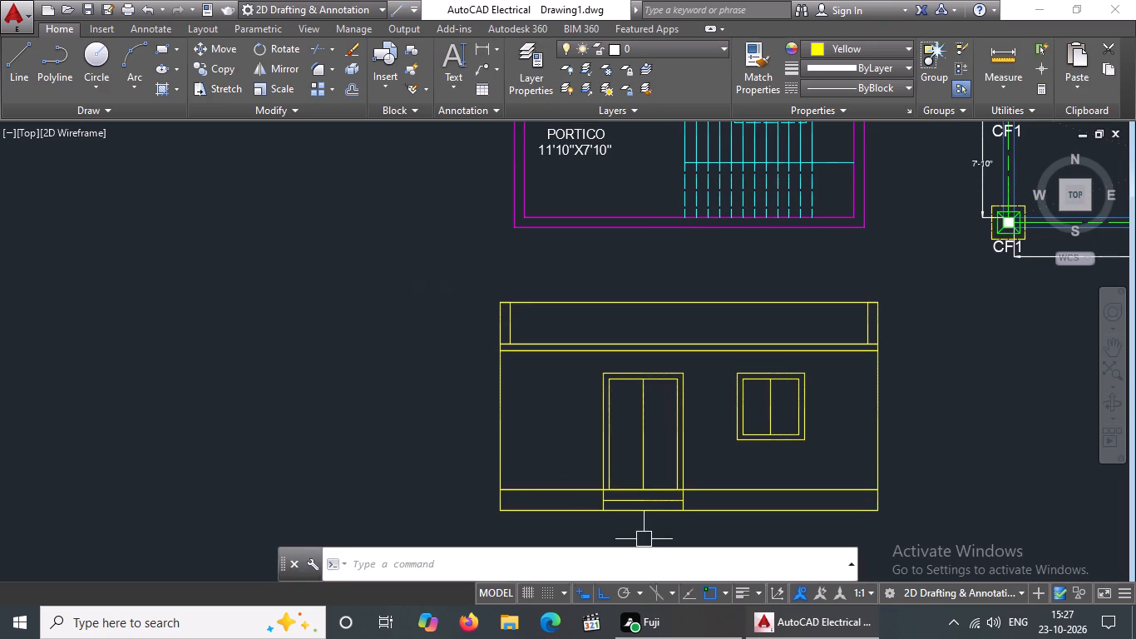
pyautogui.scroll(2, 688, 541)
pyautogui.click(175, 88)
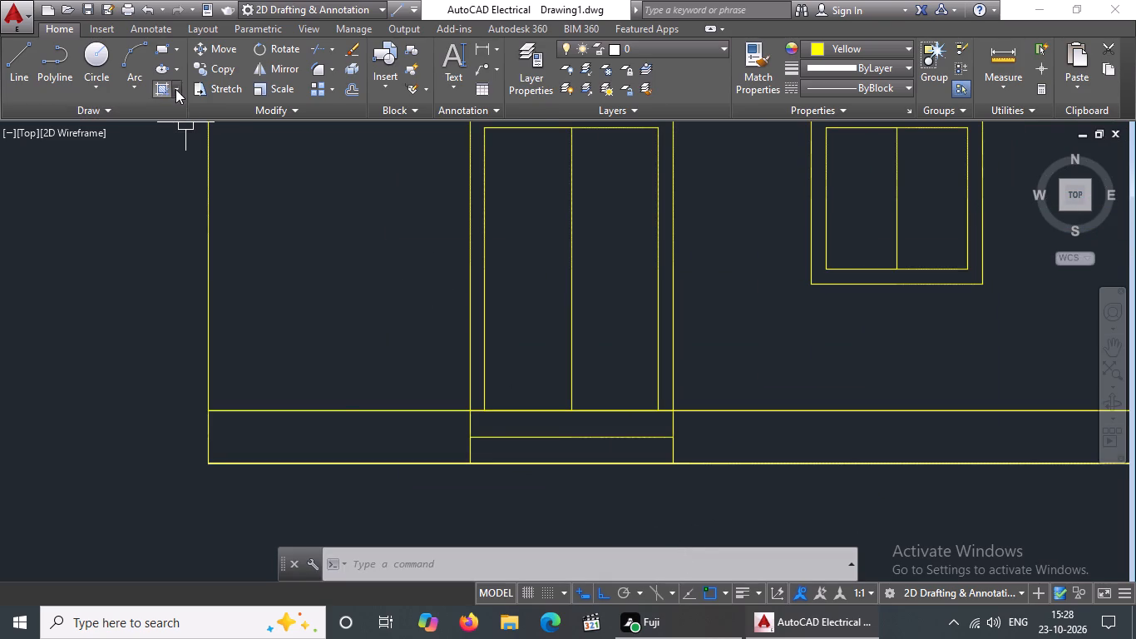
pyautogui.click(203, 116)
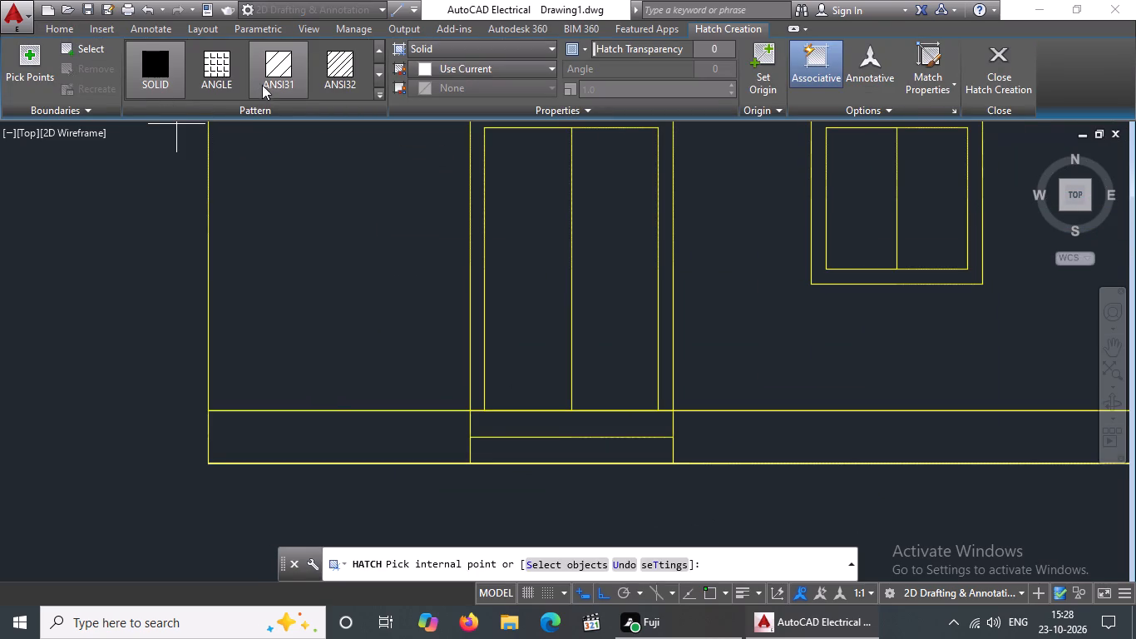
pyautogui.scroll(3, 271, 82)
pyautogui.scroll(-3, 274, 78)
pyautogui.click(336, 60)
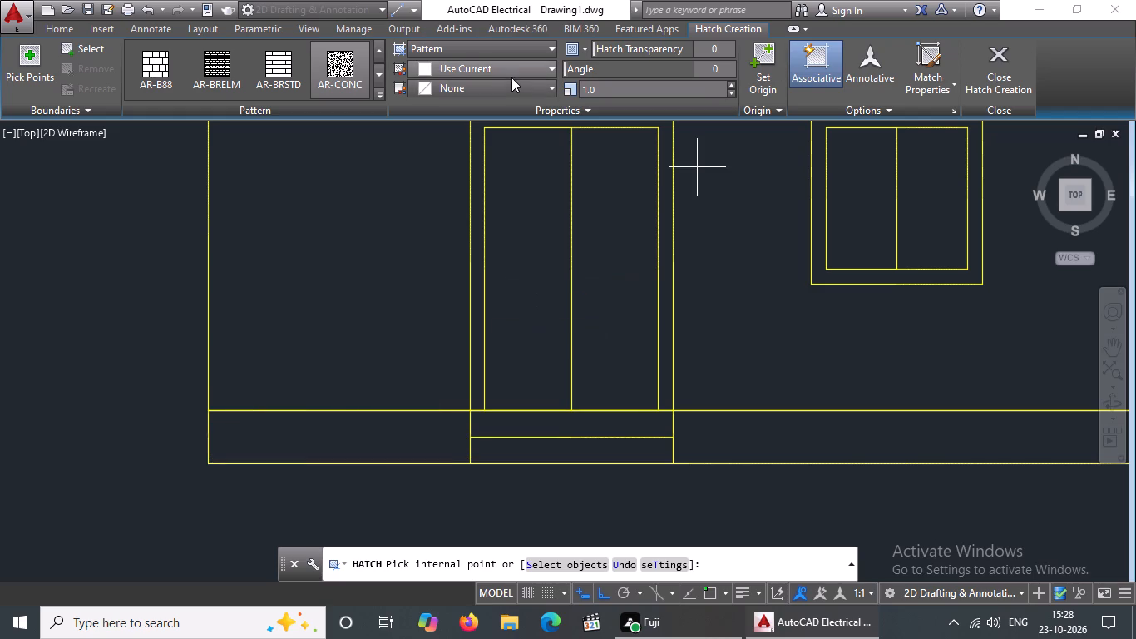
pyautogui.scroll(-6, 535, 284)
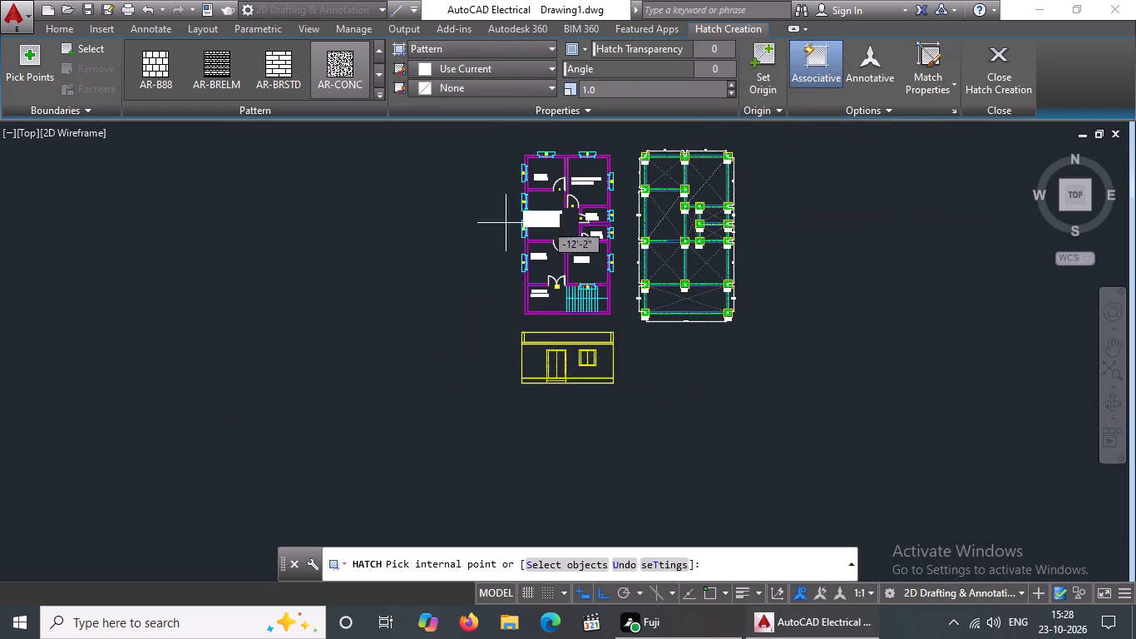
pyautogui.click(526, 67)
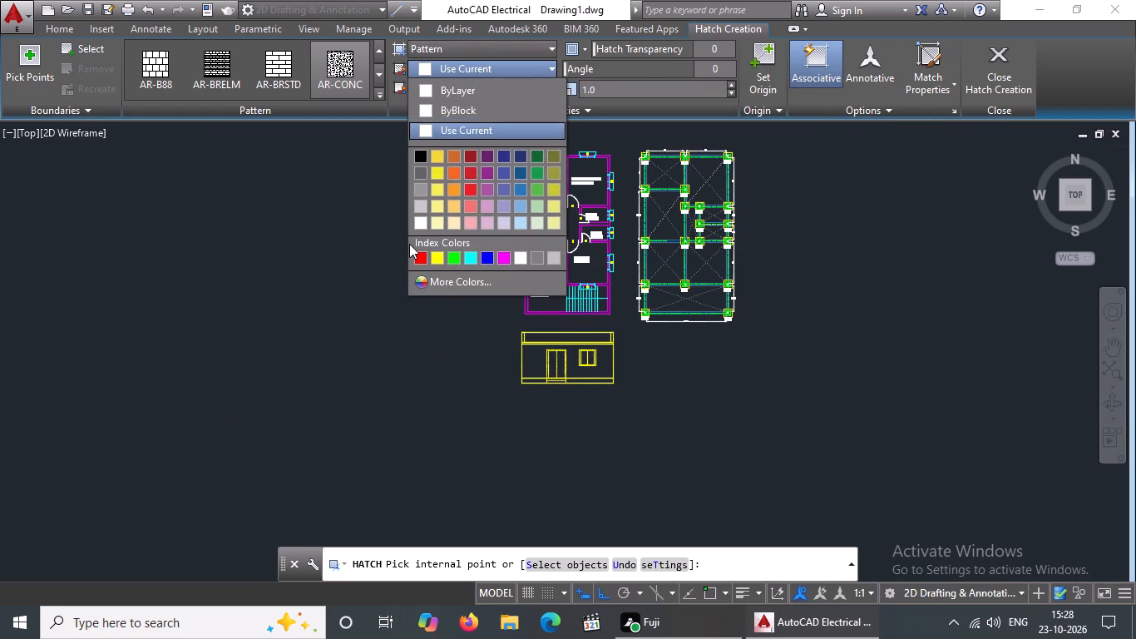
pyautogui.click(417, 256)
pyautogui.scroll(3, 528, 404)
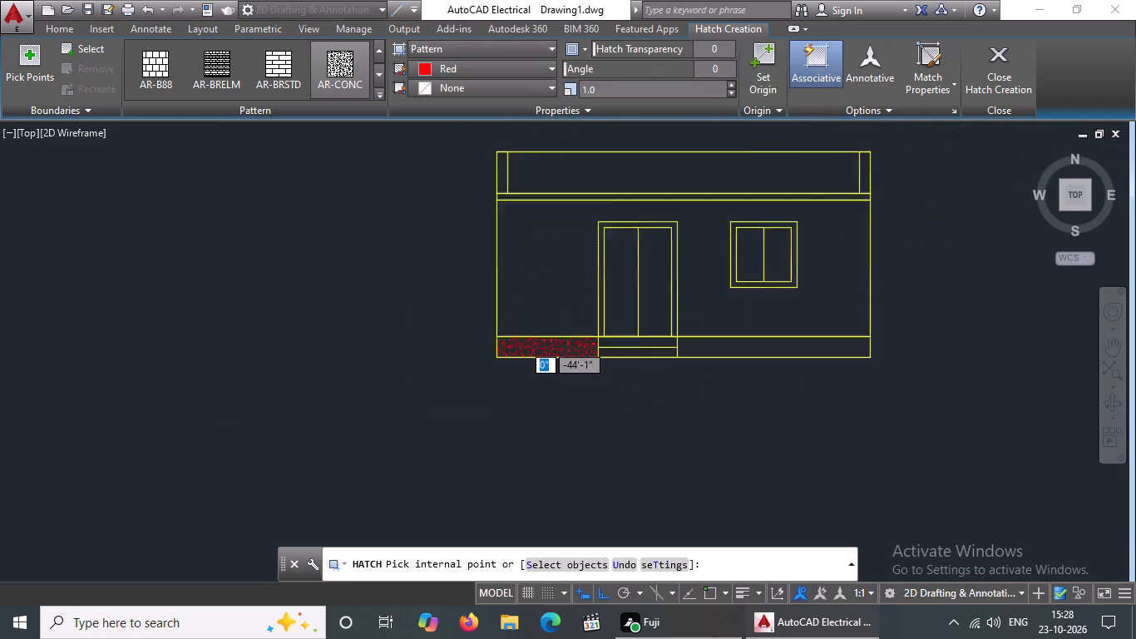
pyautogui.scroll(2, 522, 344)
pyautogui.click(556, 340)
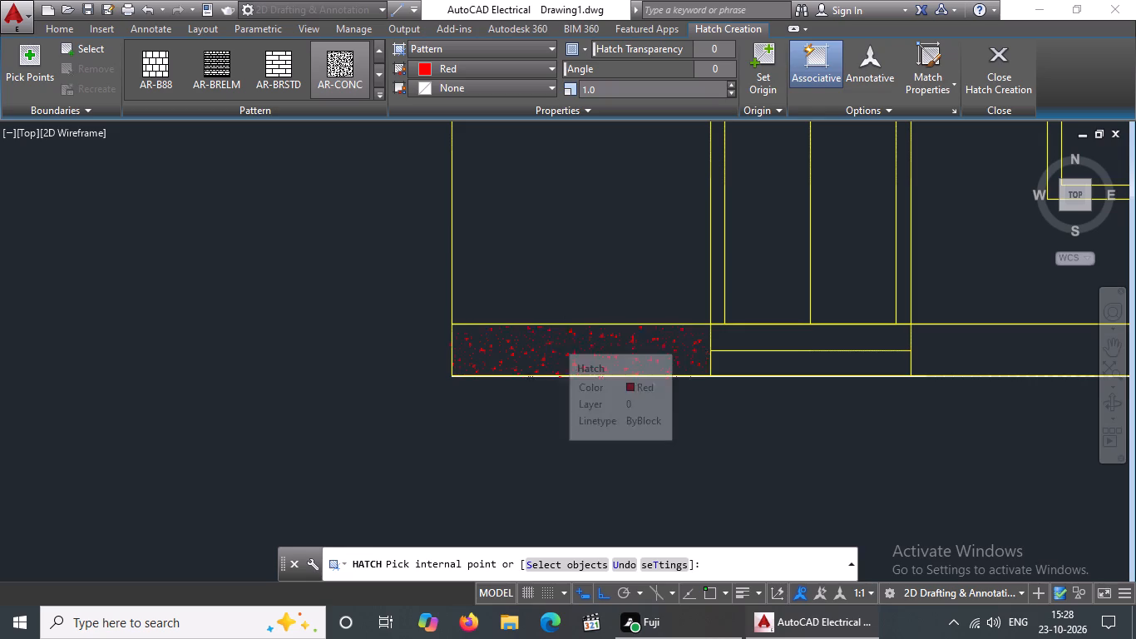
pyautogui.click(955, 348)
# Set the plinth hatch scale to 2 and finish the hatch.
pyautogui.moveTo(618, 92); pyautogui.dragTo(617, 104)
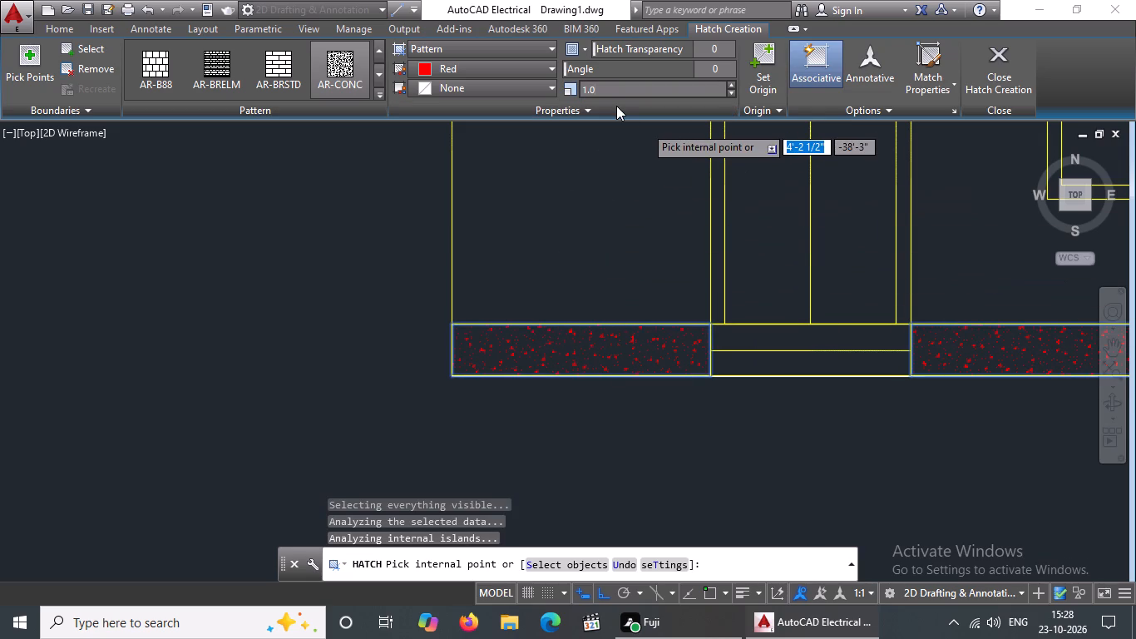
pyautogui.press('BackSpace')
pyautogui.press('BackSpace')
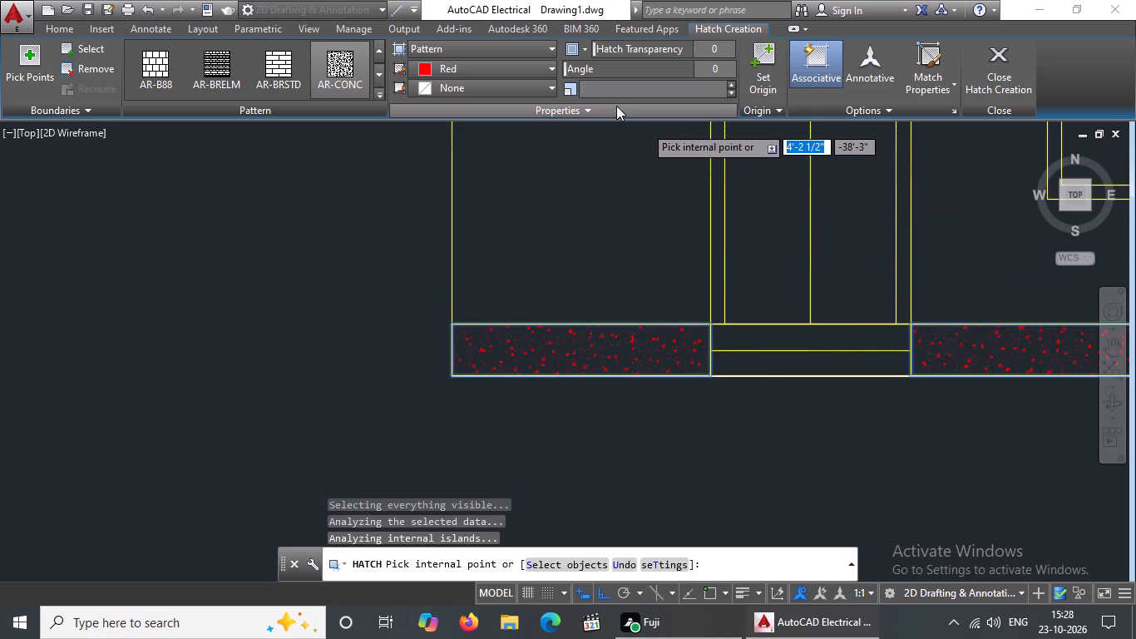
pyautogui.press('2')
pyautogui.press('Return')
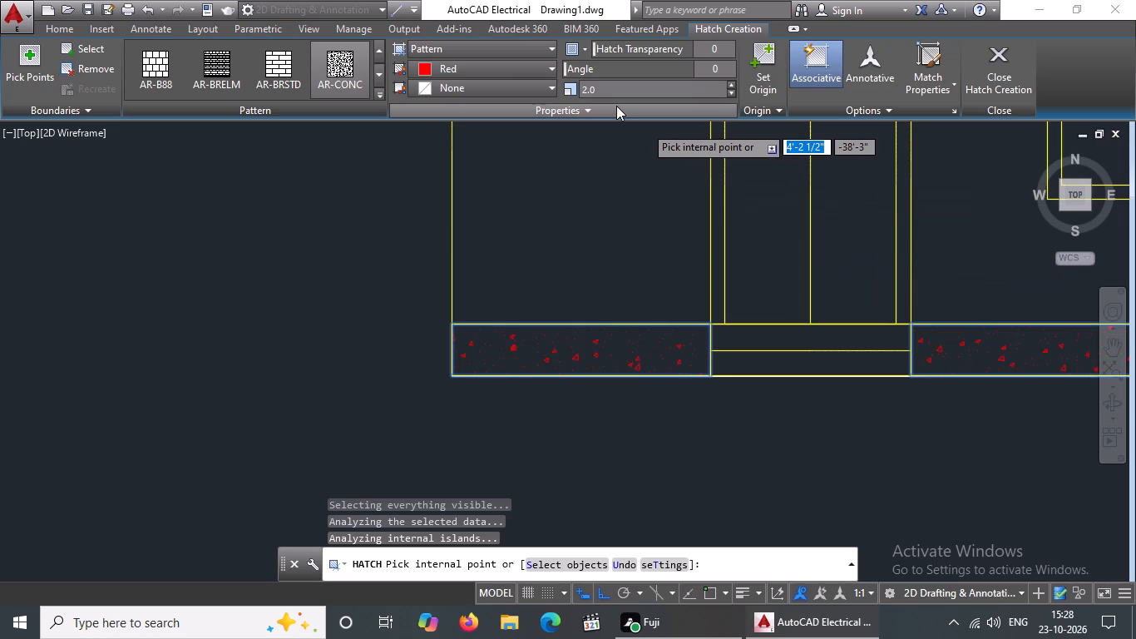
pyautogui.scroll(-1, 723, 288)
pyautogui.scroll(-2, 793, 275)
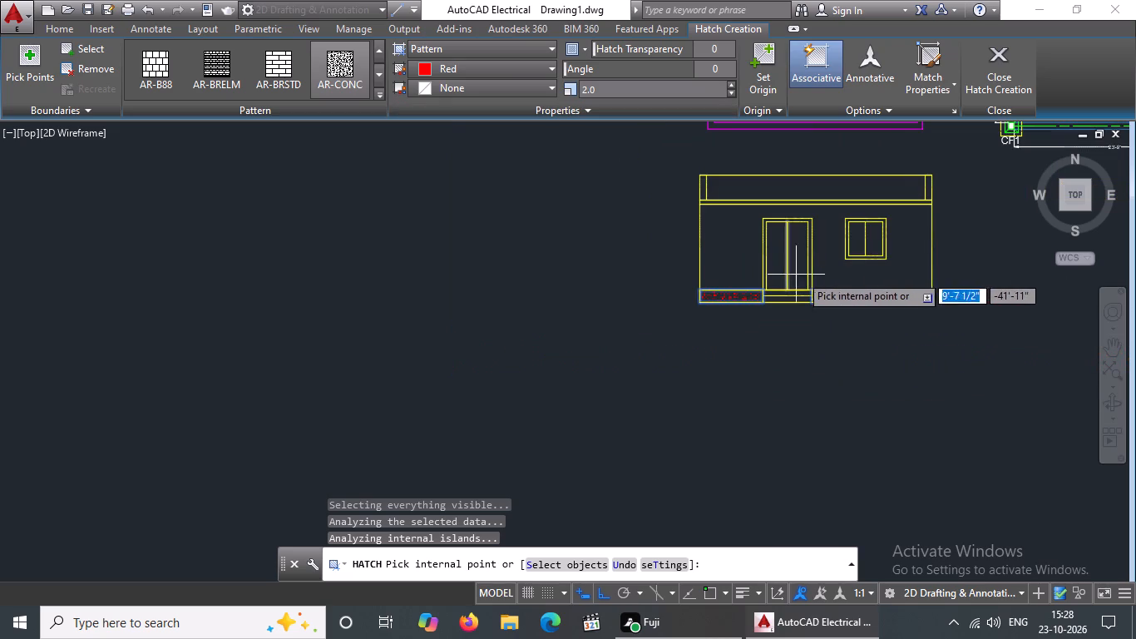
pyautogui.click(1007, 76)
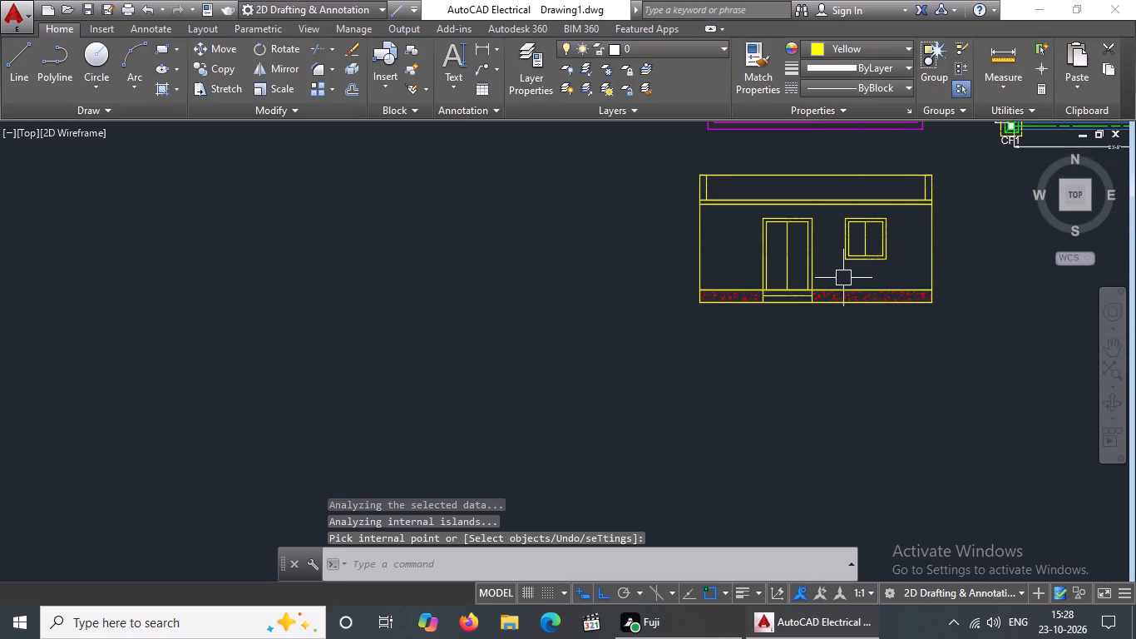
# Hatch the wall area around the door and window with the red AR-BRSTD brick pattern.
pyautogui.scroll(2, 872, 265)
pyautogui.scroll(-2, 818, 289)
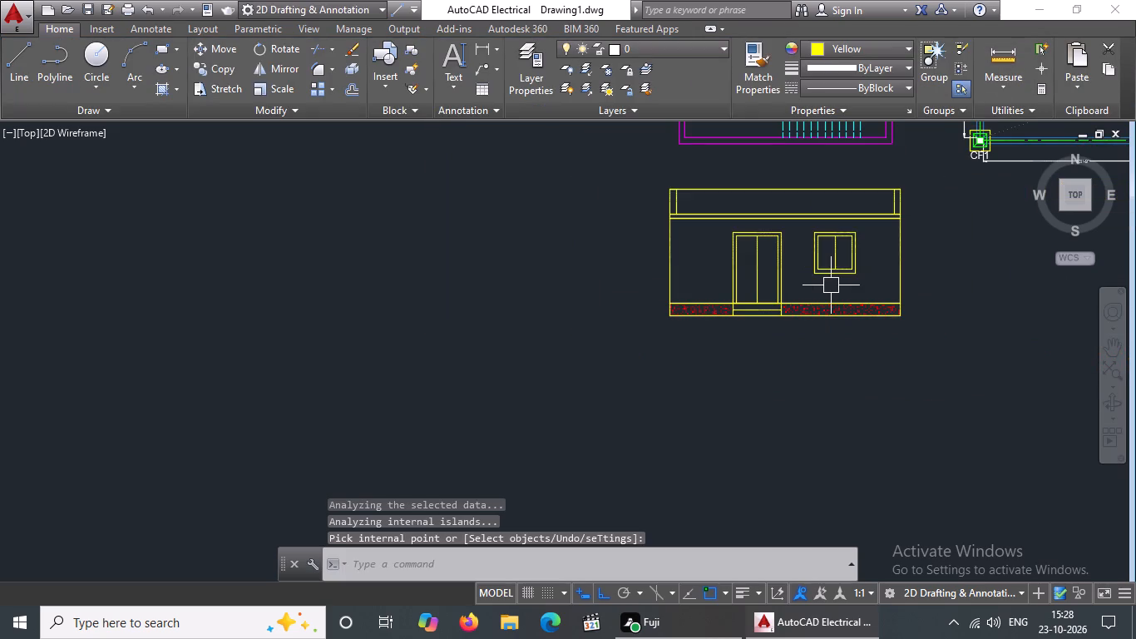
pyautogui.moveTo(832, 286); pyautogui.dragTo(790, 356, button='middle')
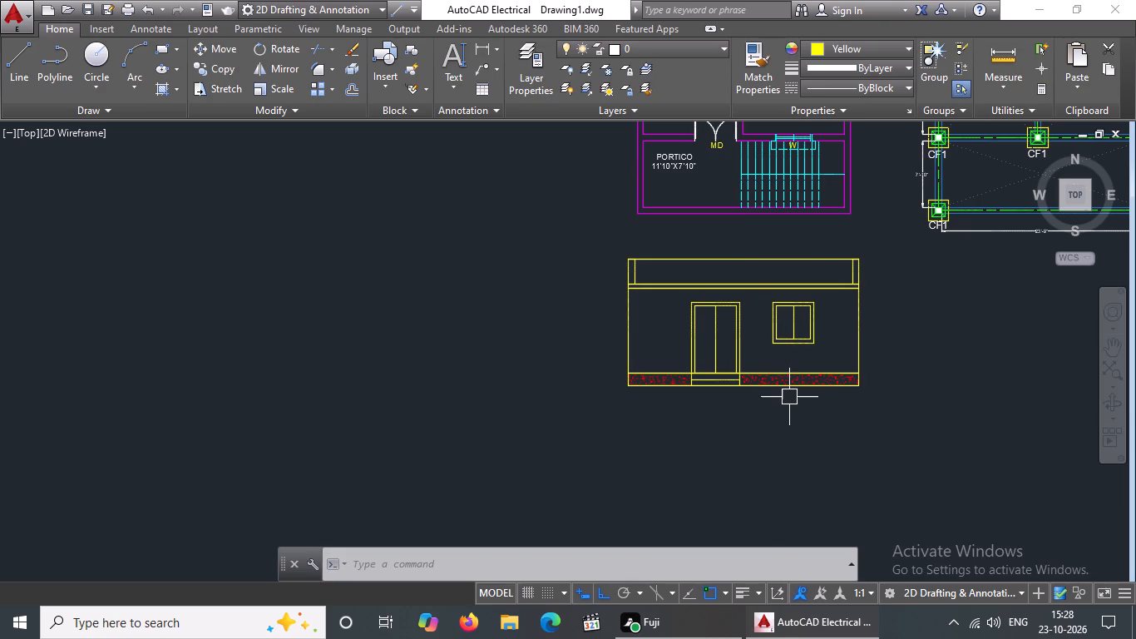
pyautogui.click(774, 356)
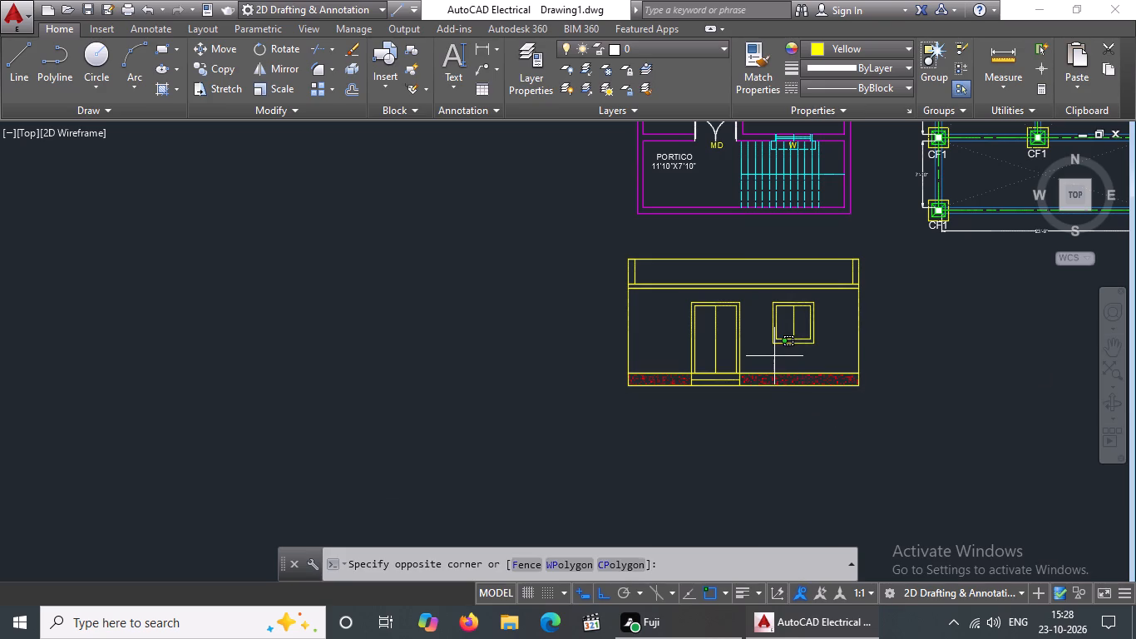
pyautogui.scroll(2, 773, 357)
pyautogui.press('Escape')
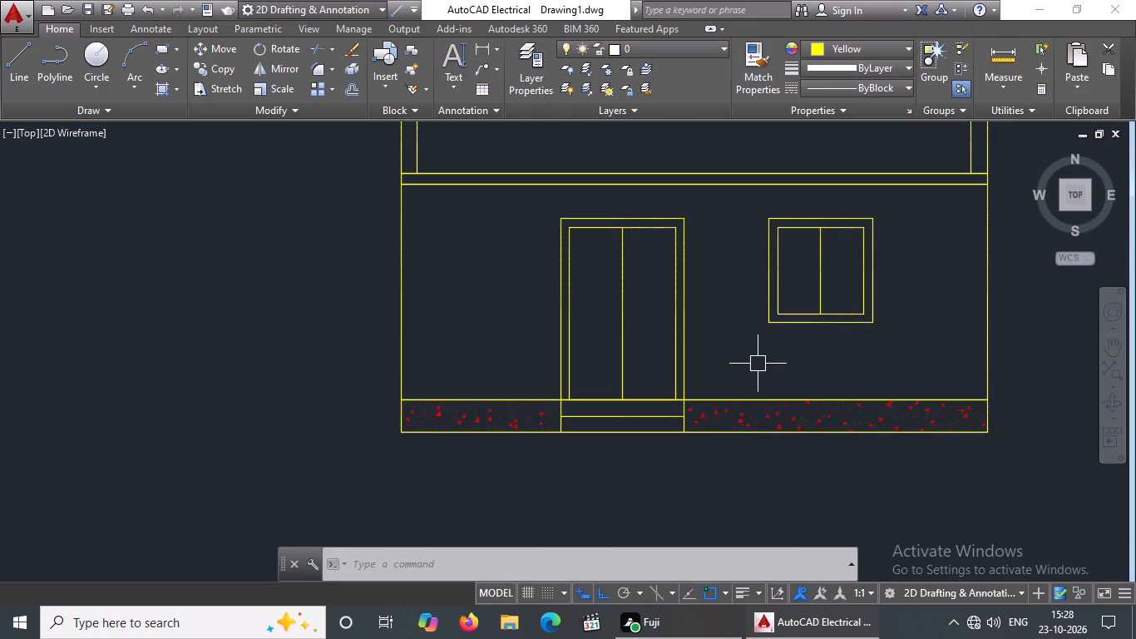
pyautogui.click(175, 95)
pyautogui.click(188, 121)
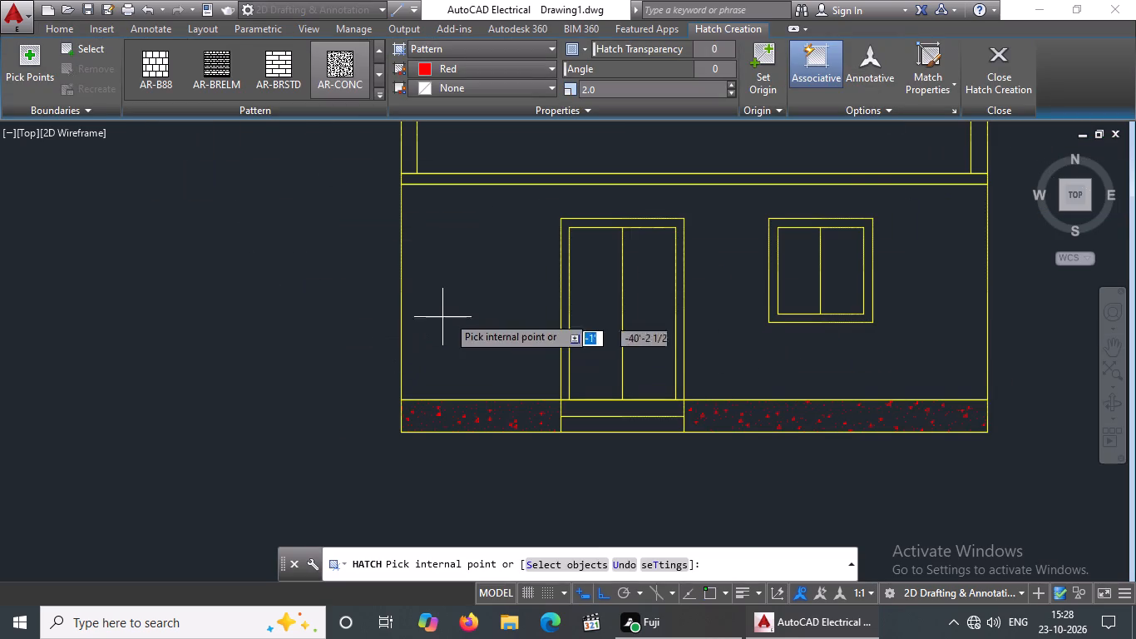
pyautogui.click(269, 61)
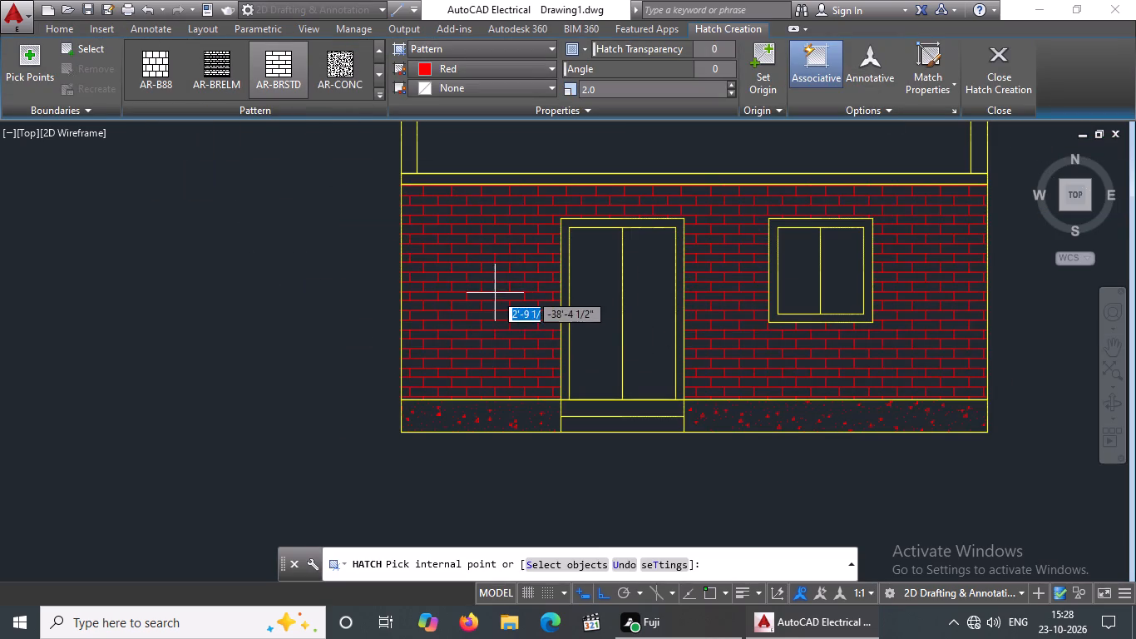
pyautogui.click(495, 295)
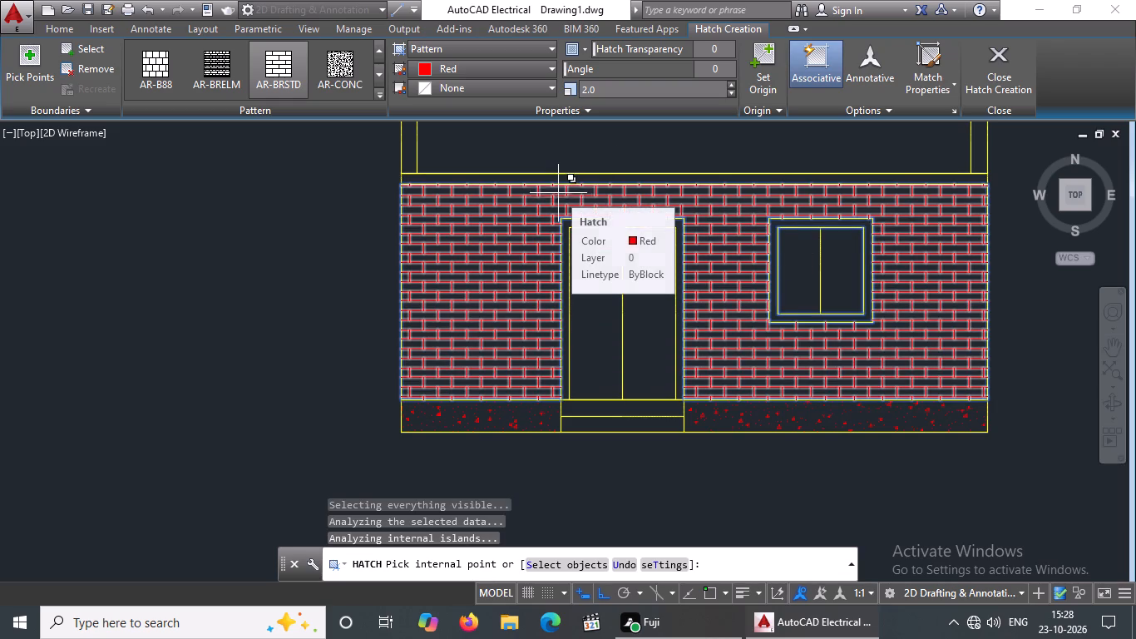
# Set the brick hatch scale to 4 and finish the hatch.
pyautogui.click(620, 91)
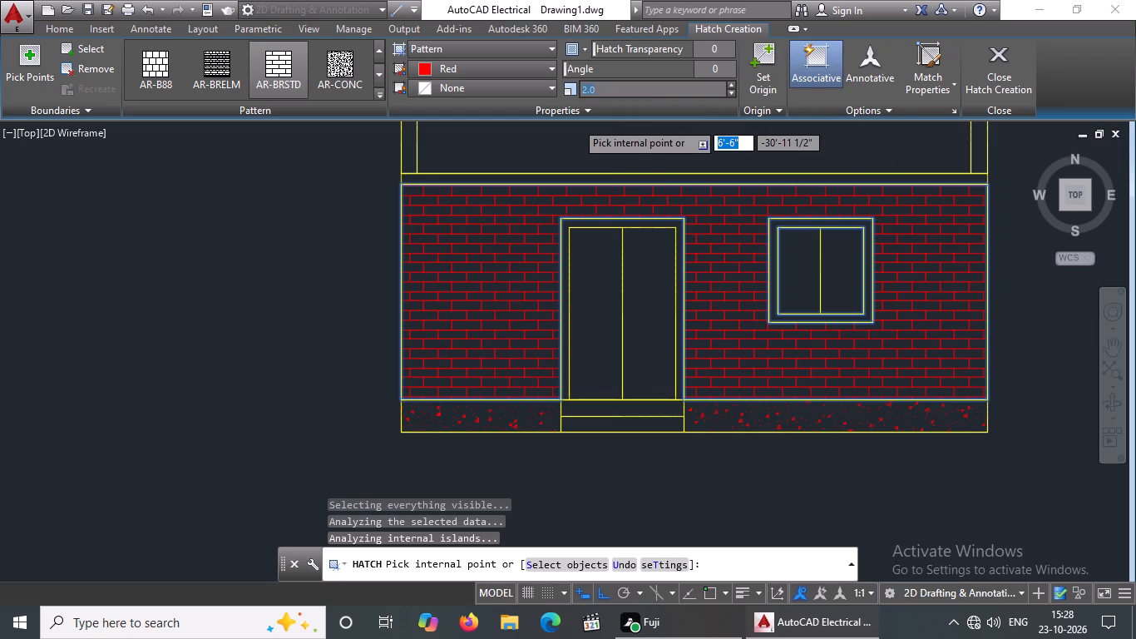
pyautogui.press('BackSpace')
pyautogui.press('BackSpace')
pyautogui.press('4')
pyautogui.press('Return')
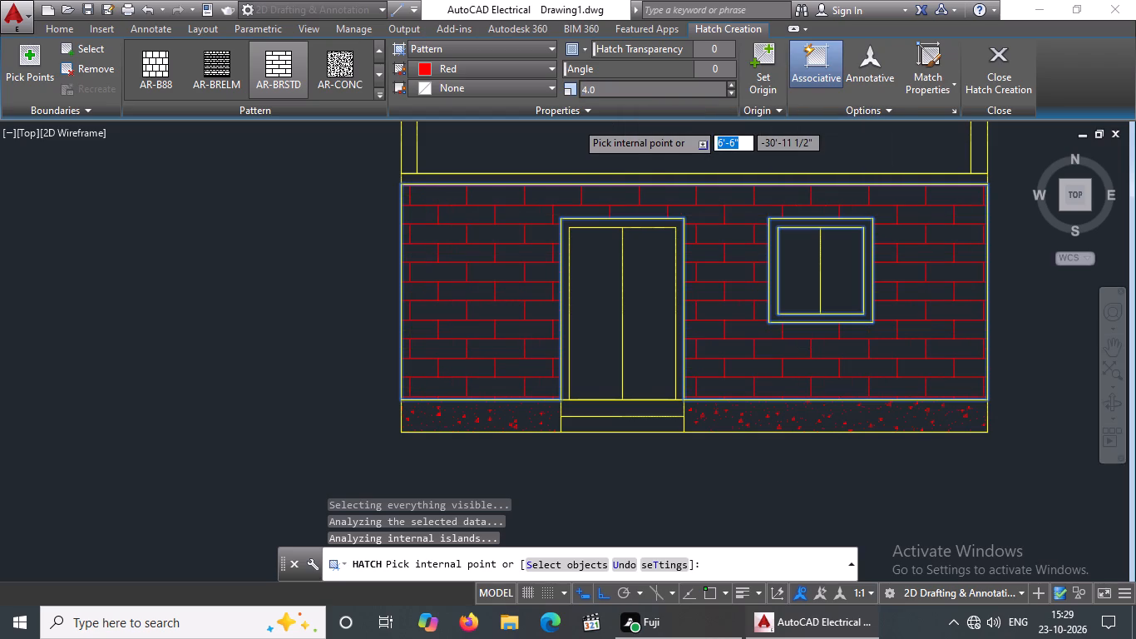
pyautogui.scroll(-2, 604, 270)
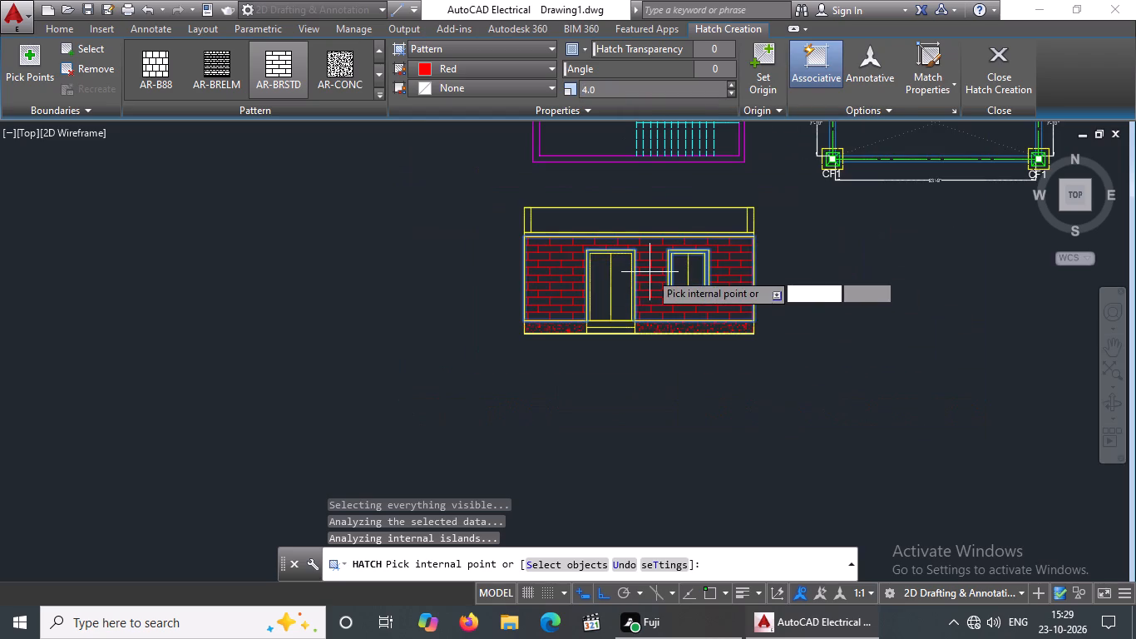
pyautogui.click(1010, 72)
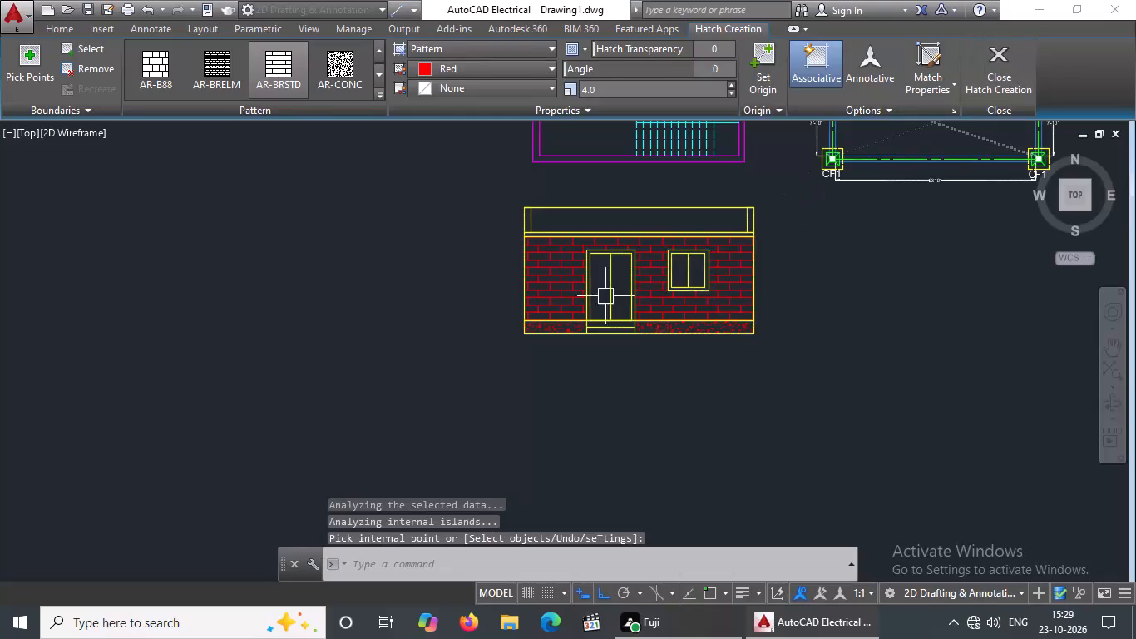
pyautogui.scroll(3, 568, 230)
pyautogui.scroll(-4, 555, 260)
pyautogui.press('Escape')
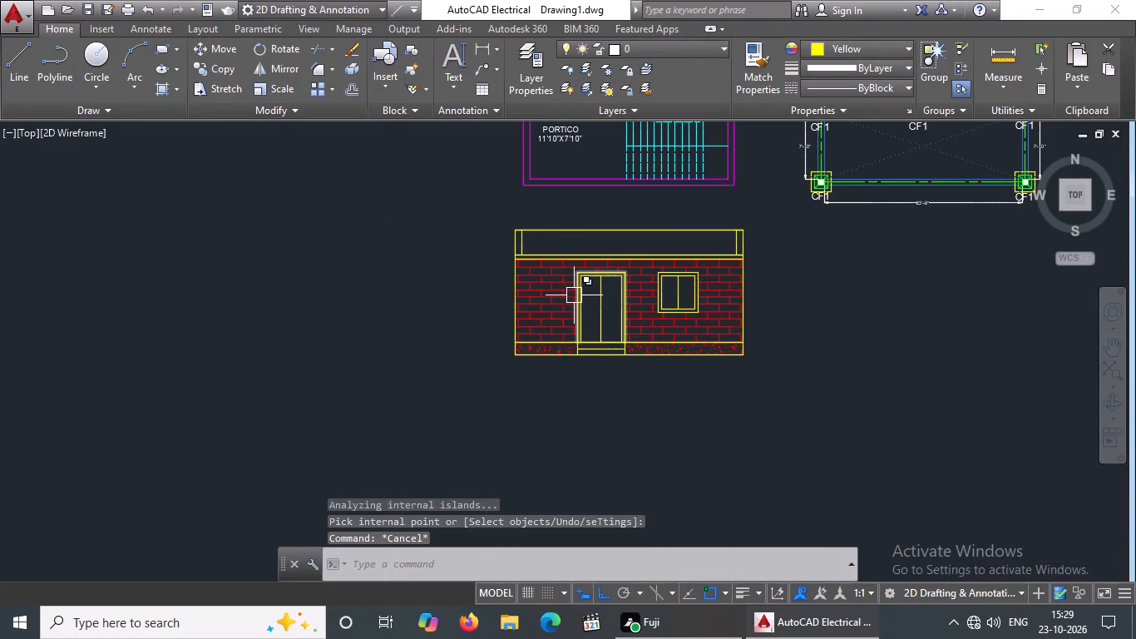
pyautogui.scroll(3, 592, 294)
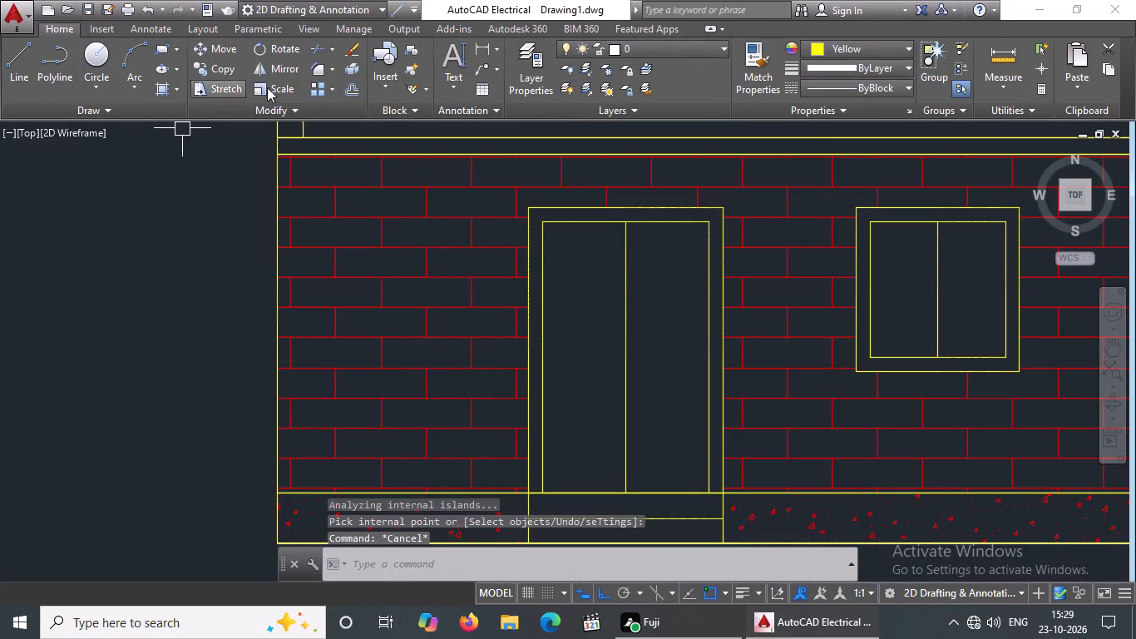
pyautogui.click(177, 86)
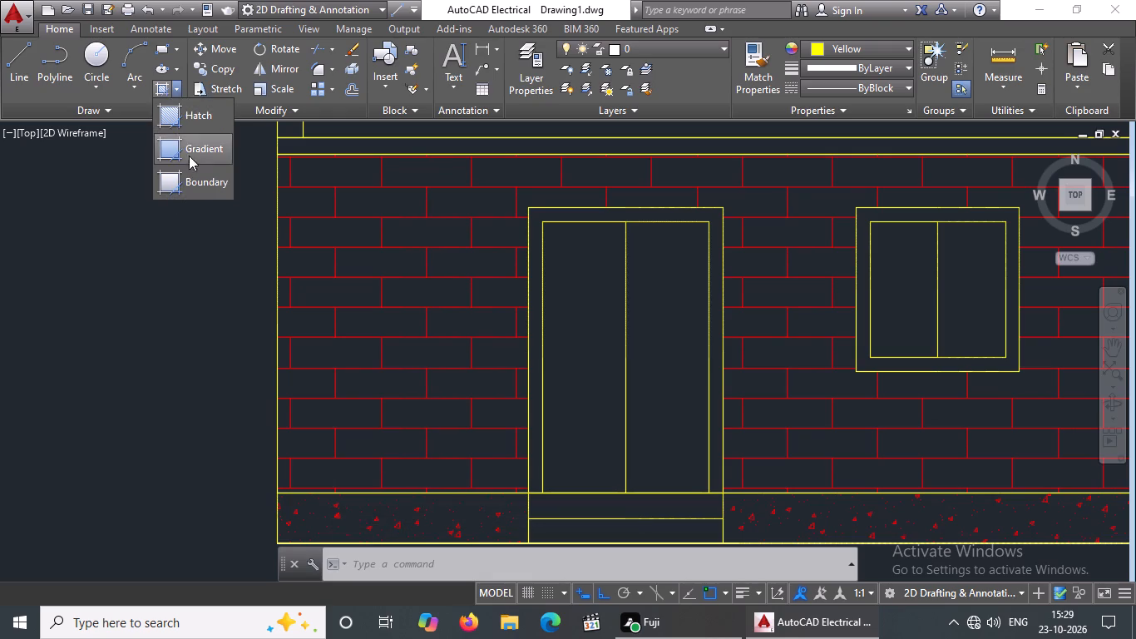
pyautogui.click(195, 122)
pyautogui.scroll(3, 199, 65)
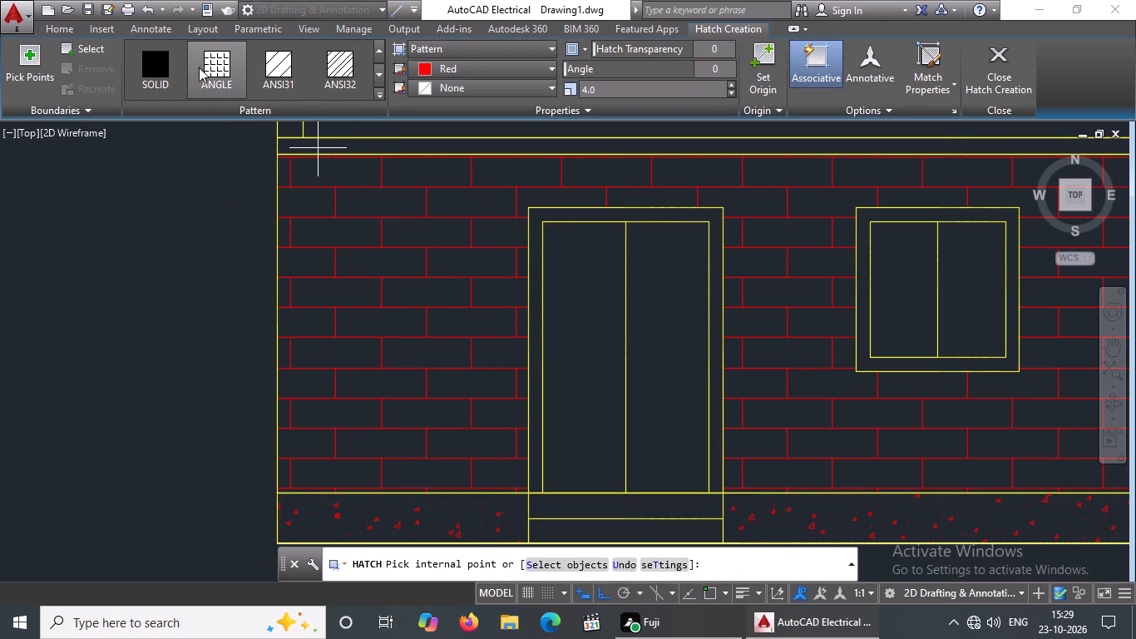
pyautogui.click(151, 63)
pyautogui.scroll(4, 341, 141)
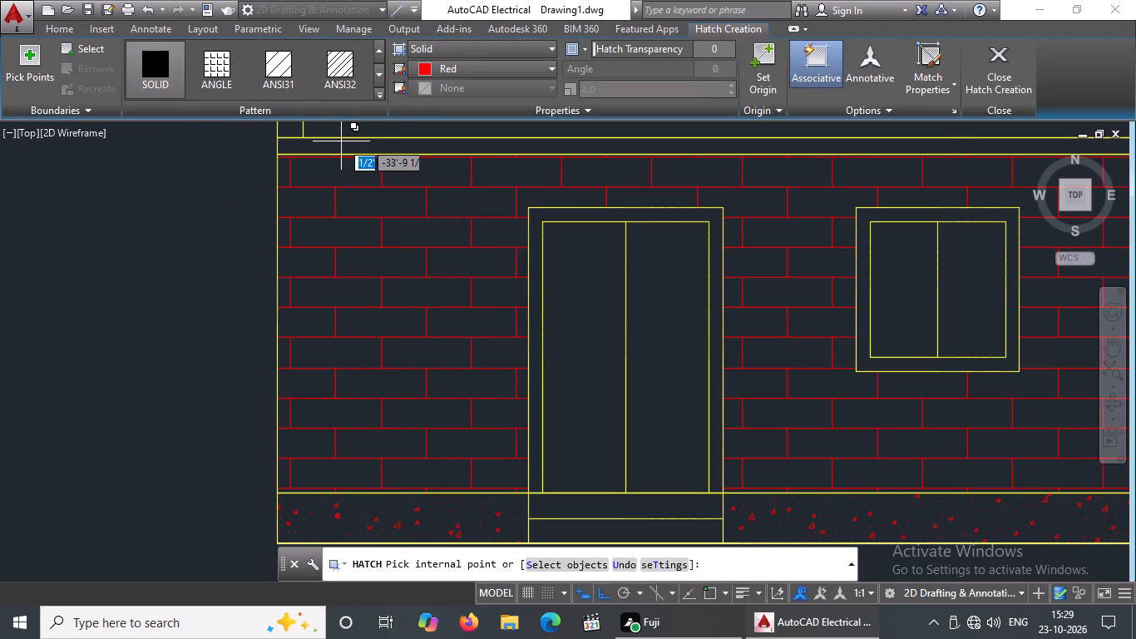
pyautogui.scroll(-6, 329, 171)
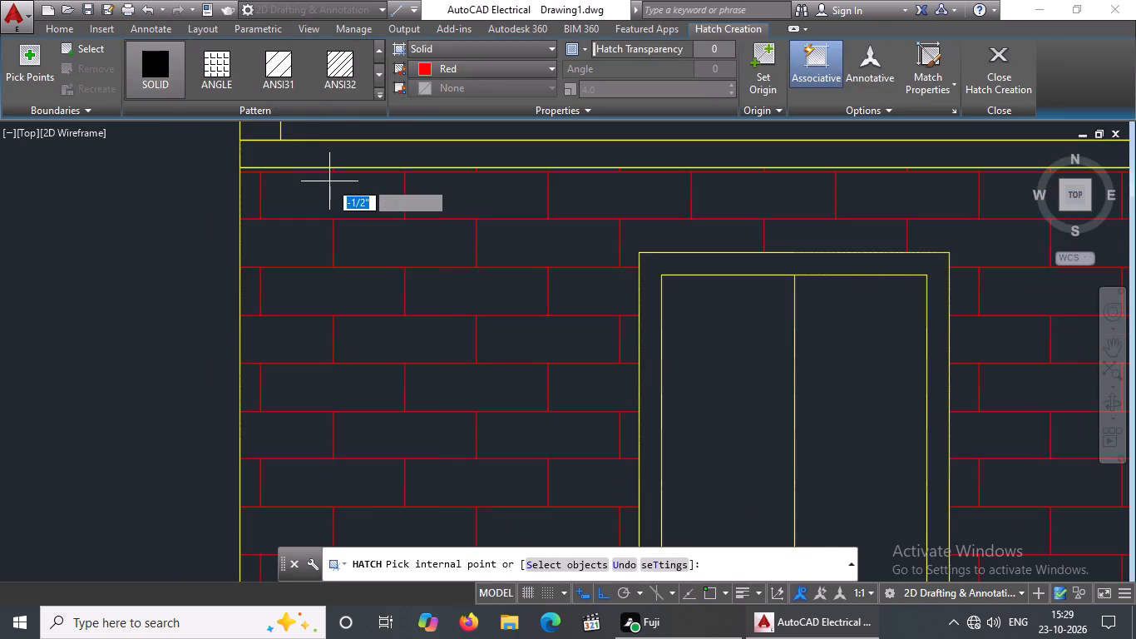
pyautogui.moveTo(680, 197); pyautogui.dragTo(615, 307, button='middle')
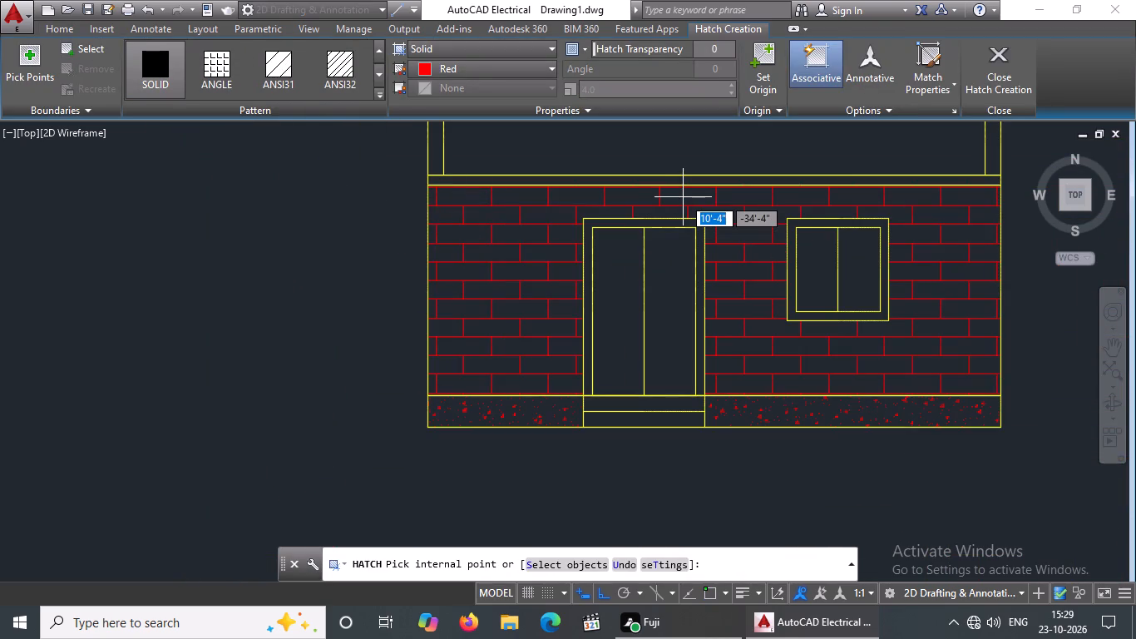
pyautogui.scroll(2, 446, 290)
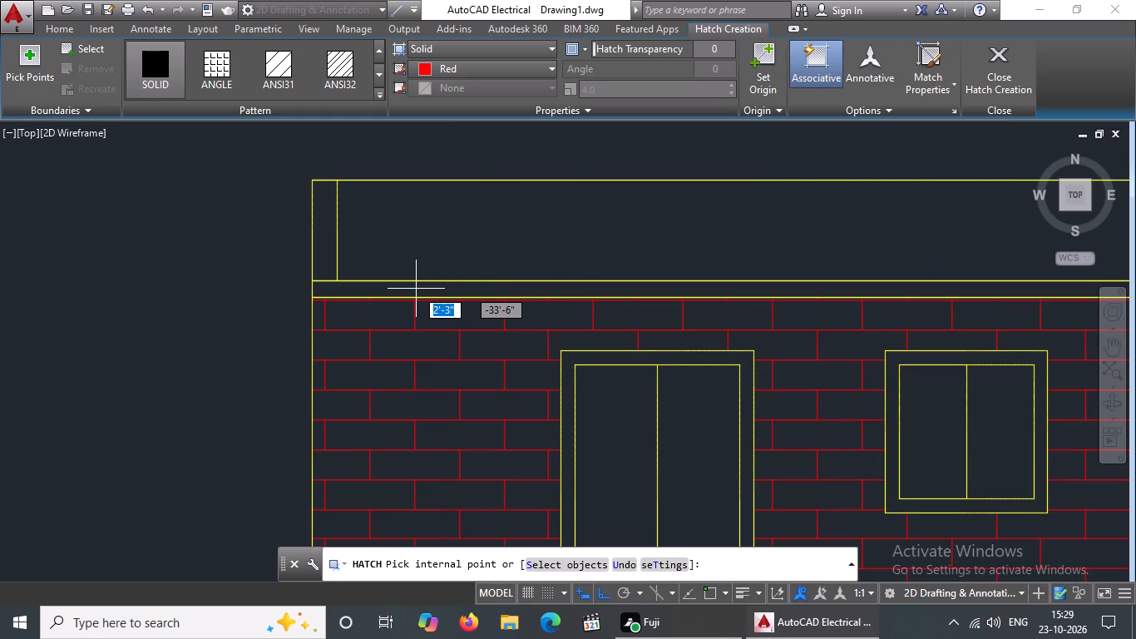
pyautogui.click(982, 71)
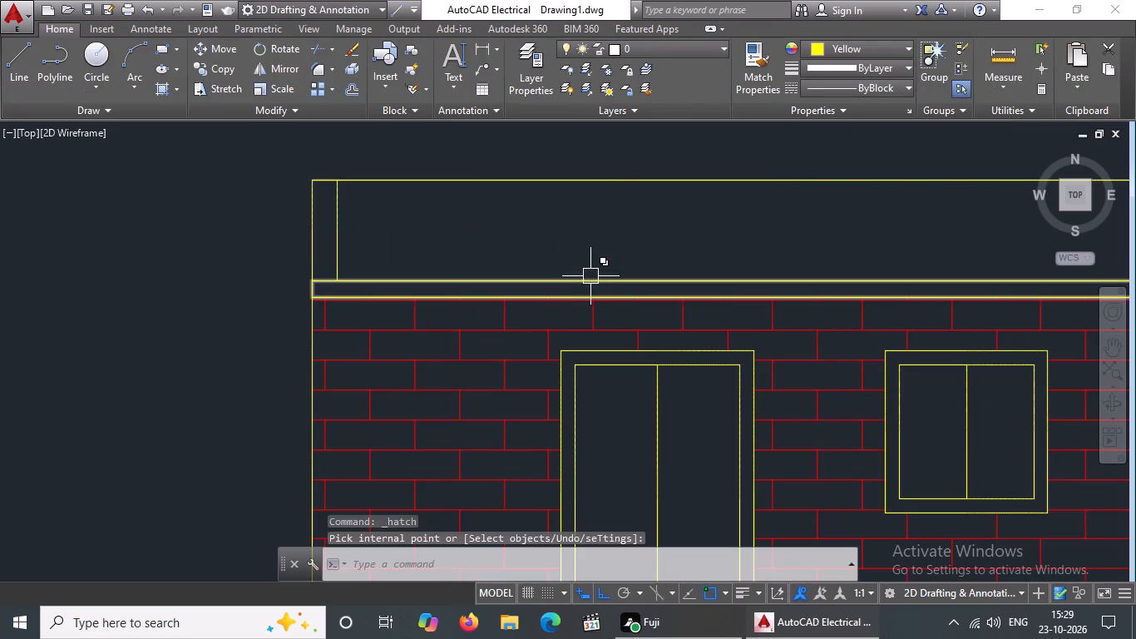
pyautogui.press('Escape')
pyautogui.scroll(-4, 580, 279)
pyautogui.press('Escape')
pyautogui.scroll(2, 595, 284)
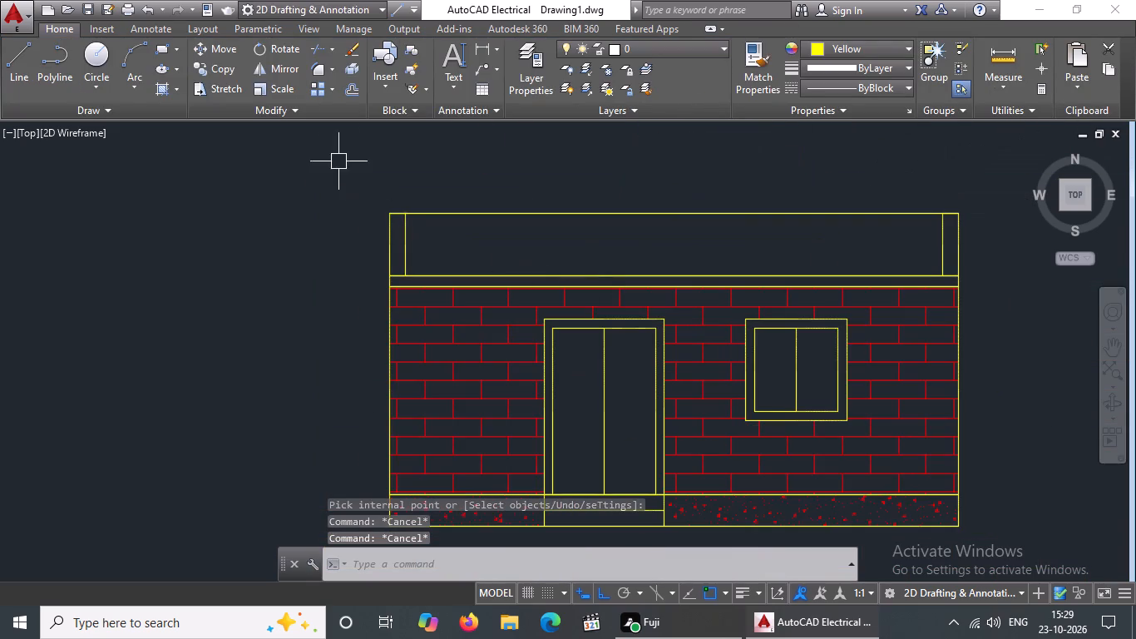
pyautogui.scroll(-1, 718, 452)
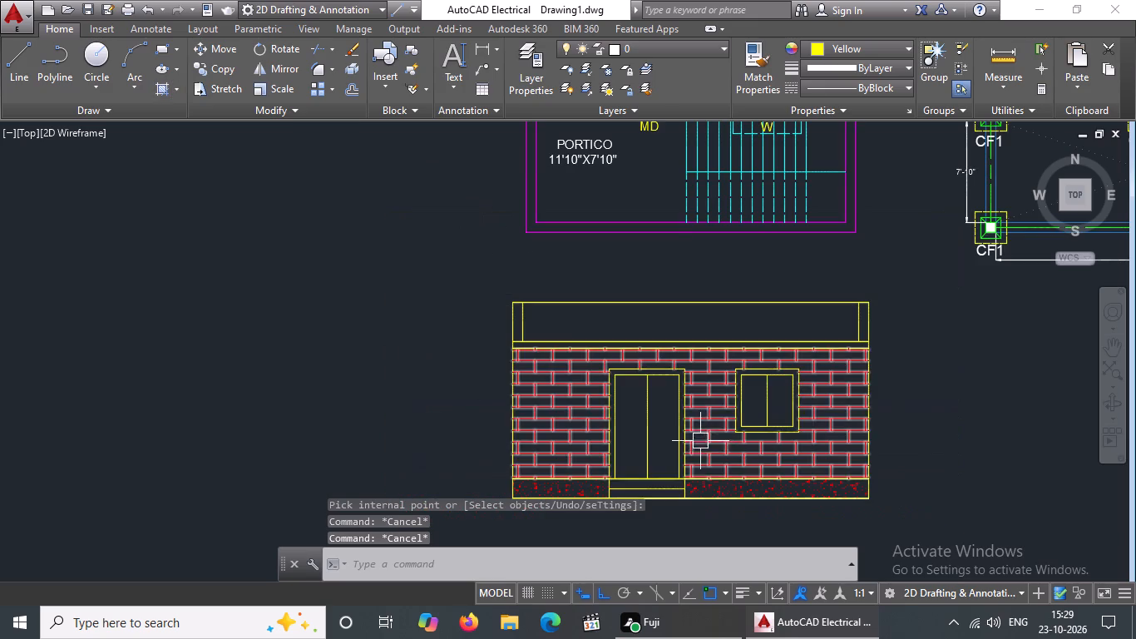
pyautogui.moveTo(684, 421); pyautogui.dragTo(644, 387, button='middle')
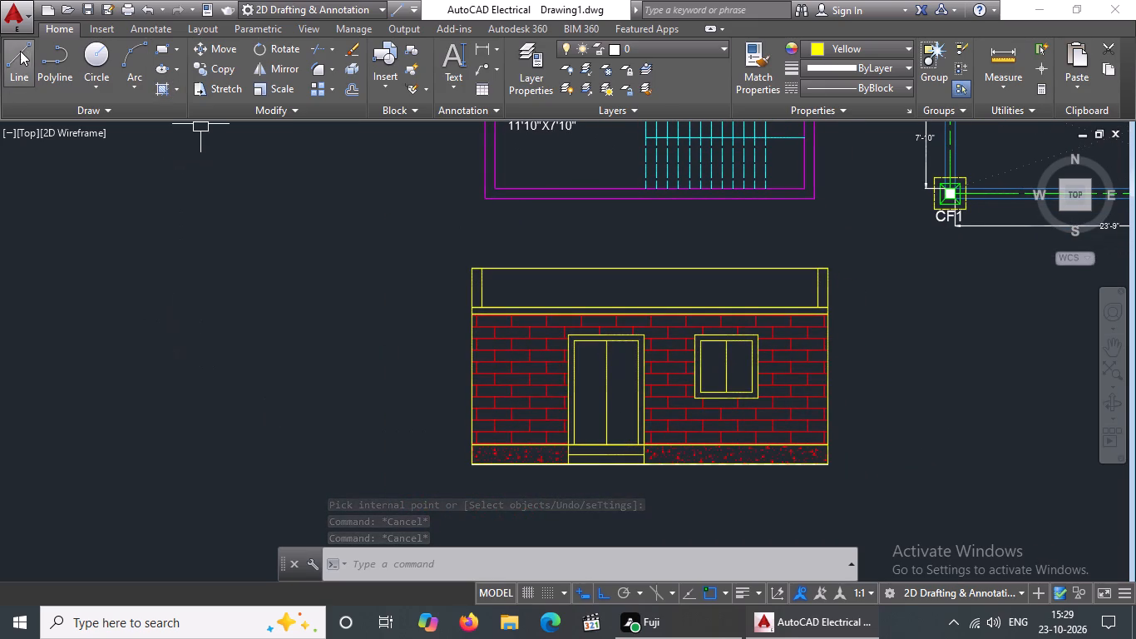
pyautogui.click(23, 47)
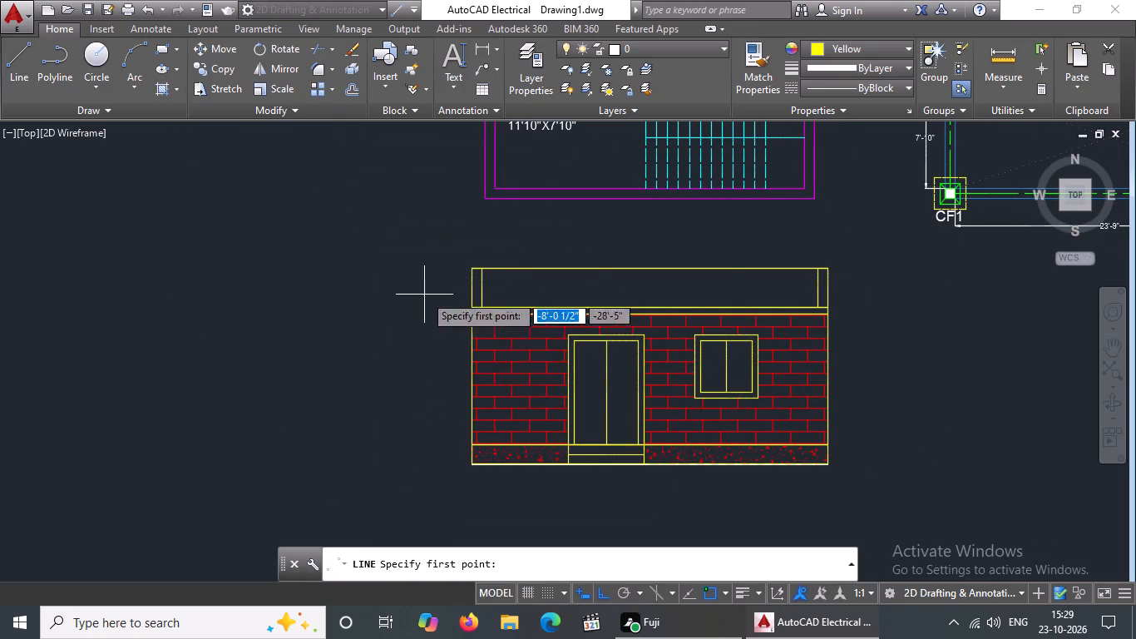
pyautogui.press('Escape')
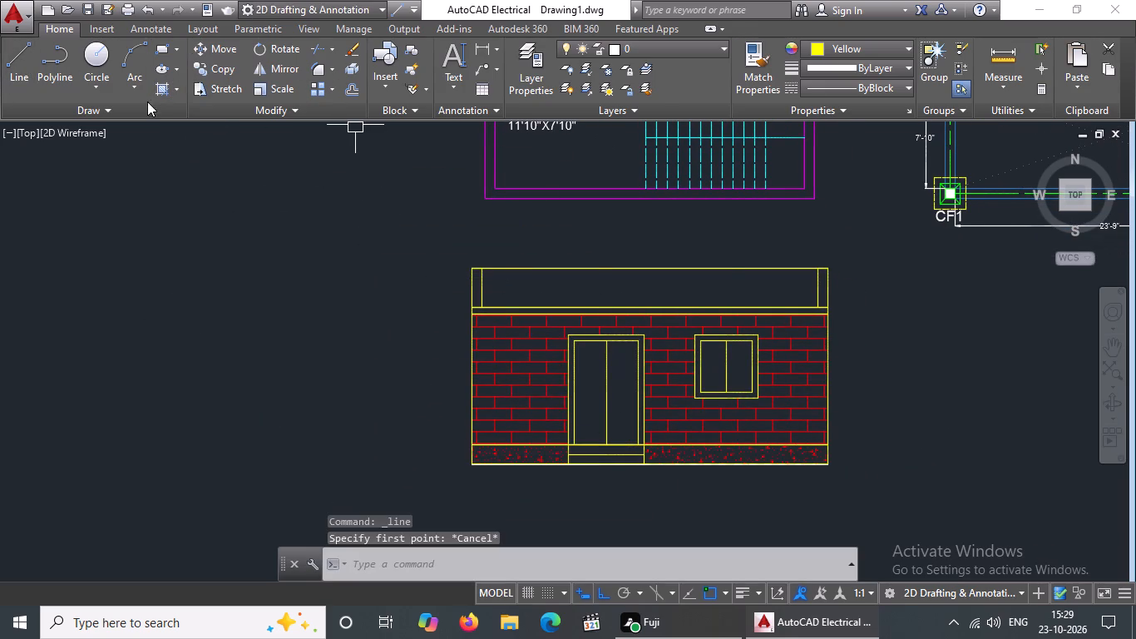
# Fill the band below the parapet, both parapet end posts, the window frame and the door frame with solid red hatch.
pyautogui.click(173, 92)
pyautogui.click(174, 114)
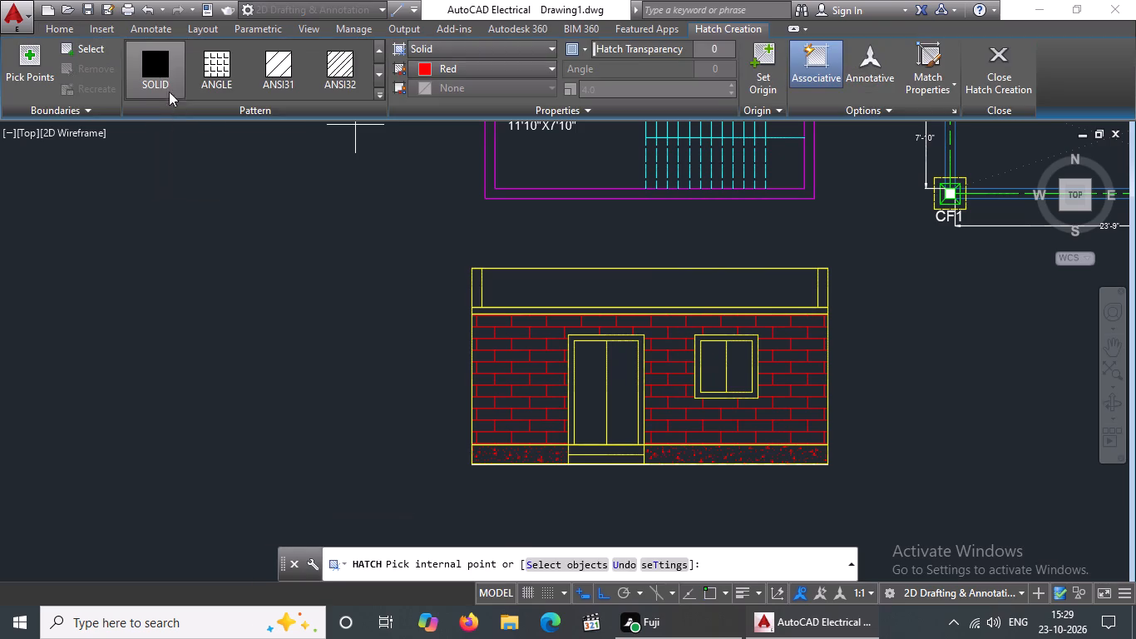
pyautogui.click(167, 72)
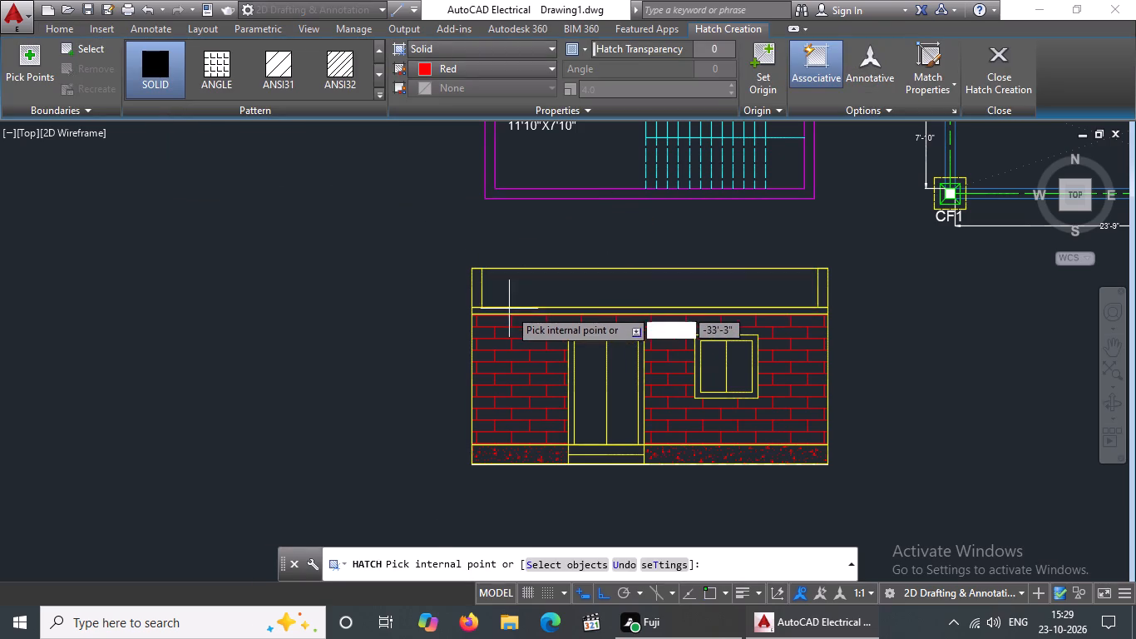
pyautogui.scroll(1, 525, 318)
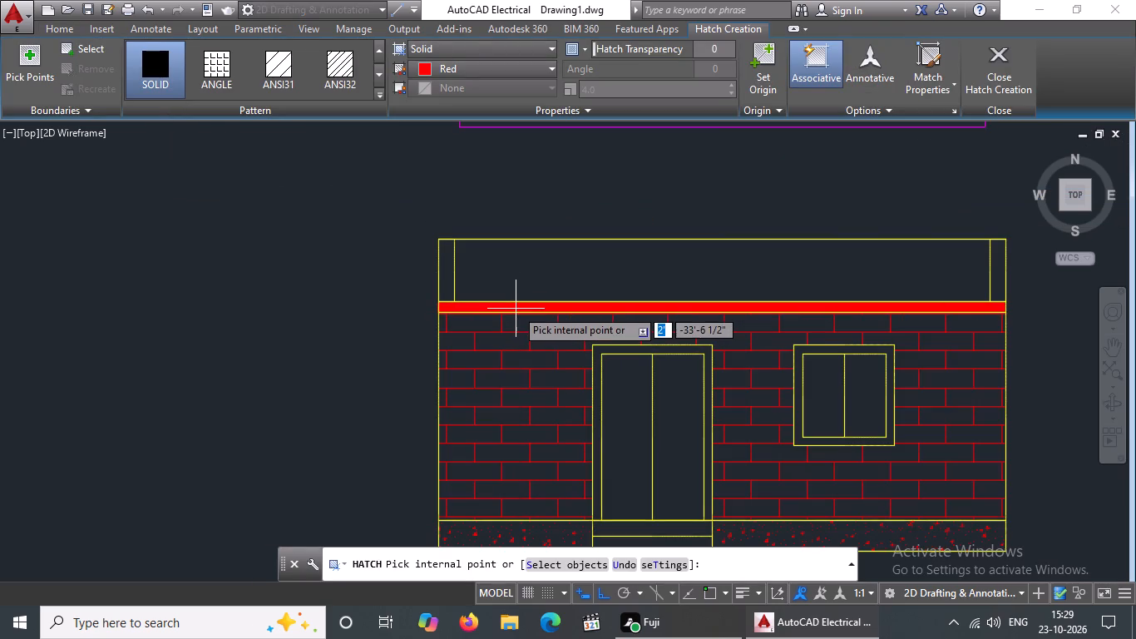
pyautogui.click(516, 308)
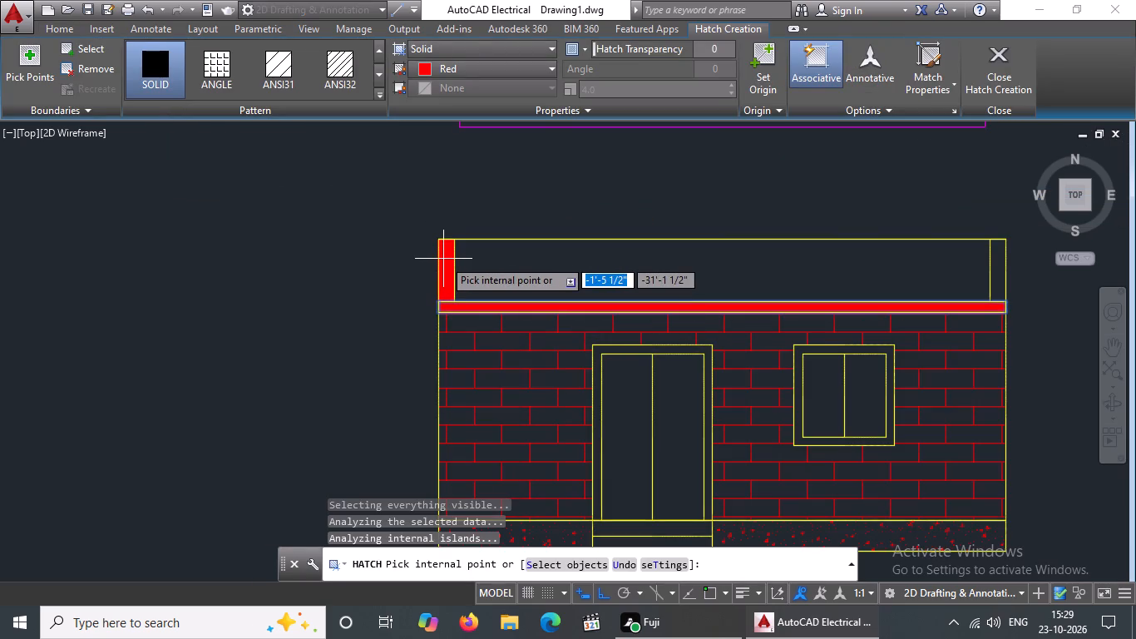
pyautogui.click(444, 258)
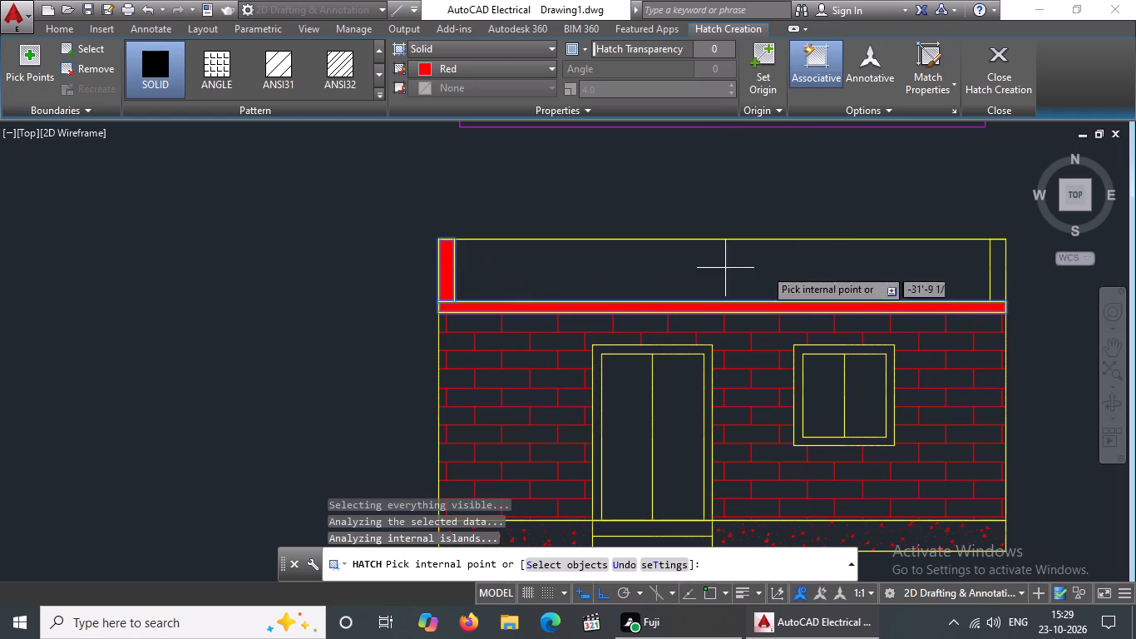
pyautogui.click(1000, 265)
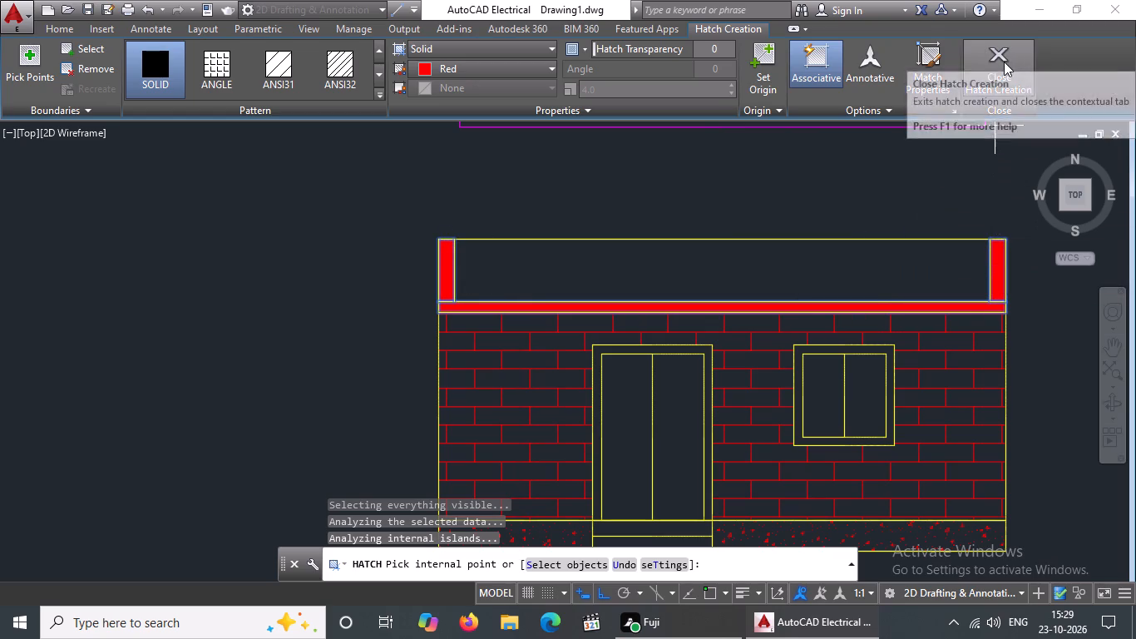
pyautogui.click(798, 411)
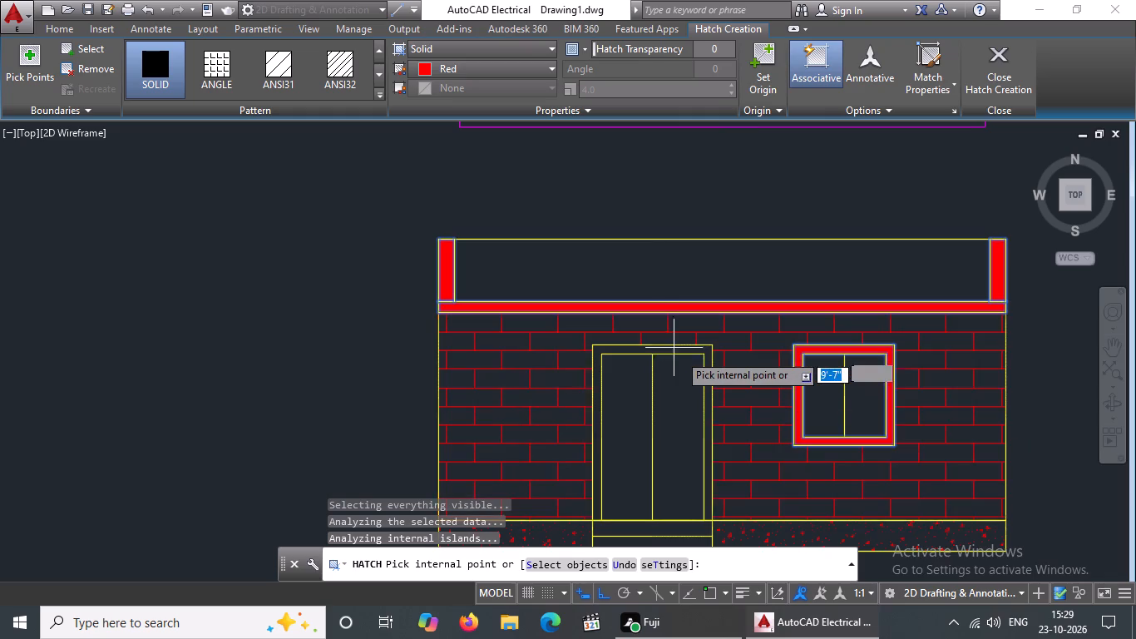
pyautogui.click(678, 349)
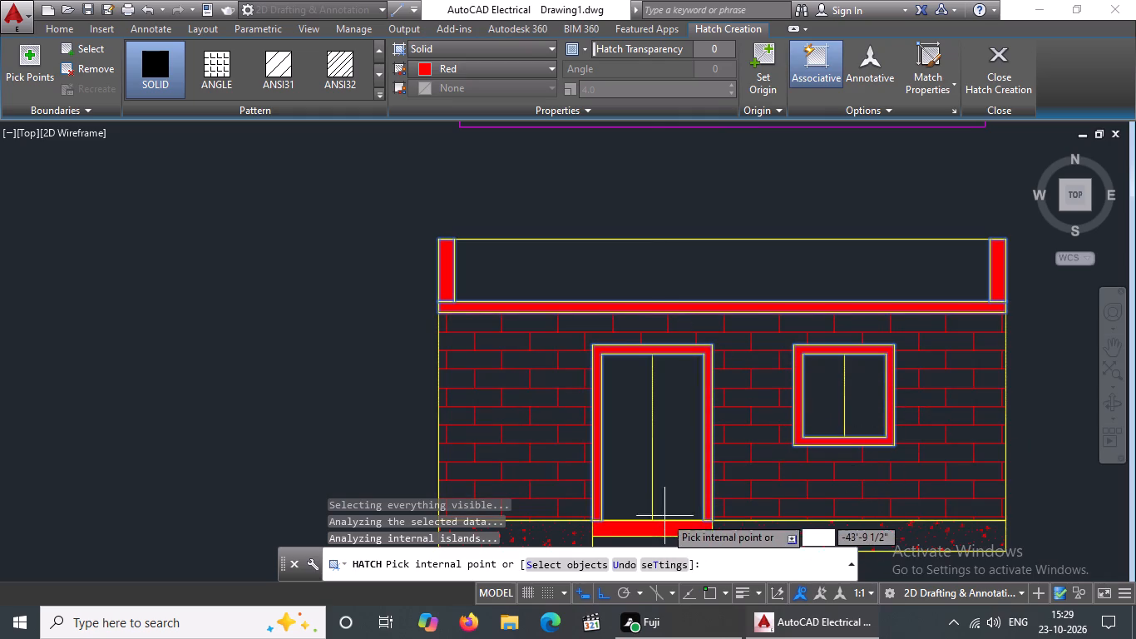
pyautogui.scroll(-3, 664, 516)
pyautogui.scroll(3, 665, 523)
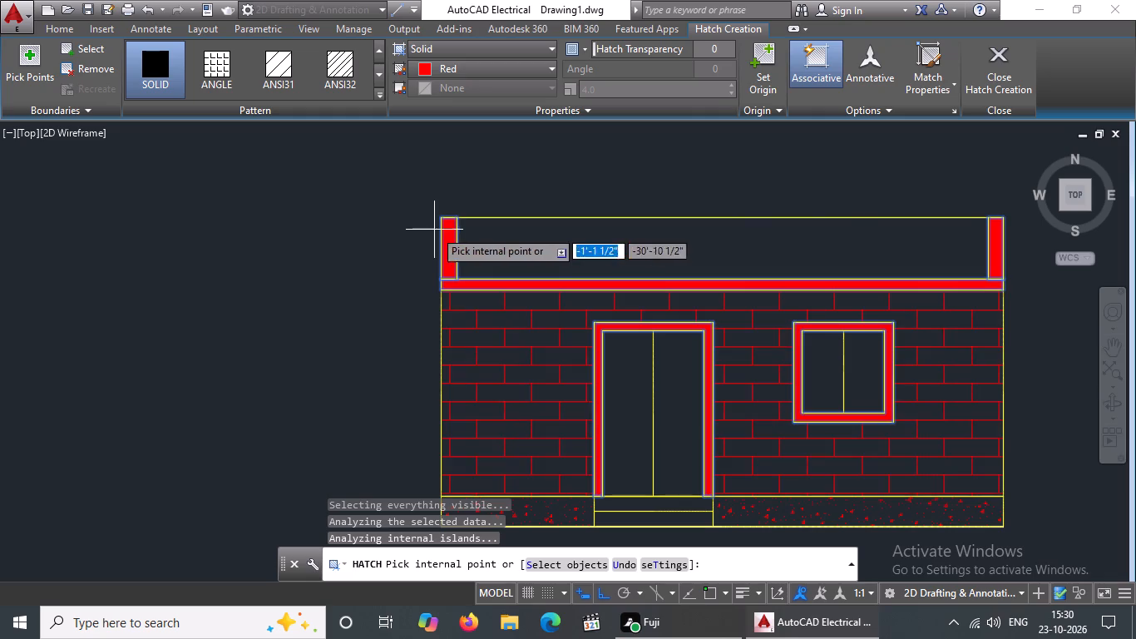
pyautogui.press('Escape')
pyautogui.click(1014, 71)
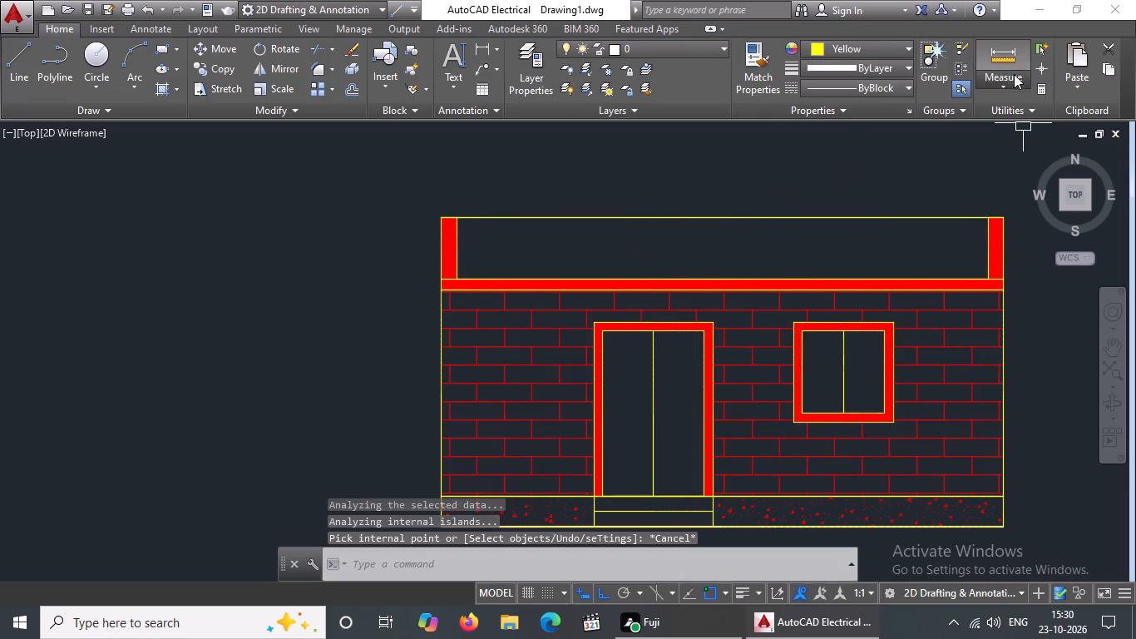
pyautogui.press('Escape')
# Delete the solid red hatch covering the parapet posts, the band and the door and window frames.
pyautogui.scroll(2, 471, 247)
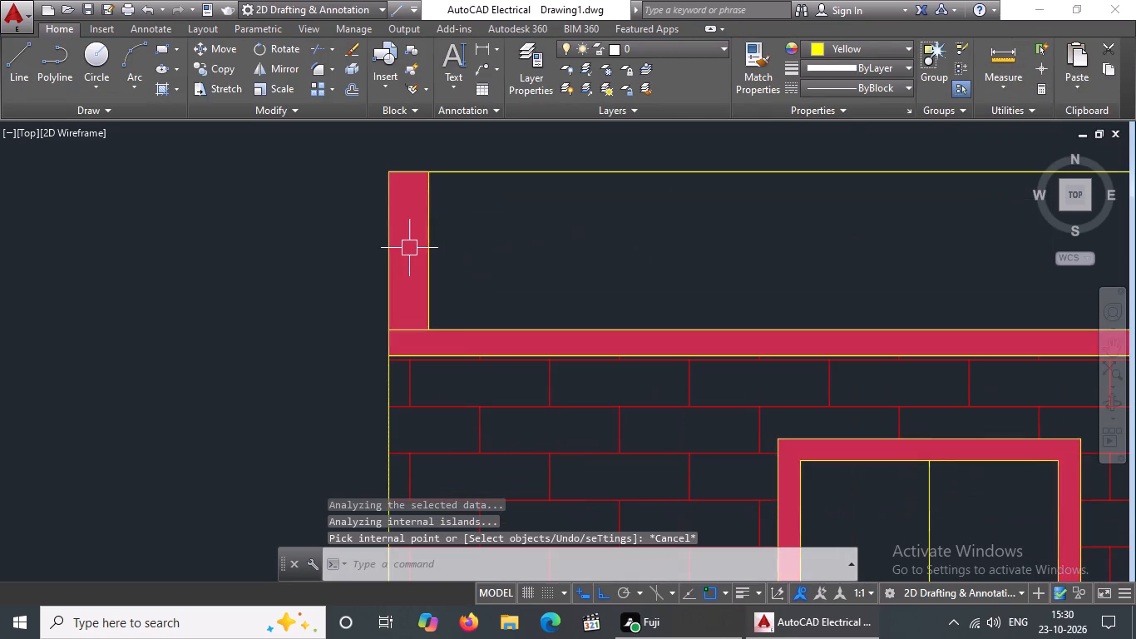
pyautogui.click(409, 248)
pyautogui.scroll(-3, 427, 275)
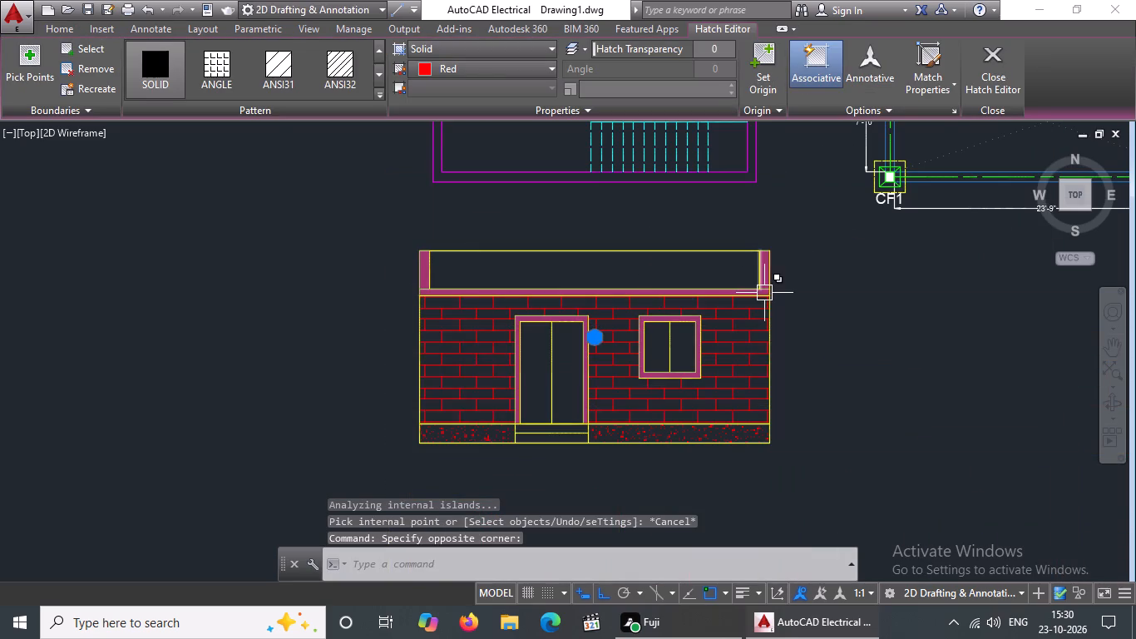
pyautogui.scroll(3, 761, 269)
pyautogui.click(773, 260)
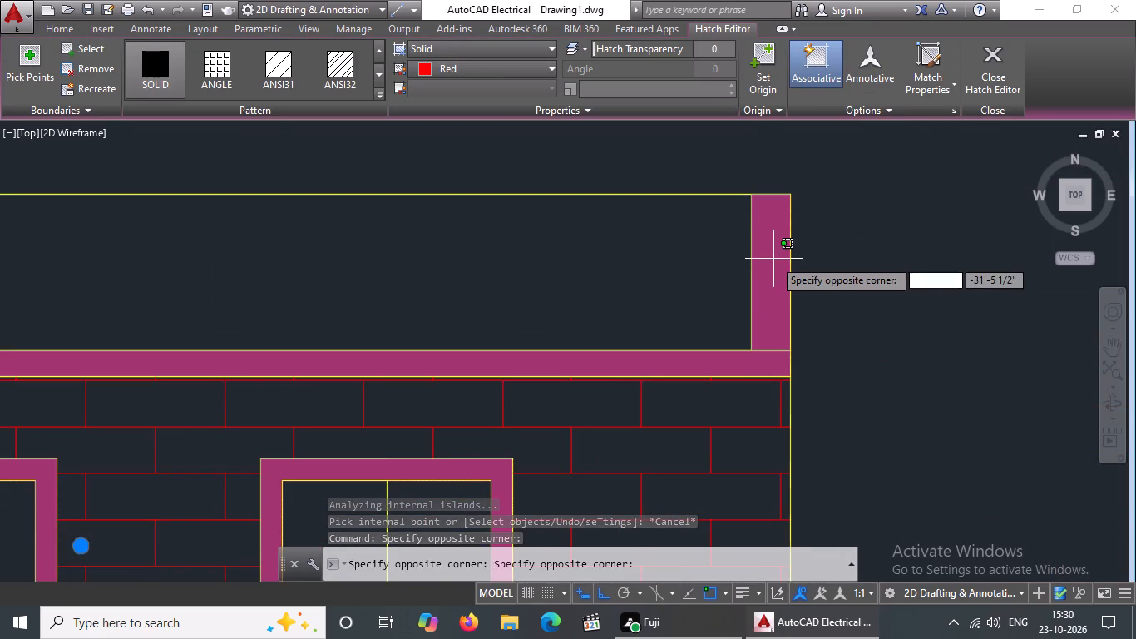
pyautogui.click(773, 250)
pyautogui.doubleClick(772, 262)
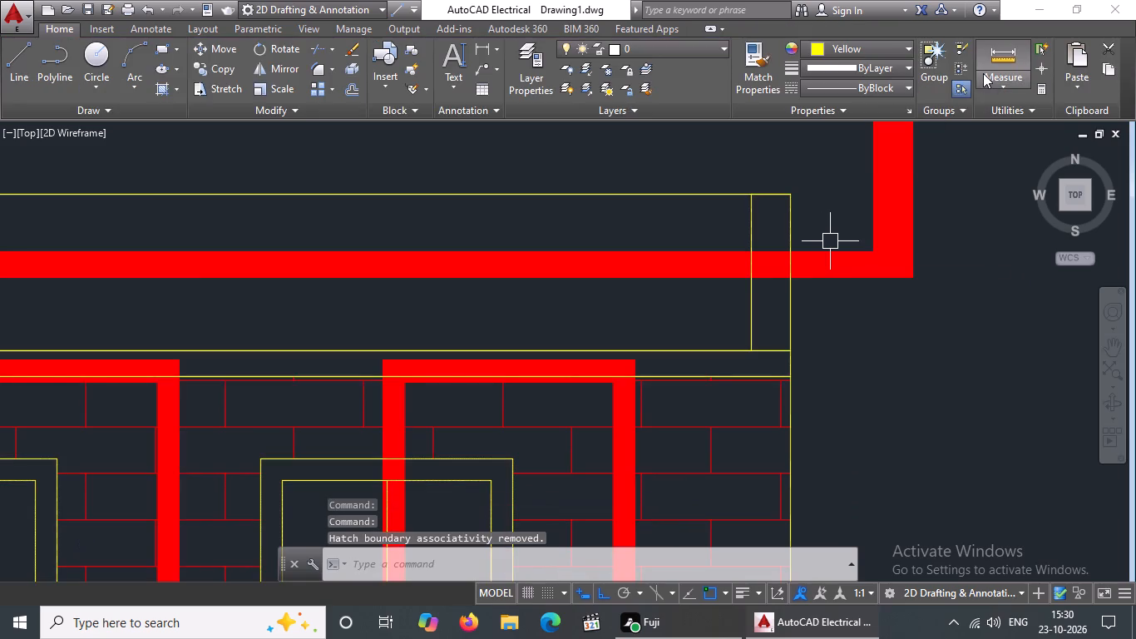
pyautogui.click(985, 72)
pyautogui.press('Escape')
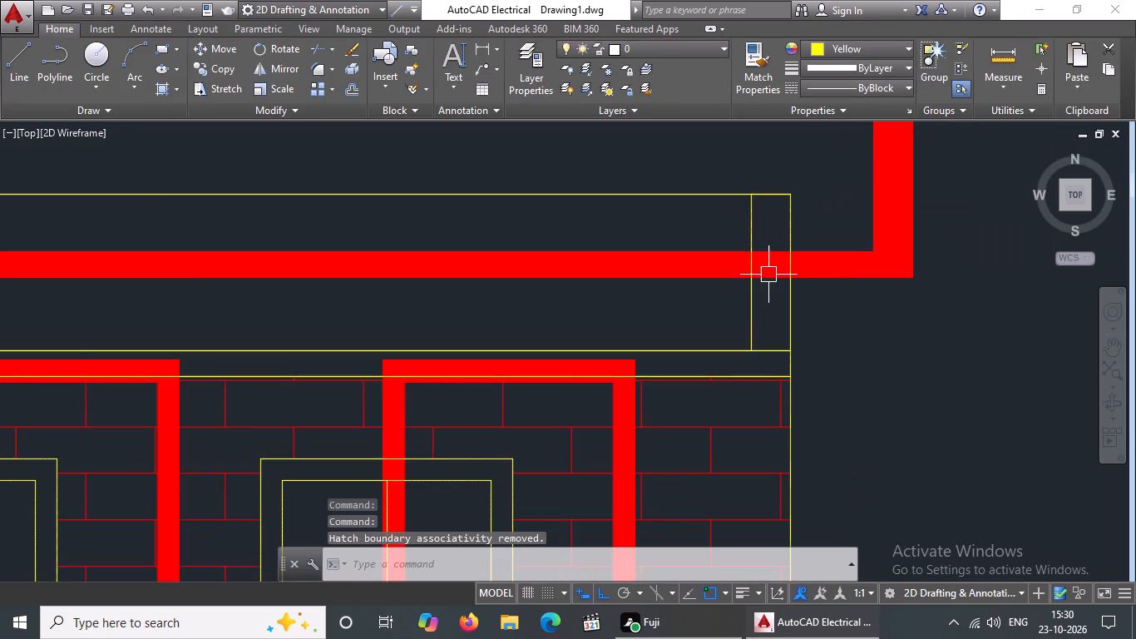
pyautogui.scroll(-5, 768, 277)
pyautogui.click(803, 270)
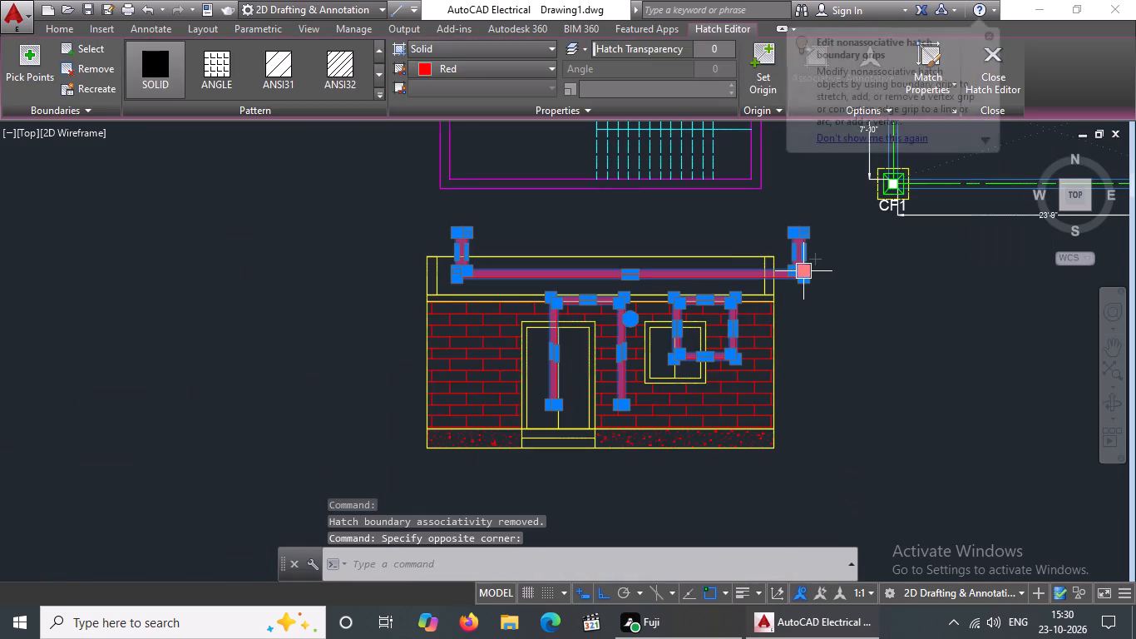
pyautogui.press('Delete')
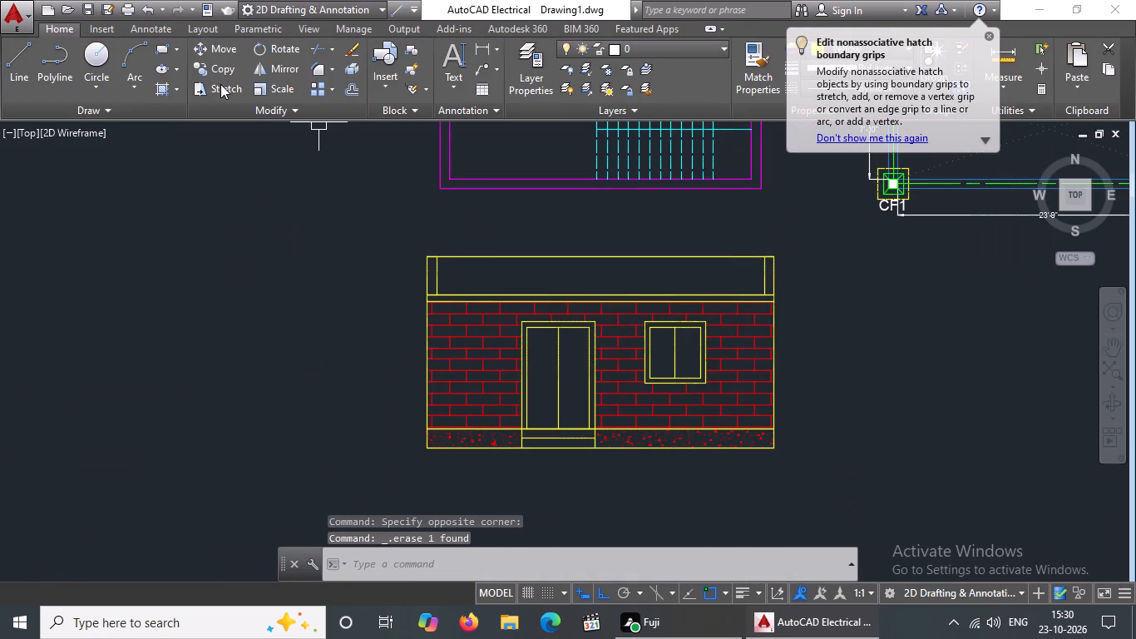
# Fill the band below the parapet, the door frame and the window frame with solid red hatch, leaving the parapet posts unfilled.
pyautogui.click(179, 82)
pyautogui.click(183, 106)
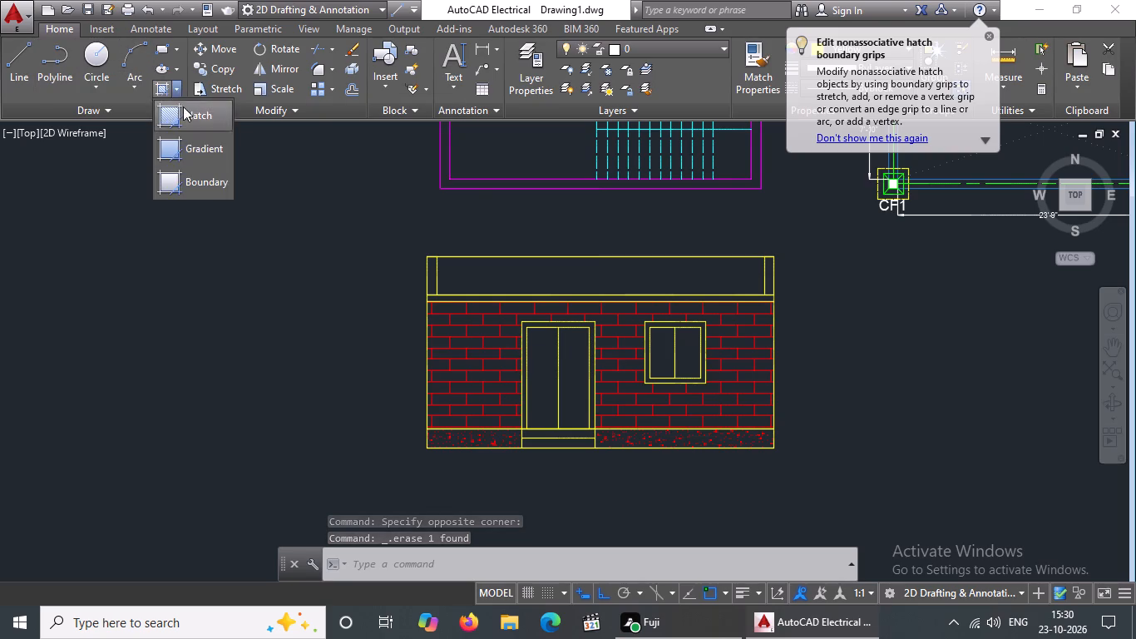
pyautogui.scroll(3, 427, 279)
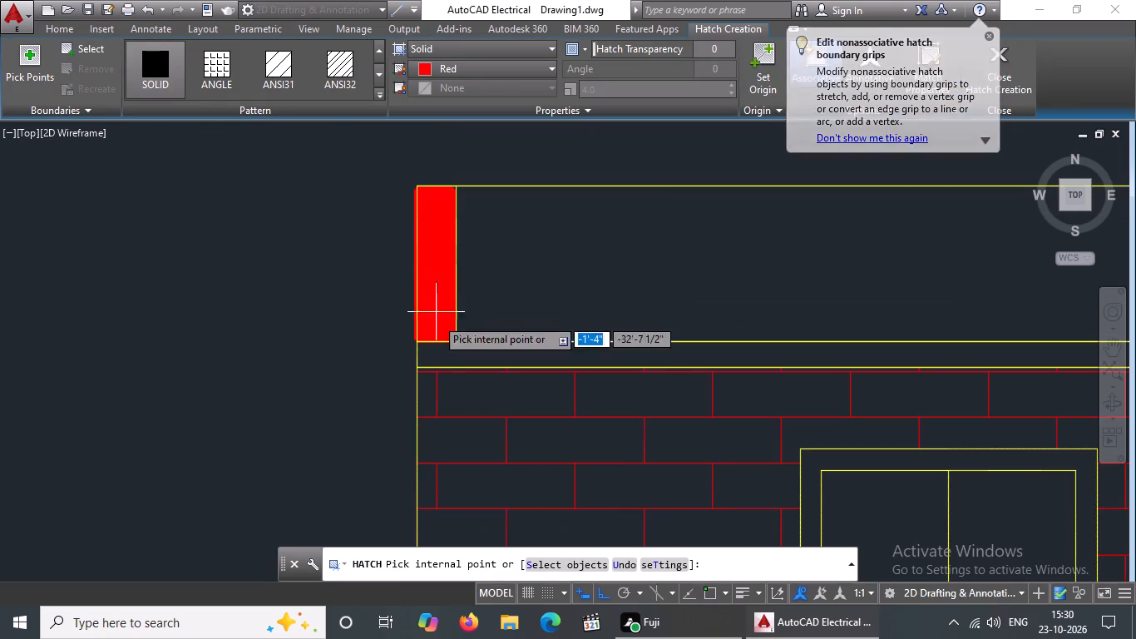
pyautogui.click(555, 356)
pyautogui.scroll(-3, 562, 355)
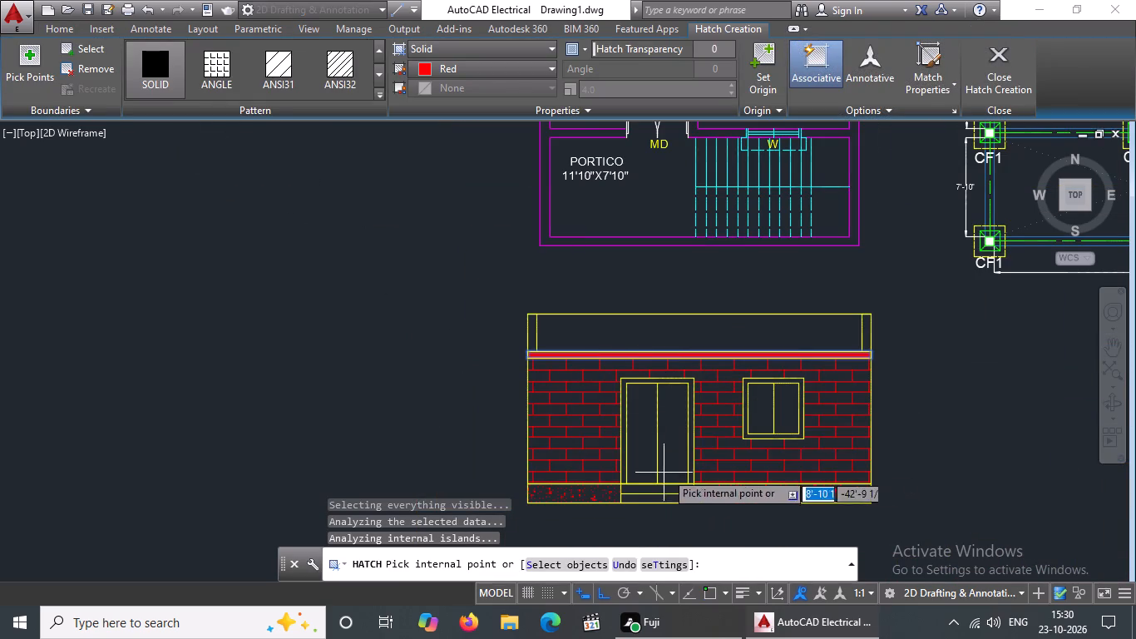
pyautogui.scroll(3, 691, 402)
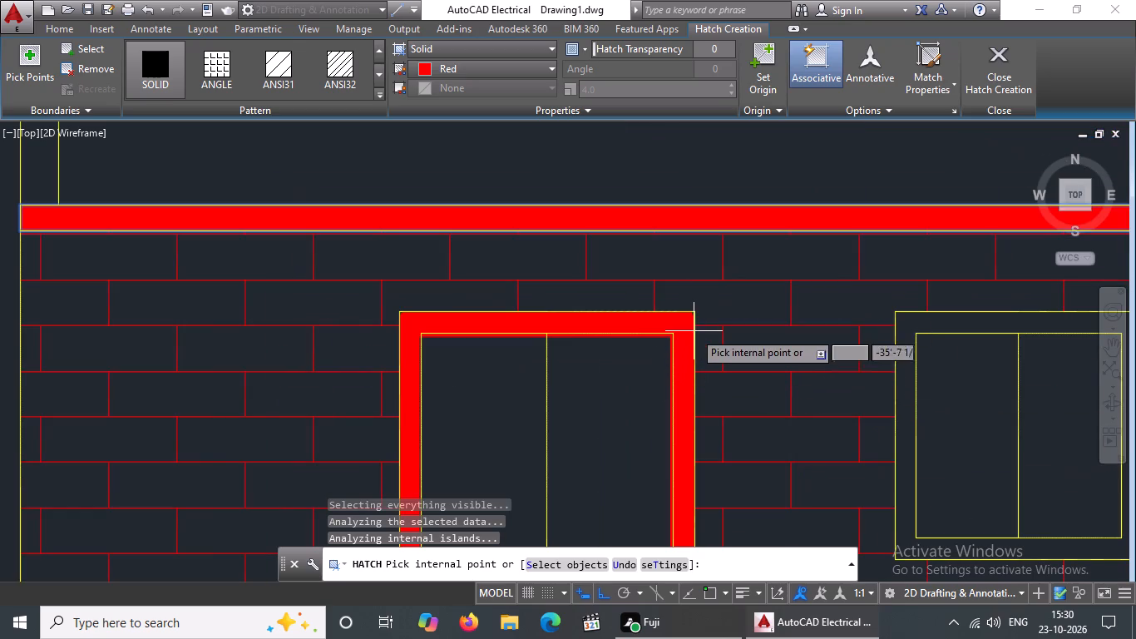
pyautogui.click(679, 322)
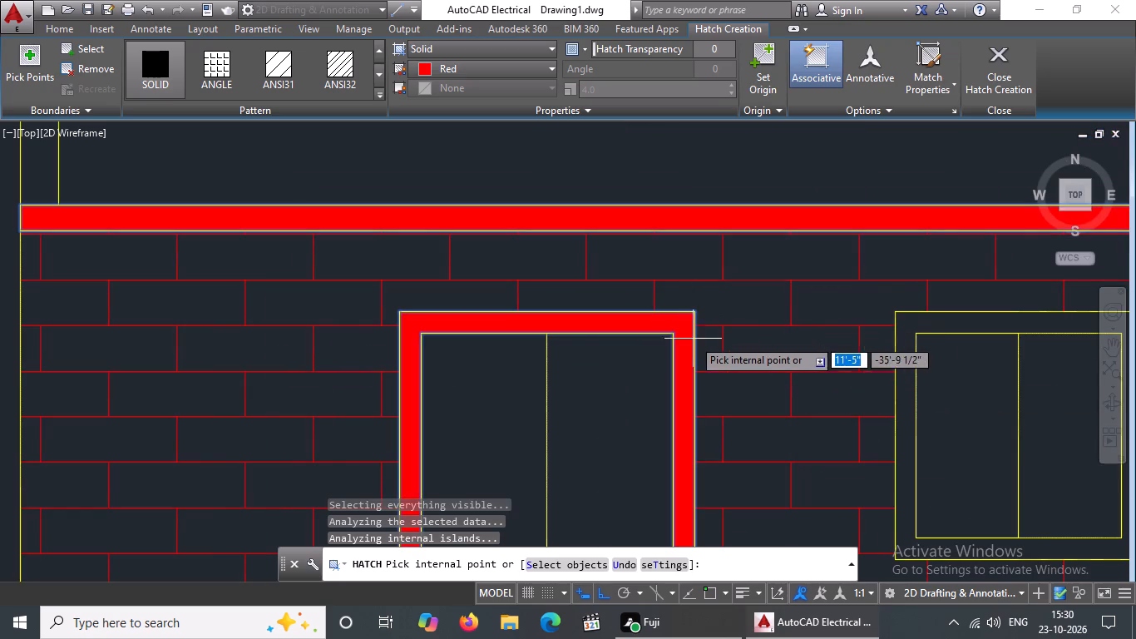
pyautogui.scroll(-3, 693, 339)
pyautogui.scroll(4, 748, 349)
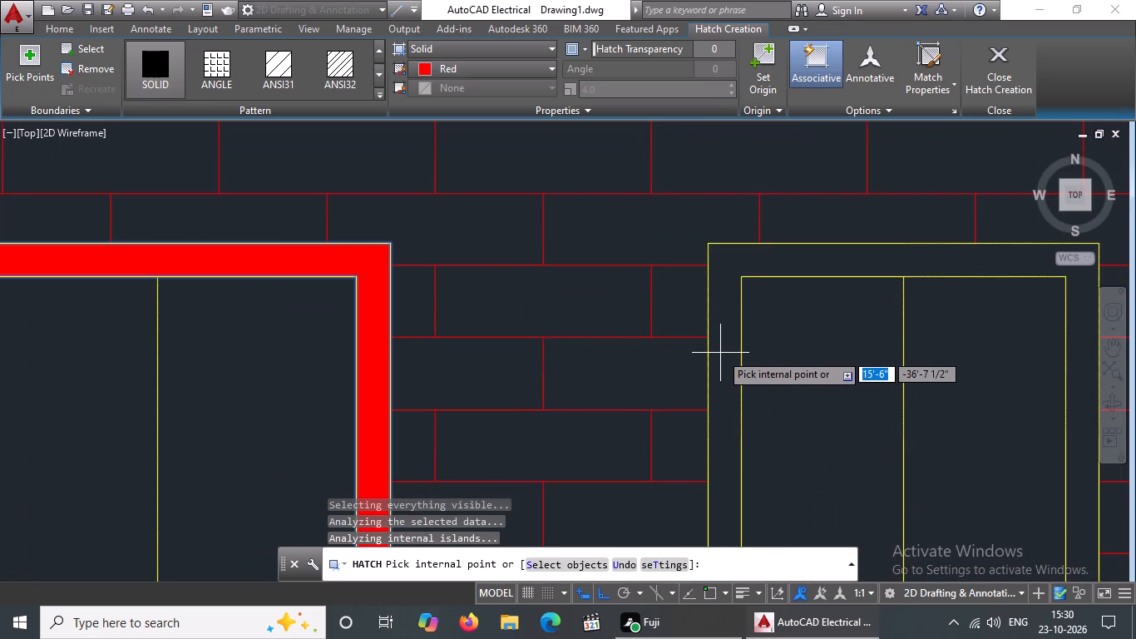
pyautogui.click(720, 352)
pyautogui.scroll(-5, 722, 345)
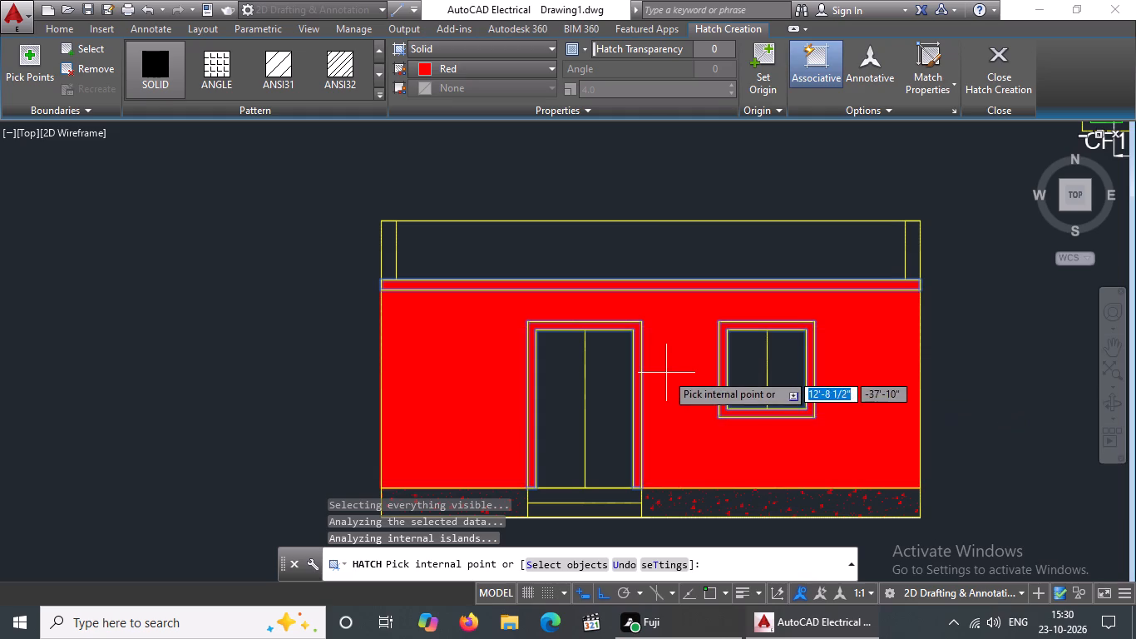
pyautogui.press('Escape')
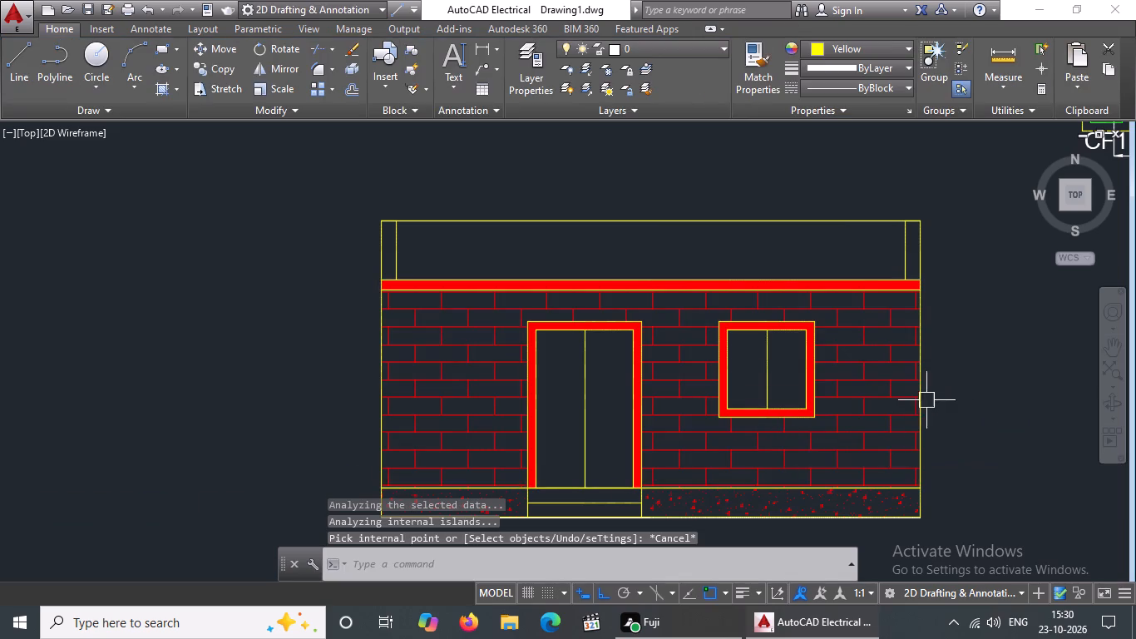
# Hatch the left door leaf with the red ANSI31 pattern at scale 50.
pyautogui.moveTo(848, 365); pyautogui.dragTo(839, 330, button='middle')
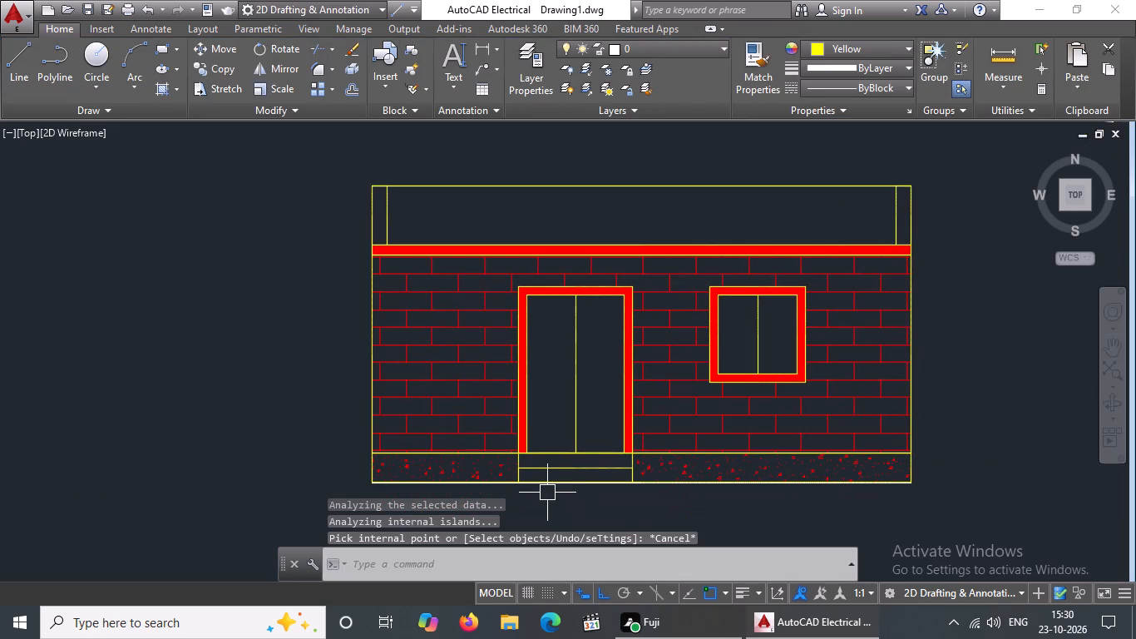
pyautogui.press('Escape')
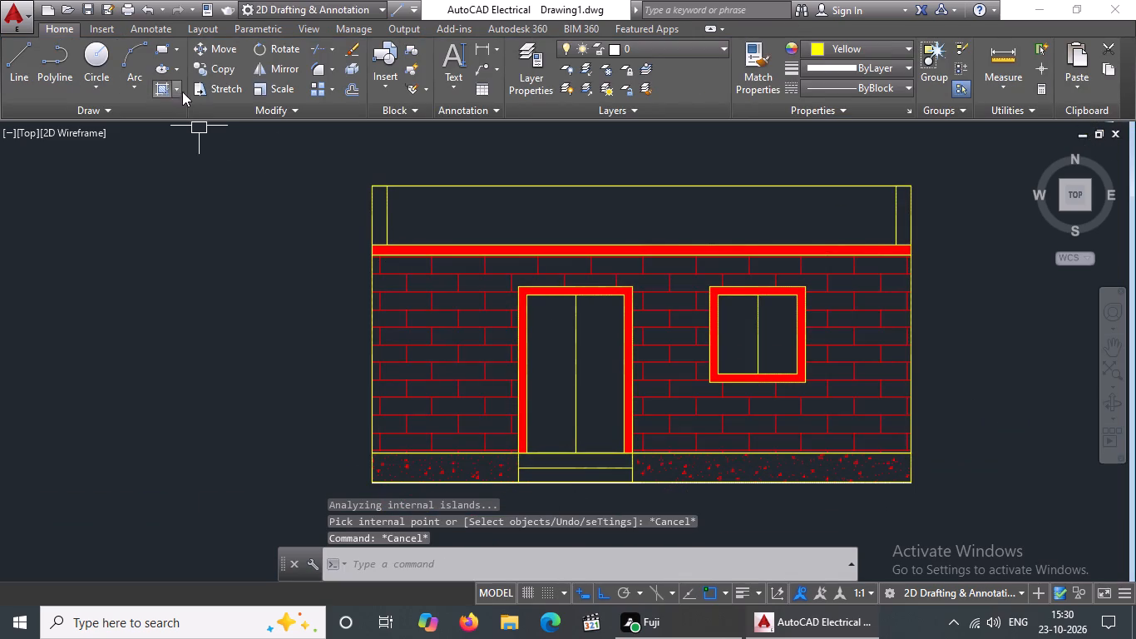
pyautogui.click(180, 86)
pyautogui.click(196, 122)
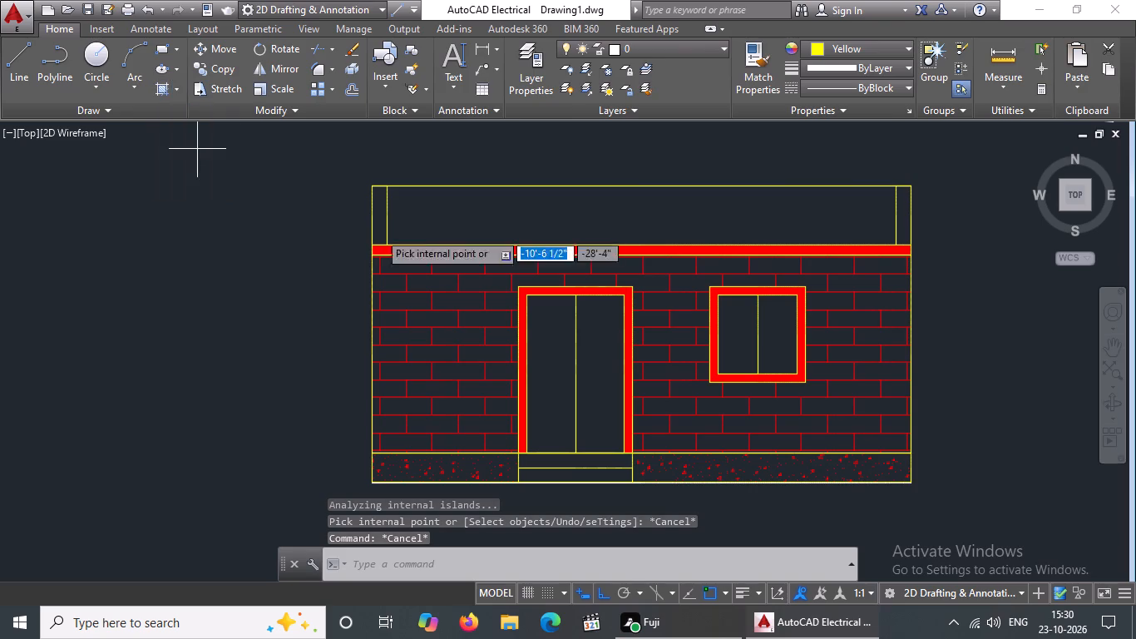
pyautogui.click(286, 62)
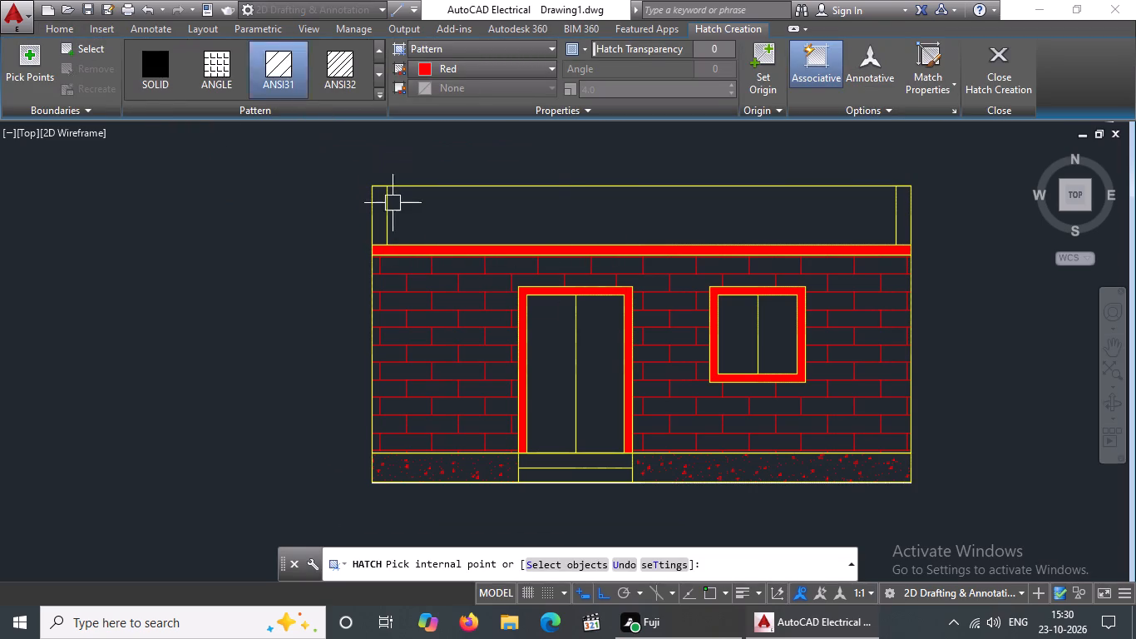
pyautogui.click(550, 364)
pyautogui.click(580, 347)
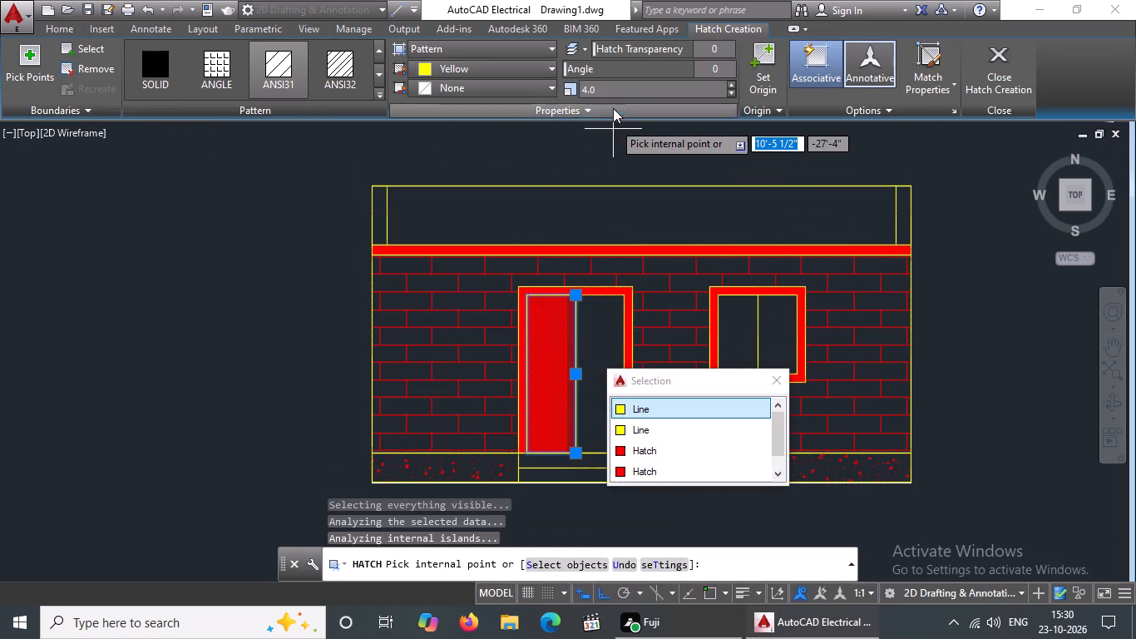
pyautogui.click(616, 91)
pyautogui.press('BackSpace')
pyautogui.press('BackSpace')
pyautogui.press('BackSpace')
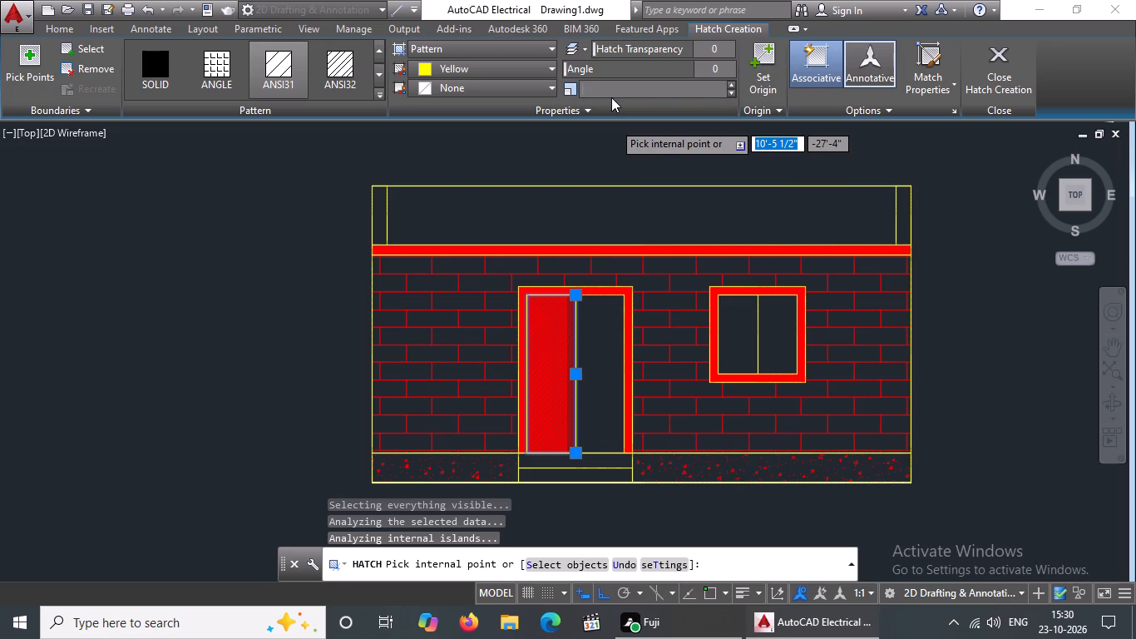
pyautogui.press('5')
pyautogui.press('0')
pyautogui.press('Return')
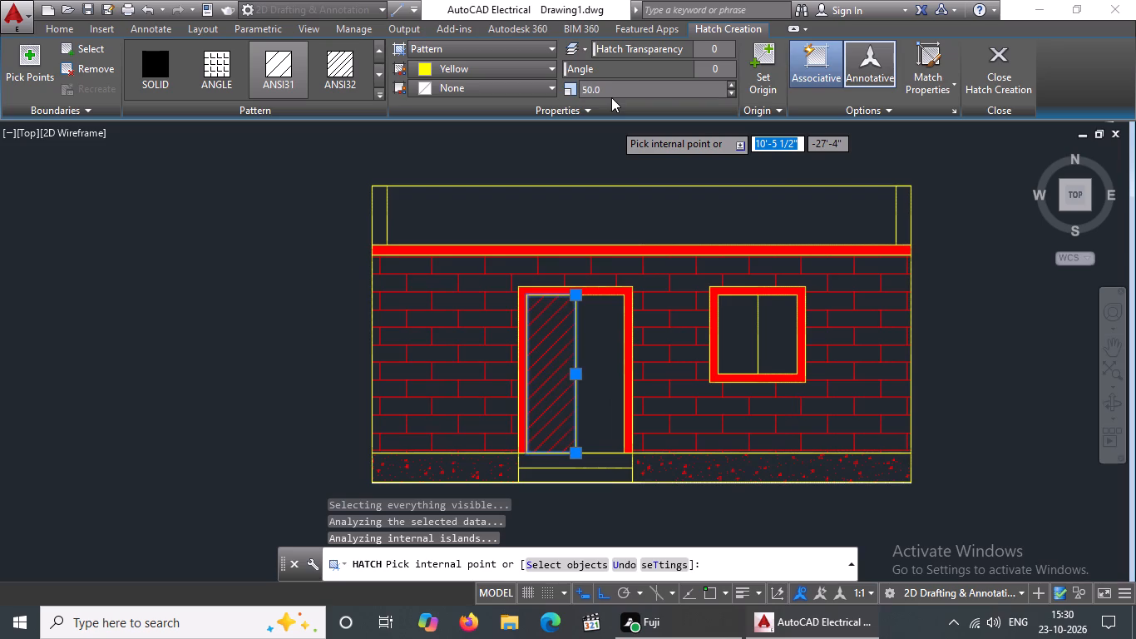
# Set the door hatch angle to 45, add the right door leaf to it and finish the hatch.
pyautogui.click(719, 68)
pyautogui.press('BackSpace')
pyautogui.press('BackSpace')
pyautogui.press('BackSpace')
pyautogui.press('BackSpace')
pyautogui.write('45')
pyautogui.press('Return')
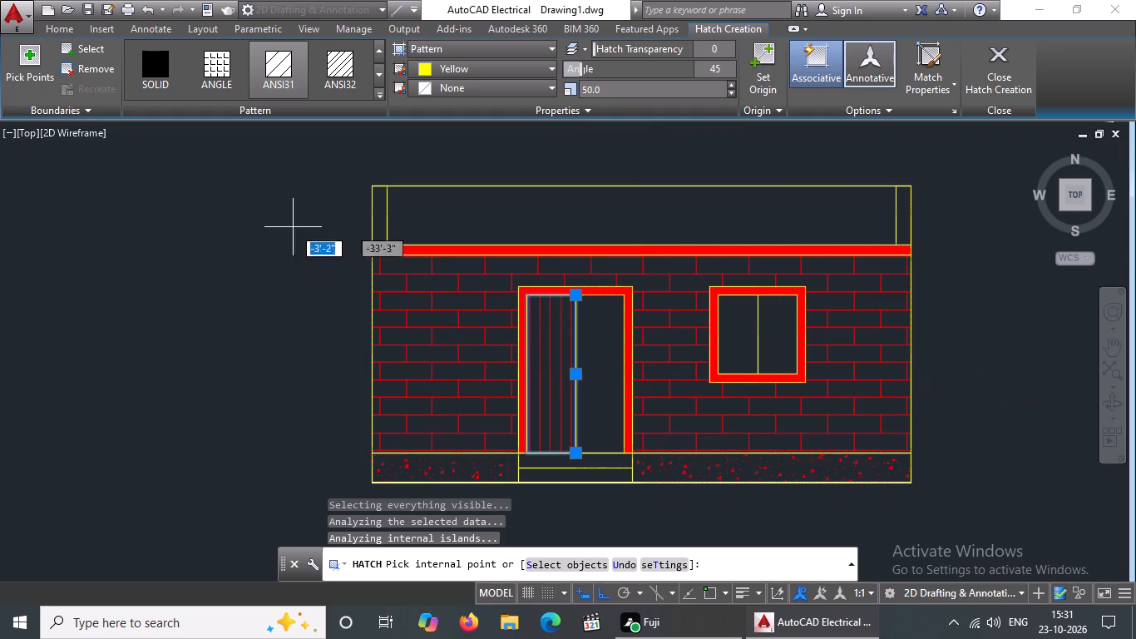
pyautogui.click(590, 377)
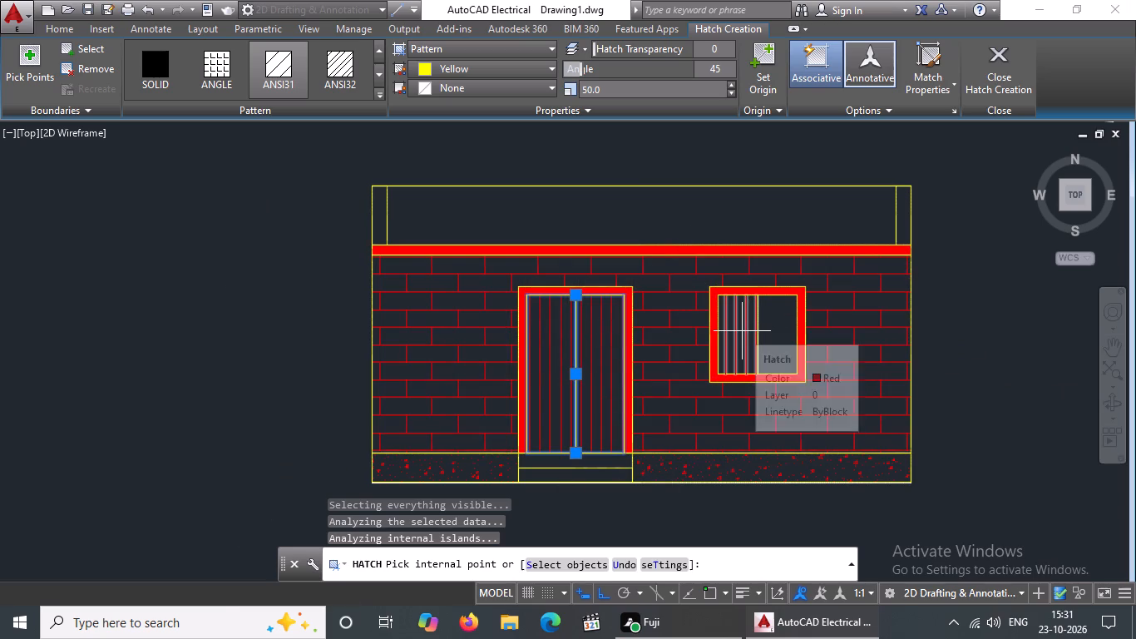
pyautogui.click(994, 71)
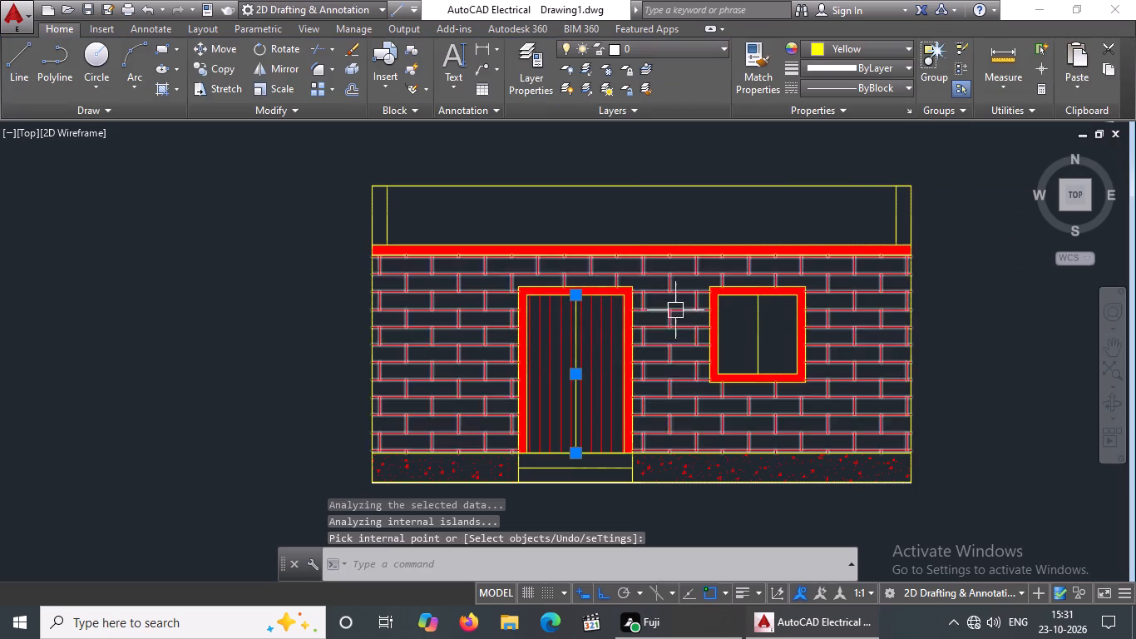
pyautogui.press('Escape')
pyautogui.press('Escape')
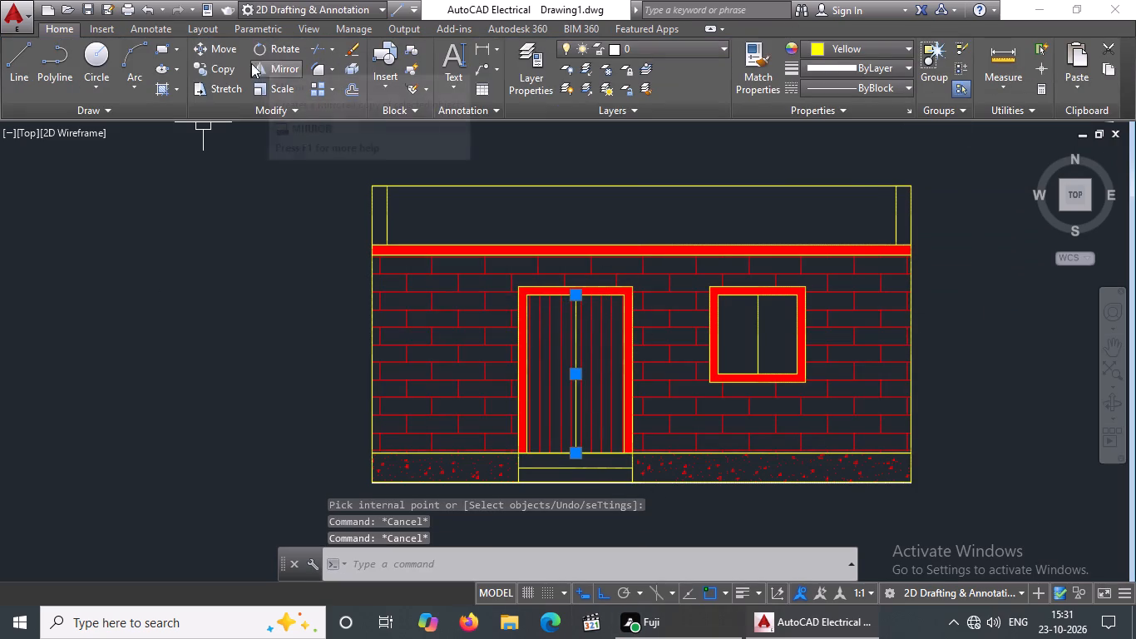
# Hatch the parapet panel between the end posts with the red AR-PARQ1 pattern at scale 2.
pyautogui.click(176, 90)
pyautogui.click(180, 119)
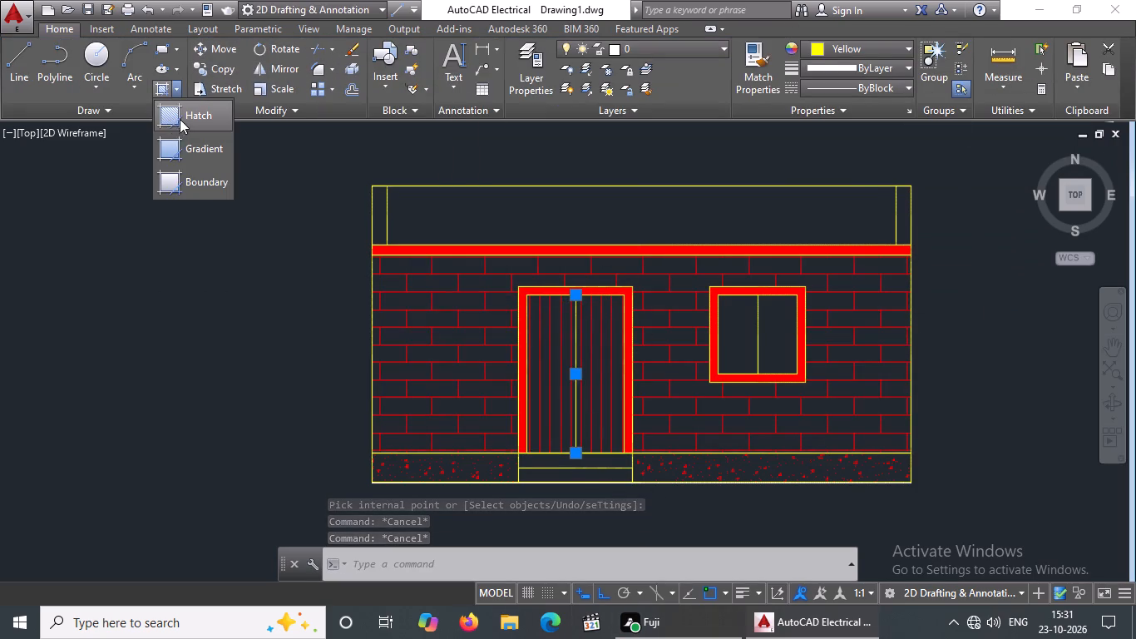
pyautogui.scroll(-4, 292, 67)
pyautogui.click(215, 64)
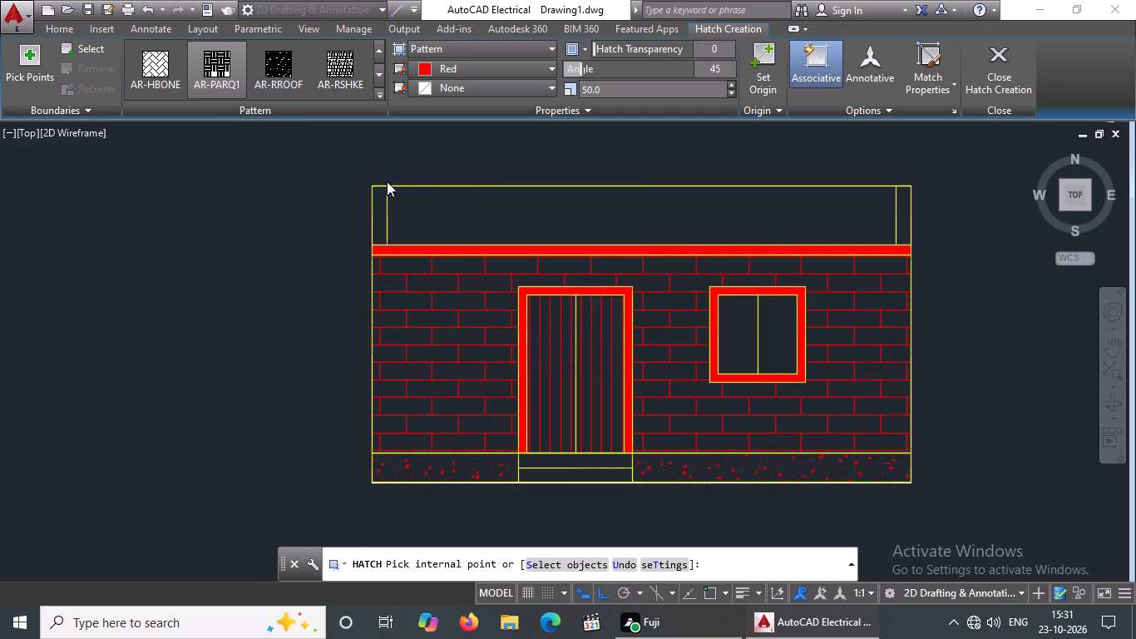
pyautogui.click(444, 217)
pyautogui.click(604, 87)
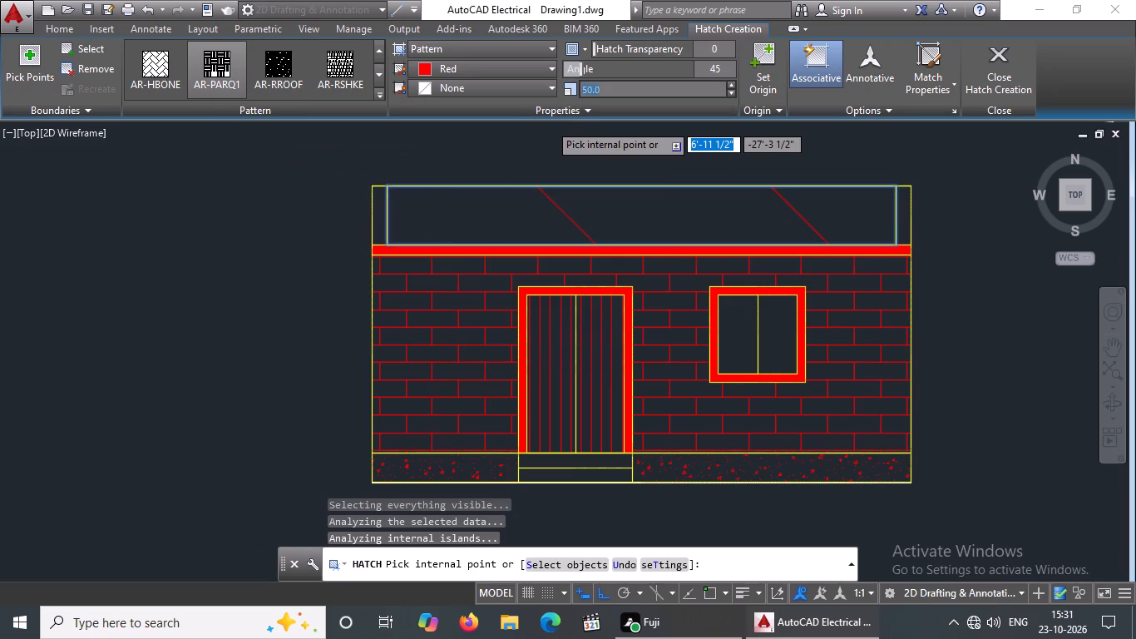
pyautogui.press('BackSpace')
pyautogui.press('BackSpace')
pyautogui.press('BackSpace')
pyautogui.press('BackSpace')
pyautogui.press('2')
pyautogui.press('Return')
pyautogui.click(1002, 76)
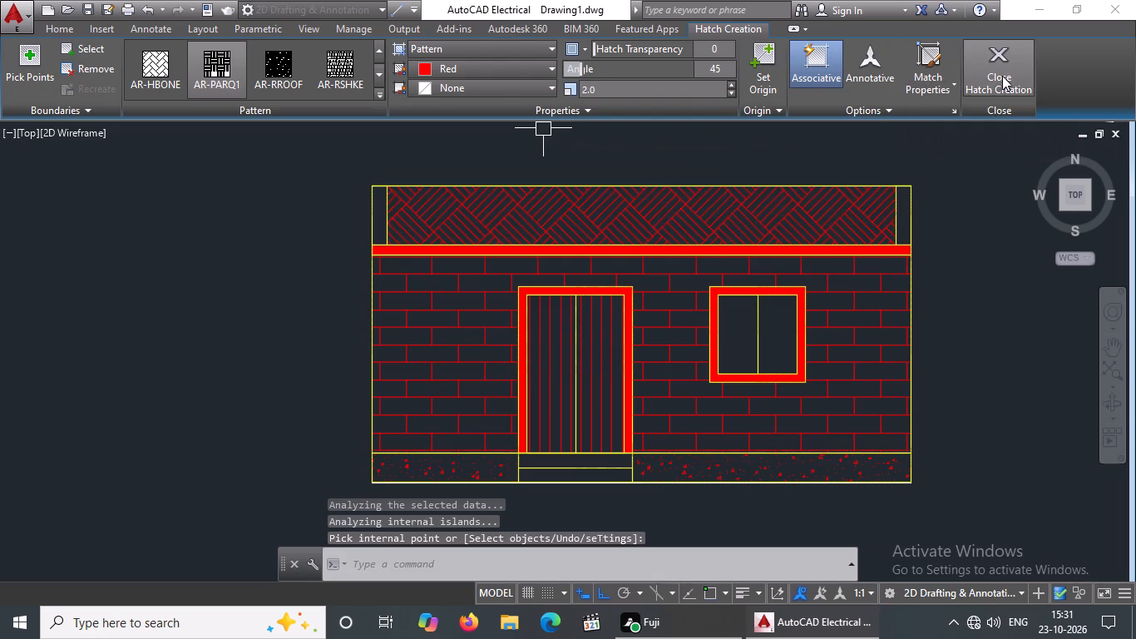
# Hatch both window panes with the red GOST_GLASS pattern at scale 2.
pyautogui.scroll(-2, 655, 381)
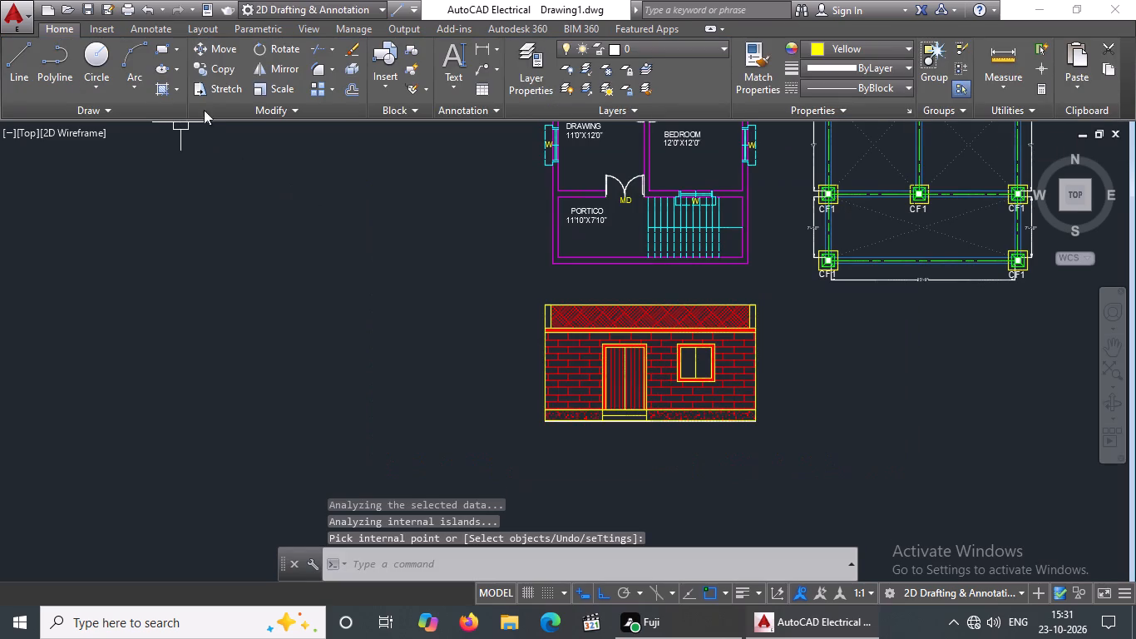
pyautogui.scroll(2, 839, 376)
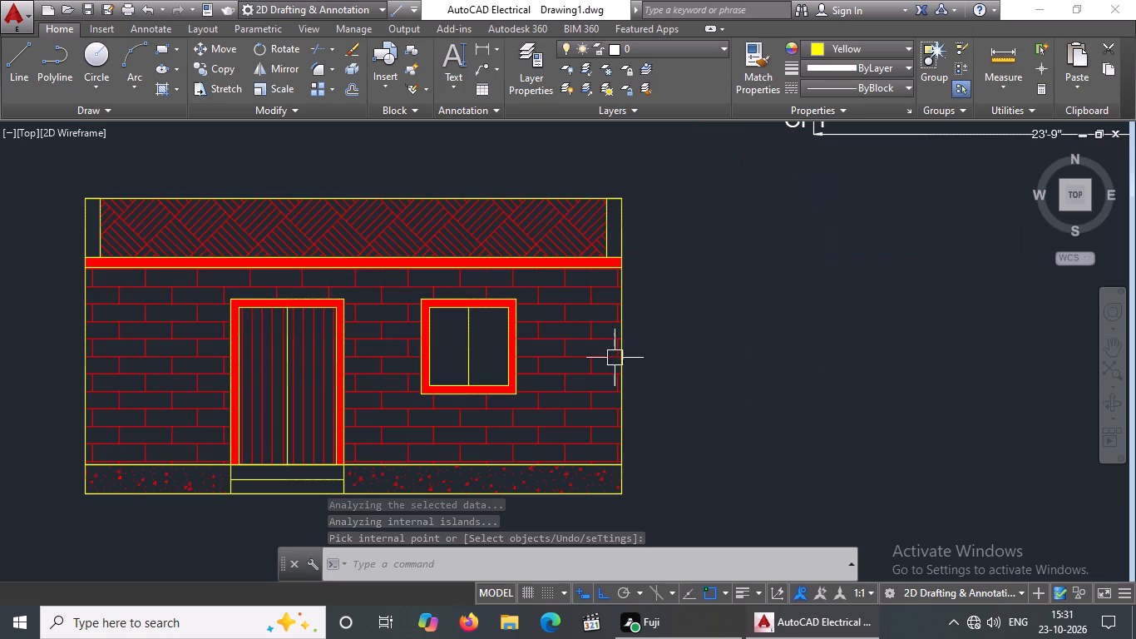
pyautogui.scroll(-1, 62, 275)
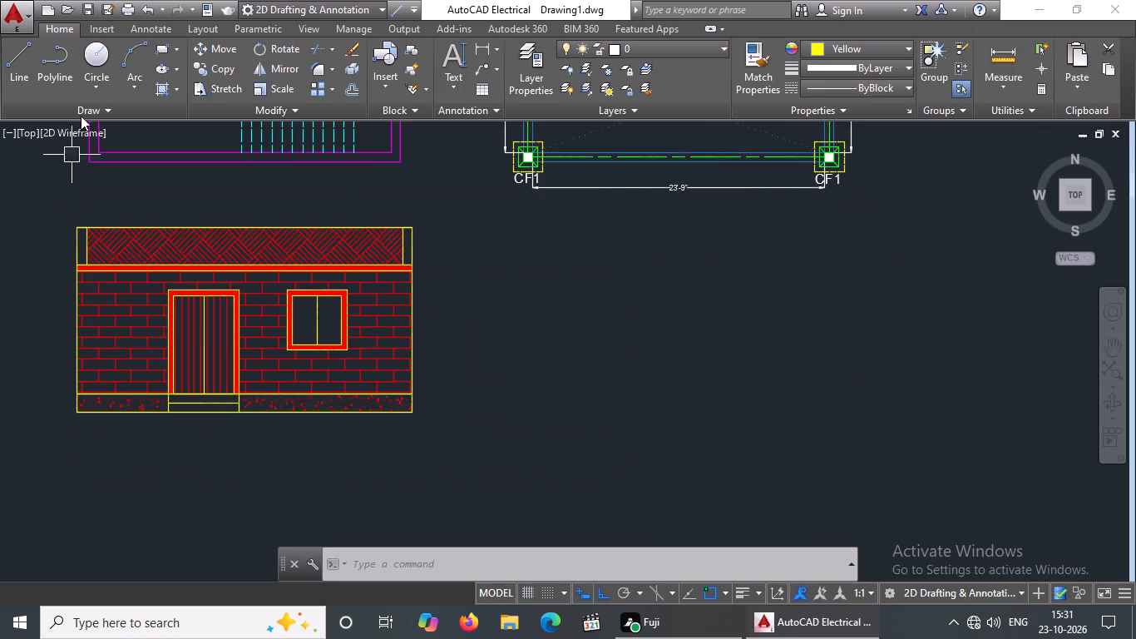
pyautogui.click(175, 89)
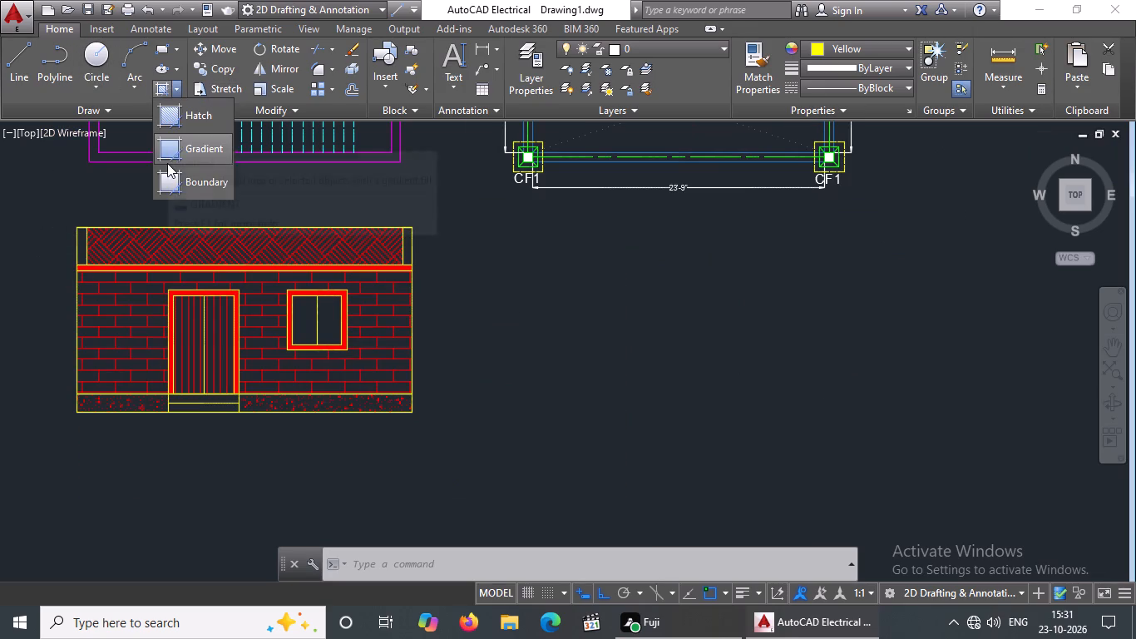
pyautogui.click(192, 111)
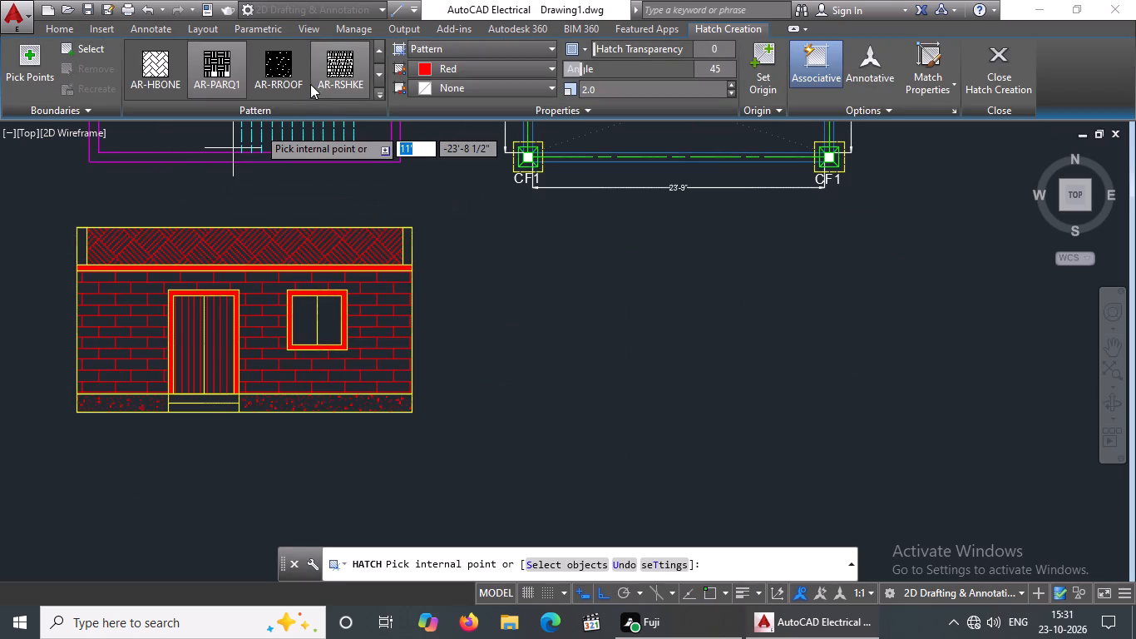
pyautogui.scroll(-2, 313, 79)
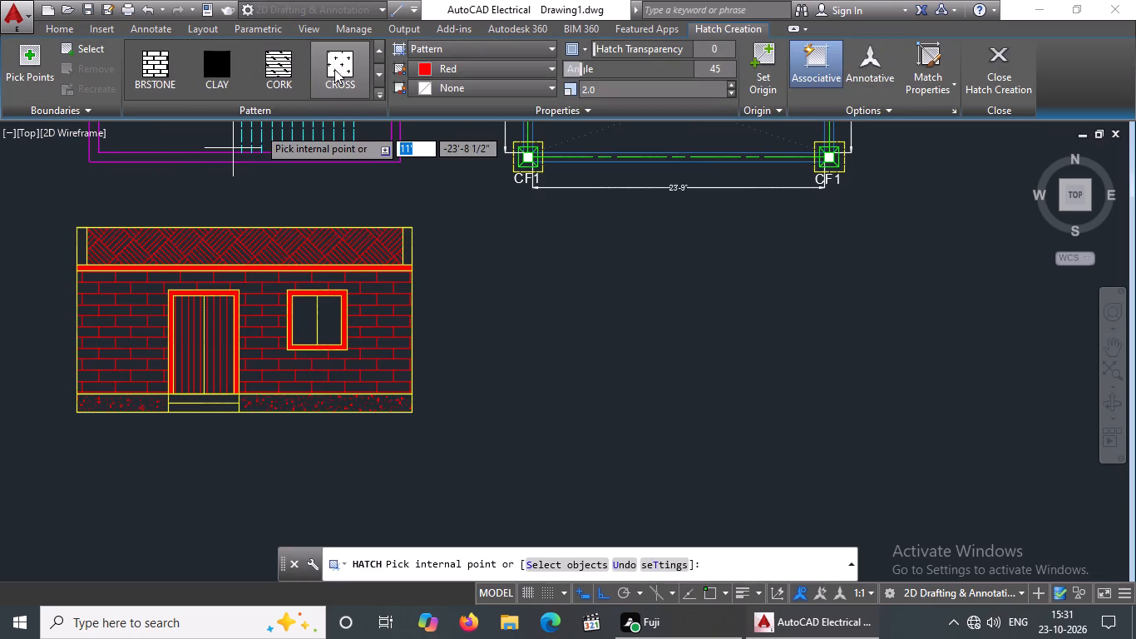
pyautogui.scroll(-5, 280, 69)
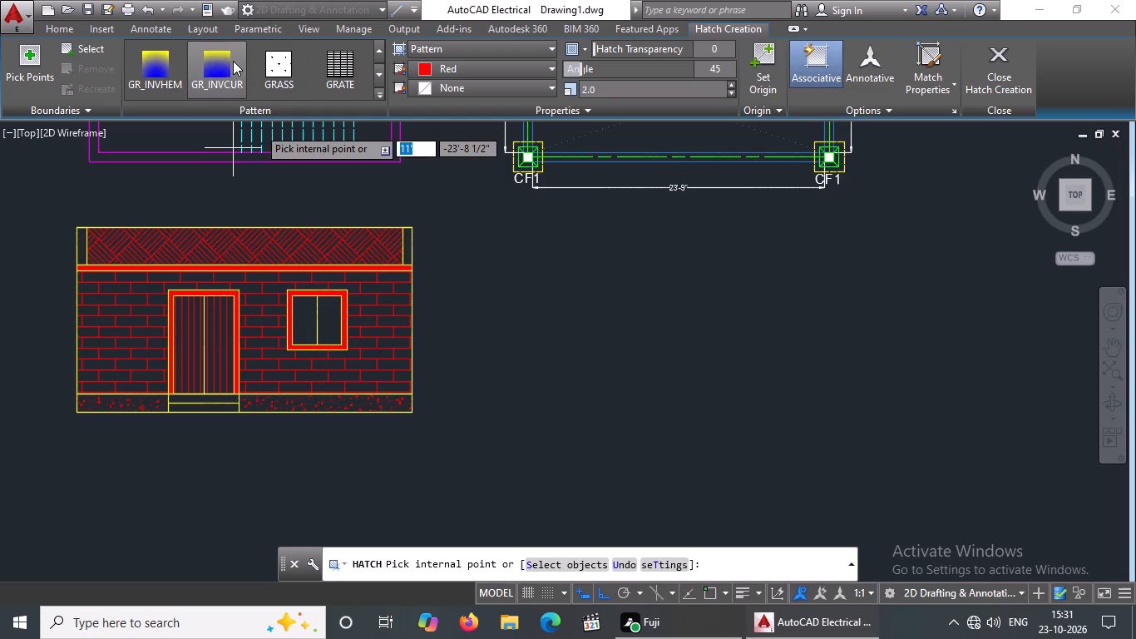
pyautogui.scroll(-2, 277, 71)
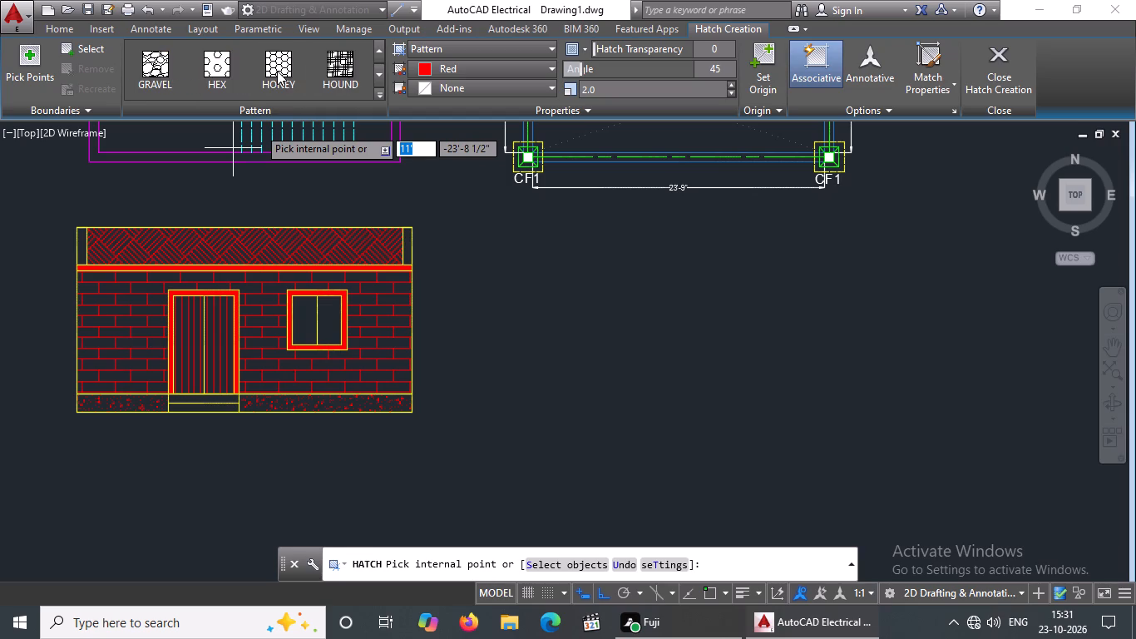
pyautogui.scroll(-6, 281, 62)
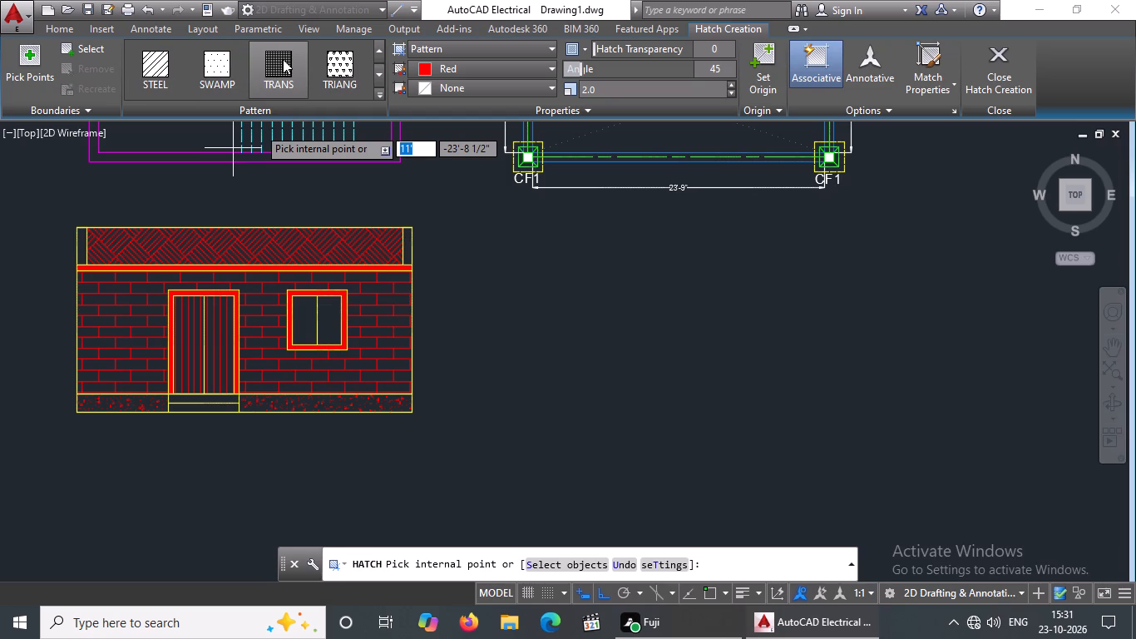
pyautogui.scroll(-3, 283, 59)
pyautogui.scroll(12, 285, 56)
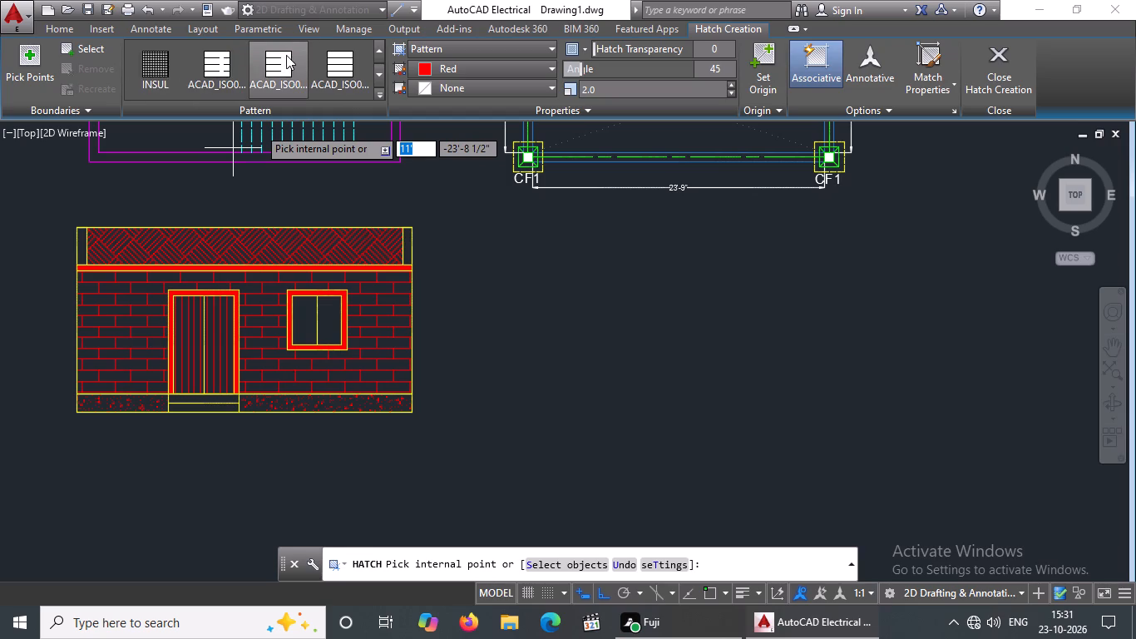
pyautogui.scroll(6, 286, 55)
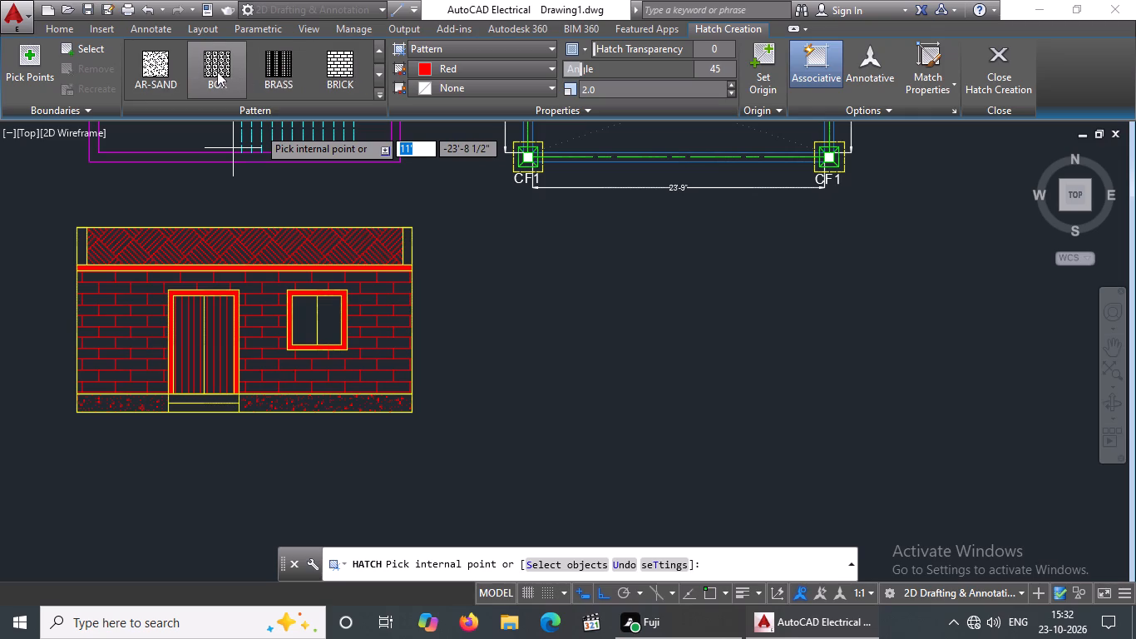
pyautogui.scroll(10, 217, 72)
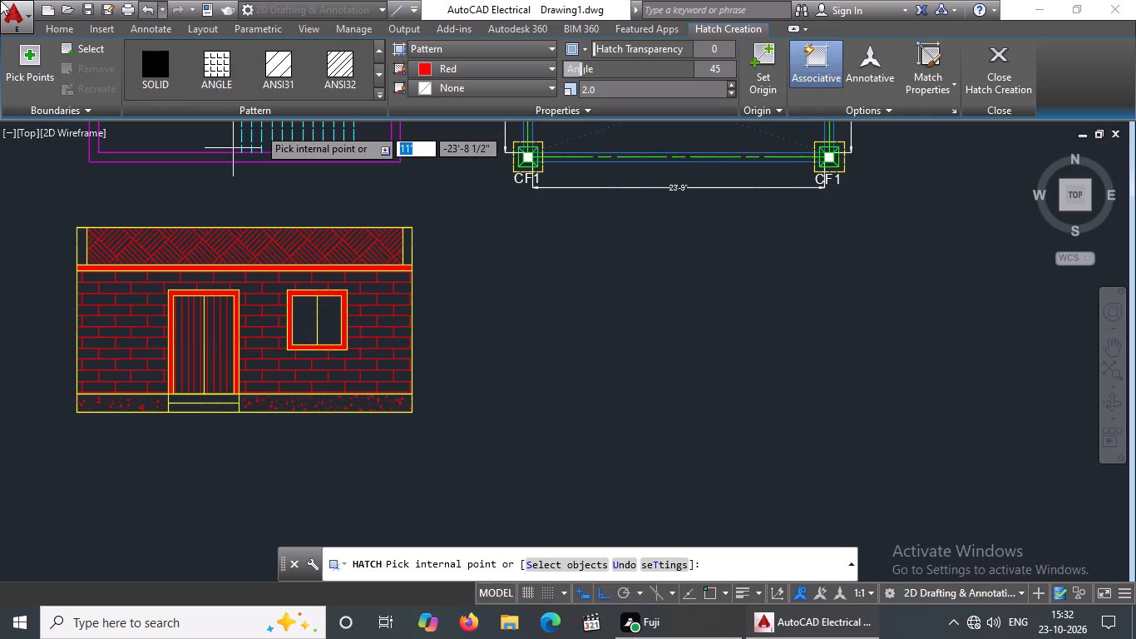
pyautogui.scroll(-3, 216, 63)
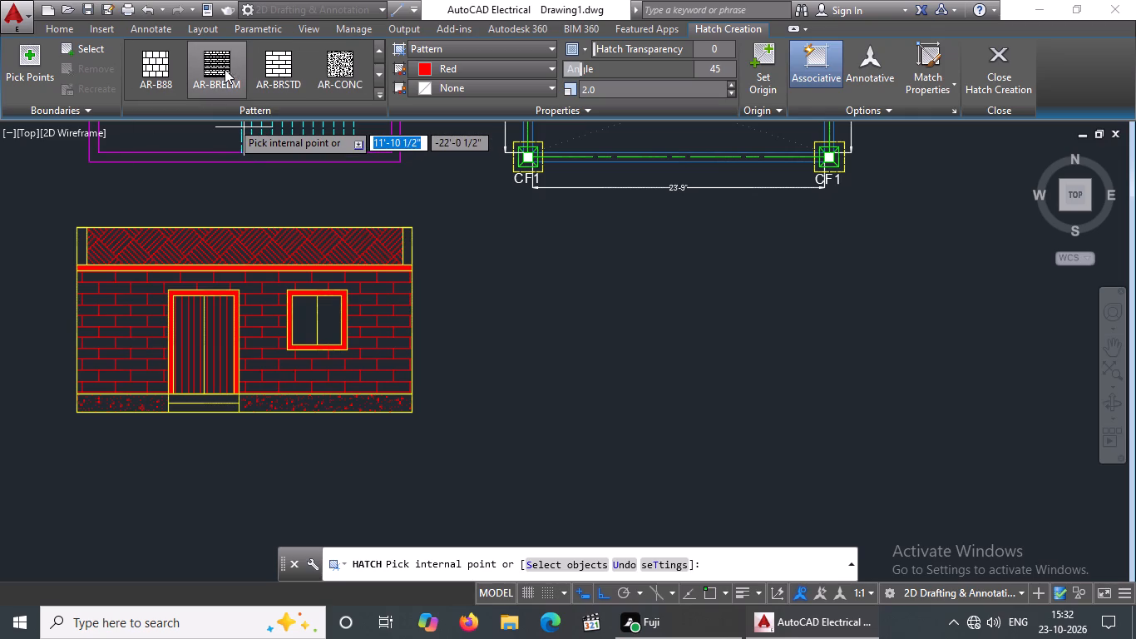
pyautogui.scroll(-3, 269, 63)
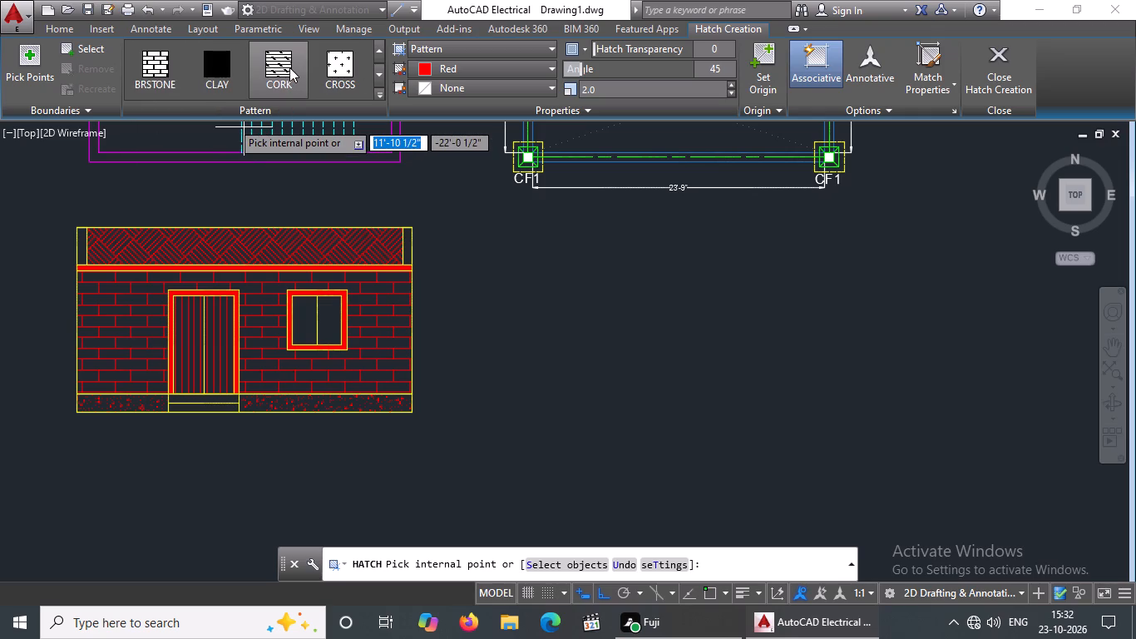
pyautogui.scroll(-6, 289, 67)
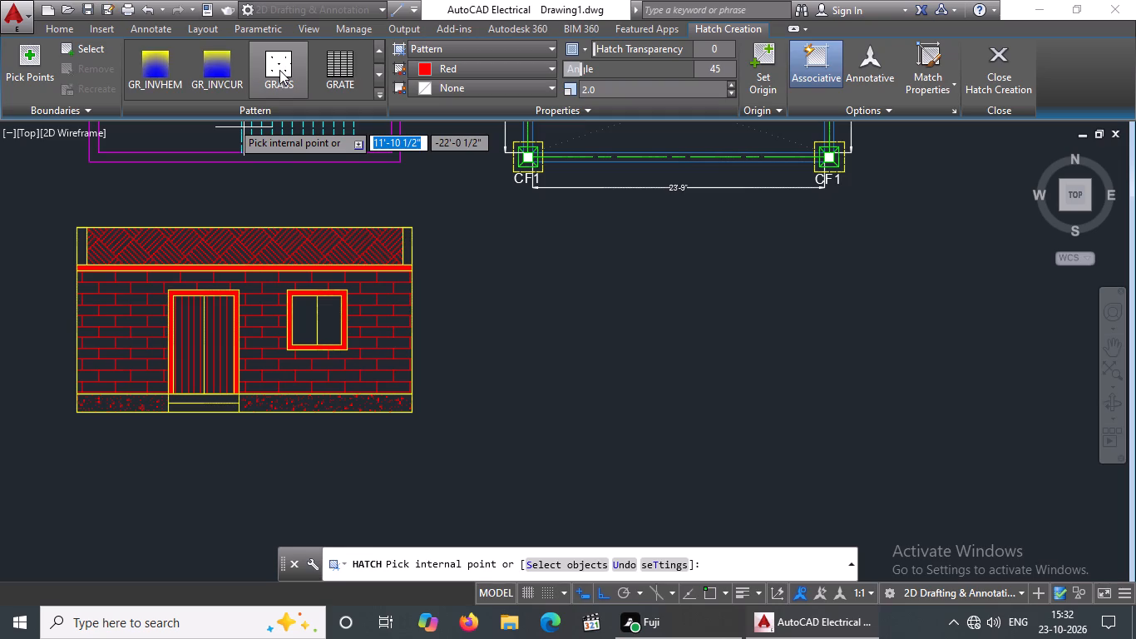
pyautogui.scroll(2, 279, 70)
pyautogui.scroll(-2, 279, 75)
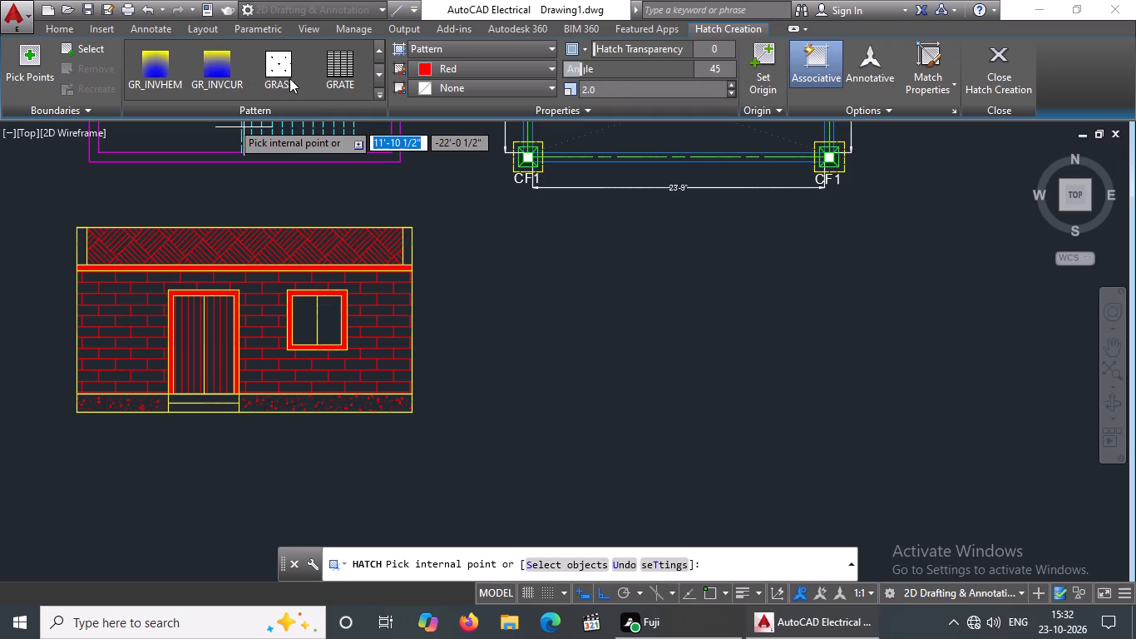
pyautogui.scroll(-6, 289, 78)
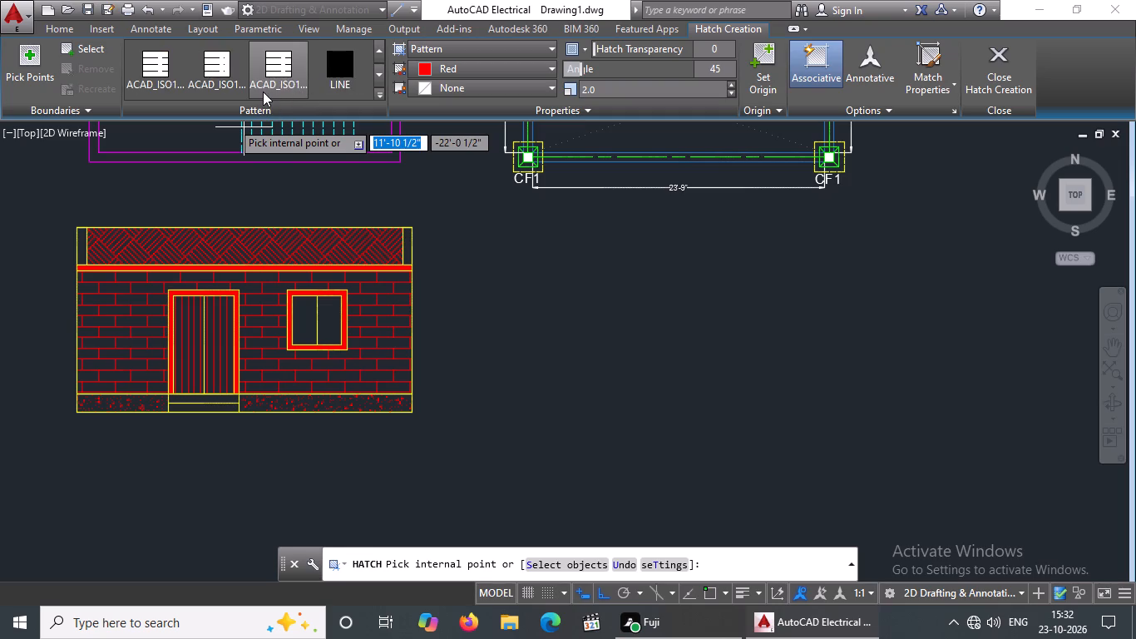
pyautogui.scroll(-6, 263, 92)
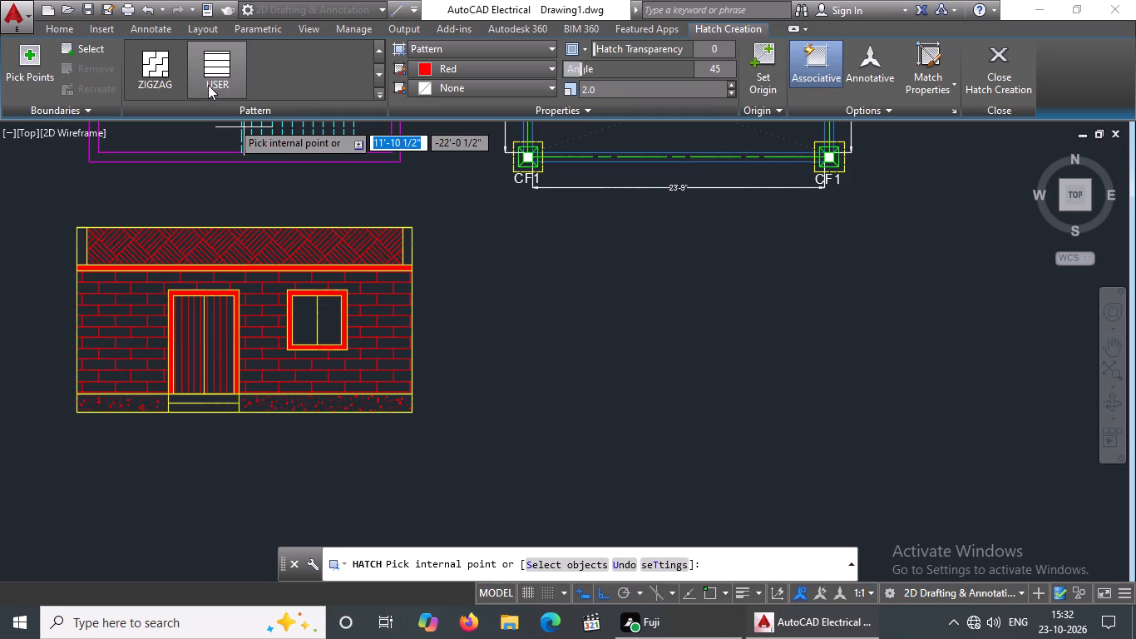
pyautogui.scroll(10, 206, 82)
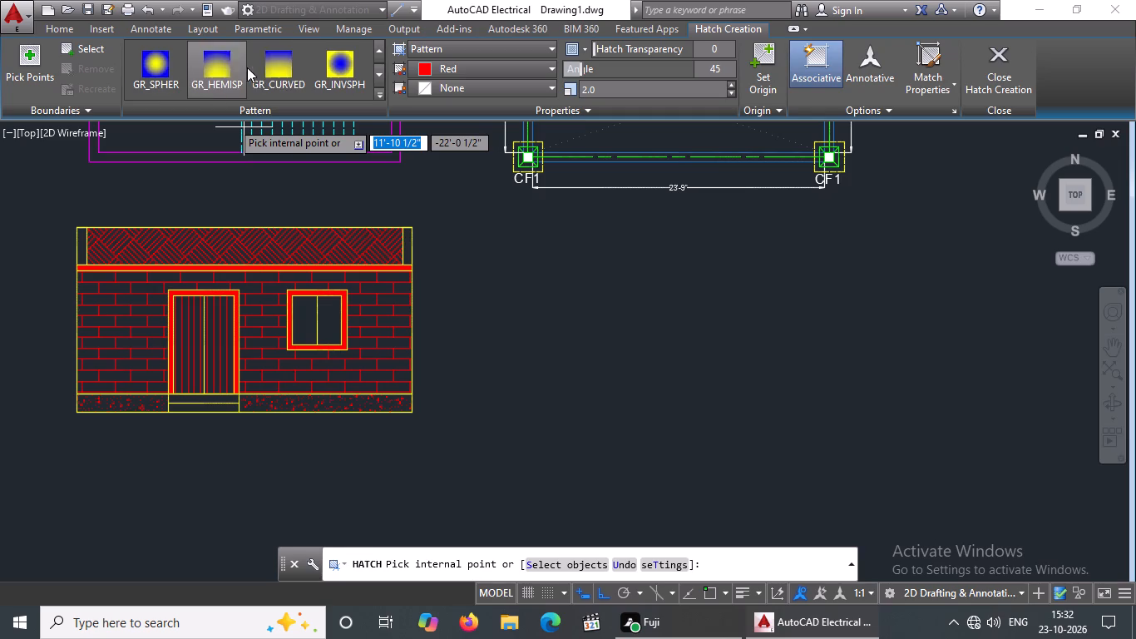
pyautogui.scroll(2, 222, 76)
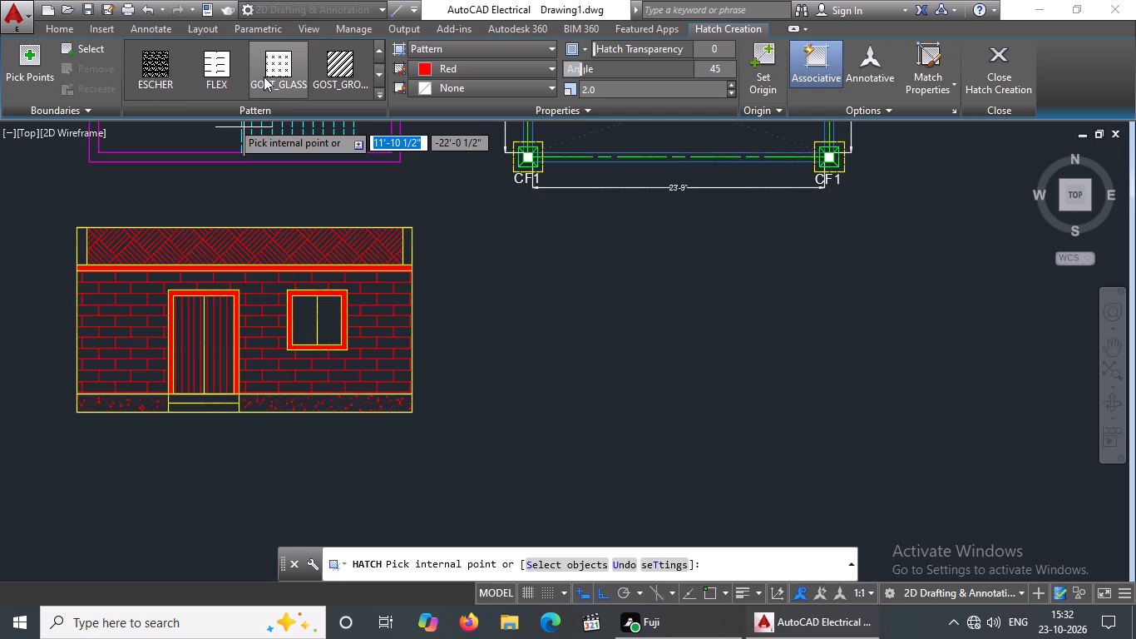
pyautogui.click(274, 69)
pyautogui.scroll(2, 299, 315)
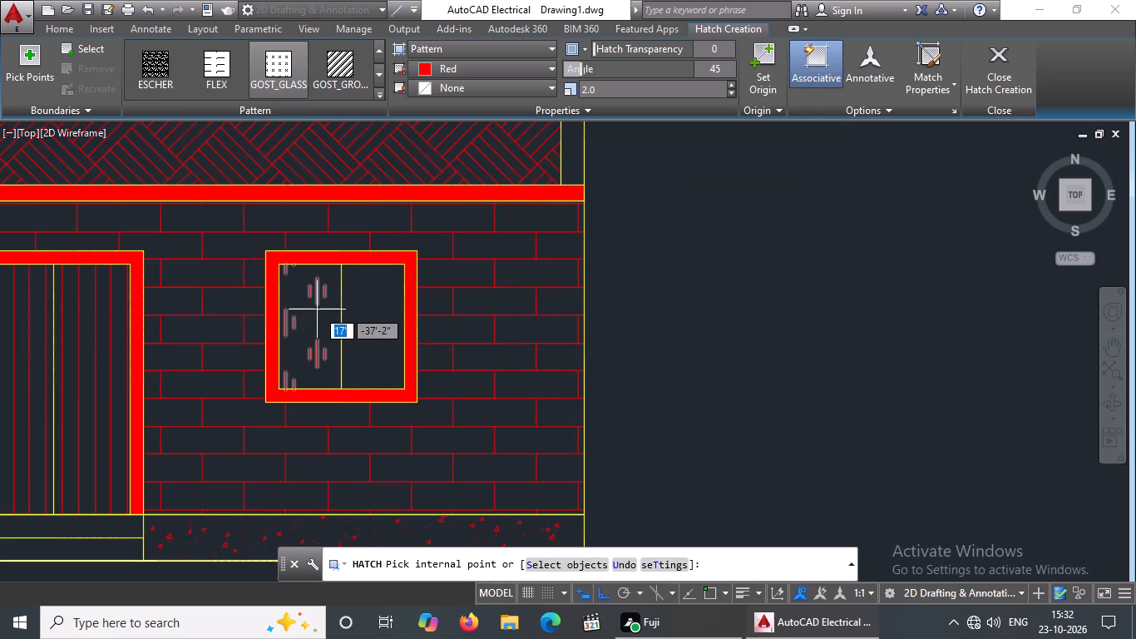
pyautogui.click(320, 307)
pyautogui.click(357, 302)
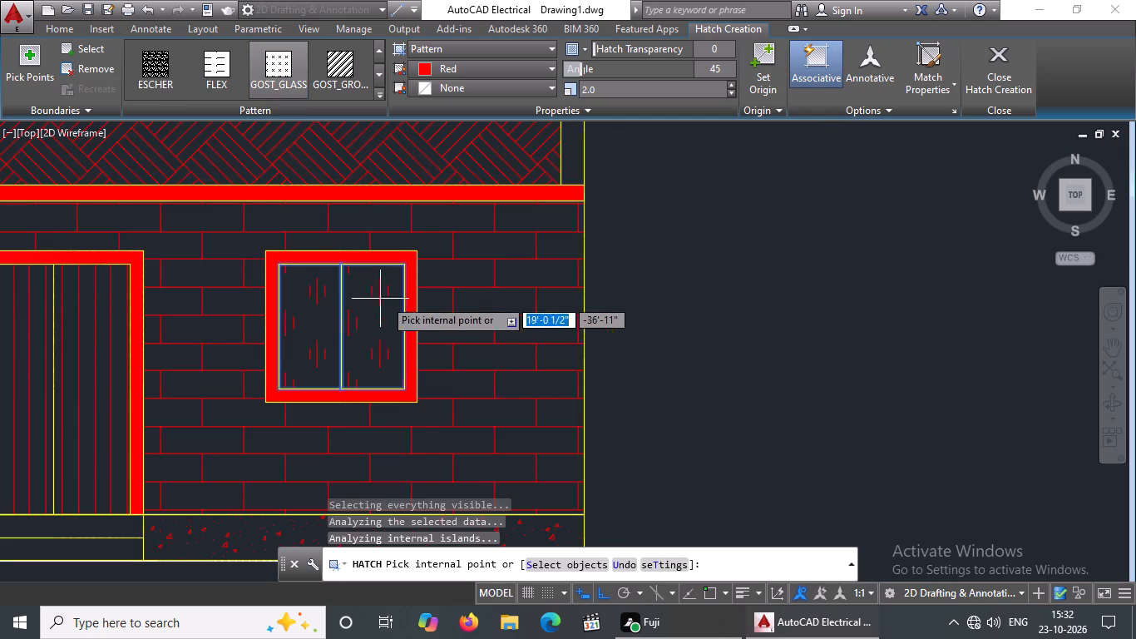
# Set the window pane hatch angle to 90 and finish the hatch.
pyautogui.click(723, 66)
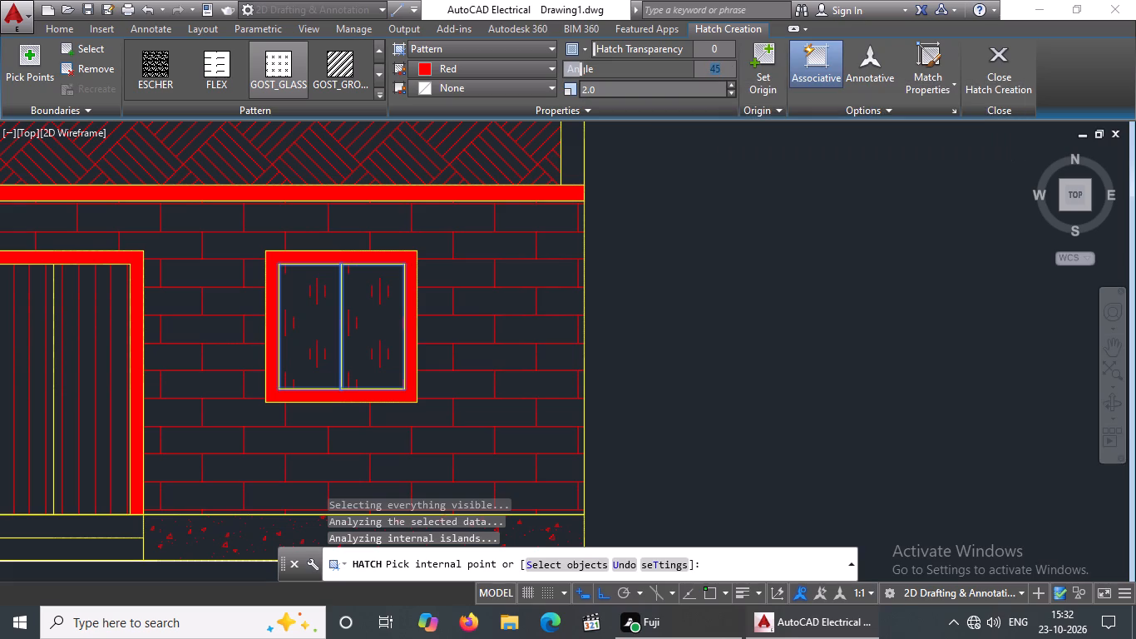
pyautogui.press('BackSpace')
pyautogui.press('BackSpace')
pyautogui.write('90')
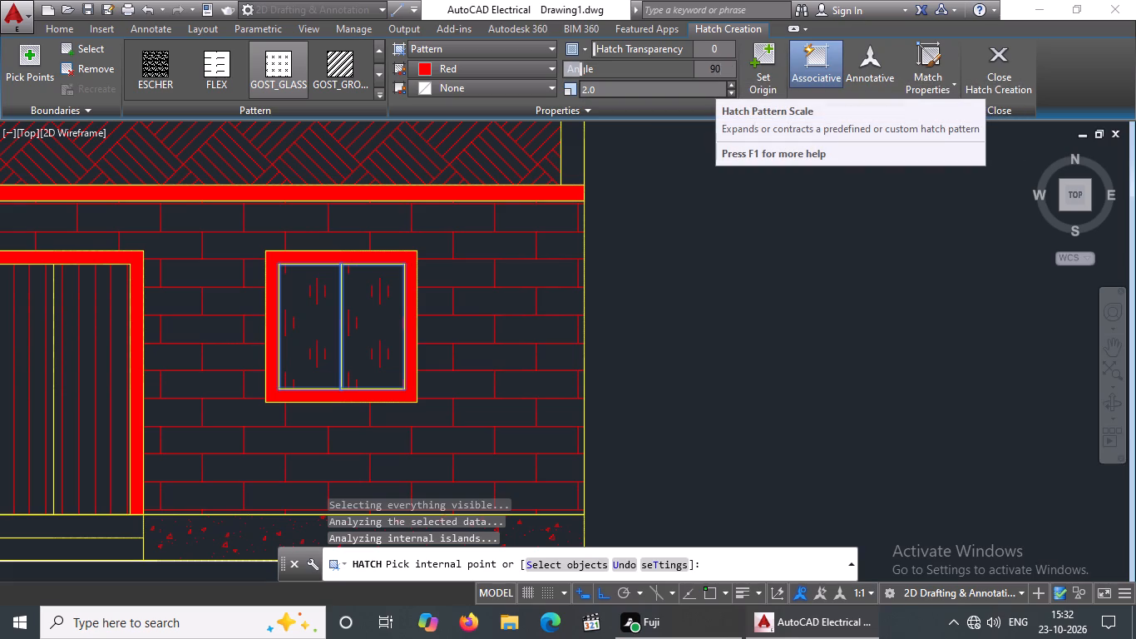
pyautogui.press('Return')
pyautogui.scroll(-1, 485, 375)
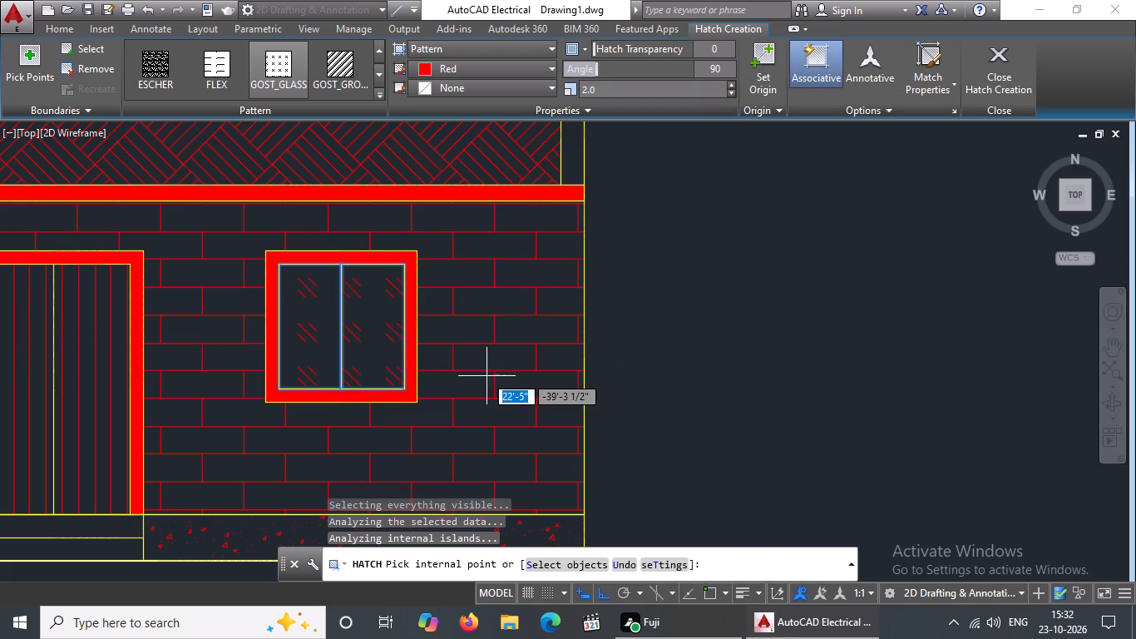
pyautogui.scroll(-2, 485, 375)
pyautogui.press('Escape')
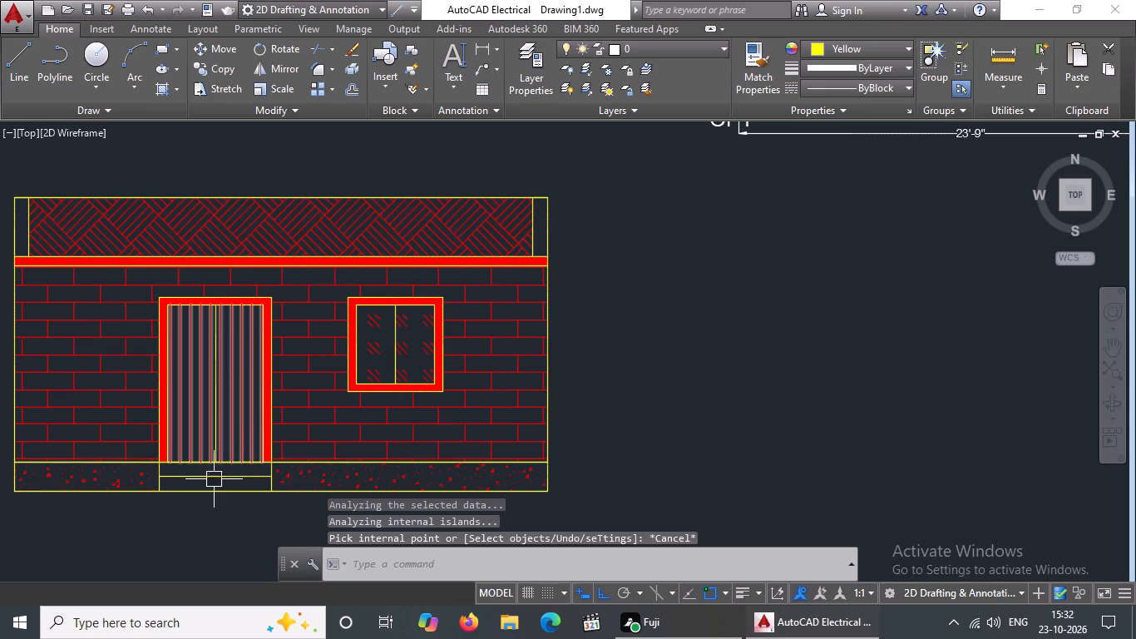
# Hatch both parapet end posts with the red ESCHER pattern at angle 90 and scale 2, and finish the hatch.
pyautogui.moveTo(214, 488); pyautogui.dragTo(279, 463, button='middle')
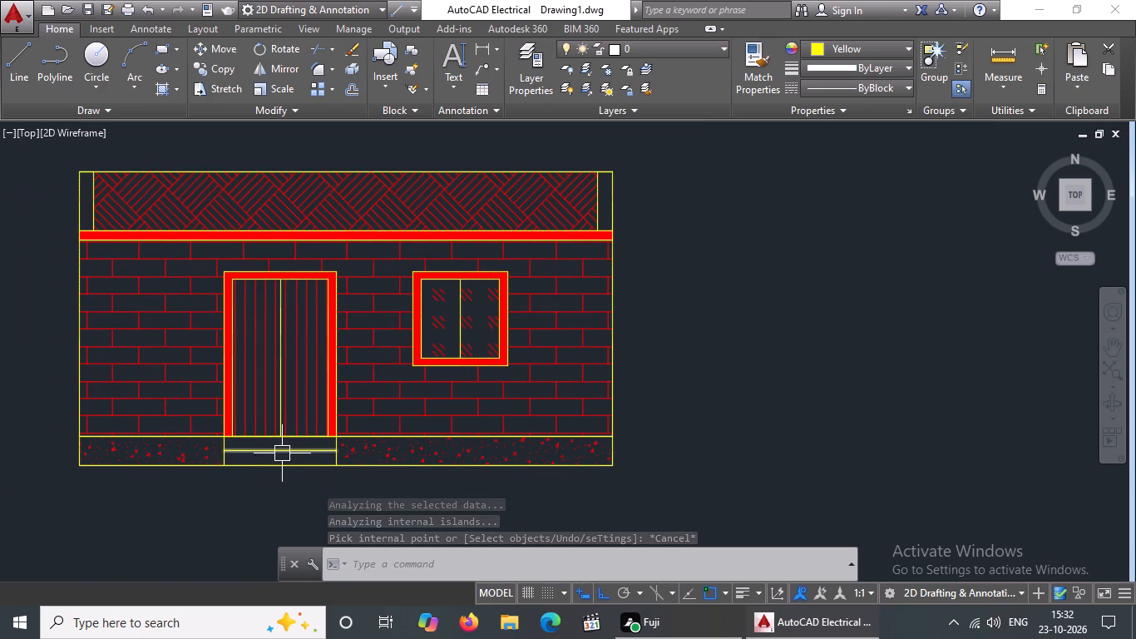
pyautogui.press('Escape')
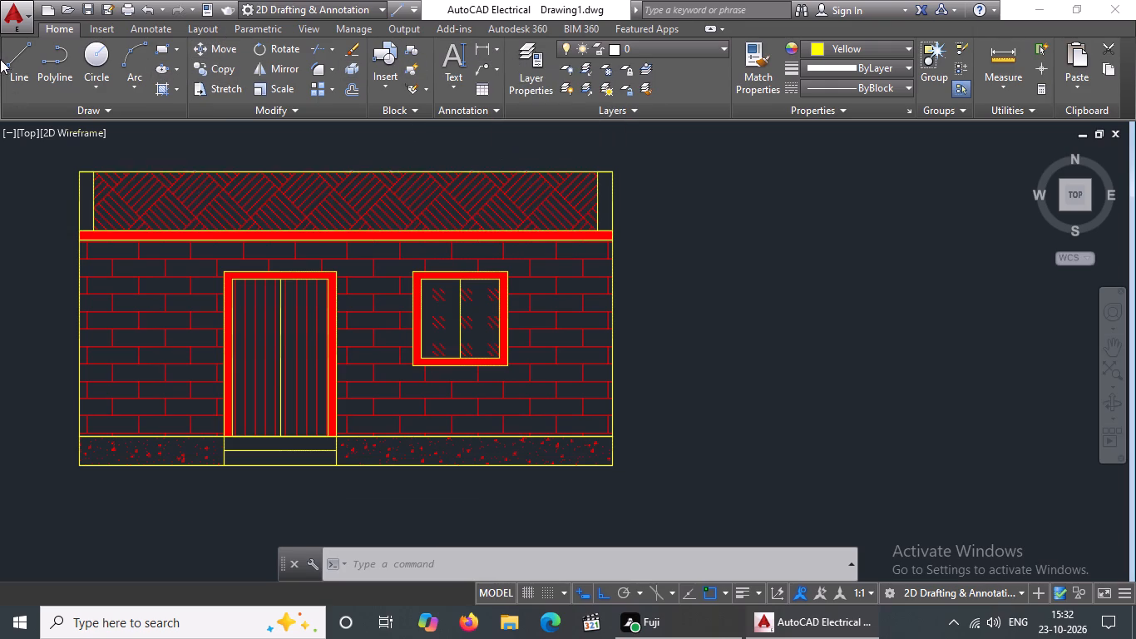
pyautogui.click(178, 87)
pyautogui.click(194, 121)
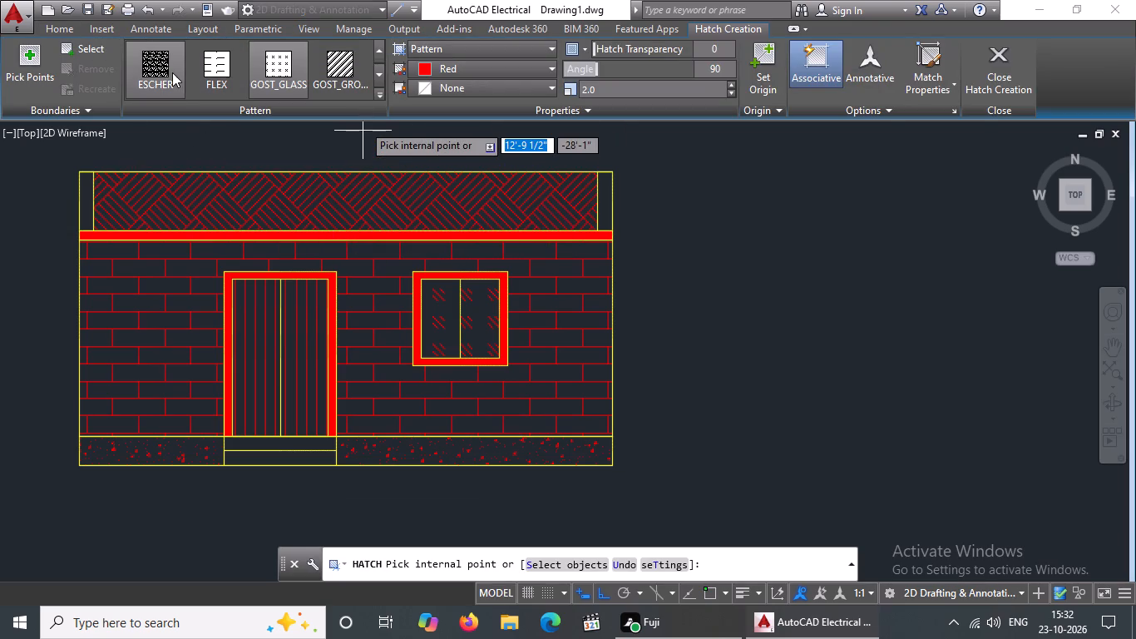
pyautogui.click(156, 68)
pyautogui.scroll(2, 89, 194)
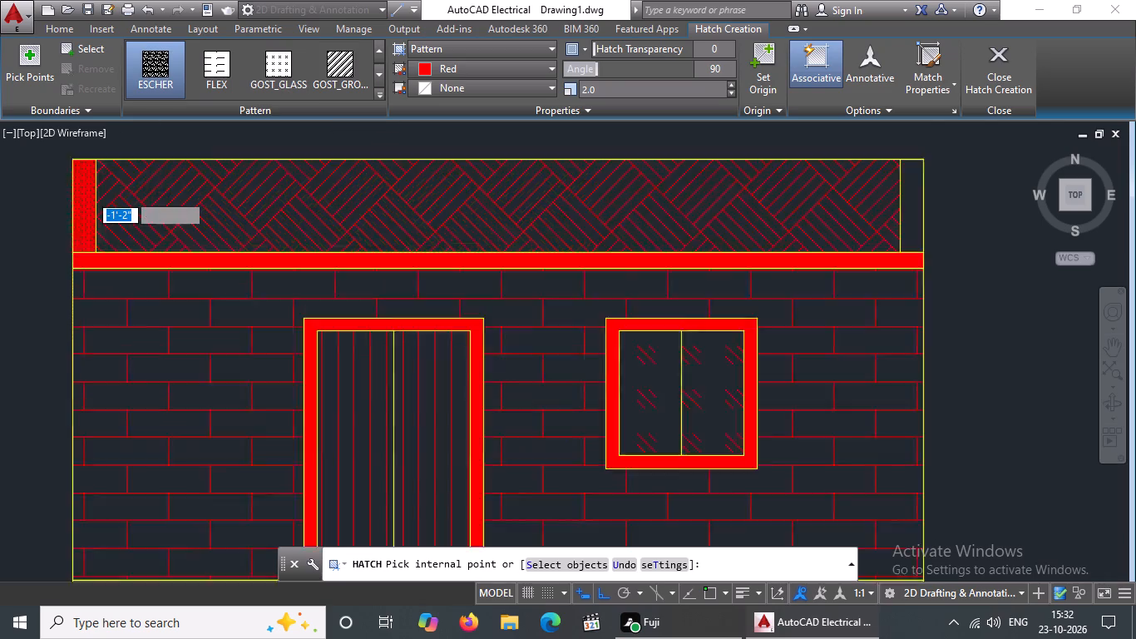
pyautogui.scroll(1, 89, 194)
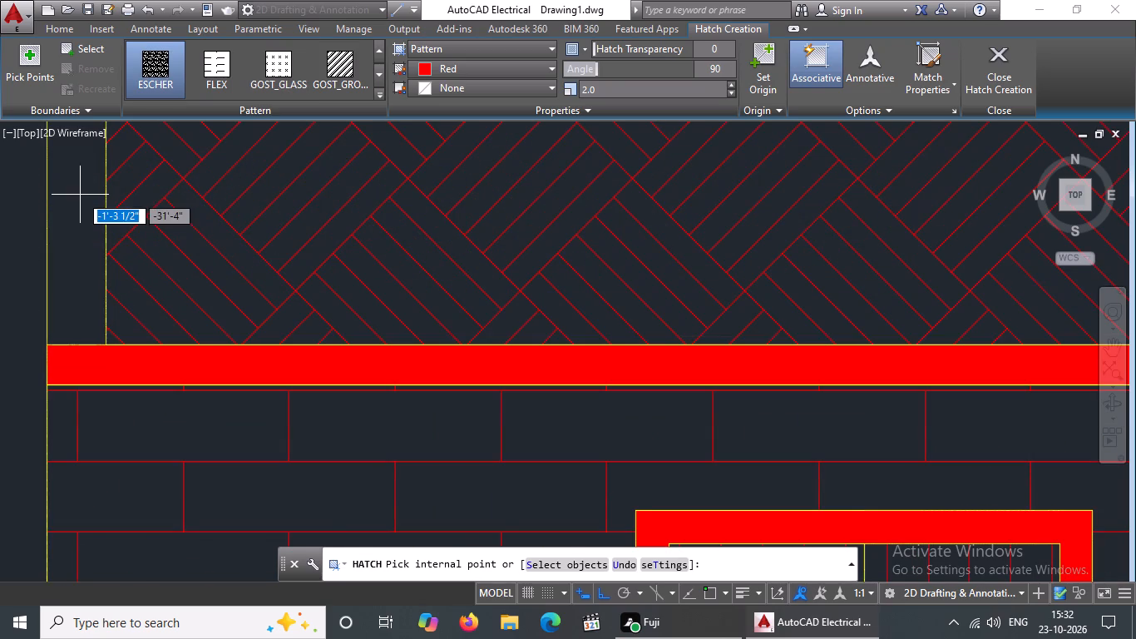
pyautogui.click(80, 195)
pyautogui.scroll(-2, 485, 156)
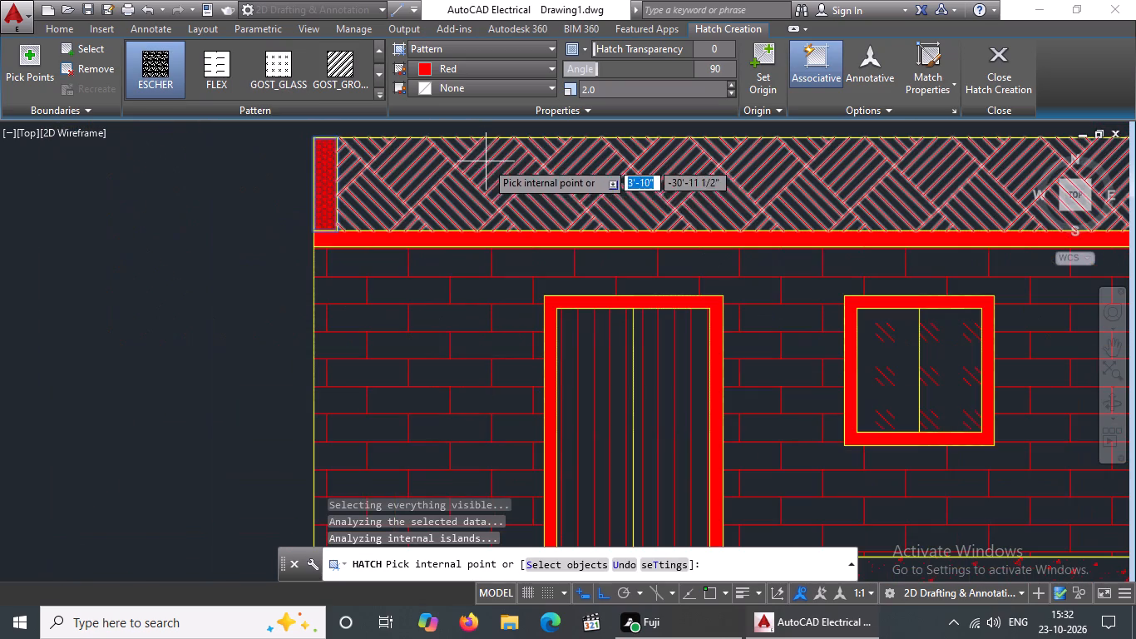
pyautogui.scroll(-3, 528, 180)
pyautogui.scroll(5, 666, 180)
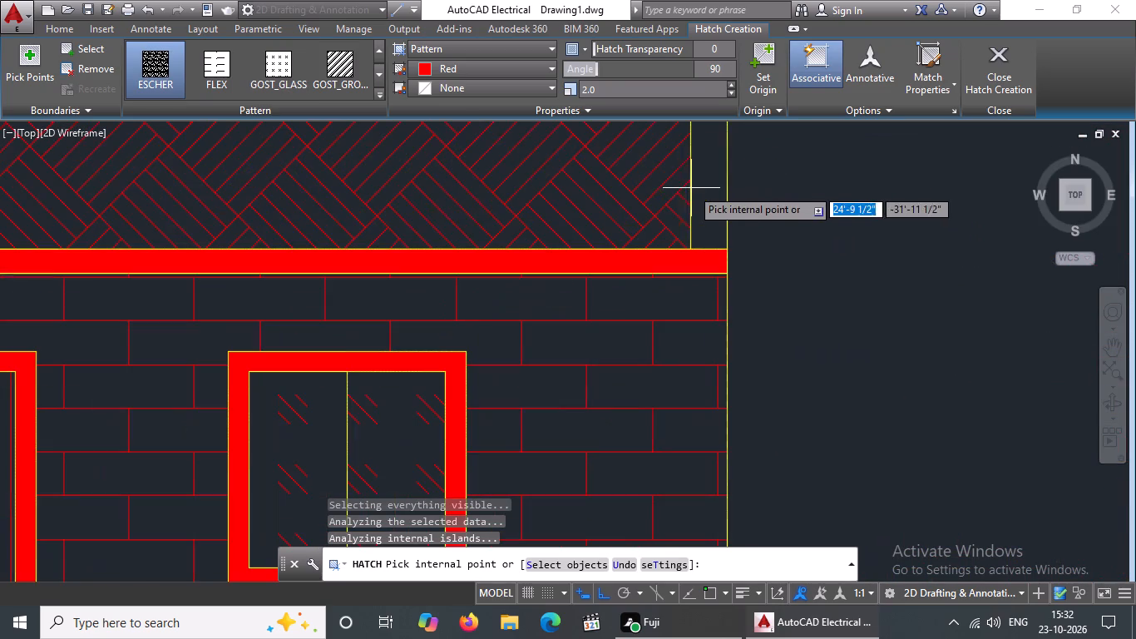
pyautogui.click(701, 178)
pyautogui.scroll(-4, 704, 200)
pyautogui.moveTo(704, 204); pyautogui.dragTo(697, 206, button='right')
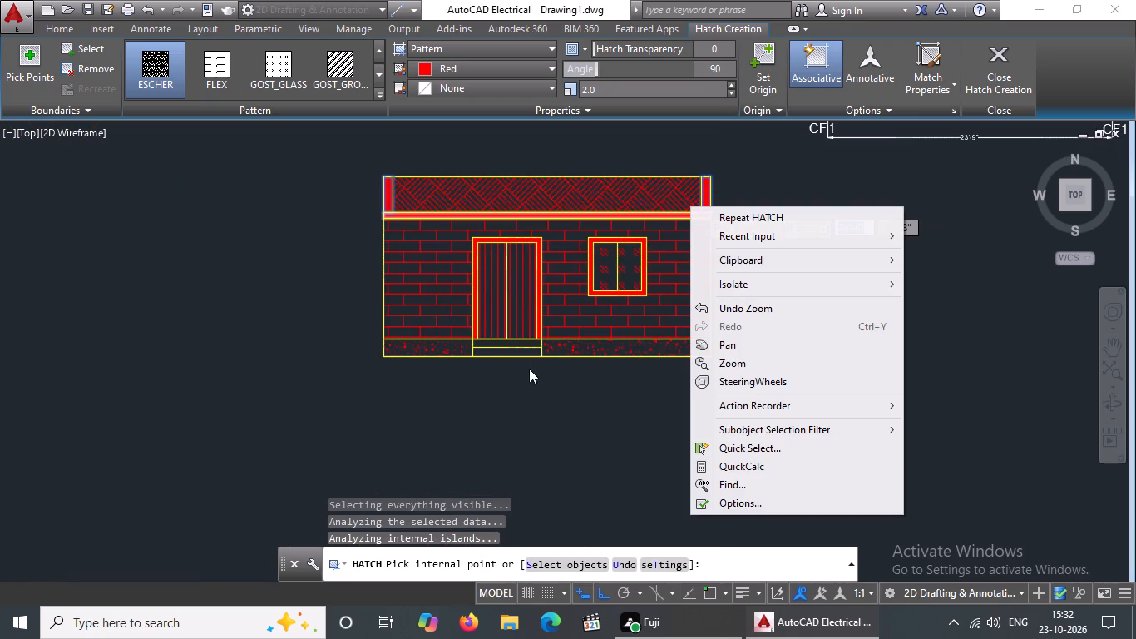
pyautogui.scroll(2, 511, 351)
pyautogui.click(992, 74)
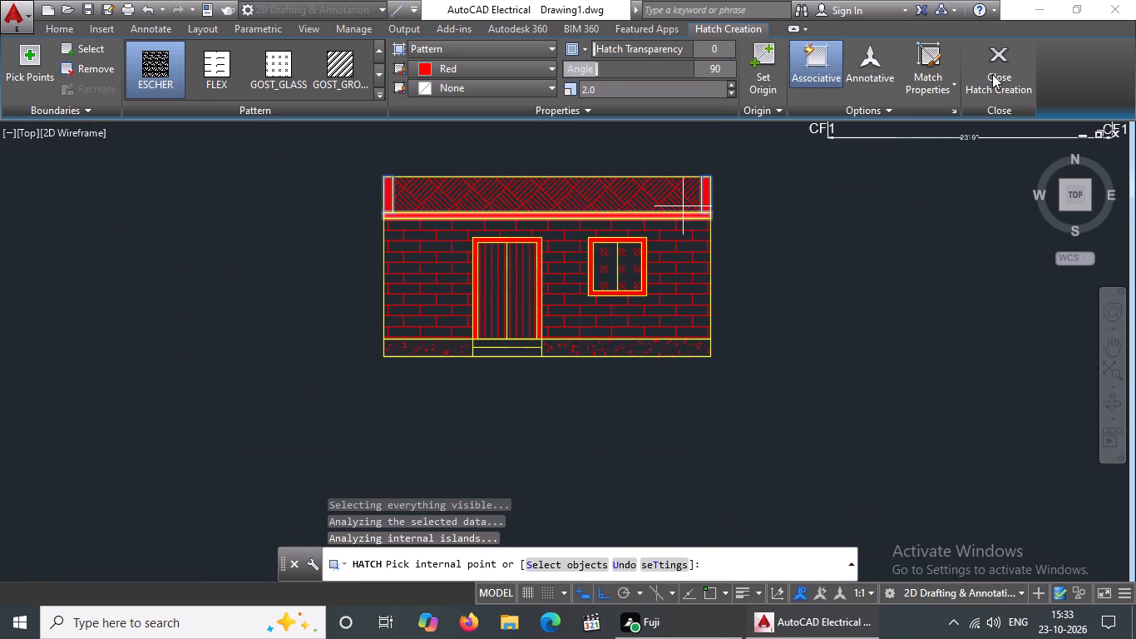
# Finish the parapet end post hatch.
pyautogui.press('Escape')
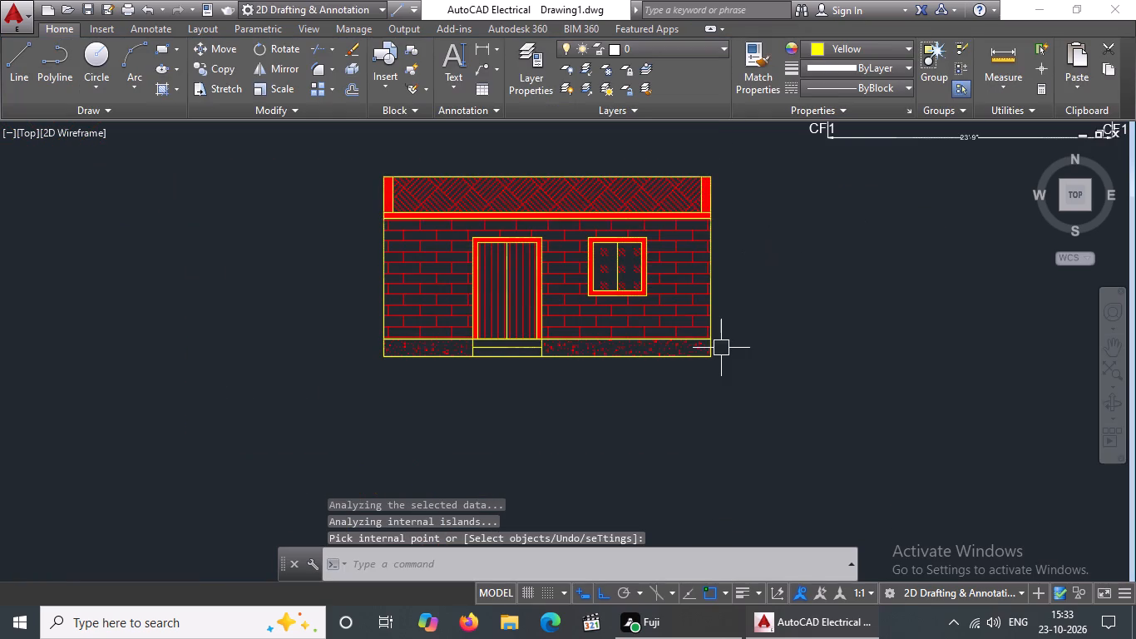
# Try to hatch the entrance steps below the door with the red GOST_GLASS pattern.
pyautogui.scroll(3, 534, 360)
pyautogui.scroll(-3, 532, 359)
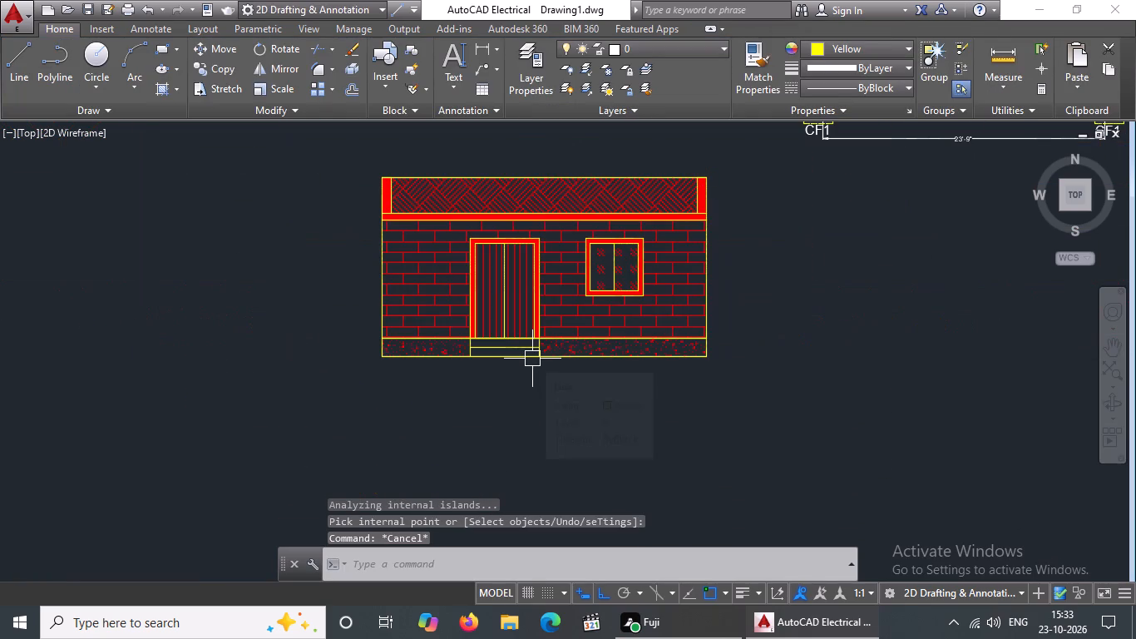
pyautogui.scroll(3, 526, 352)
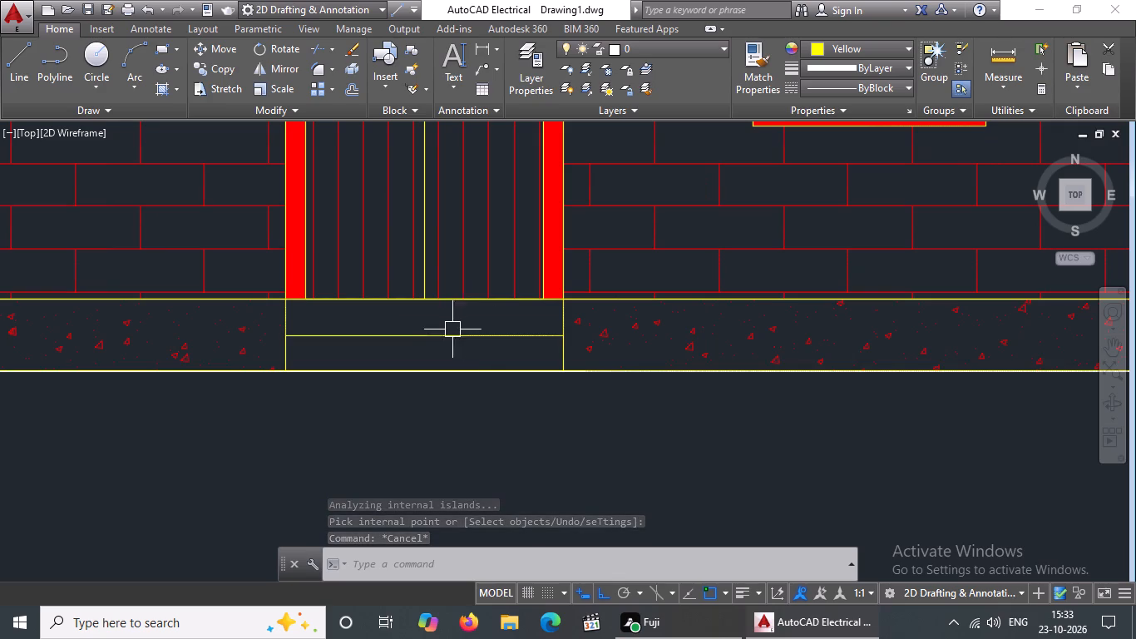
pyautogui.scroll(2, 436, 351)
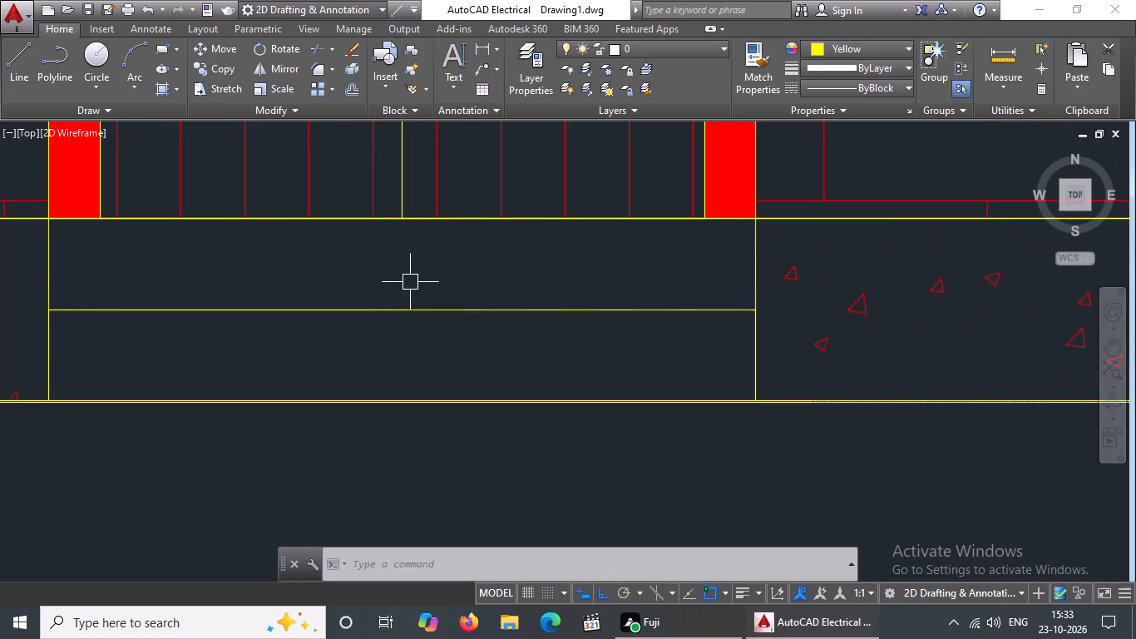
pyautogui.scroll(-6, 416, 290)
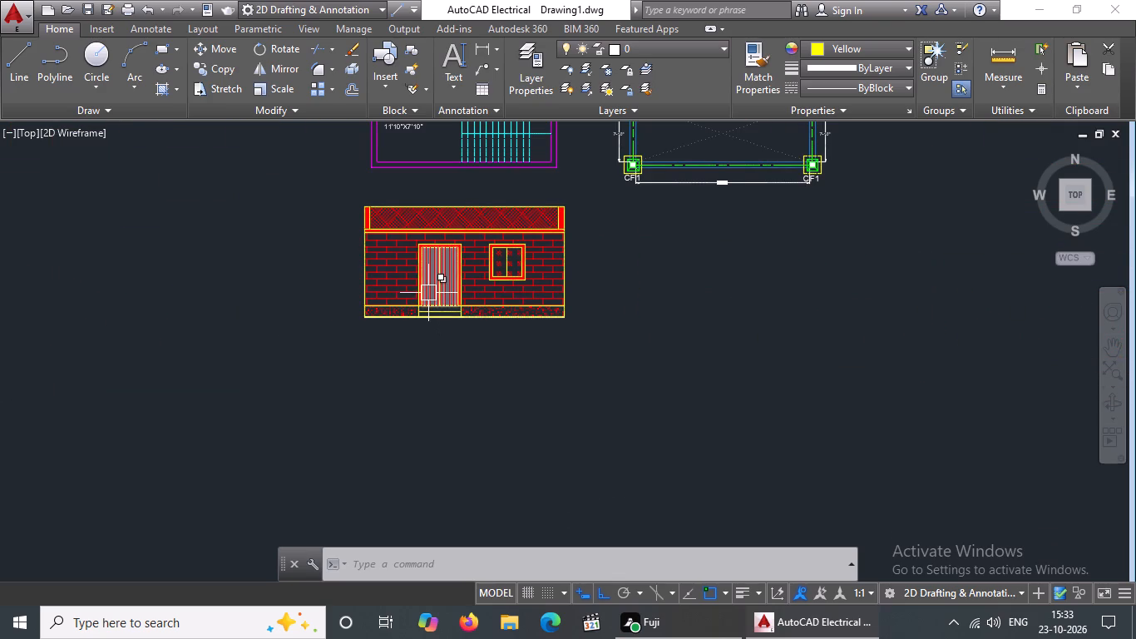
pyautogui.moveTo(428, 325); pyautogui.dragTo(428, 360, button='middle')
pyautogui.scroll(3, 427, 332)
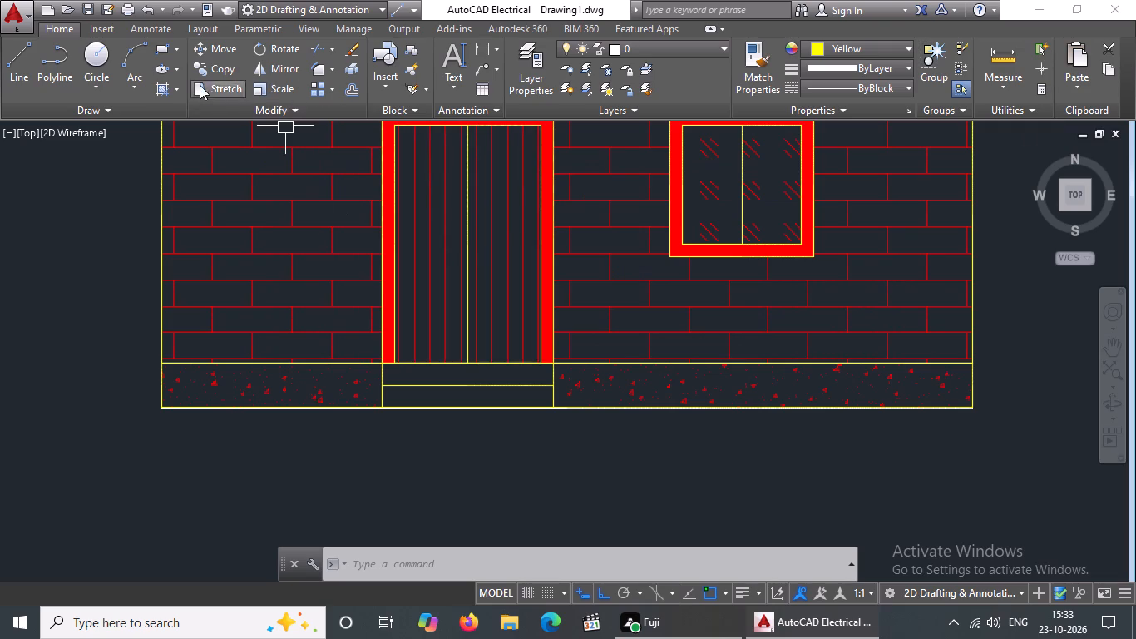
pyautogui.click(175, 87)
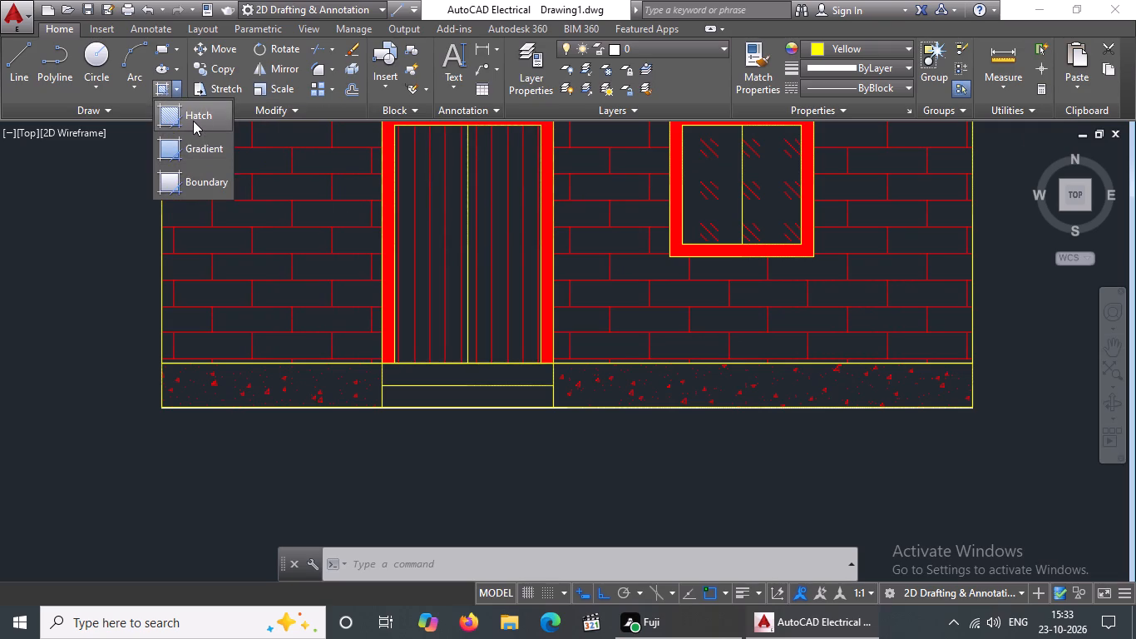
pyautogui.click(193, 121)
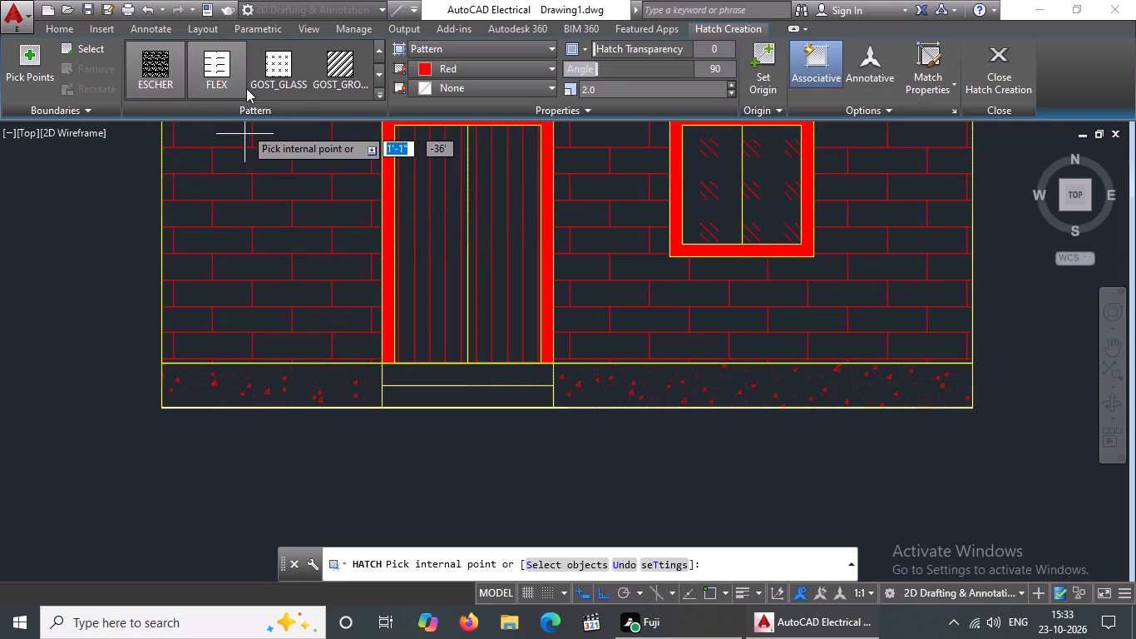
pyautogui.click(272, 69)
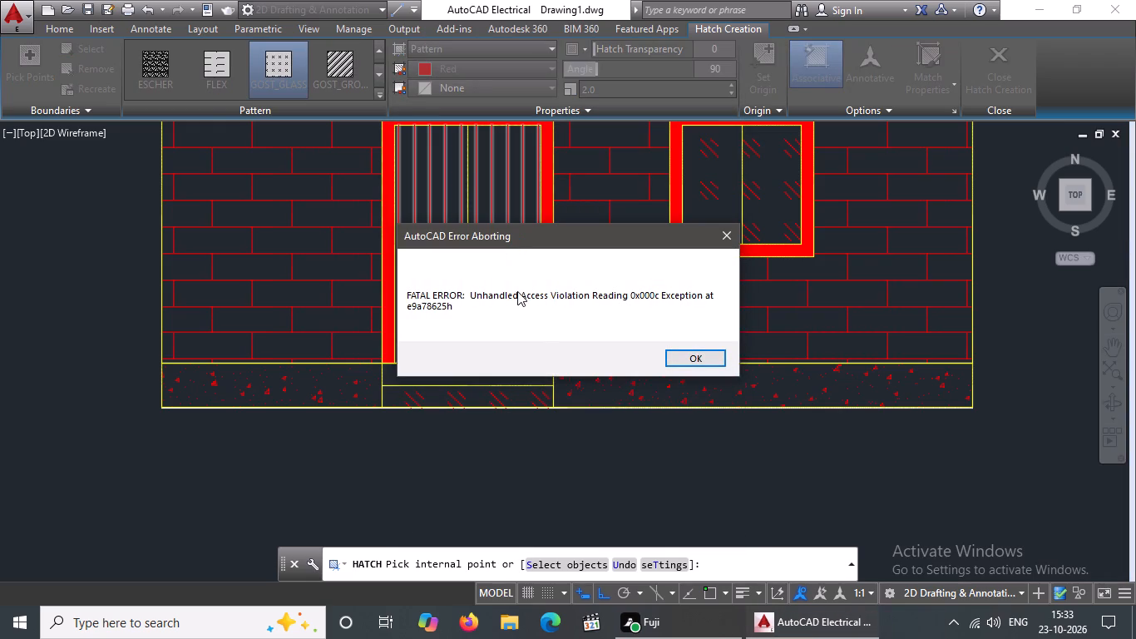
# Dismiss the fatal error dialog.
pyautogui.click(718, 235)
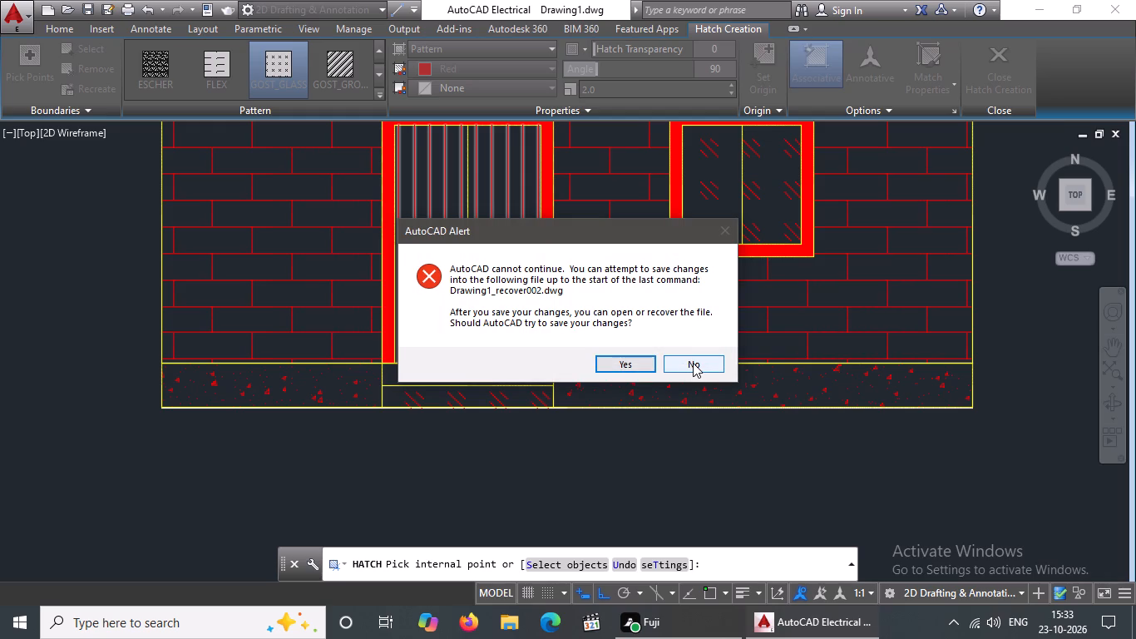
pyautogui.scroll(-4, 693, 363)
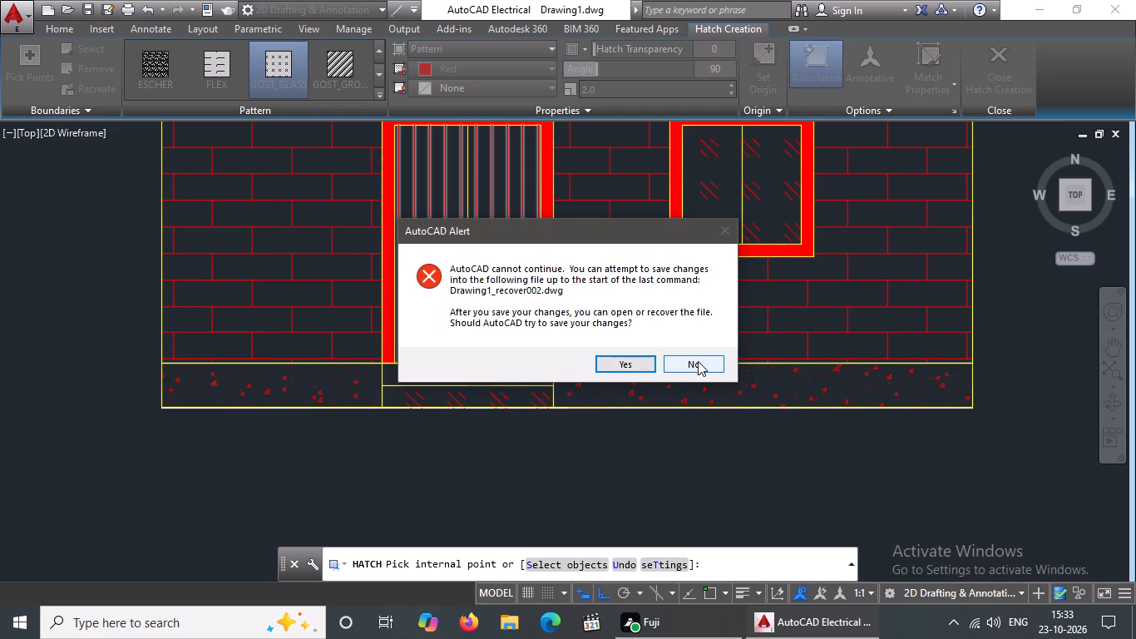
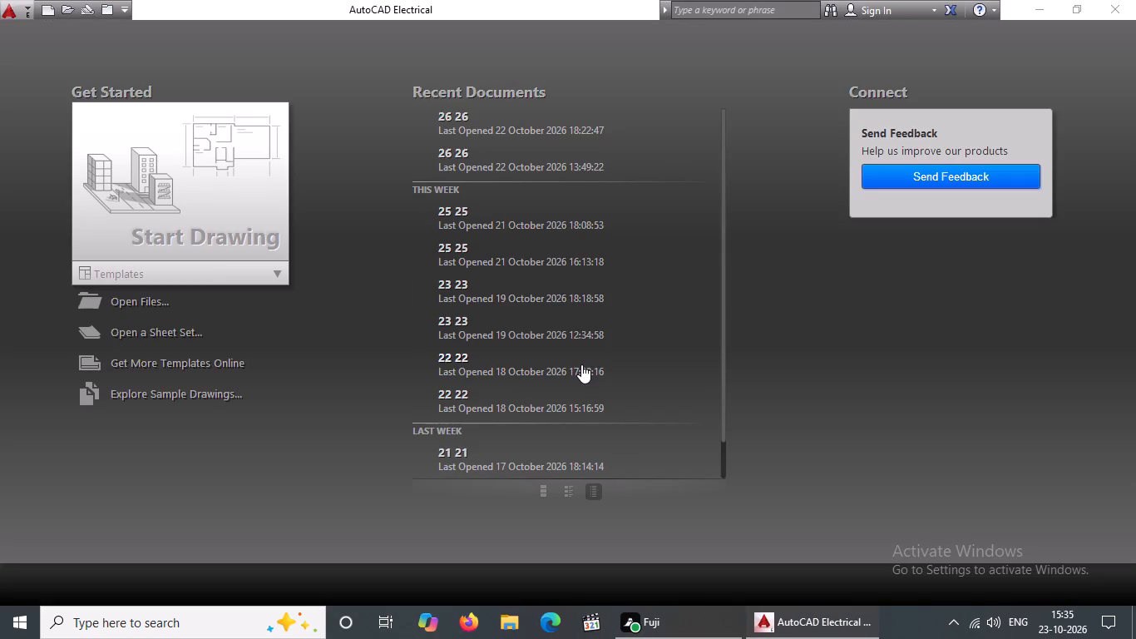
# Start a new blank drawing.
pyautogui.click(190, 189)
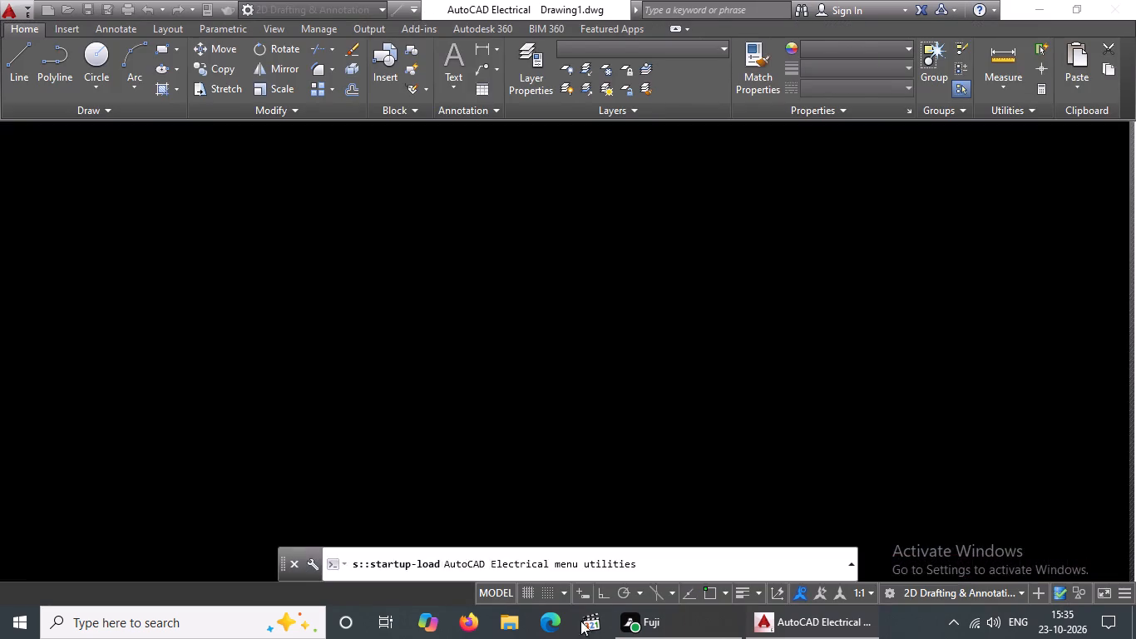
# Turn the drawing grid off and Ortho mode on.
pyautogui.click(531, 593)
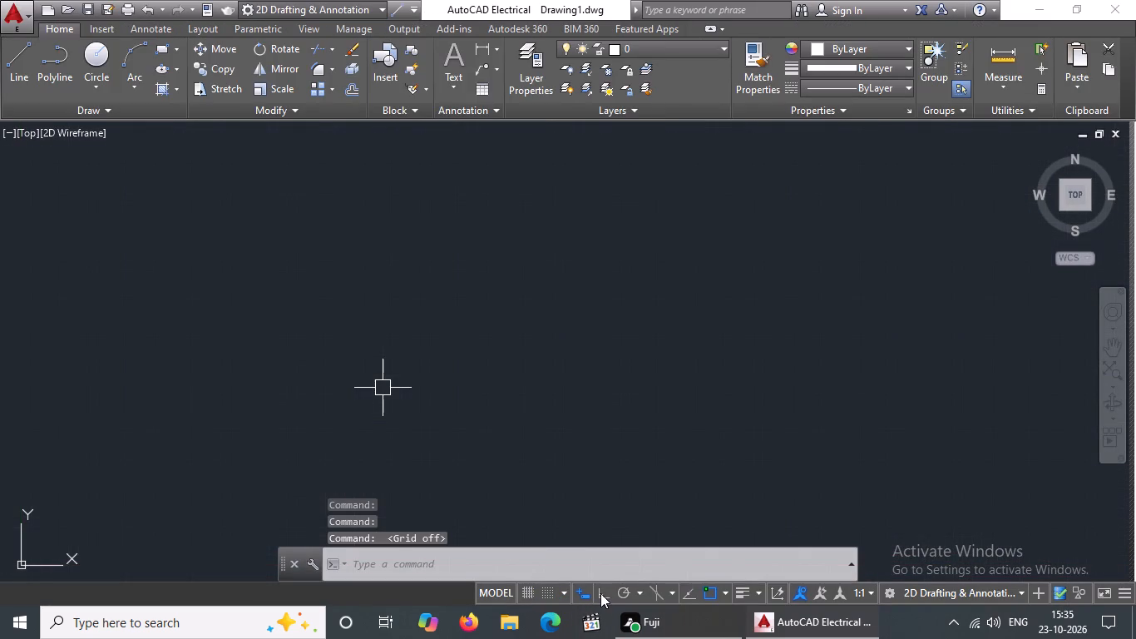
pyautogui.click(600, 593)
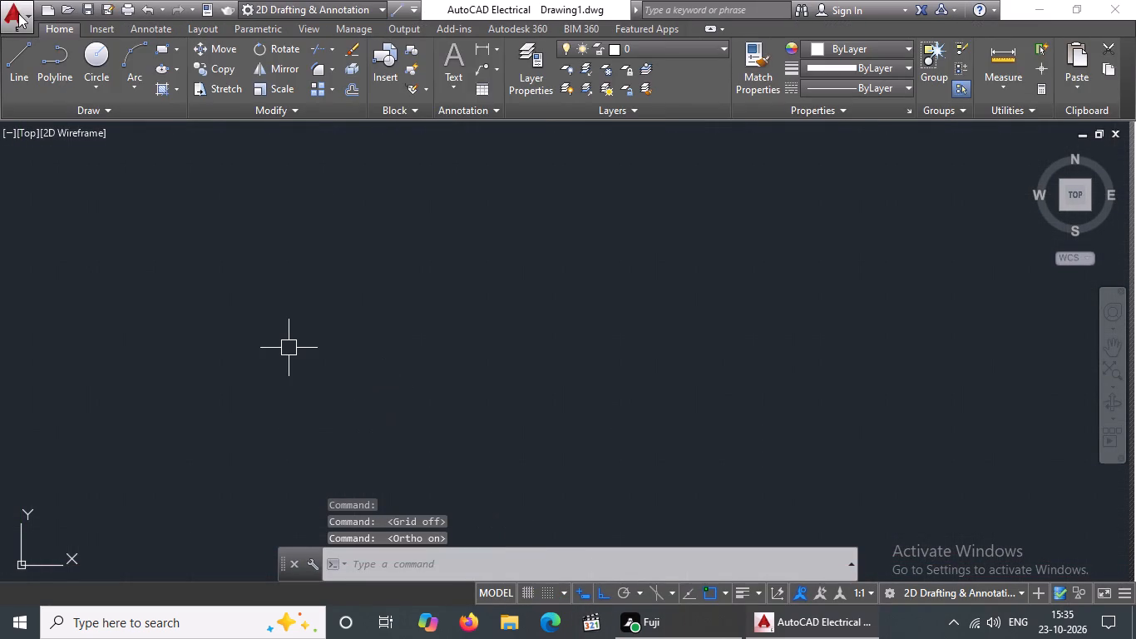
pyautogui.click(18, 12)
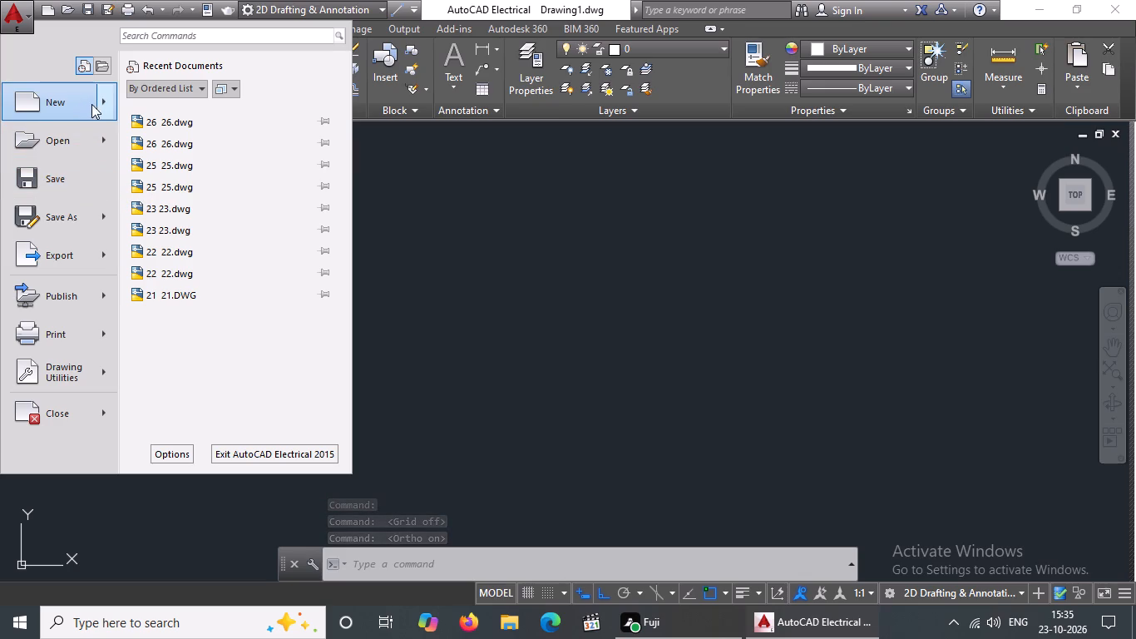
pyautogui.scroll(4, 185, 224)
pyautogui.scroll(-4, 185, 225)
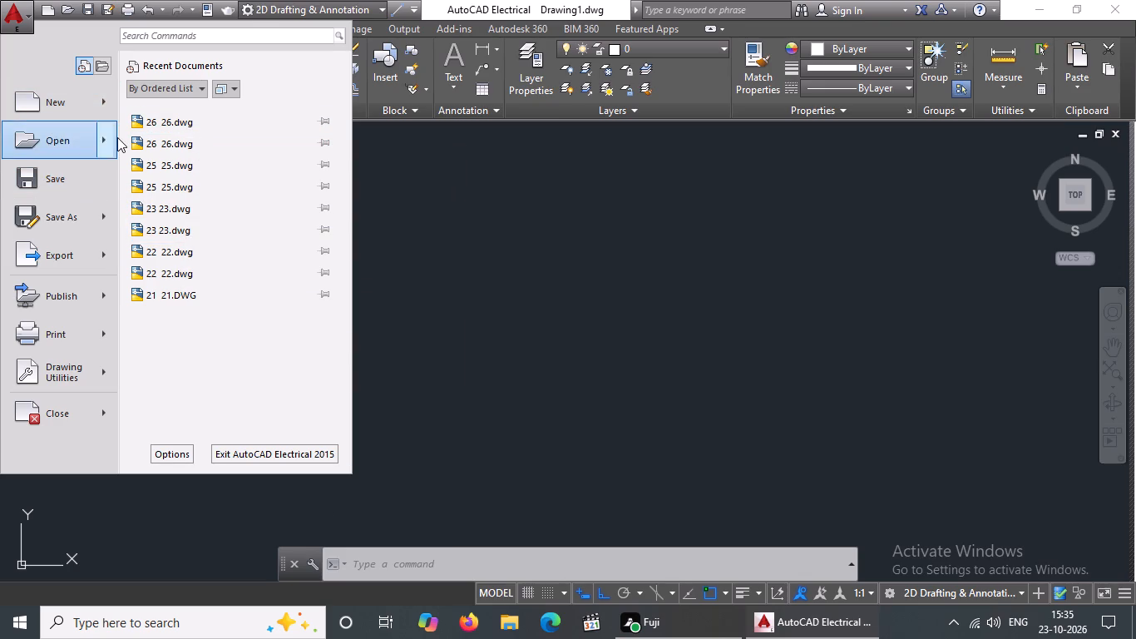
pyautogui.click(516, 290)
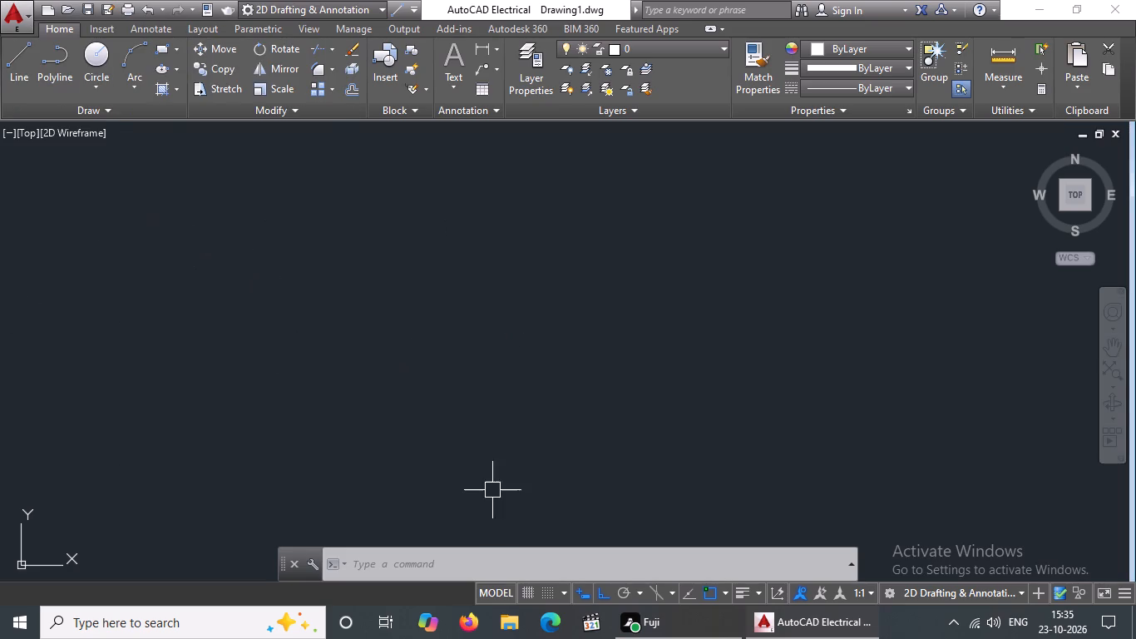
# Turn Ortho mode off and leave the drawing grid switched off.
pyautogui.click(523, 592)
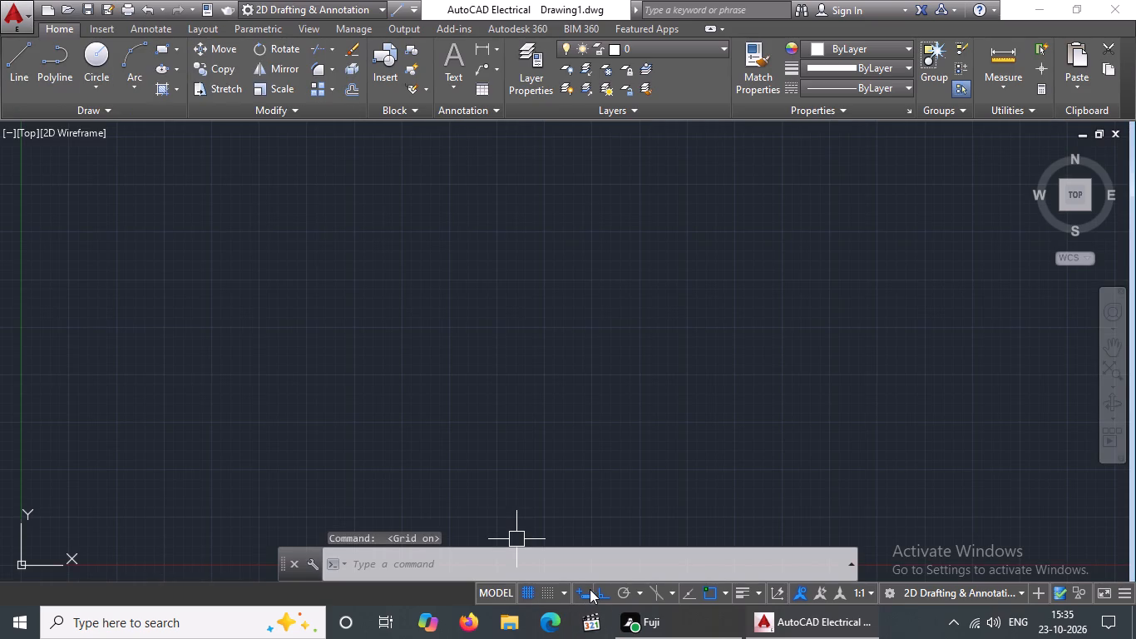
pyautogui.click(600, 591)
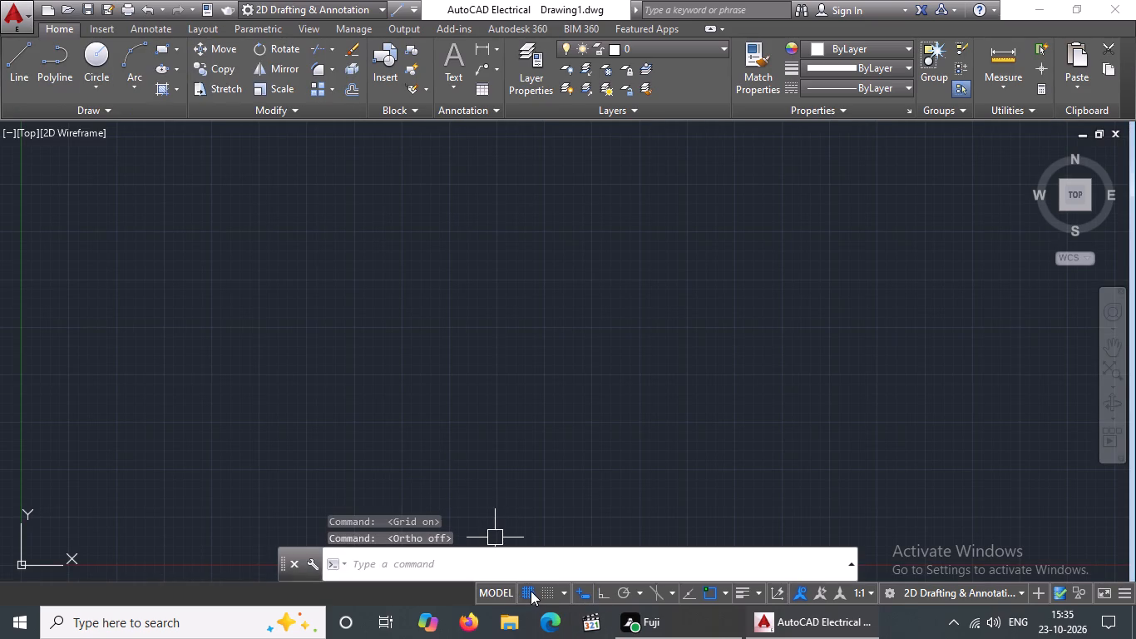
pyautogui.click(531, 591)
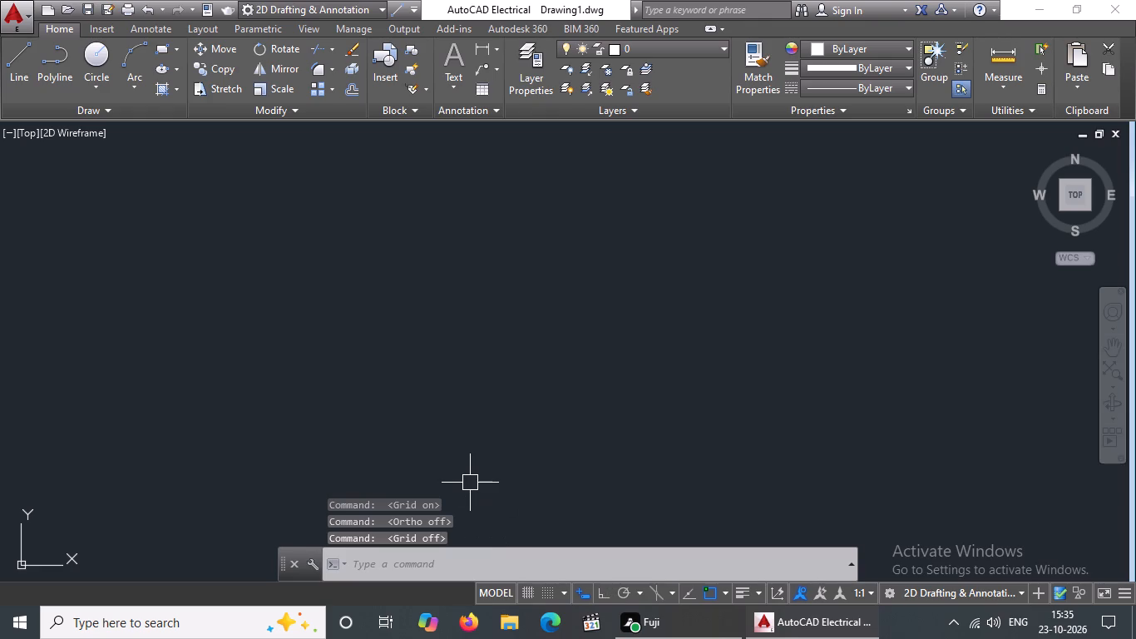
# Configure the drawing units to Architectural length with 0'-0 1/2" precision and an insertion scale in inches.
pyautogui.write('UN')
pyautogui.press('space')
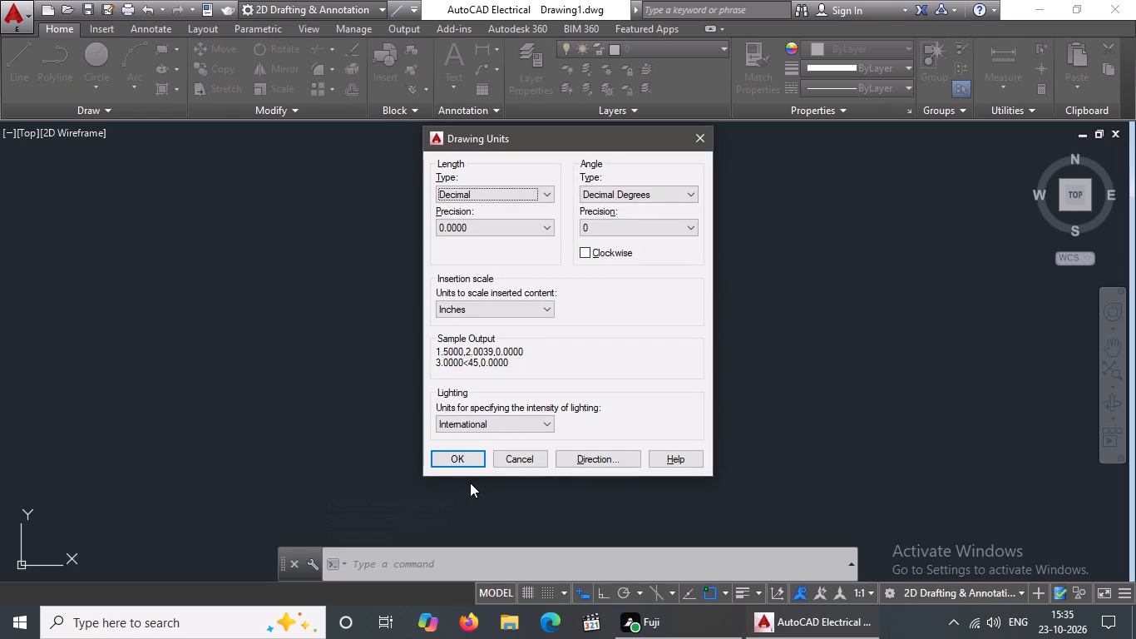
pyautogui.click(550, 188)
pyautogui.click(501, 211)
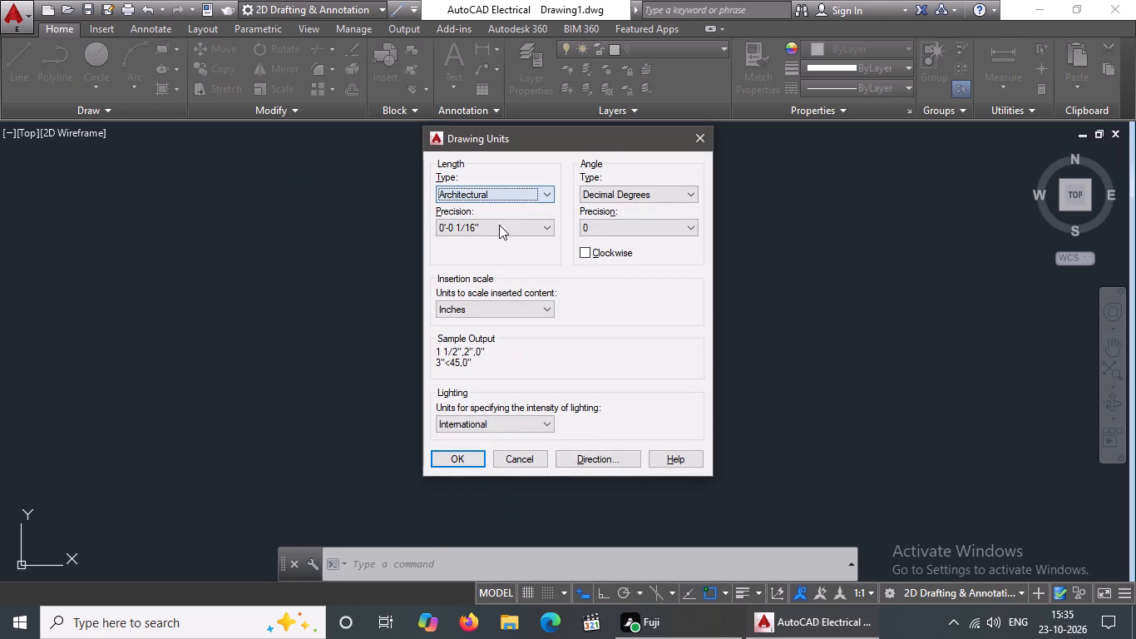
pyautogui.click(518, 229)
pyautogui.click(472, 251)
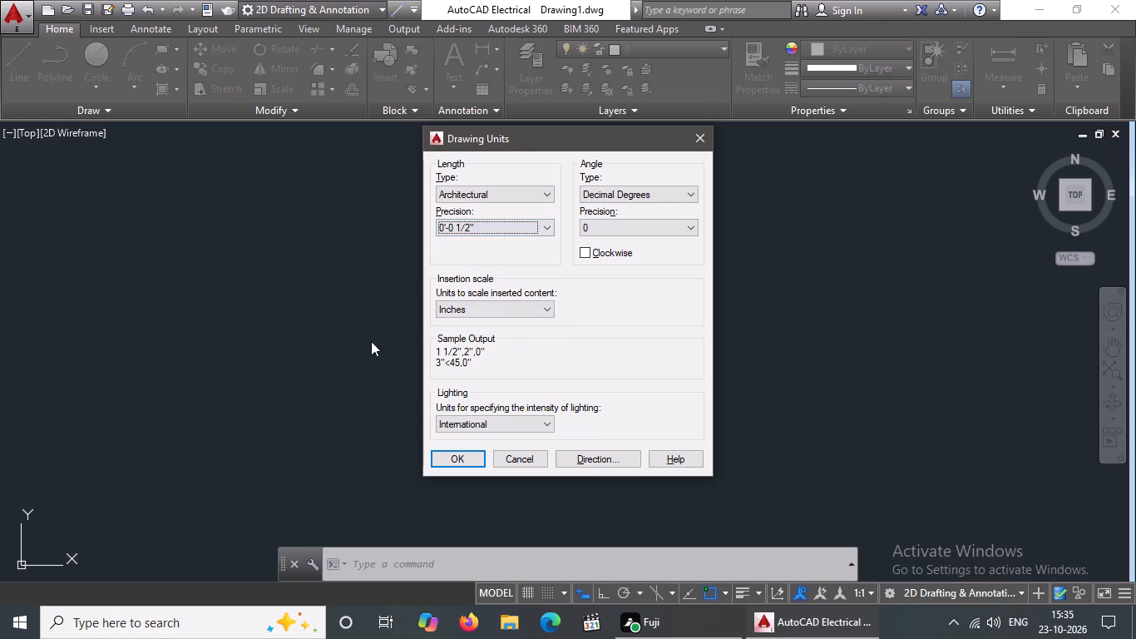
pyautogui.click(480, 309)
pyautogui.click(453, 335)
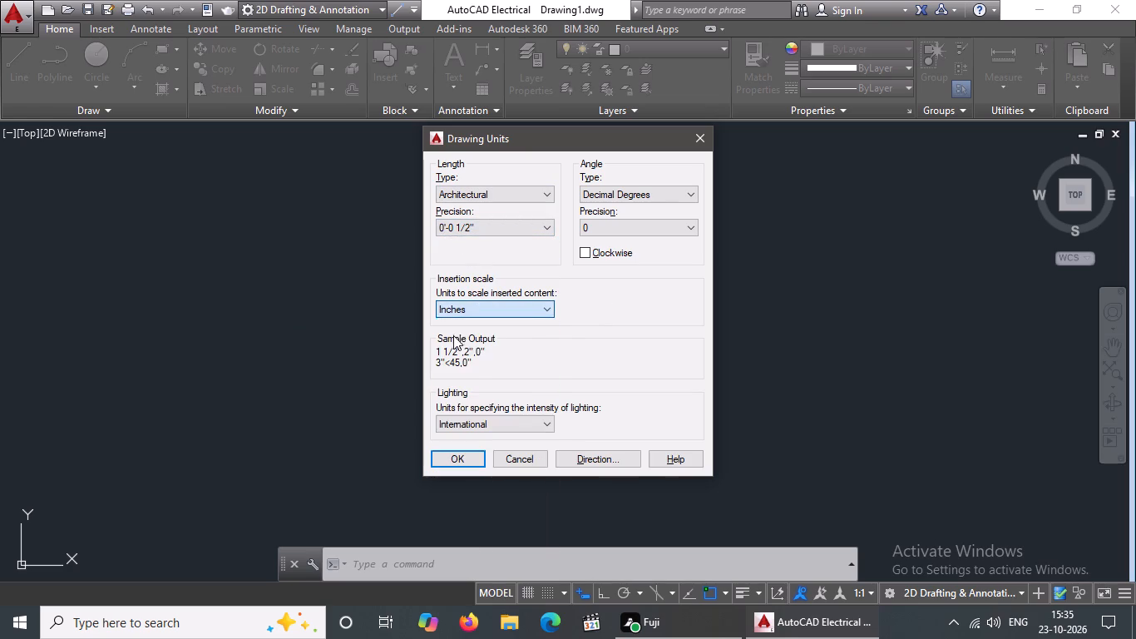
pyautogui.click(453, 457)
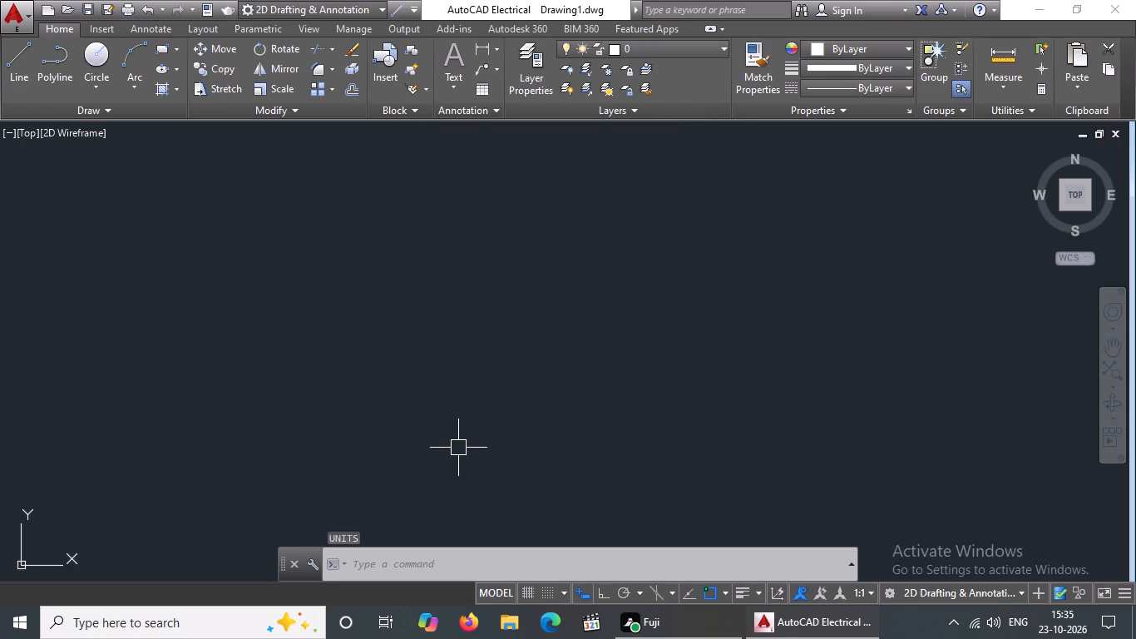
# Modify the Standard dimension style's primary units to Architectural with 0'-0 1/2" precision and set the style current.
pyautogui.write('D')
pyautogui.press('space')
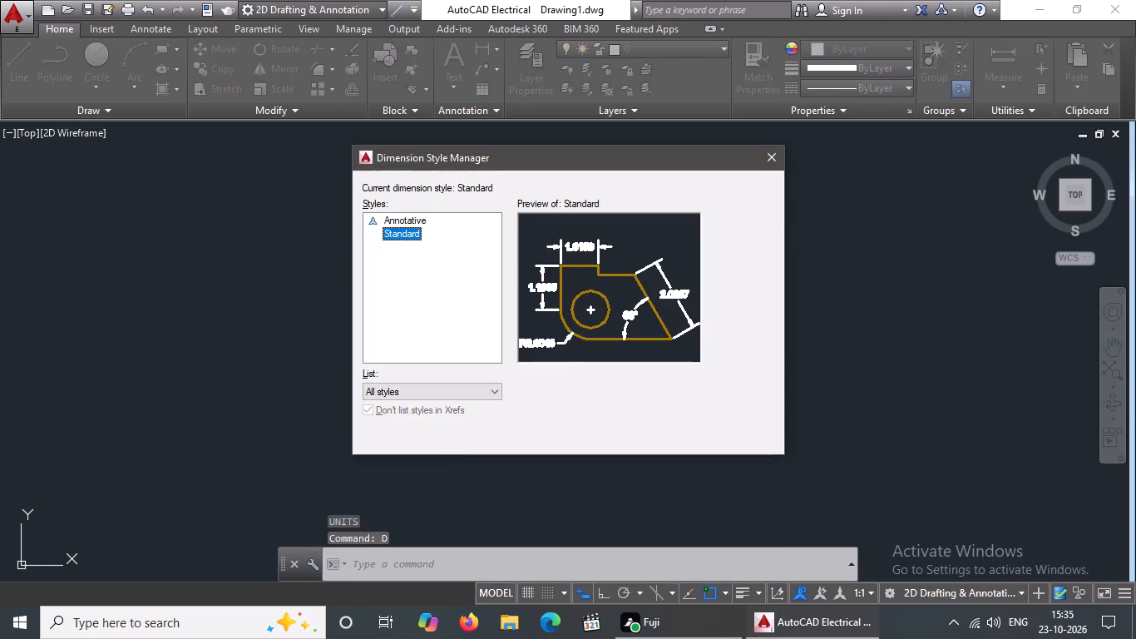
pyautogui.click(743, 269)
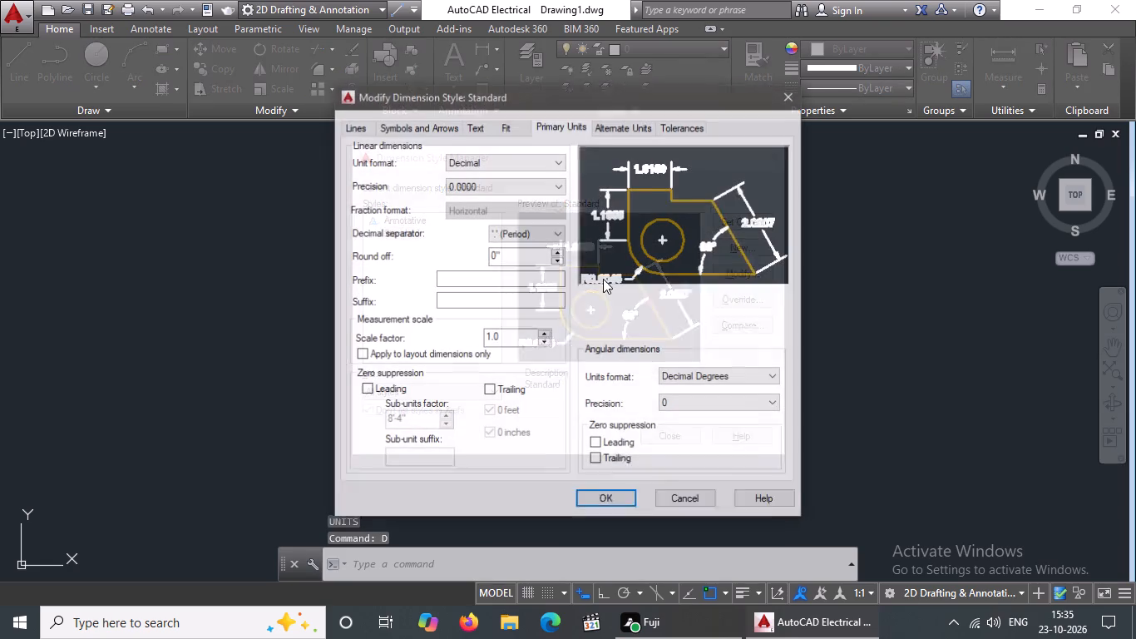
pyautogui.click(531, 153)
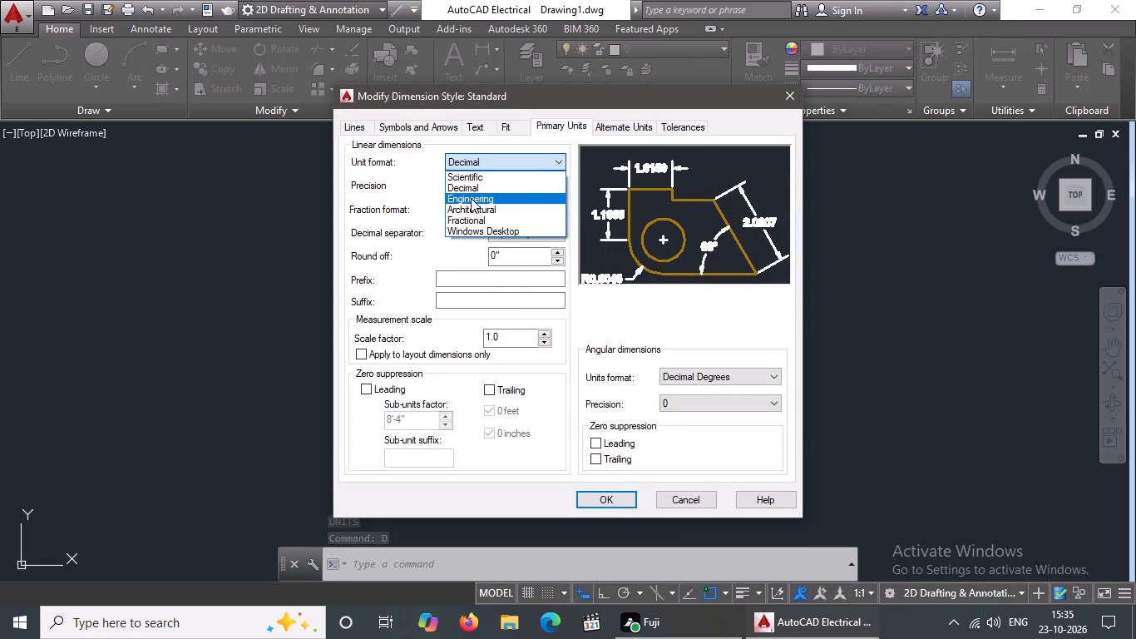
pyautogui.click(464, 206)
pyautogui.click(501, 186)
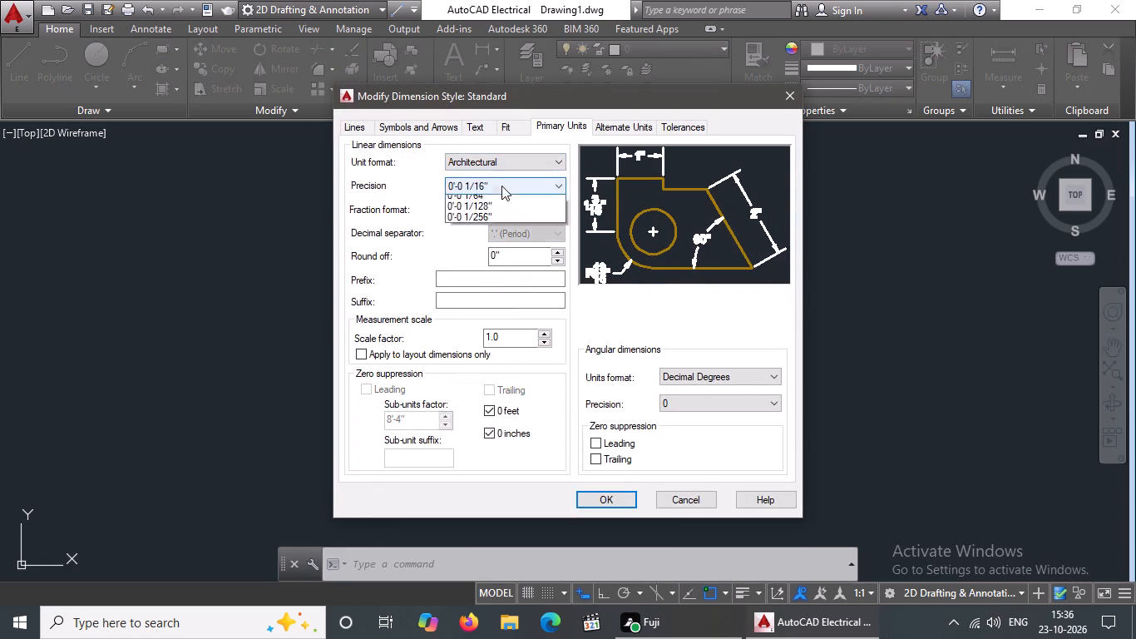
pyautogui.click(481, 207)
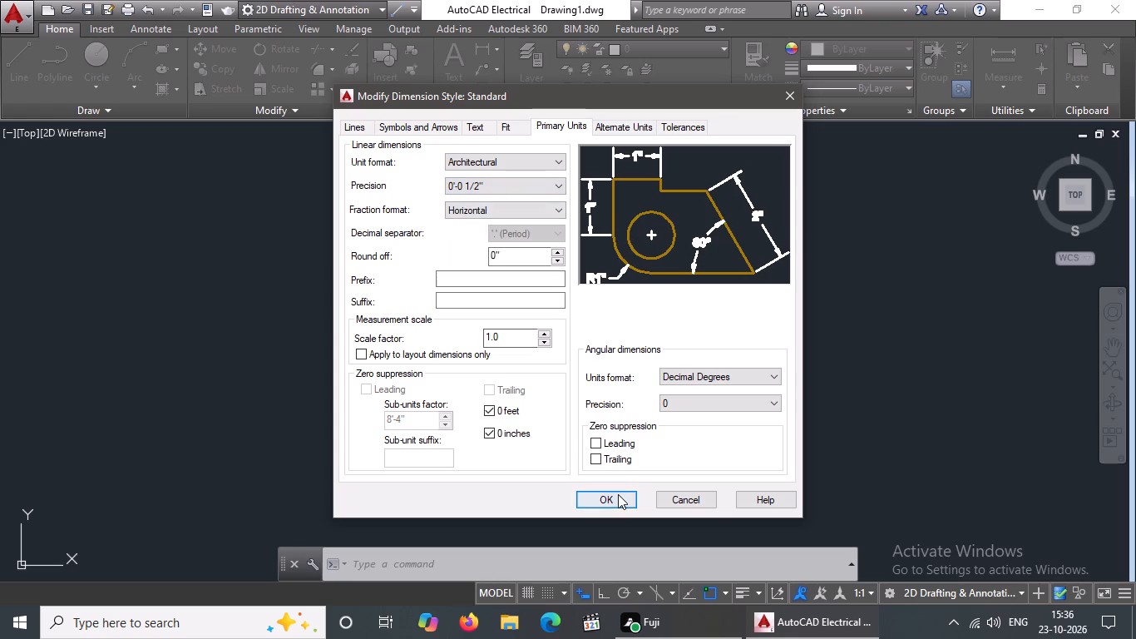
pyautogui.click(619, 494)
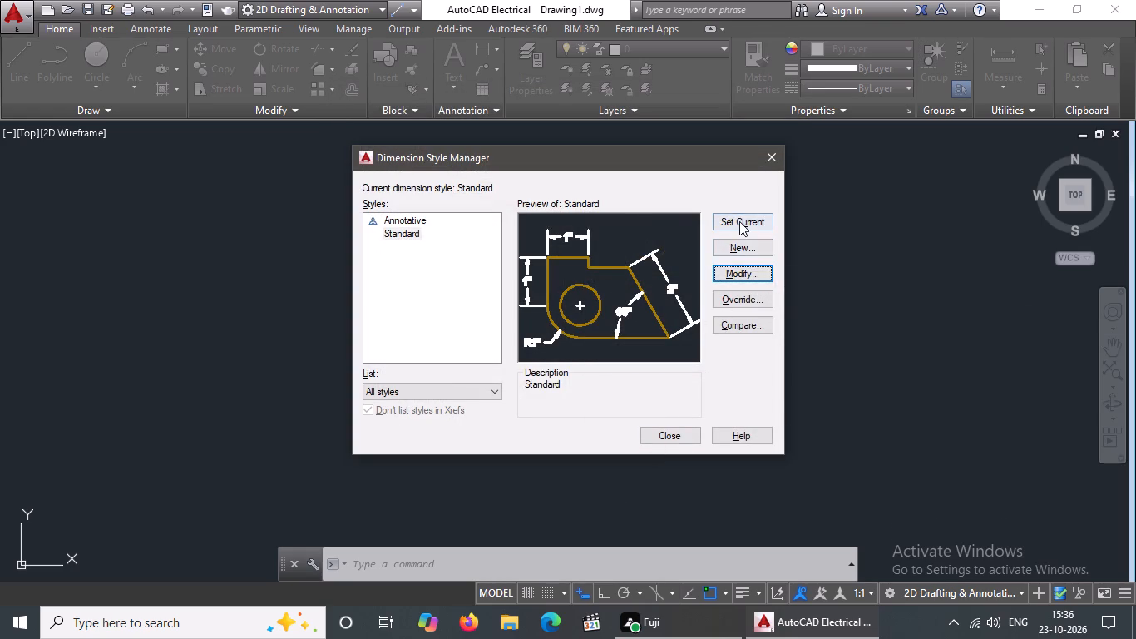
pyautogui.click(740, 221)
pyautogui.click(686, 438)
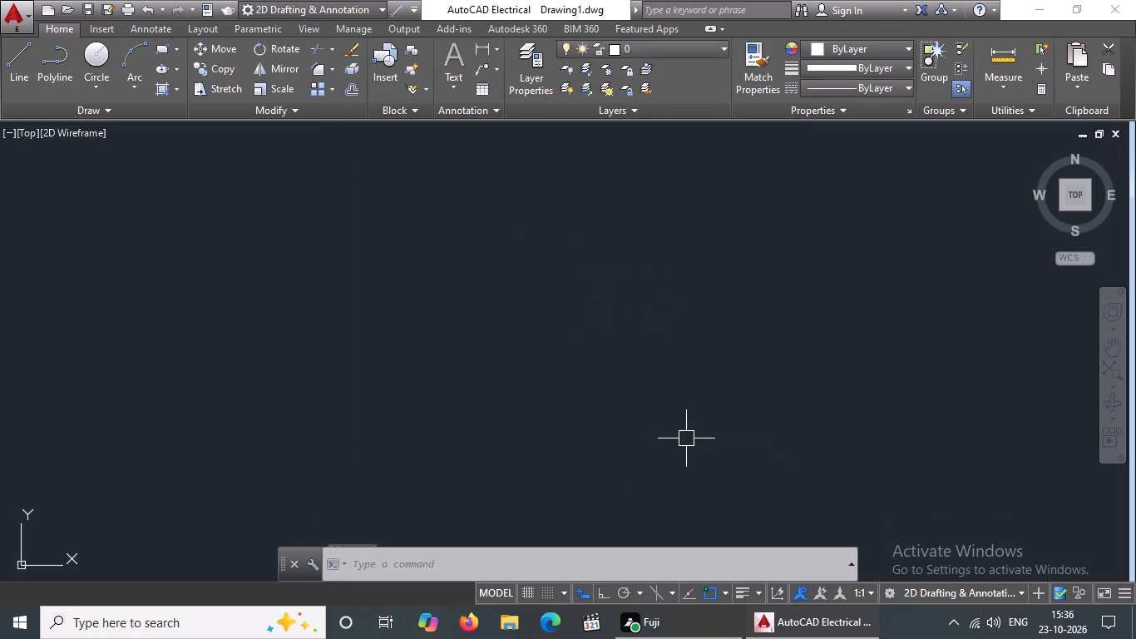
# Turn off the UCS icon display.
pyautogui.scroll(-7, 686, 438)
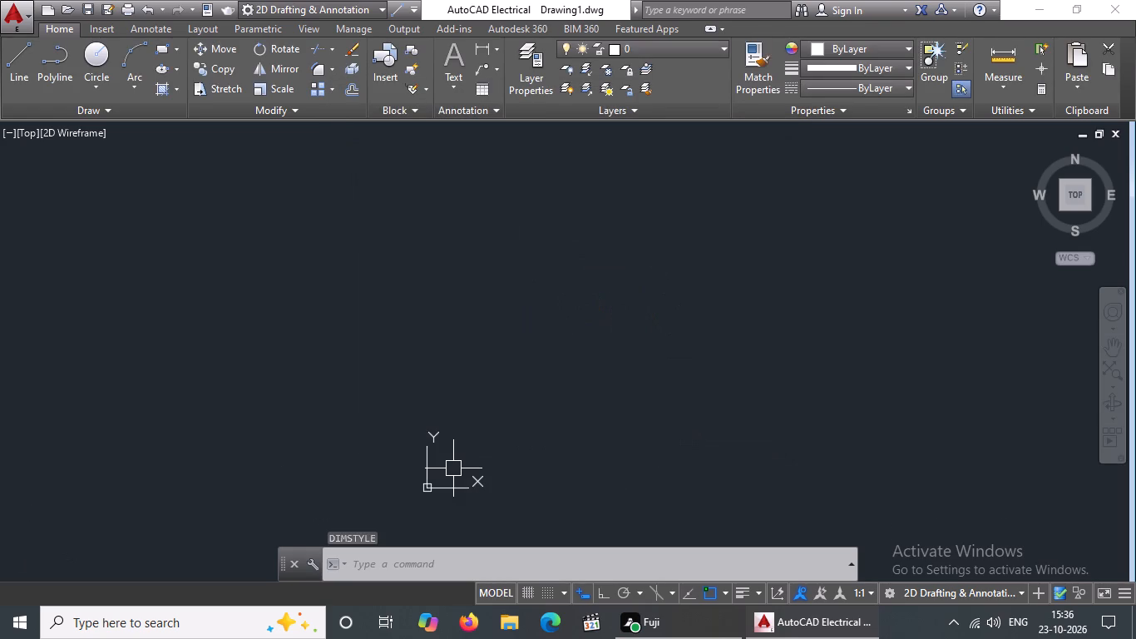
pyautogui.write('UC')
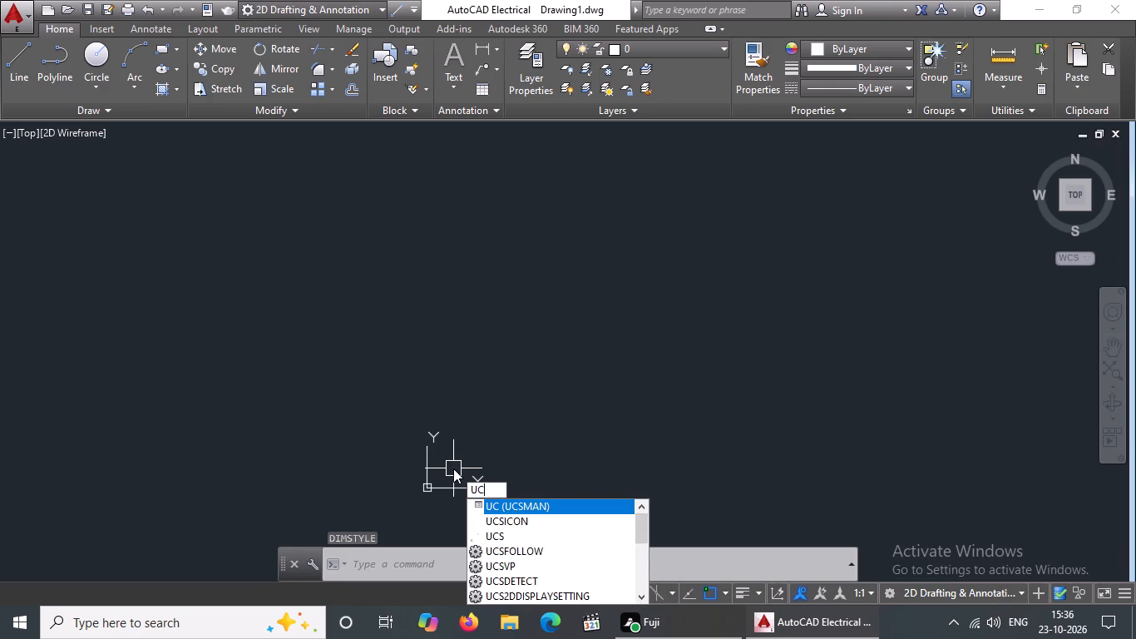
pyautogui.click(506, 521)
pyautogui.moveTo(556, 547); pyautogui.dragTo(506, 520)
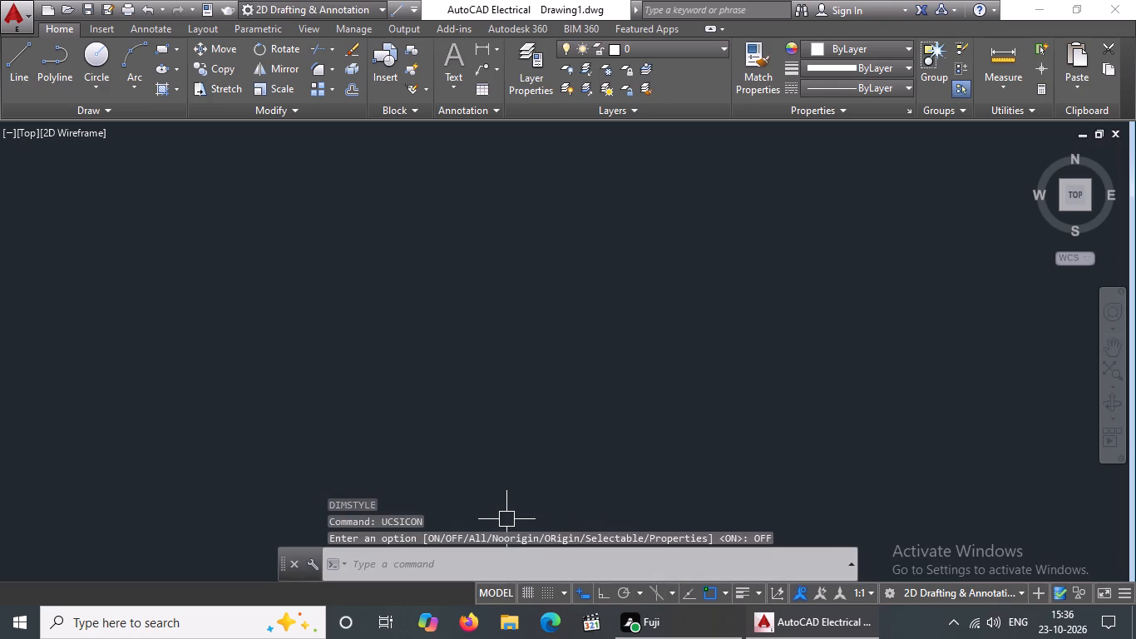
# Reapply Architectural length units with 0'-0 1/2" precision in the drawing units settings.
pyautogui.scroll(-3, 533, 547)
pyautogui.write('UN')
pyautogui.press('space')
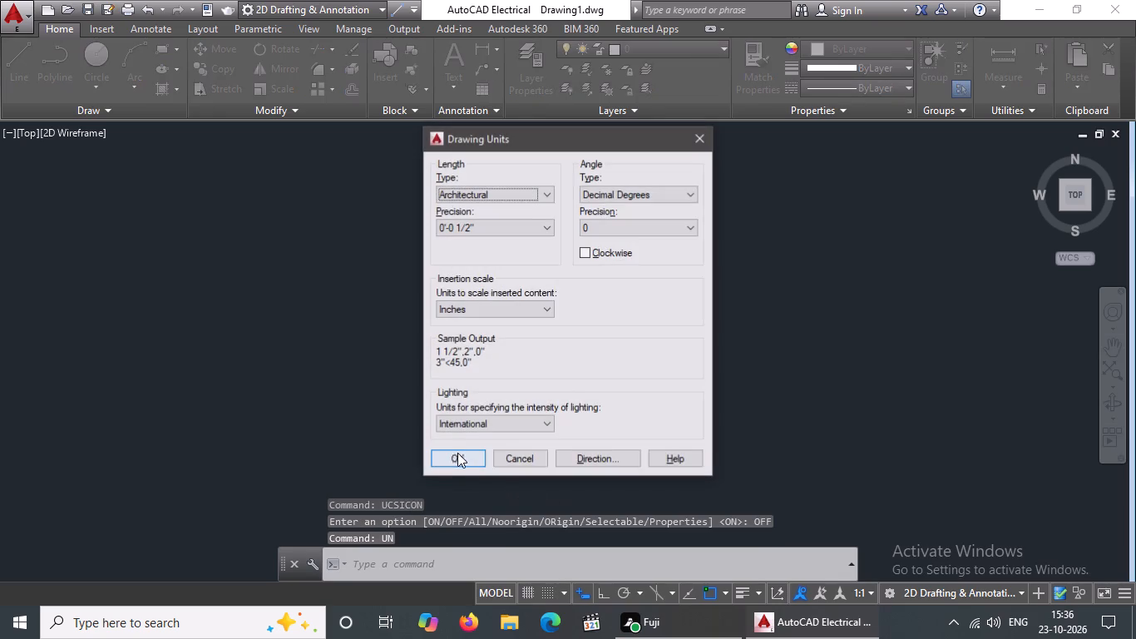
pyautogui.click(545, 186)
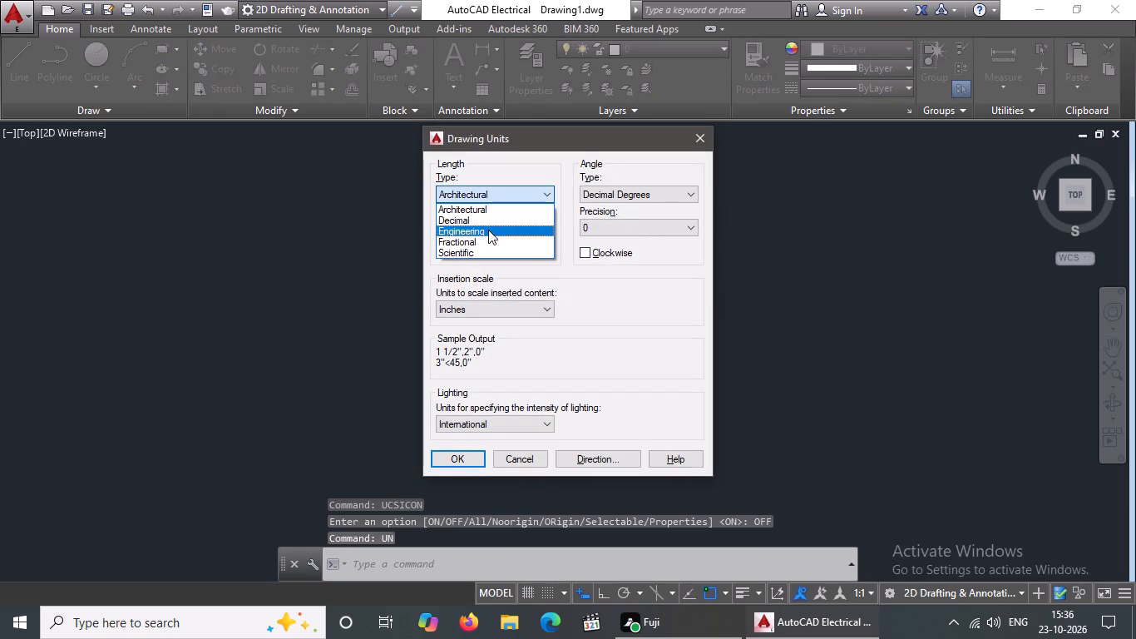
pyautogui.click(480, 211)
pyautogui.click(499, 230)
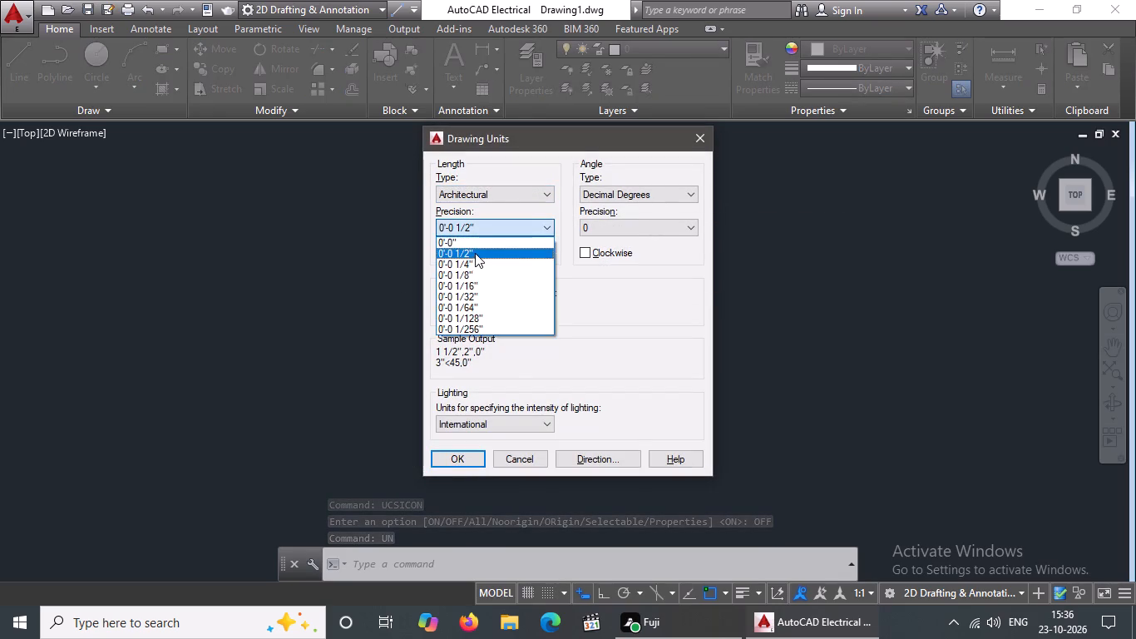
pyautogui.click(475, 253)
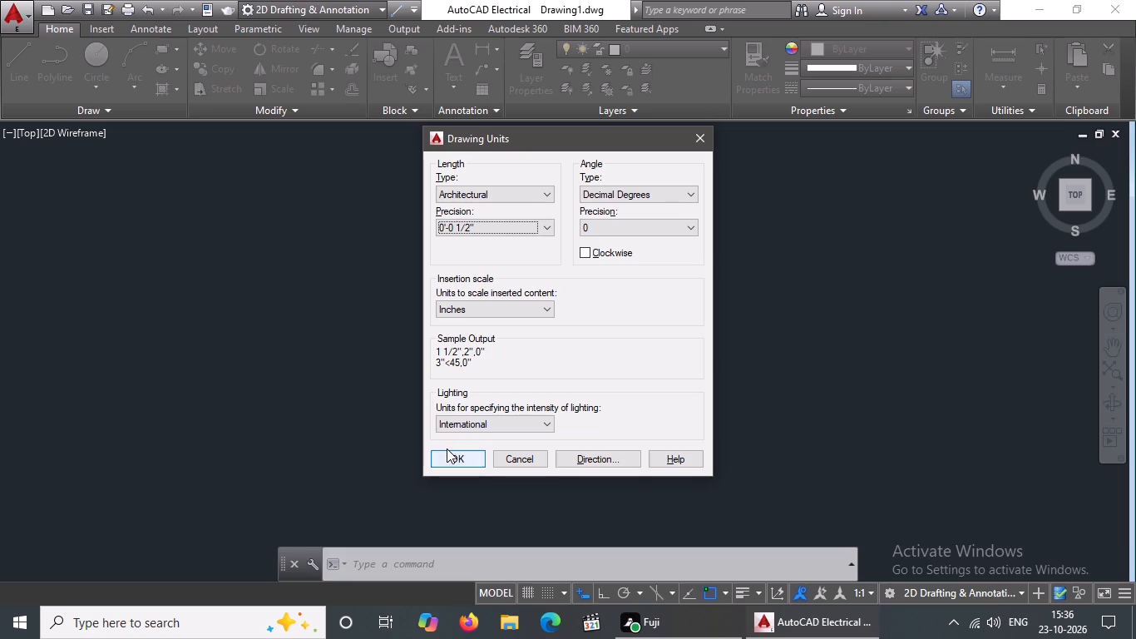
pyautogui.click(447, 448)
pyautogui.click(461, 450)
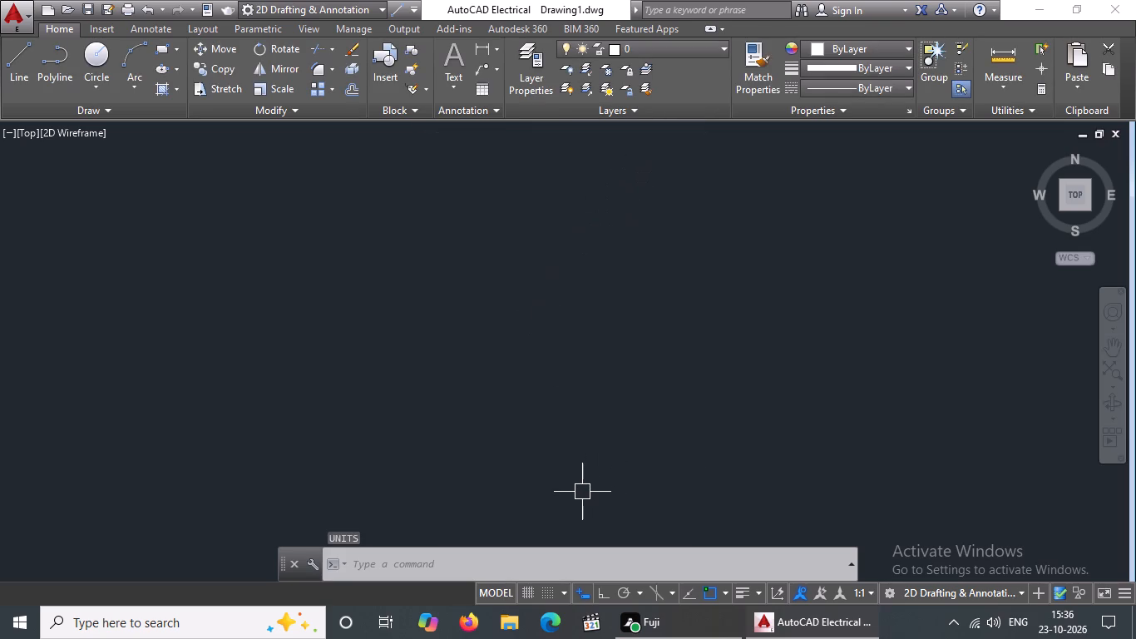
# Reapply Architectural primary units with 0'-0 1/2" precision to the Standard dimension style and set the style current.
pyautogui.write('D')
pyautogui.press('space')
pyautogui.click(730, 270)
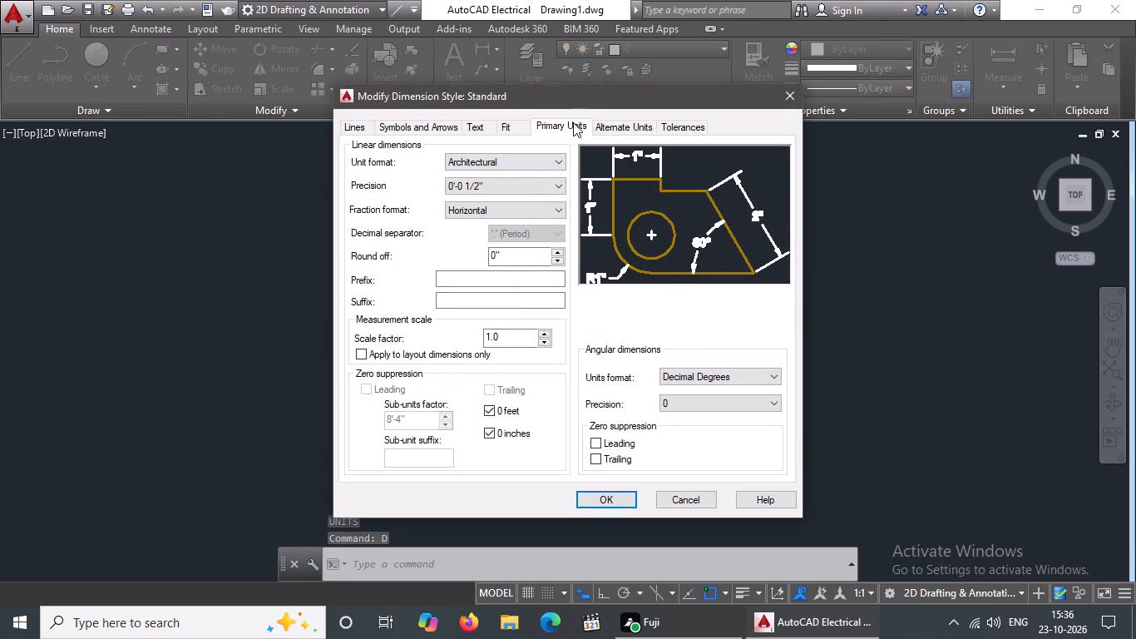
pyautogui.click(573, 122)
pyautogui.click(525, 157)
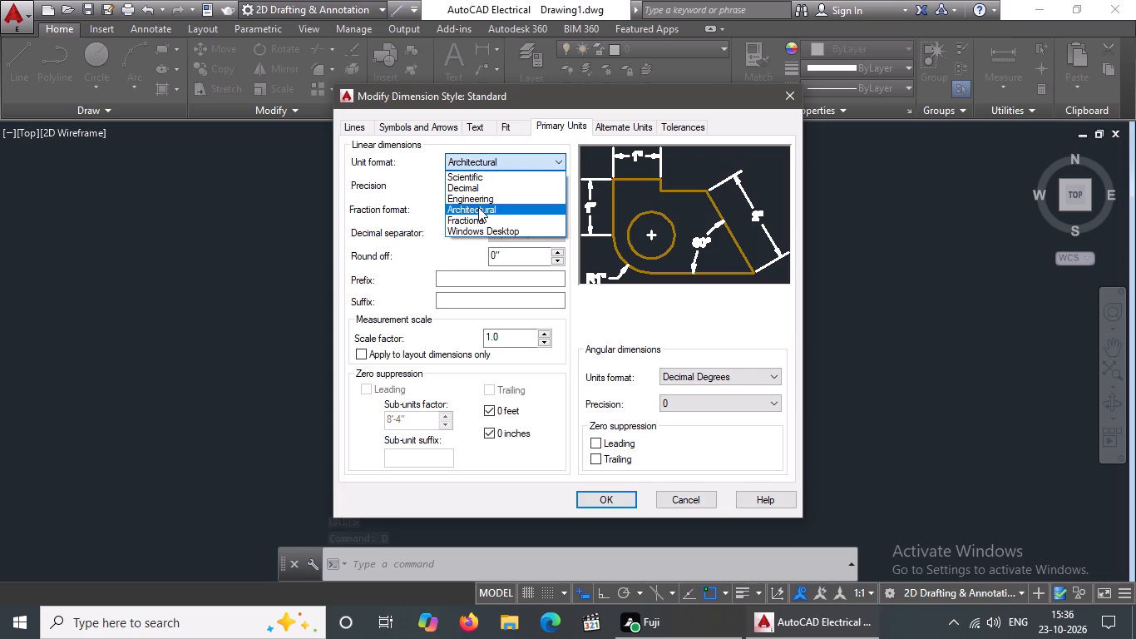
pyautogui.click(478, 207)
pyautogui.click(511, 184)
pyautogui.click(487, 211)
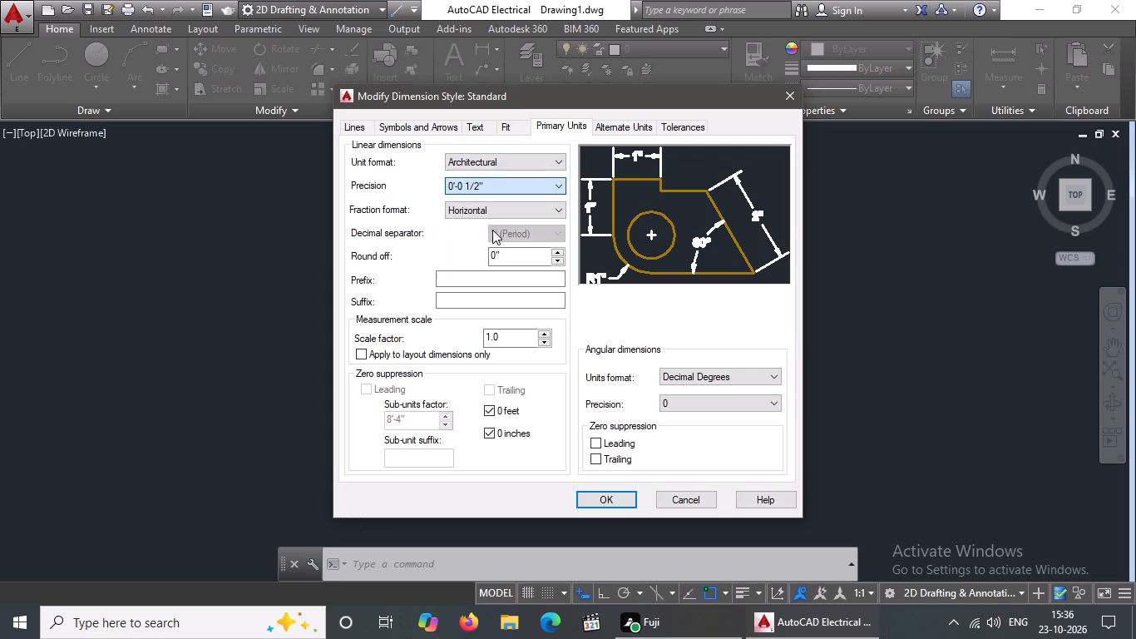
pyautogui.click(605, 500)
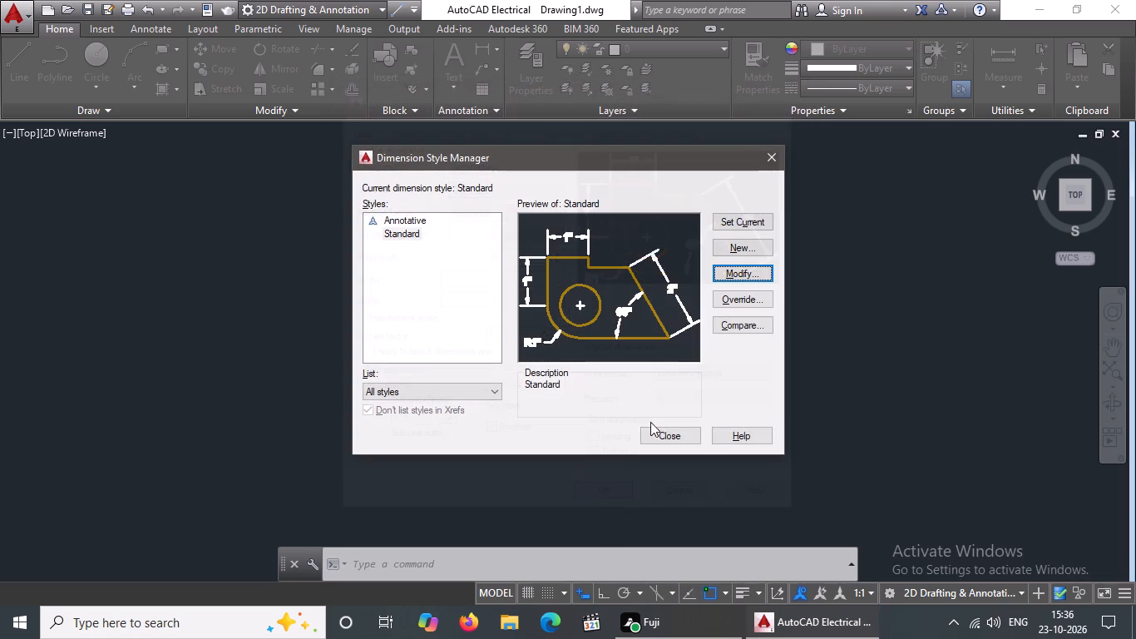
pyautogui.moveTo(736, 206); pyautogui.dragTo(736, 227)
pyautogui.click(741, 221)
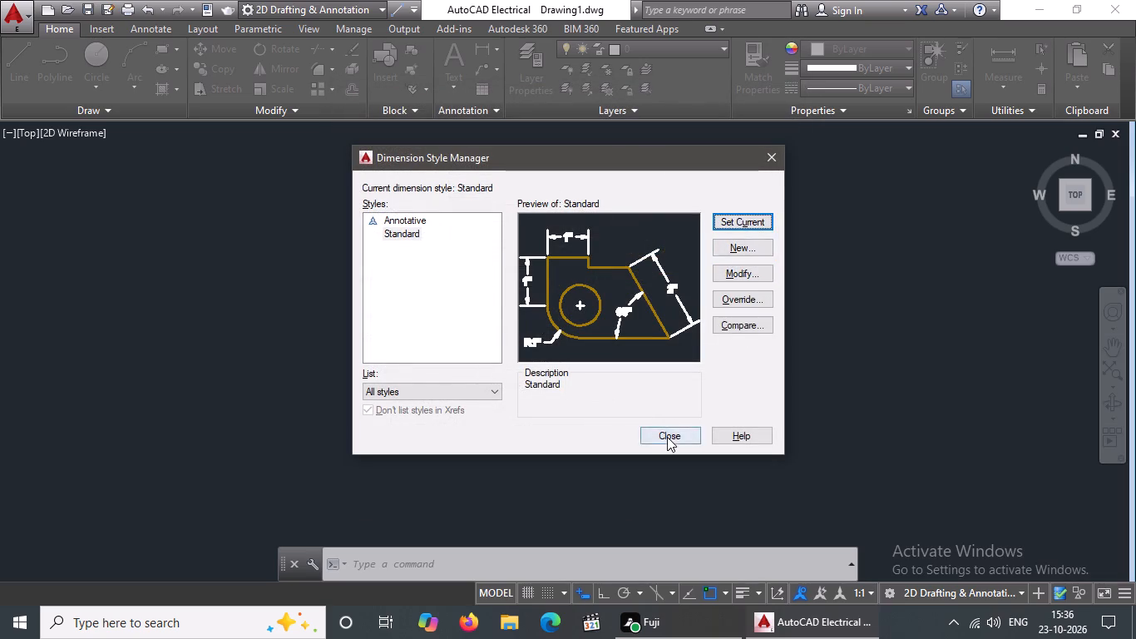
pyautogui.click(667, 437)
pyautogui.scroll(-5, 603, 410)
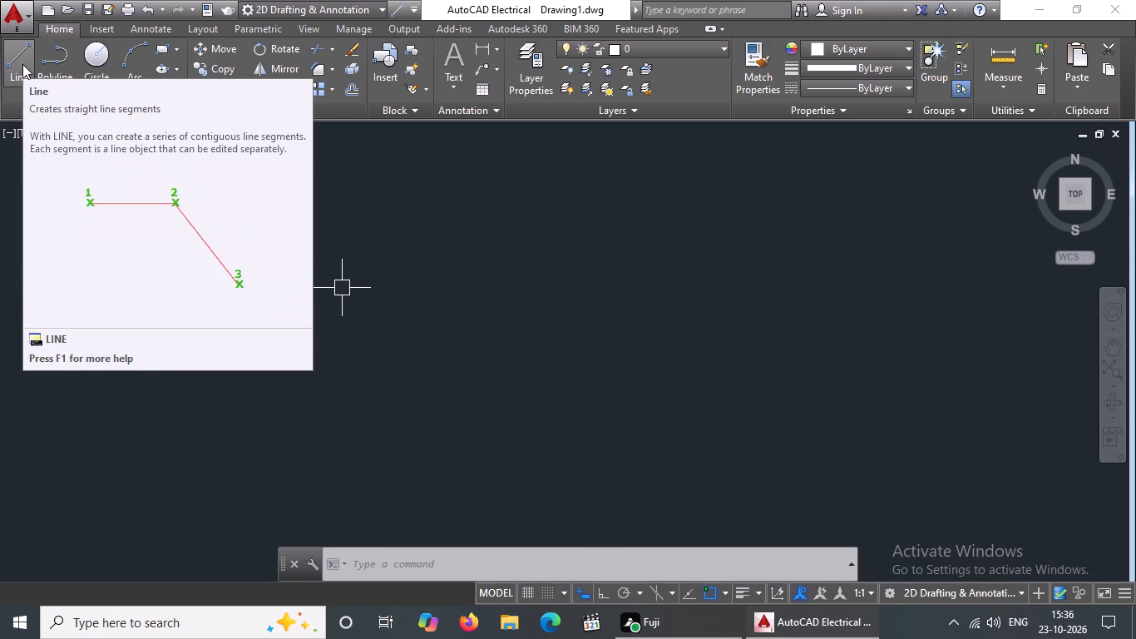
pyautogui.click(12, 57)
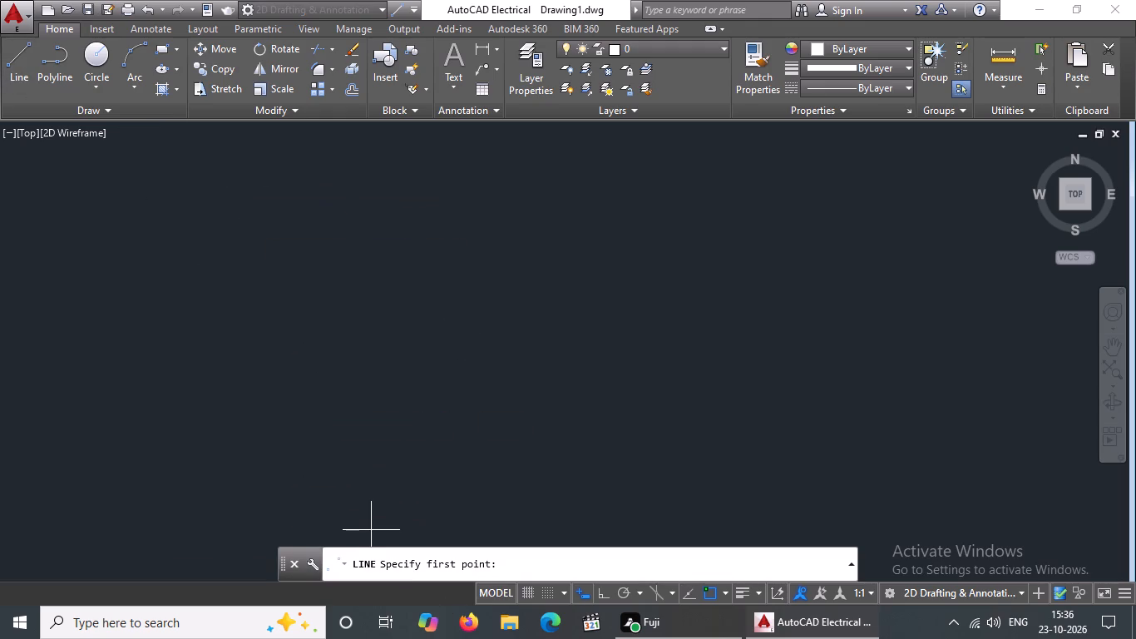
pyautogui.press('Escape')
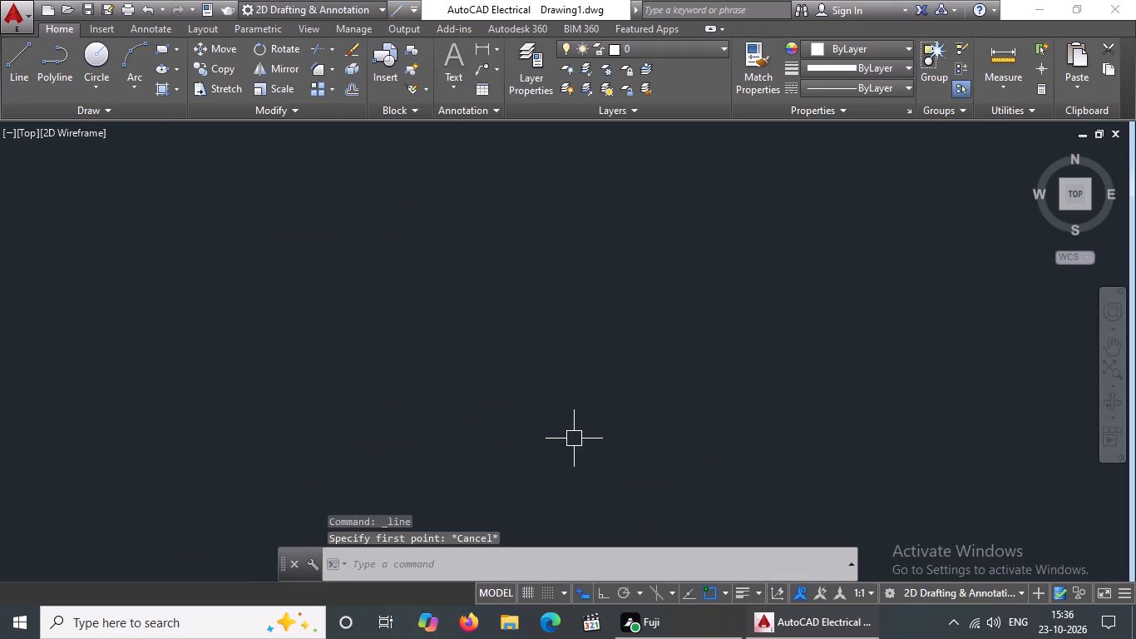
# Turn on command log file recording with LOGFILEON.
pyautogui.write('LOG')
pyautogui.write('FILEON')
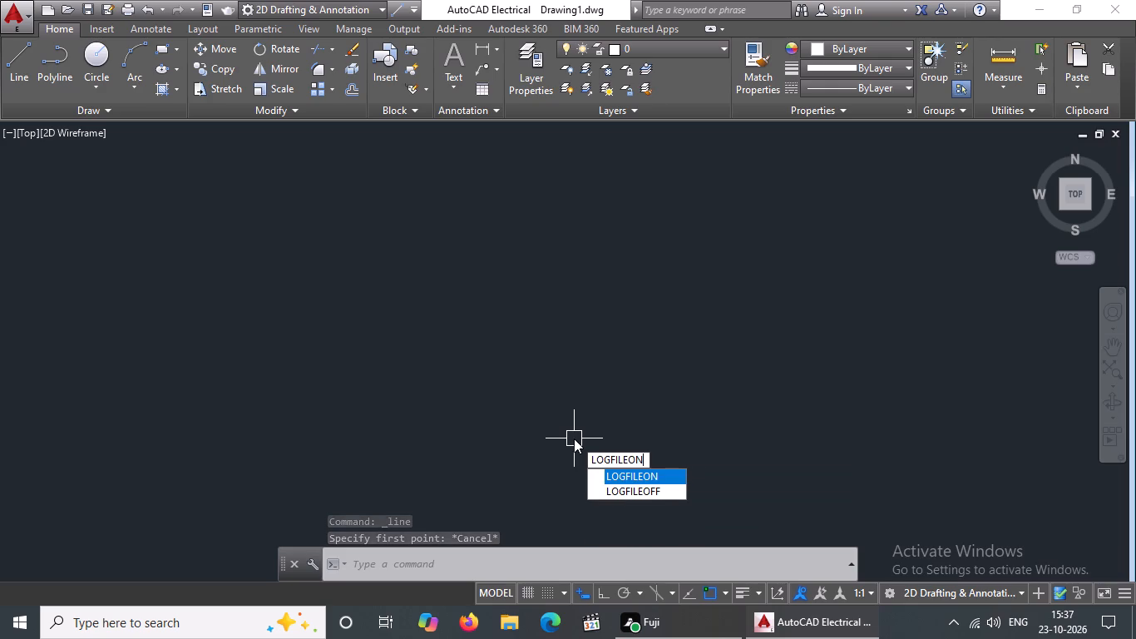
pyautogui.click(404, 569)
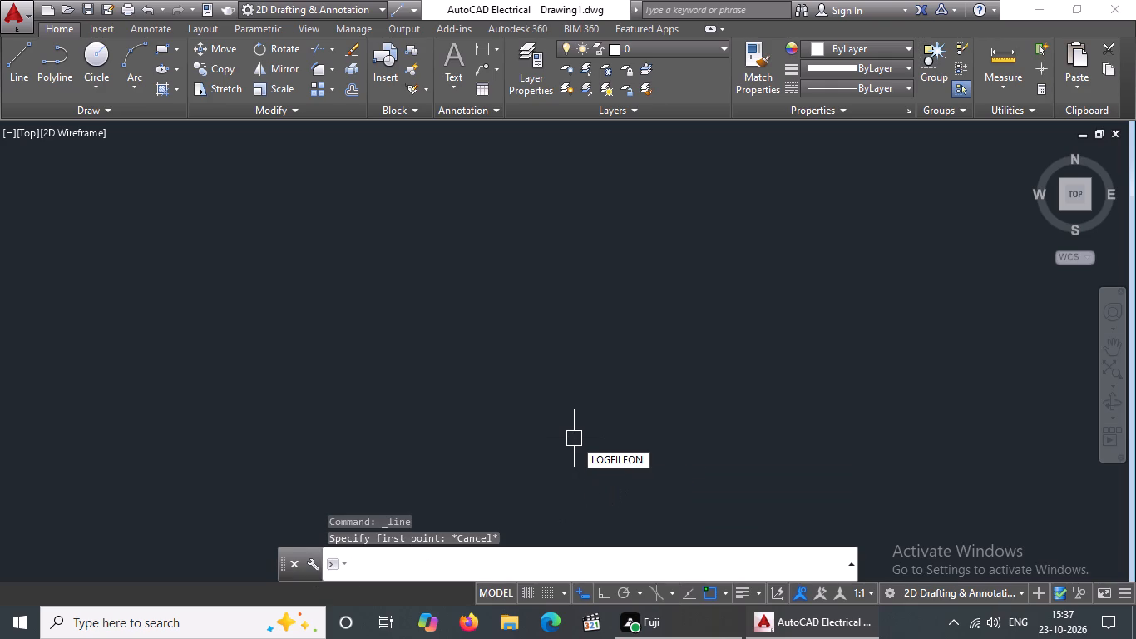
pyautogui.press('Return')
pyautogui.press('Escape')
pyautogui.press('Escape')
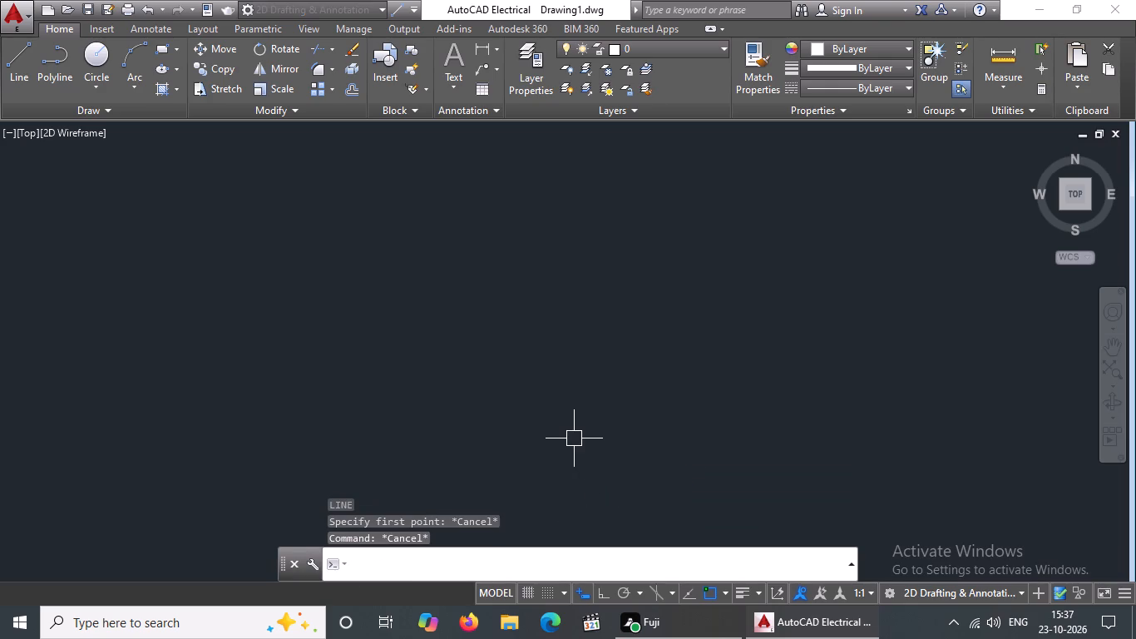
pyautogui.write('LO')
pyautogui.write('GFILE')
pyautogui.write('OM')
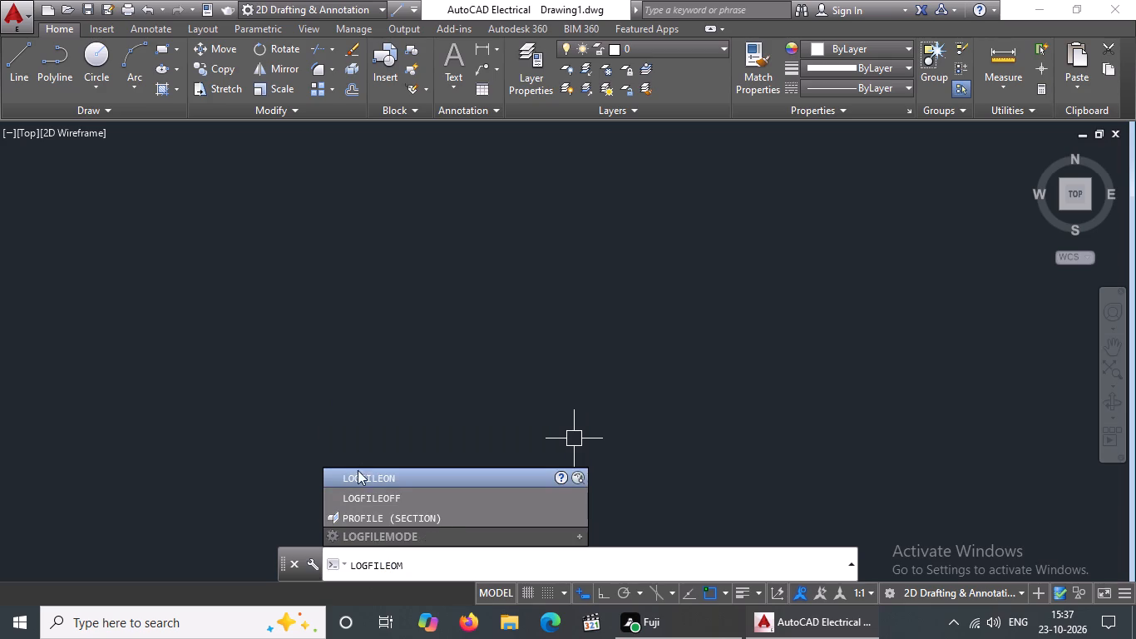
pyautogui.click(358, 475)
# Draw an 11' horizontal line with Ortho mode on as the room's upper edge.
pyautogui.scroll(-4, 458, 566)
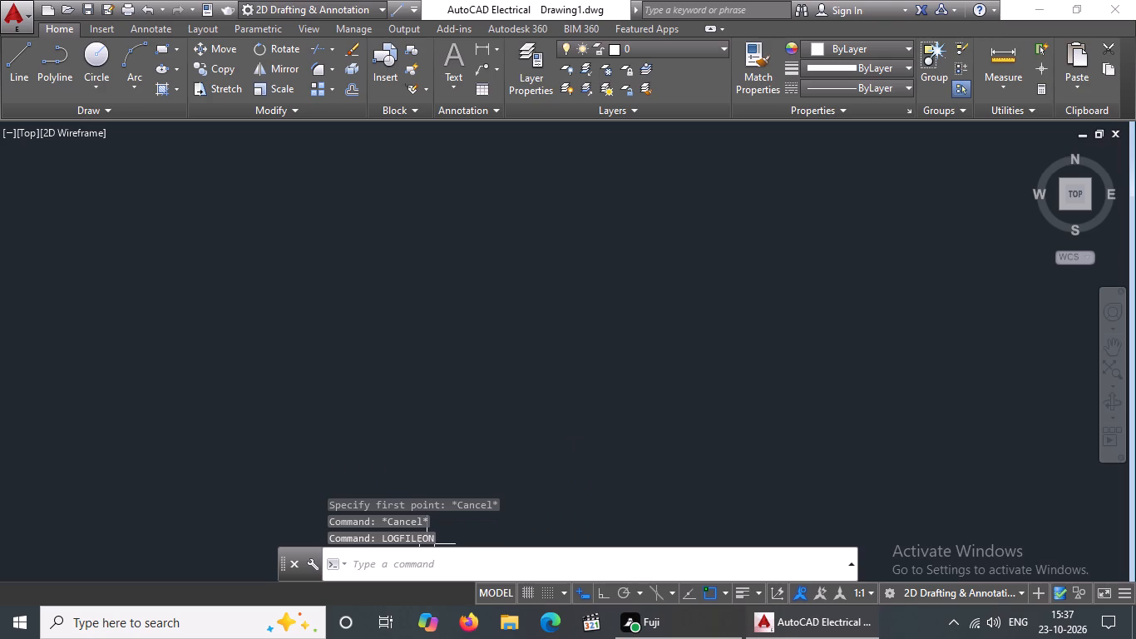
pyautogui.scroll(-1, 368, 433)
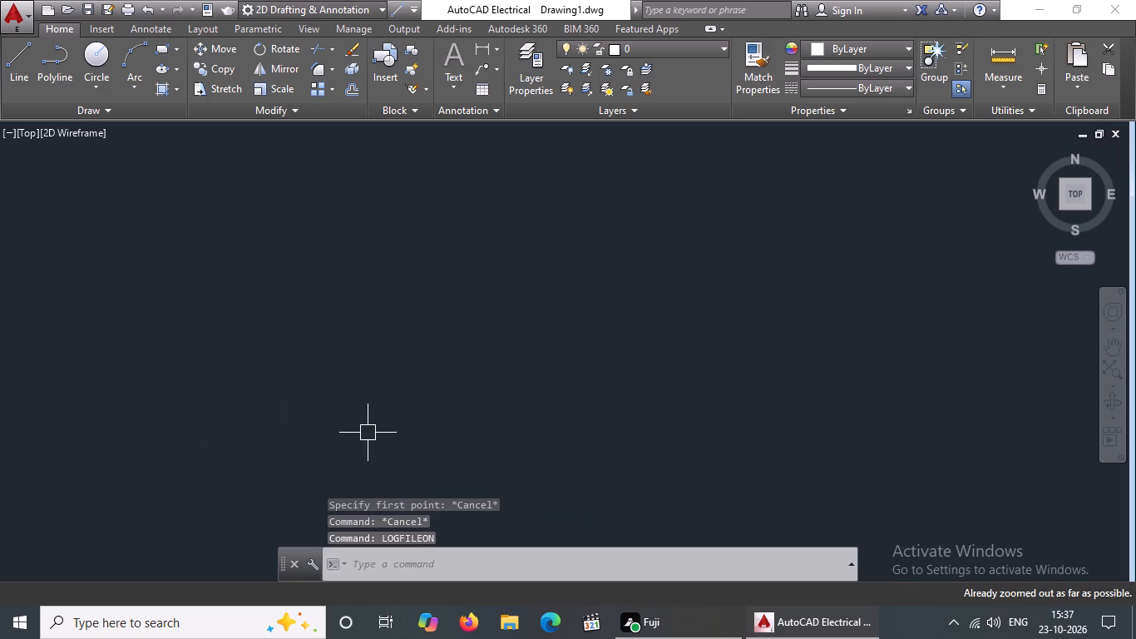
pyautogui.scroll(-2, 368, 433)
pyautogui.scroll(1, 189, 409)
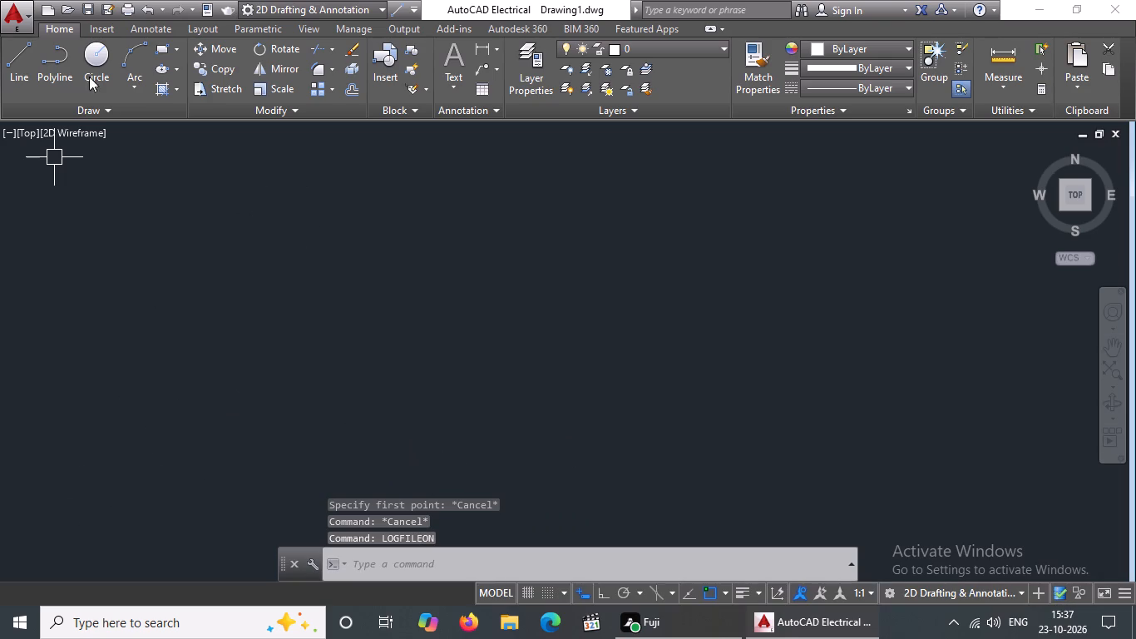
pyautogui.click(22, 68)
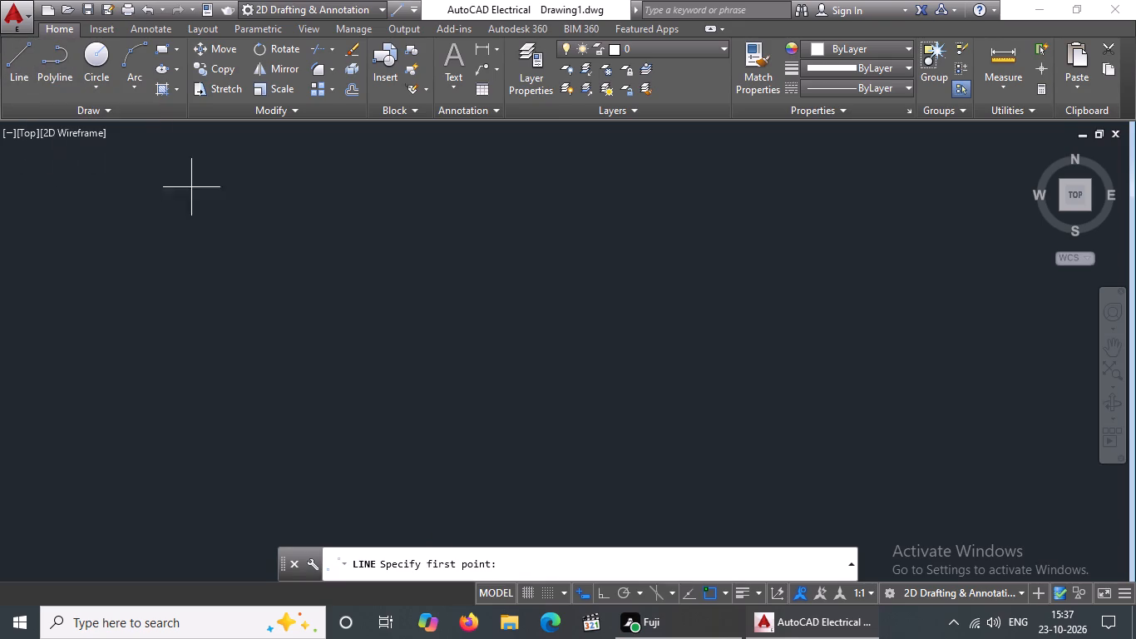
pyautogui.click(205, 176)
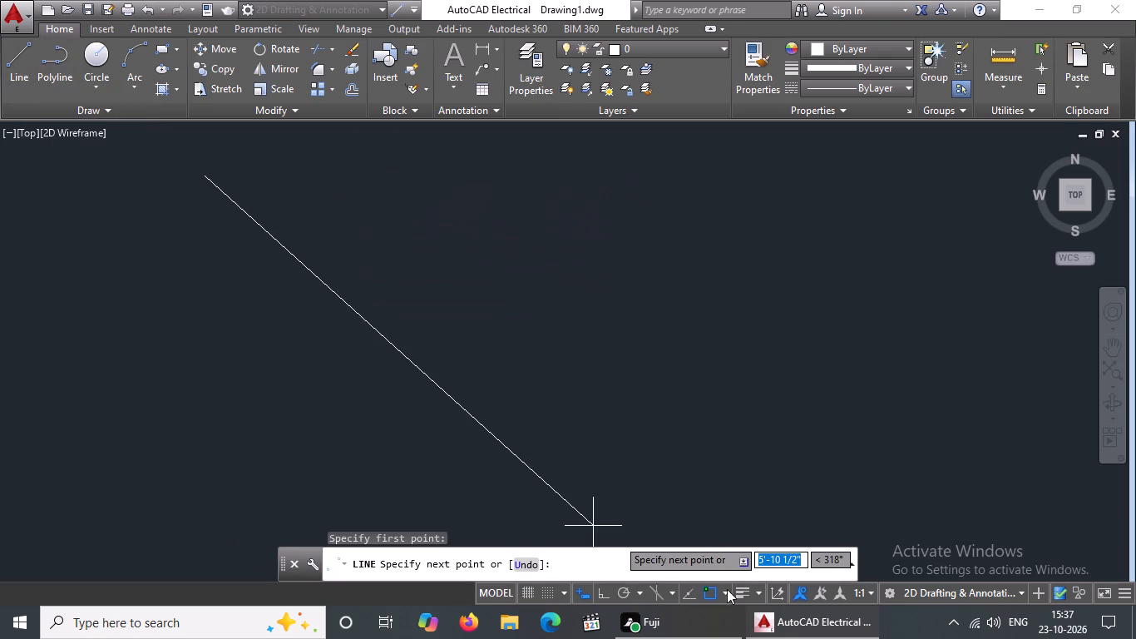
pyautogui.click(600, 592)
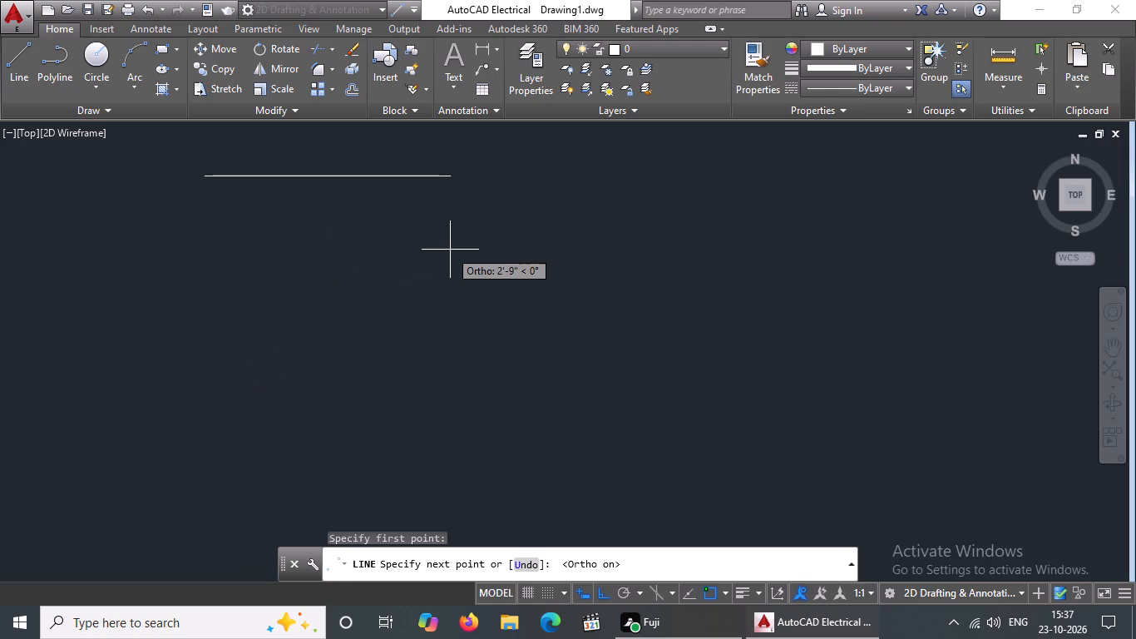
pyautogui.write('11')
pyautogui.press("'")
pyautogui.press('Return')
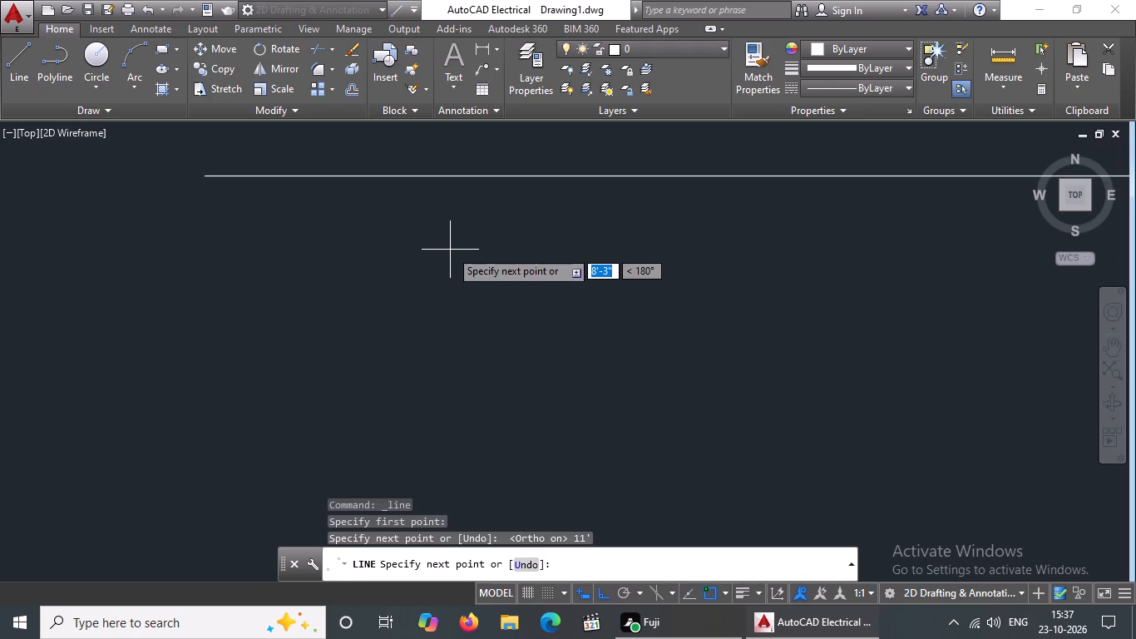
pyautogui.scroll(-9, 506, 253)
pyautogui.press('Escape')
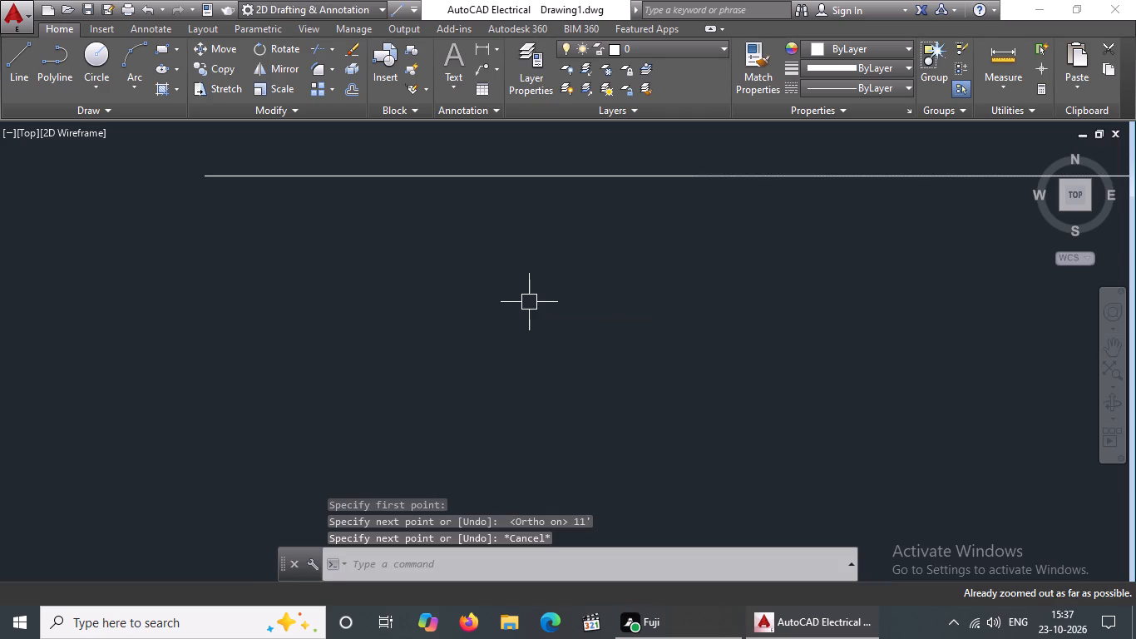
# Complete the room rectangle from the upper edge's right end with lines 9' down, 11' left and 9' up.
pyautogui.write('Z A')
pyautogui.press('space')
pyautogui.scroll(-5, 564, 293)
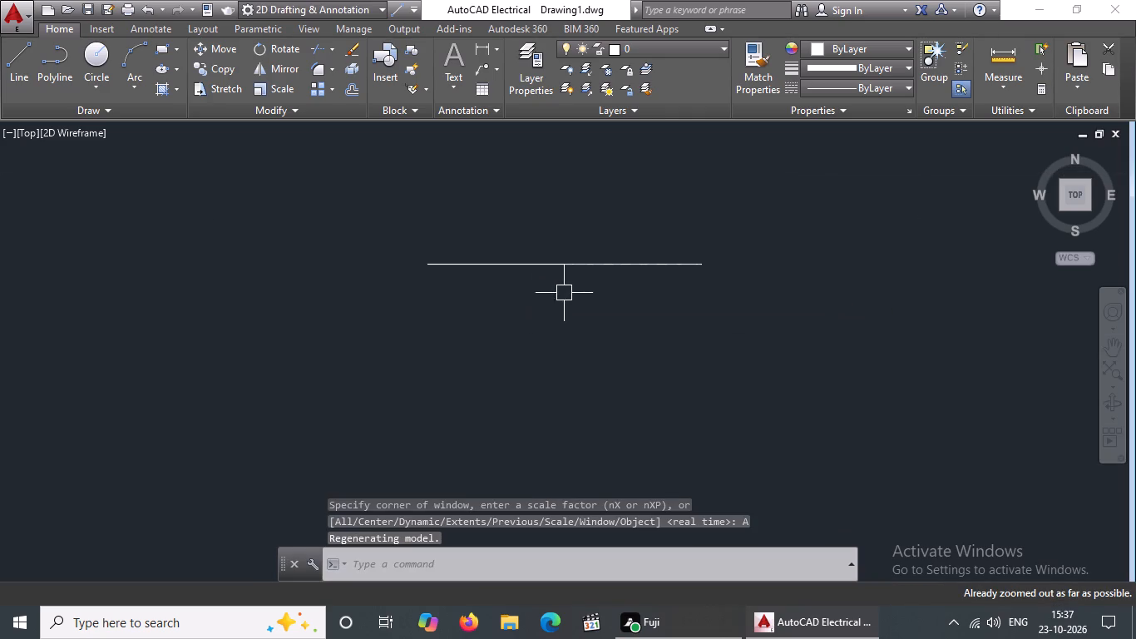
pyautogui.scroll(-4, 564, 293)
pyautogui.moveTo(585, 320); pyautogui.dragTo(570, 235, button='middle')
pyautogui.press('Escape')
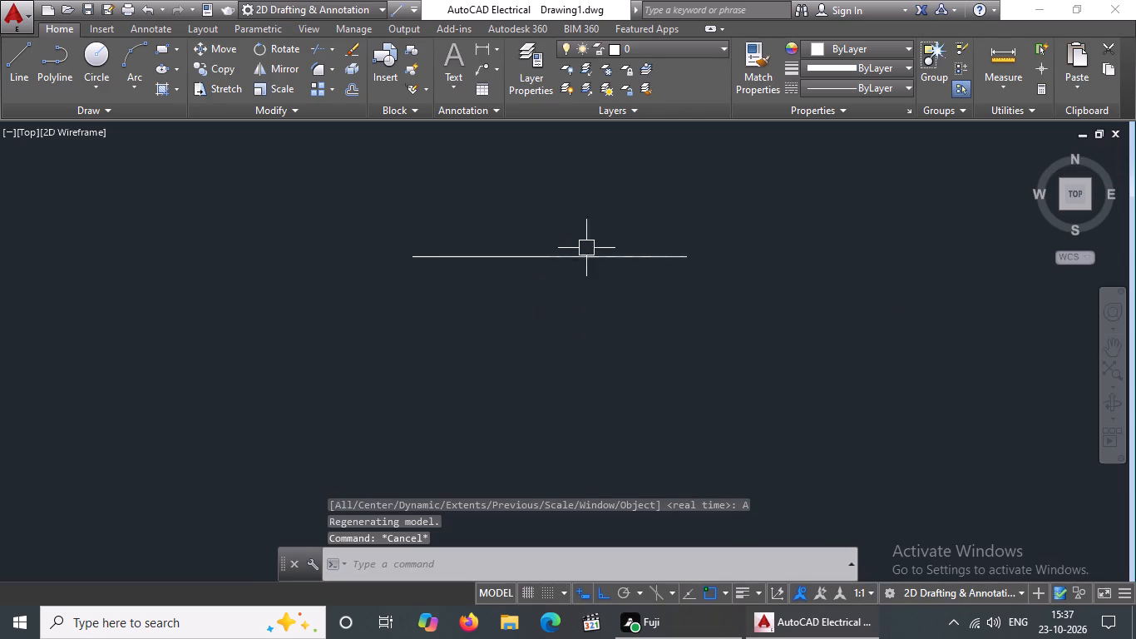
pyautogui.click(27, 55)
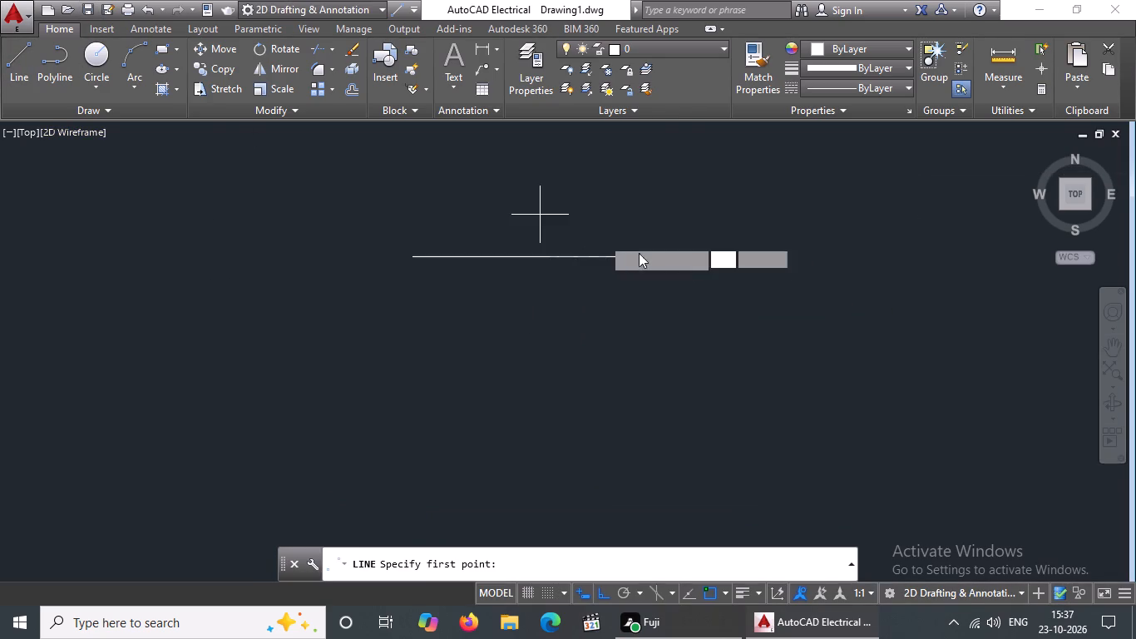
pyautogui.moveTo(687, 257); pyautogui.dragTo(692, 290)
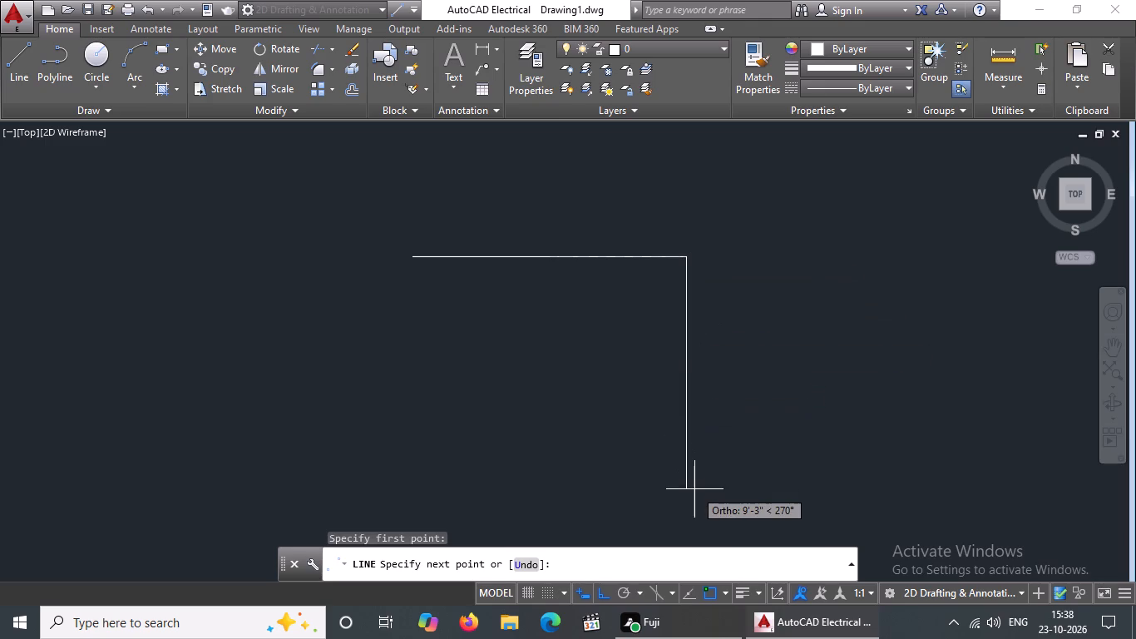
pyautogui.press('9')
pyautogui.press("'")
pyautogui.press('Return')
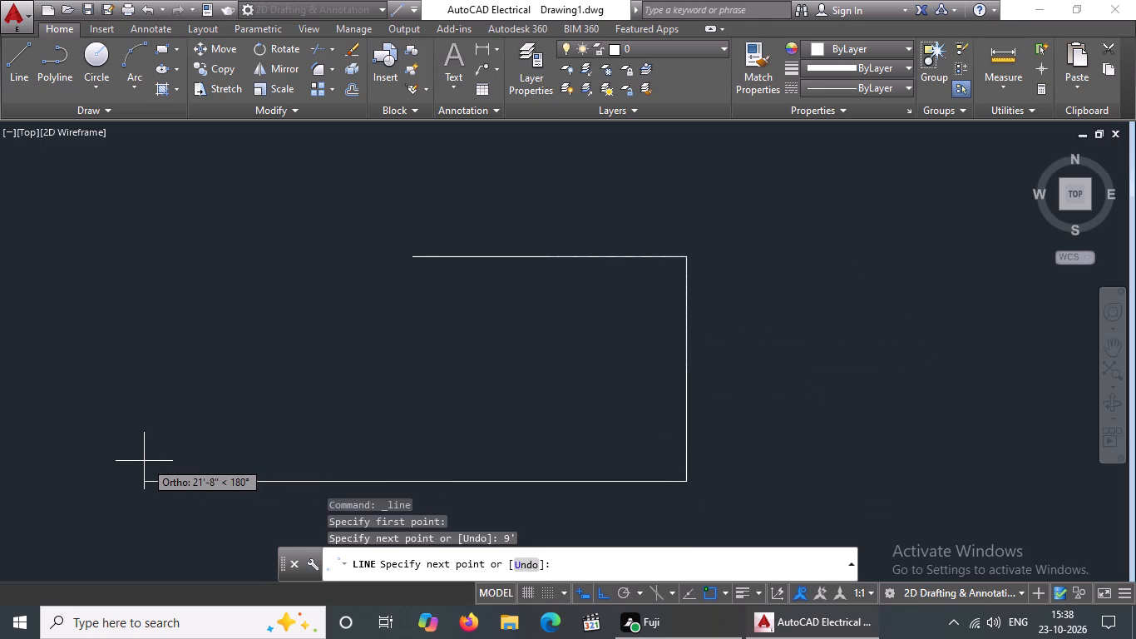
pyautogui.write("11'")
pyautogui.press('Return')
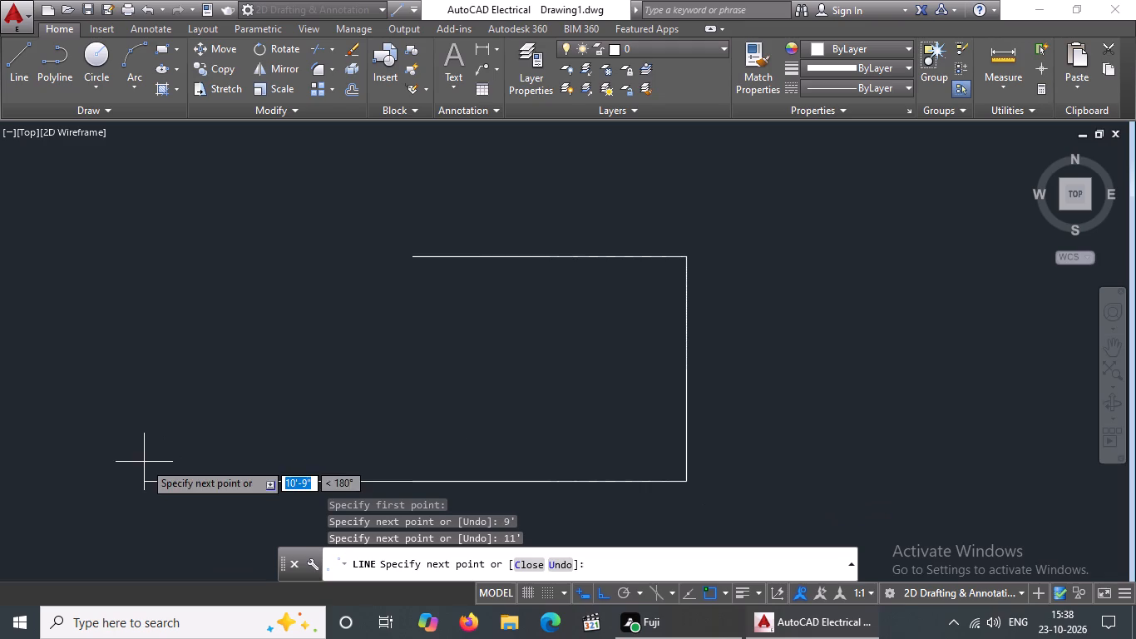
pyautogui.press('9')
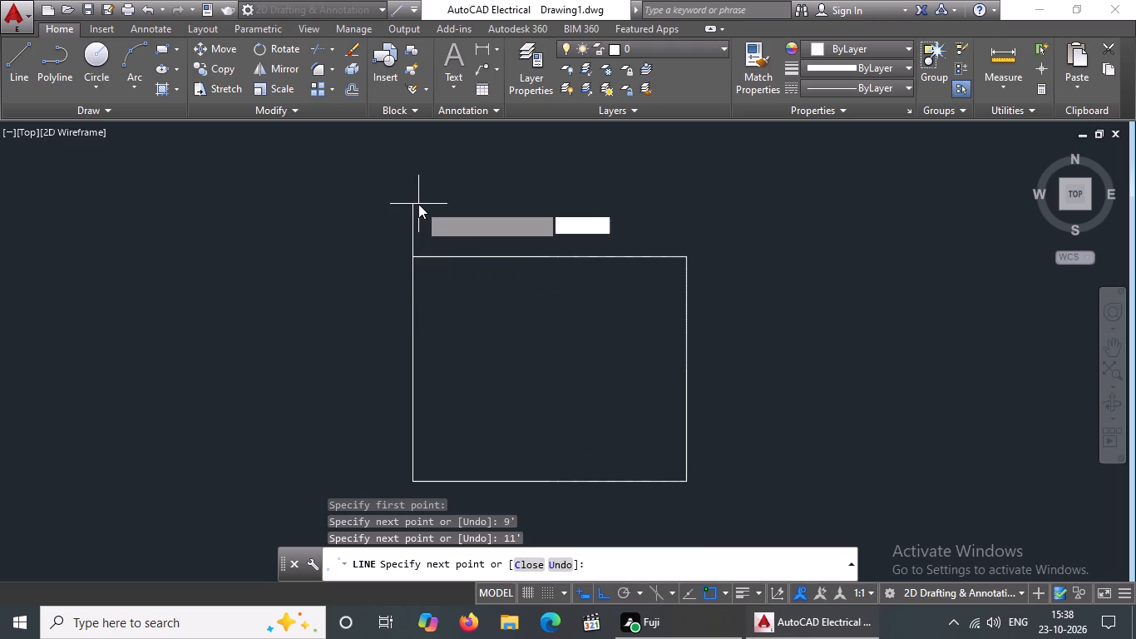
pyautogui.press("'")
pyautogui.press('Return')
pyautogui.press('Return')
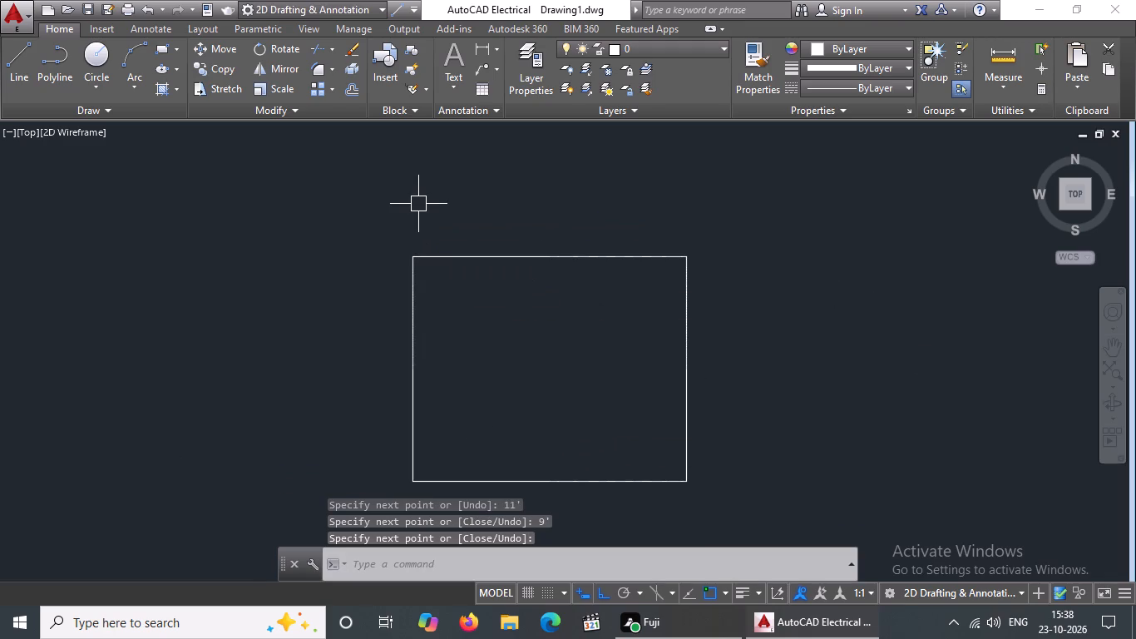
pyautogui.press('Escape')
# Offset all four sides of the room rectangle outward by 9" for the wall thickness.
pyautogui.press('o')
pyautogui.press('Return')
pyautogui.write('9"')
pyautogui.press('Return')
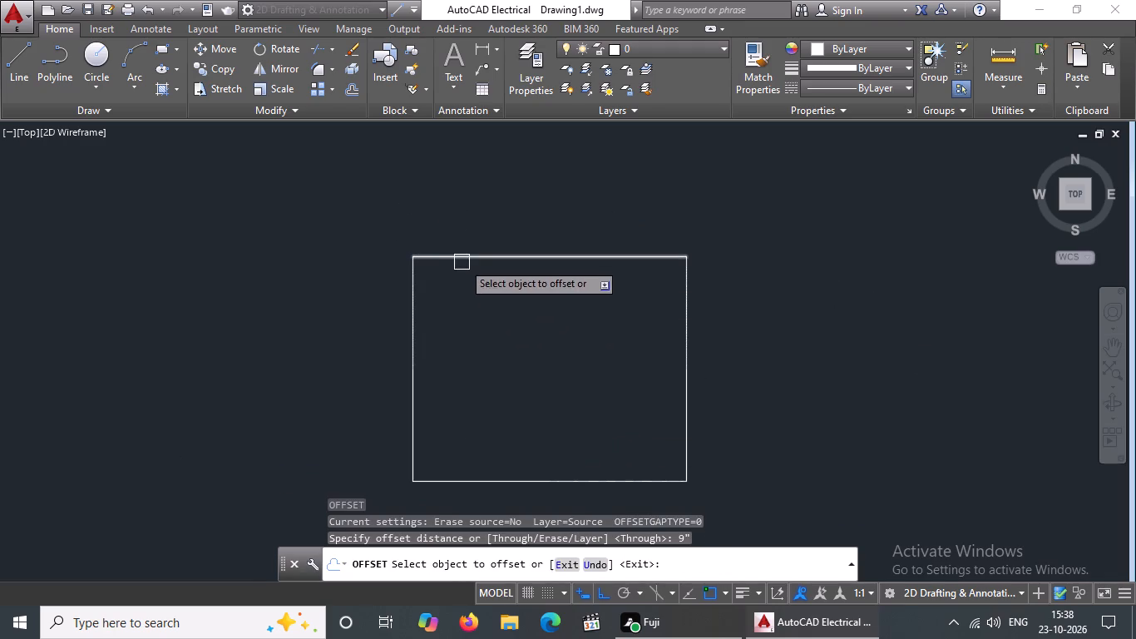
pyautogui.moveTo(462, 261); pyautogui.dragTo(464, 252)
pyautogui.click(468, 226)
pyautogui.click(412, 319)
pyautogui.moveTo(218, 332); pyautogui.dragTo(242, 329)
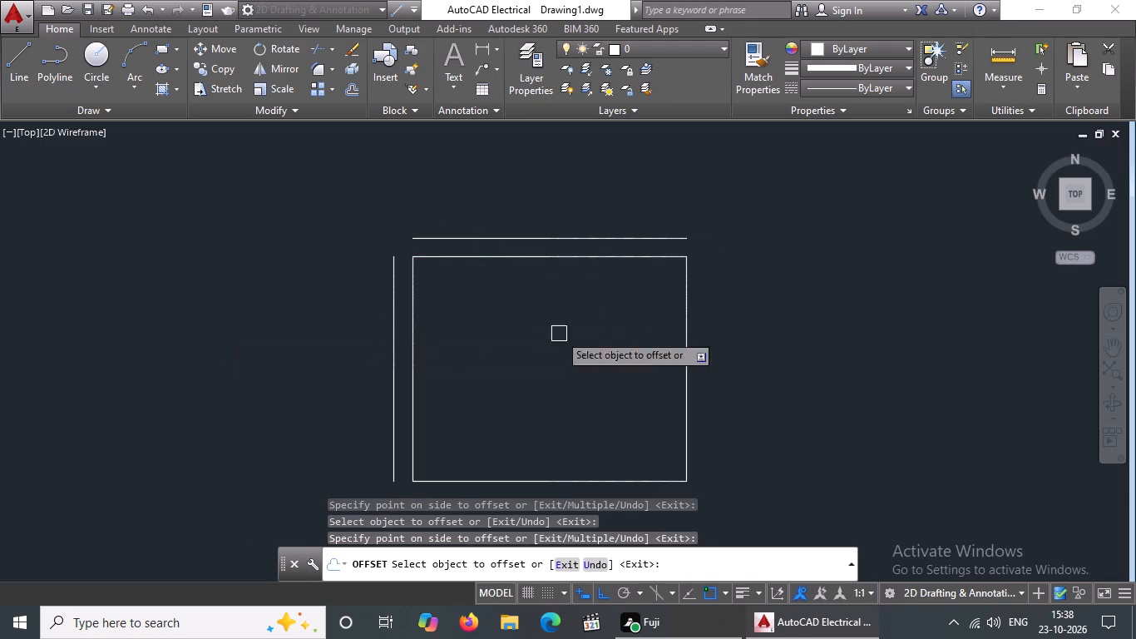
pyautogui.click(685, 338)
pyautogui.moveTo(842, 339); pyautogui.dragTo(831, 351)
pyautogui.click(607, 483)
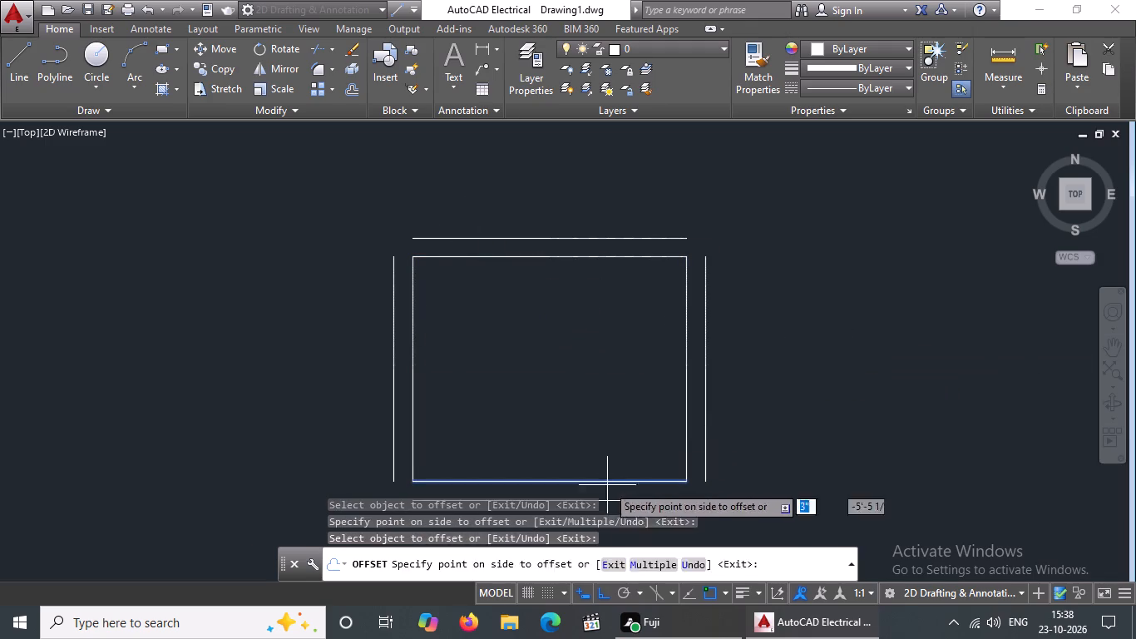
pyautogui.click(607, 503)
pyautogui.press('Escape')
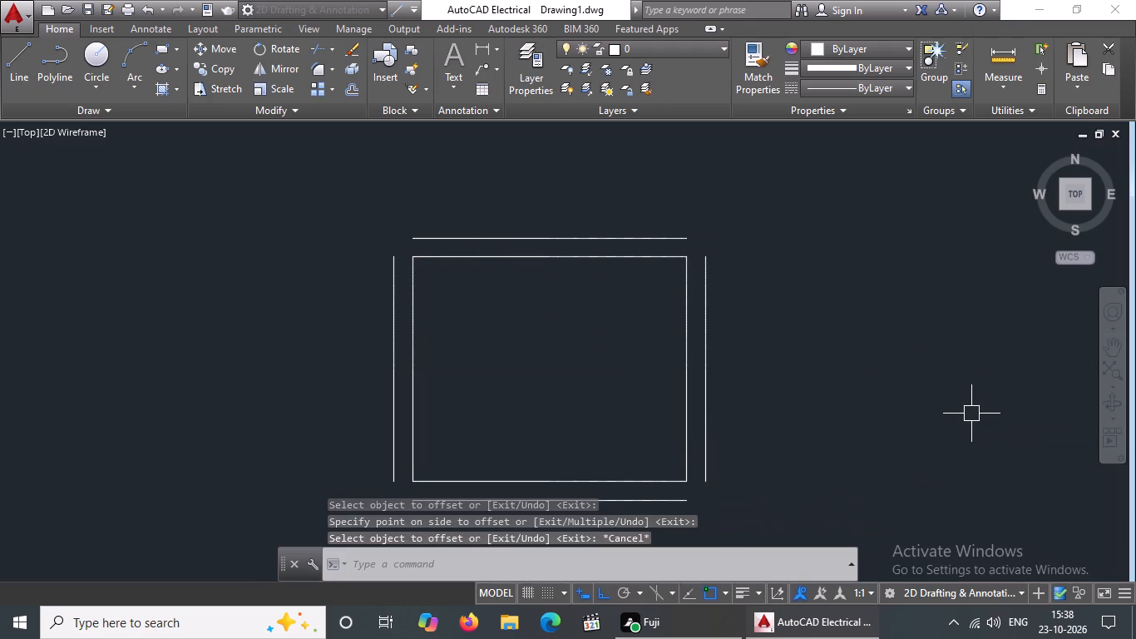
# Draw a line 12' right and 14' down from the upper end of the first room's right outer wall line.
pyautogui.press('l')
pyautogui.press('Return')
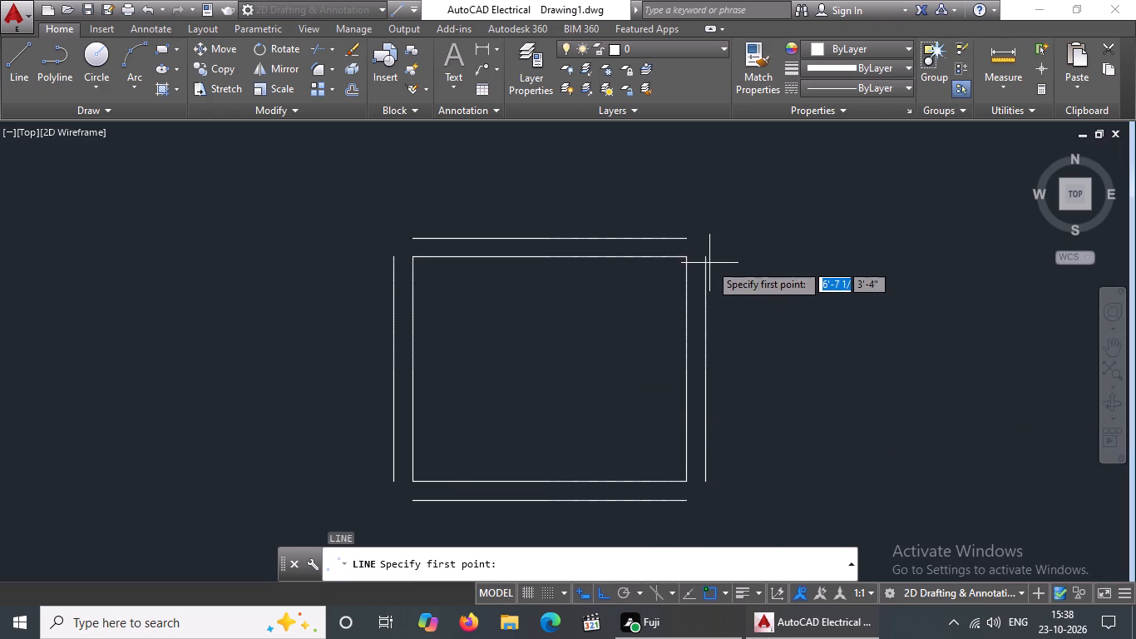
pyautogui.moveTo(702, 259); pyautogui.dragTo(768, 245)
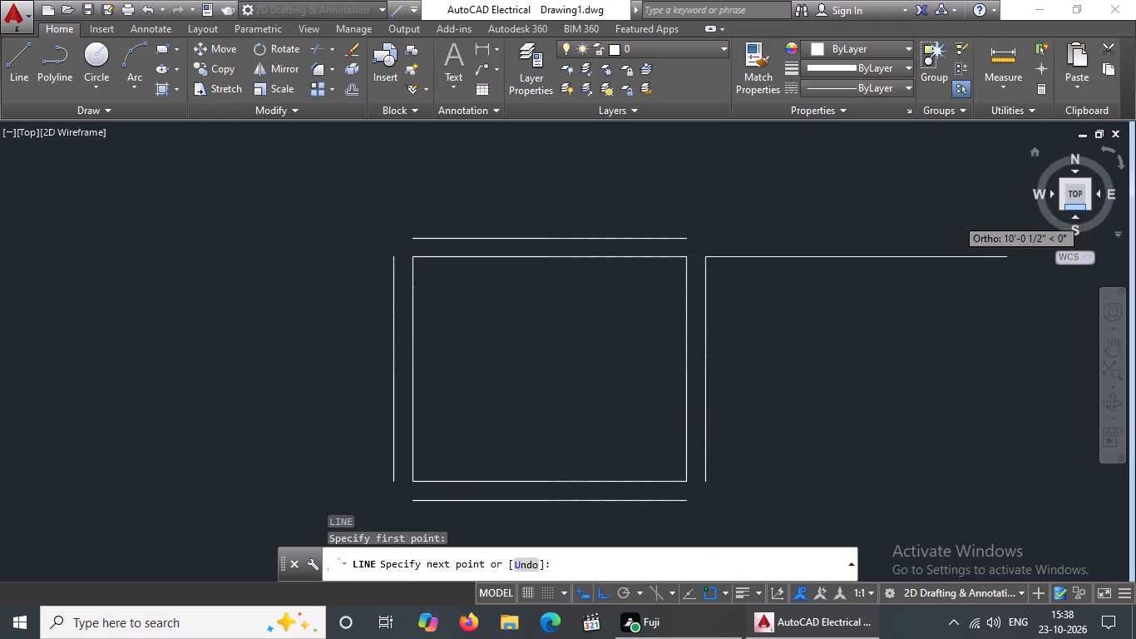
pyautogui.write("12'")
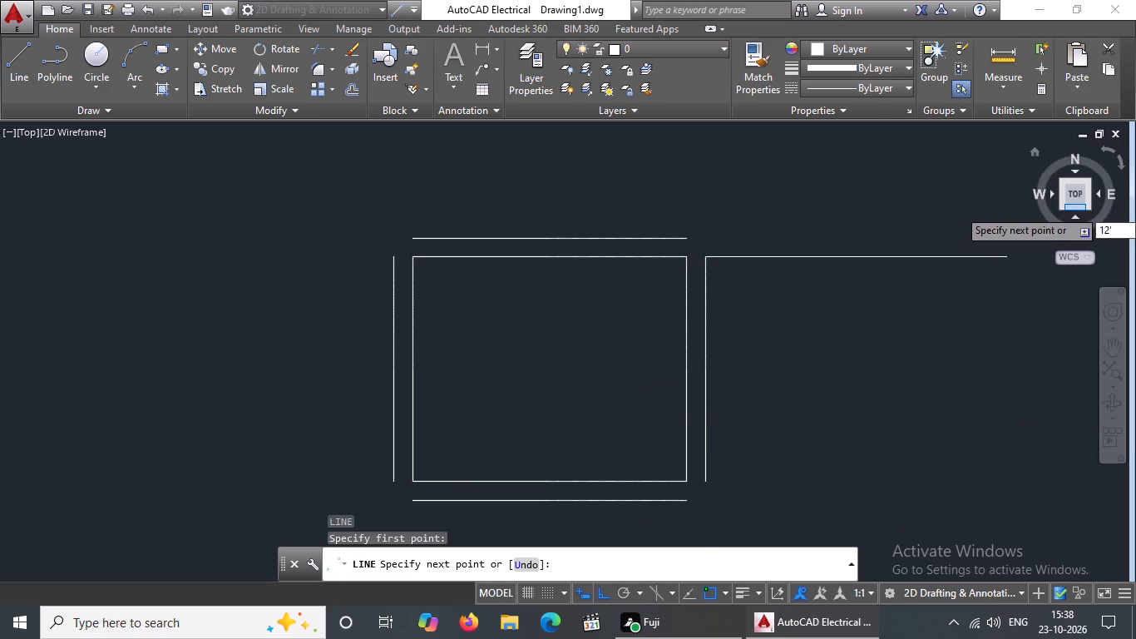
pyautogui.press('Return')
pyautogui.scroll(-4, 951, 307)
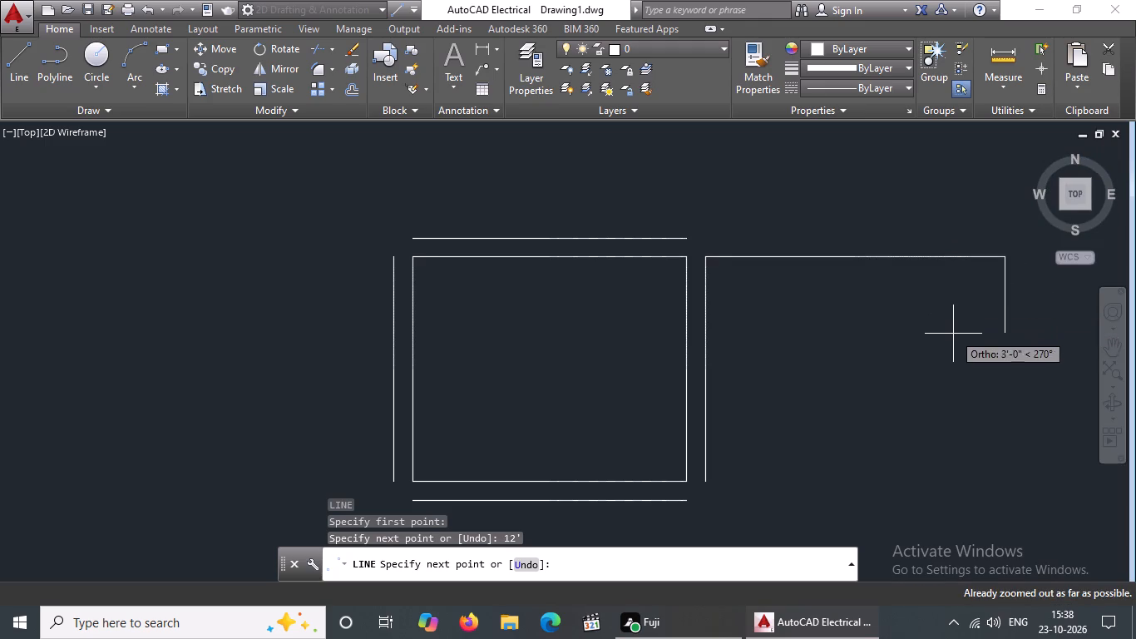
pyautogui.moveTo(949, 328); pyautogui.dragTo(926, 221, button='middle')
pyautogui.write("14'")
pyautogui.press('Return')
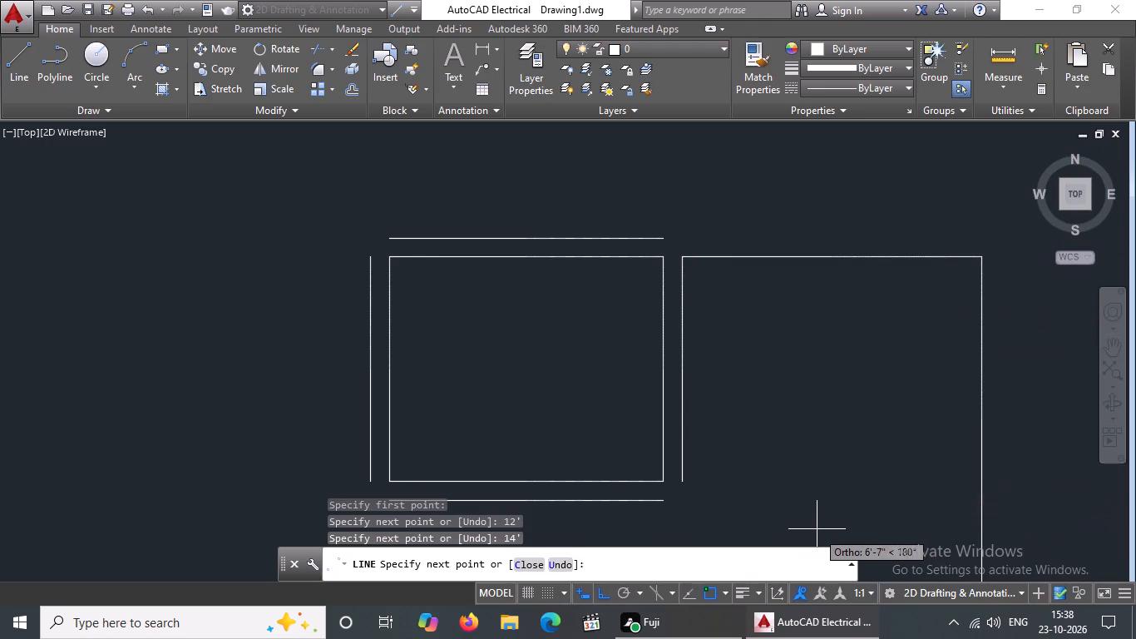
pyautogui.scroll(-5, 818, 520)
pyautogui.moveTo(810, 370); pyautogui.dragTo(813, 280, button='middle')
pyautogui.moveTo(815, 324); pyautogui.dragTo(822, 252, button='middle')
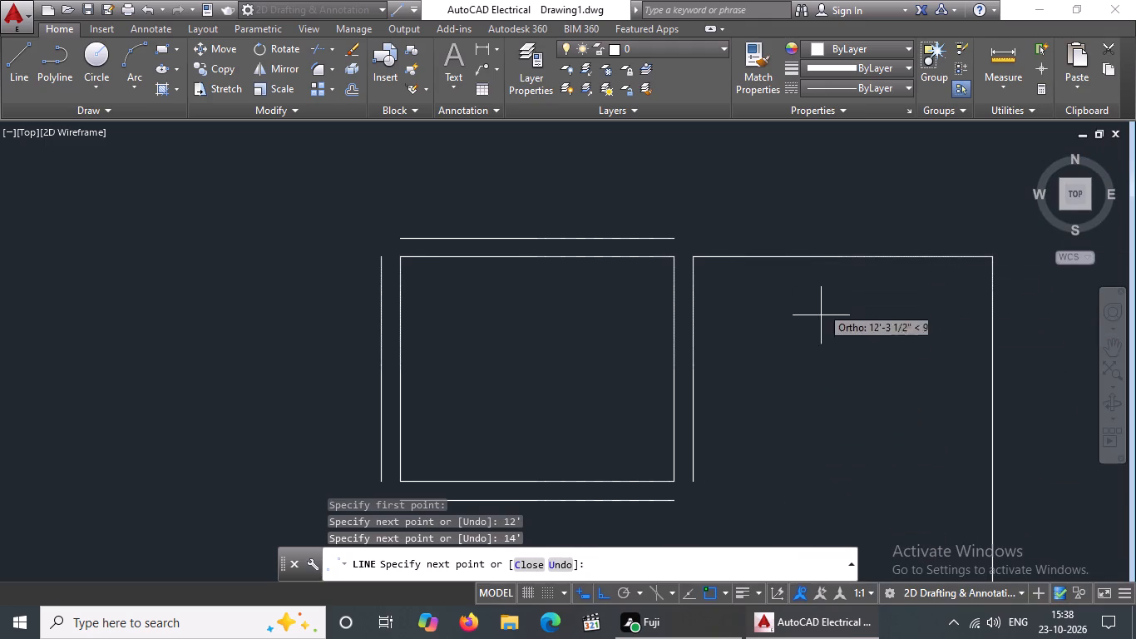
pyautogui.press('Escape')
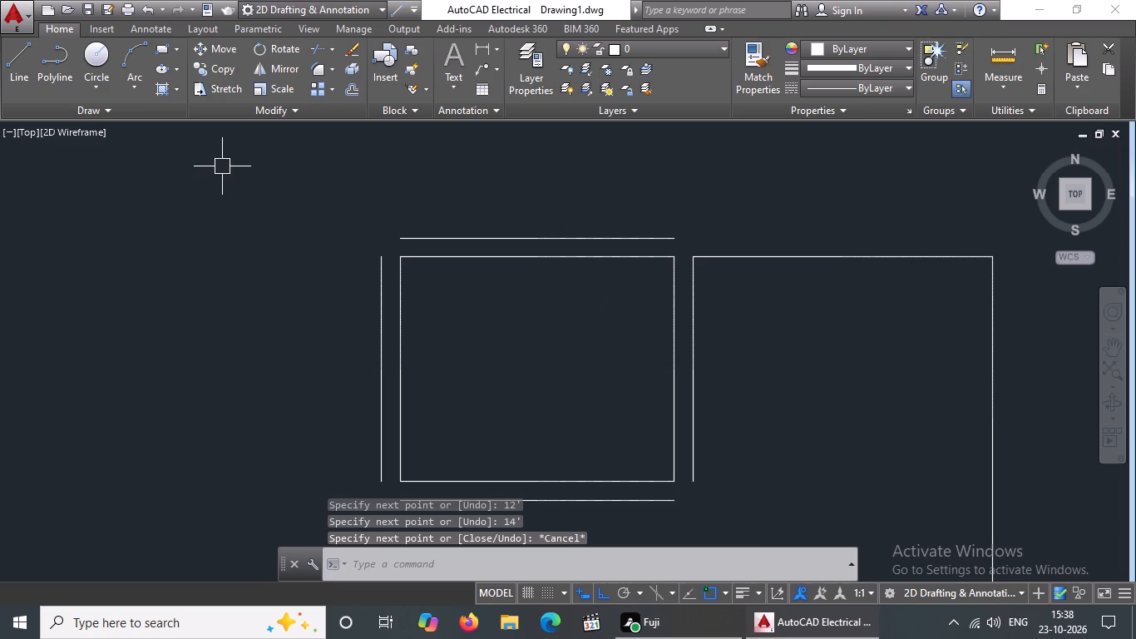
# Delete the outer wall line along the first room's right side, where the second room begins.
pyautogui.write('Z A')
pyautogui.press('space')
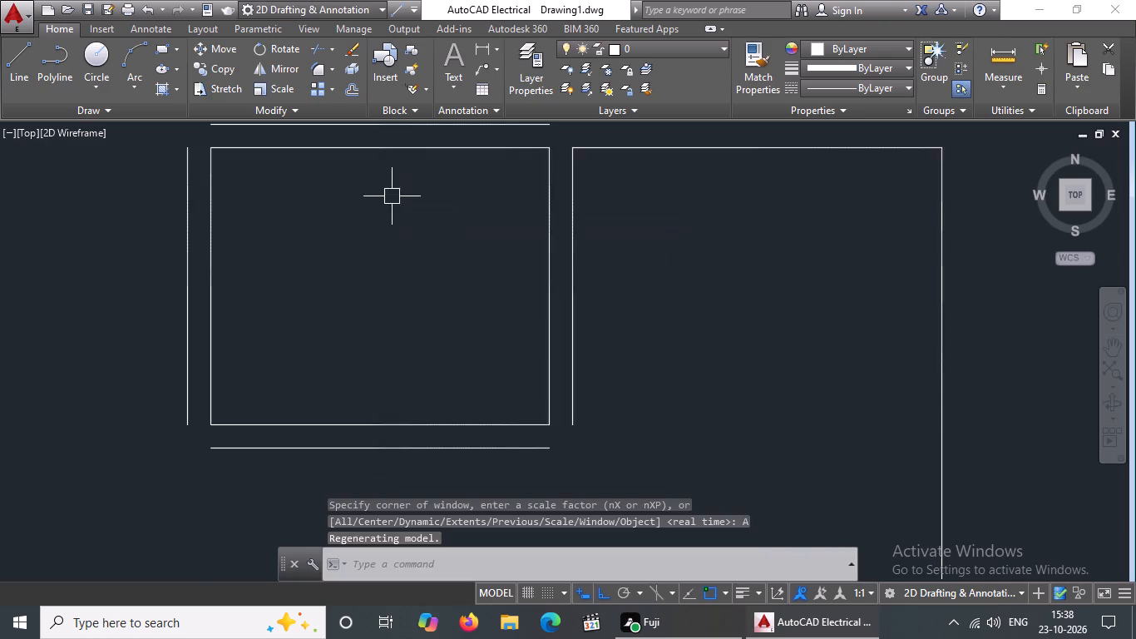
pyautogui.scroll(-4, 427, 206)
pyautogui.scroll(-1, 525, 270)
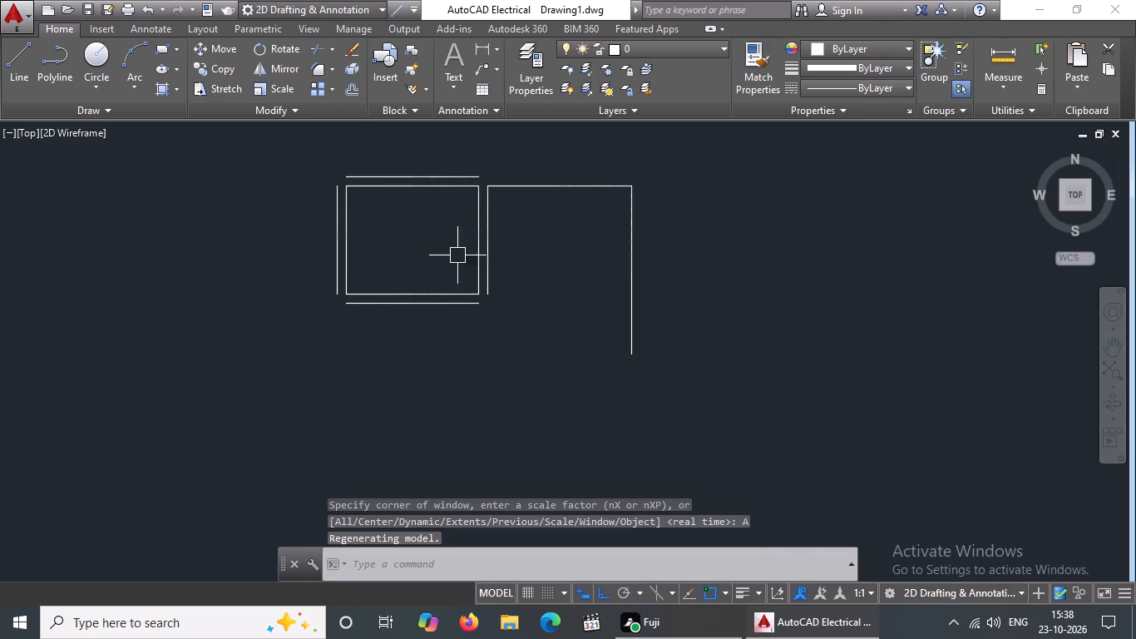
pyautogui.click(487, 250)
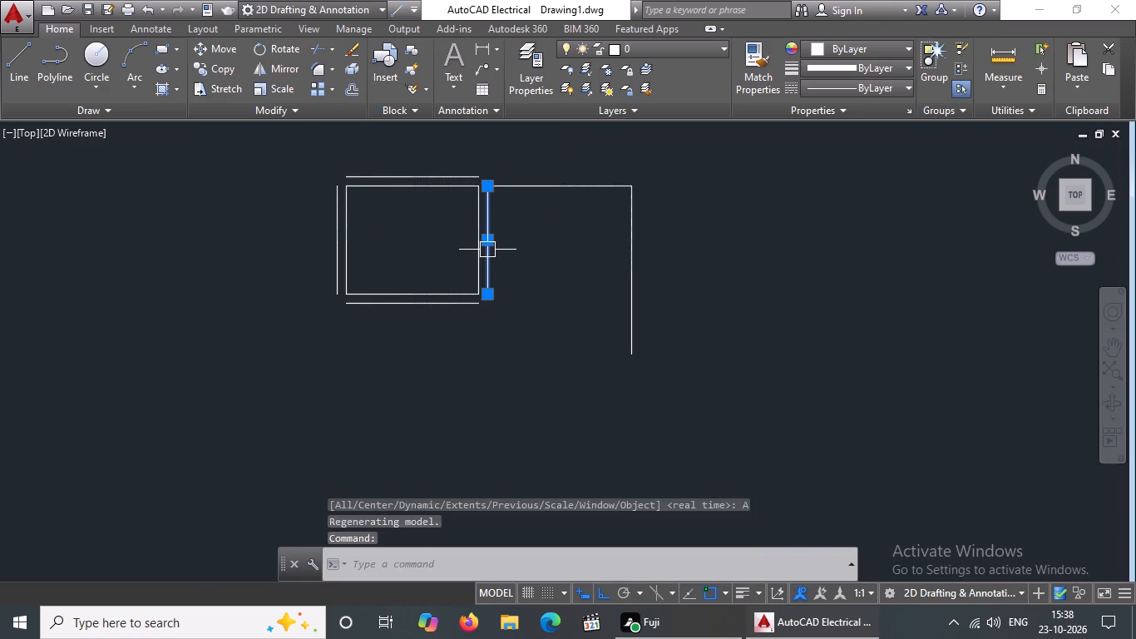
pyautogui.press('Delete')
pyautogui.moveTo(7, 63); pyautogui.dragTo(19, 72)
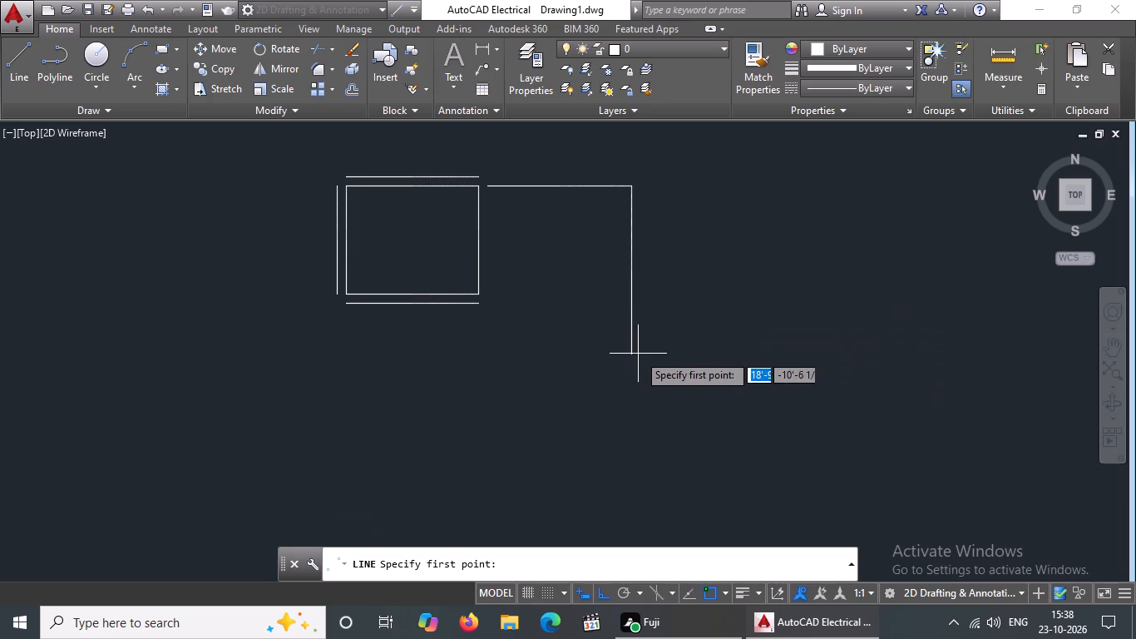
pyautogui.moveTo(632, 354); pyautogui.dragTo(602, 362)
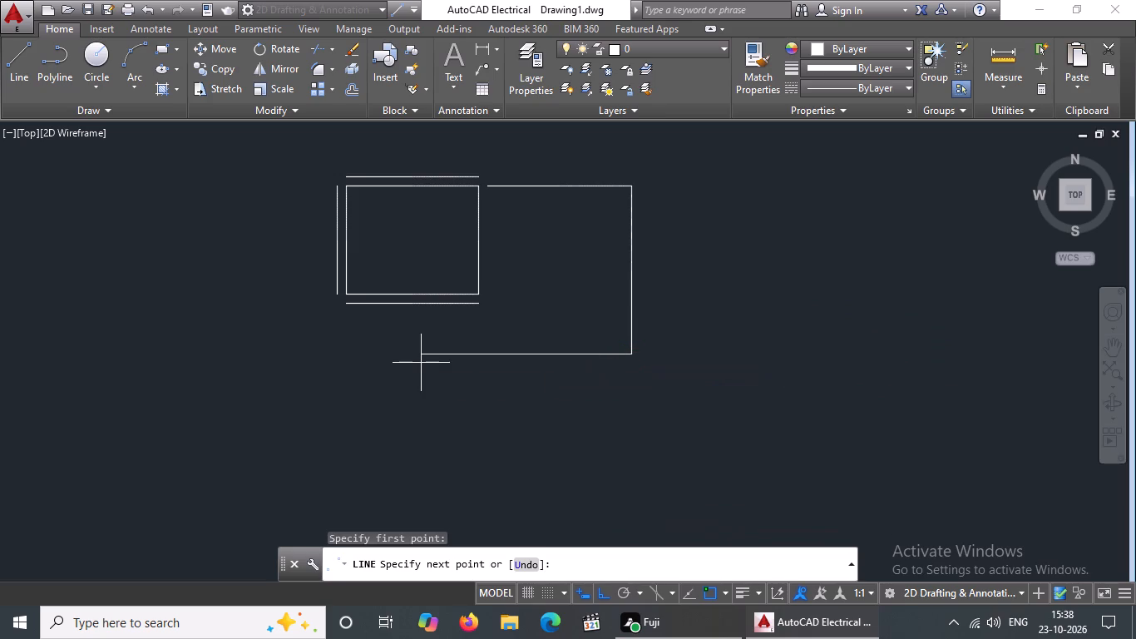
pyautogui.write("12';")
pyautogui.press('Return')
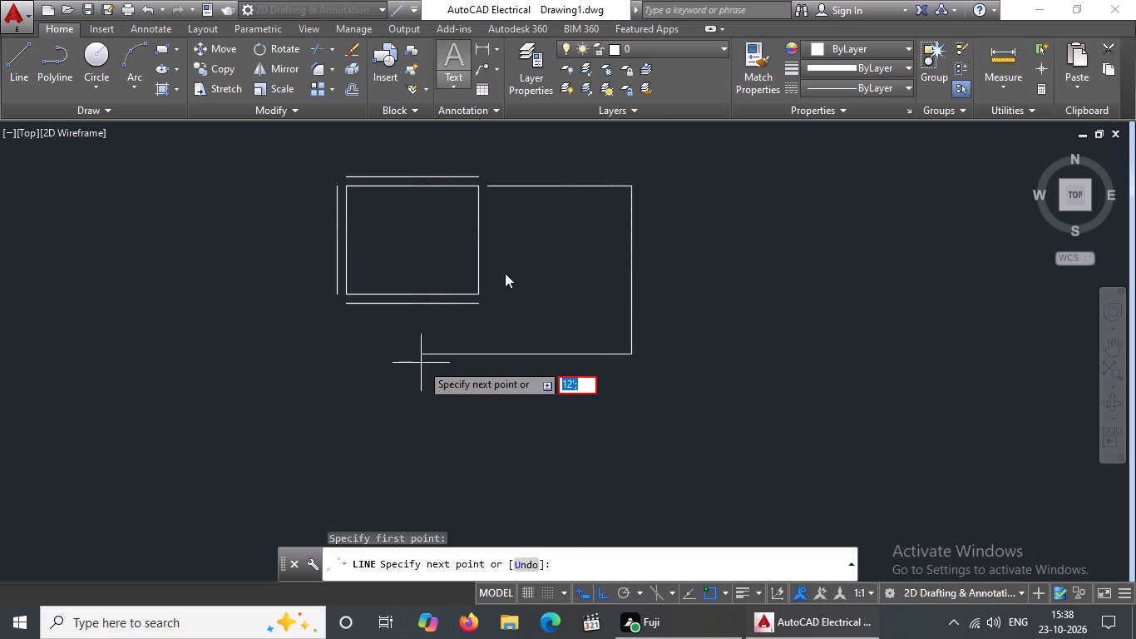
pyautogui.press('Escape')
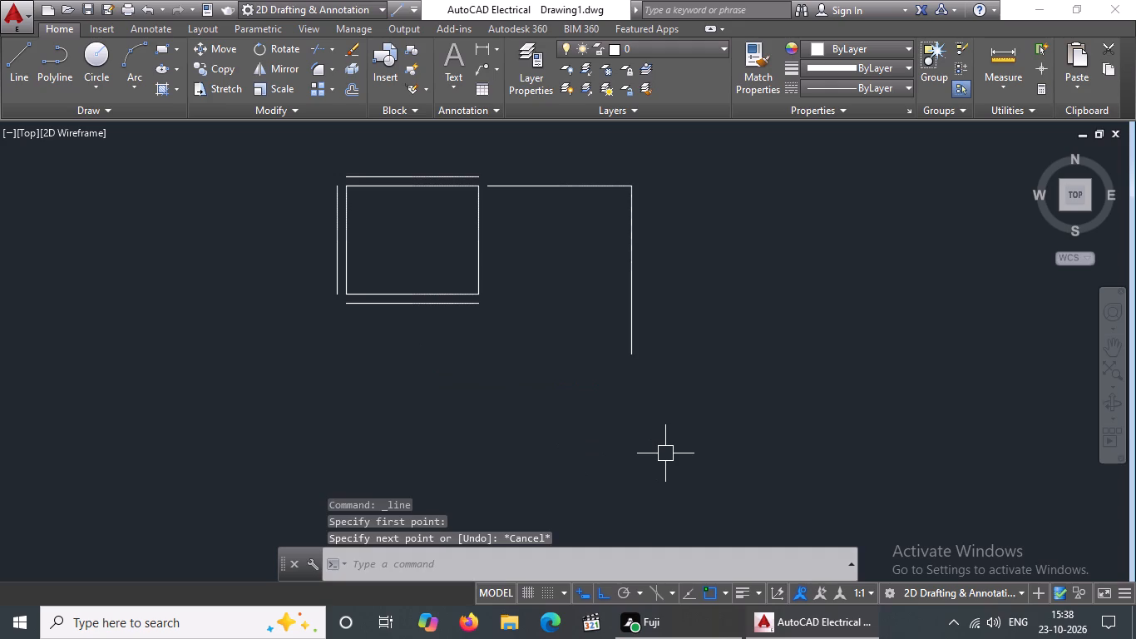
# Complete the second room's rectangle from the lower end of its right edge with lines 12' left and 14' up.
pyautogui.press('l')
pyautogui.press('Return')
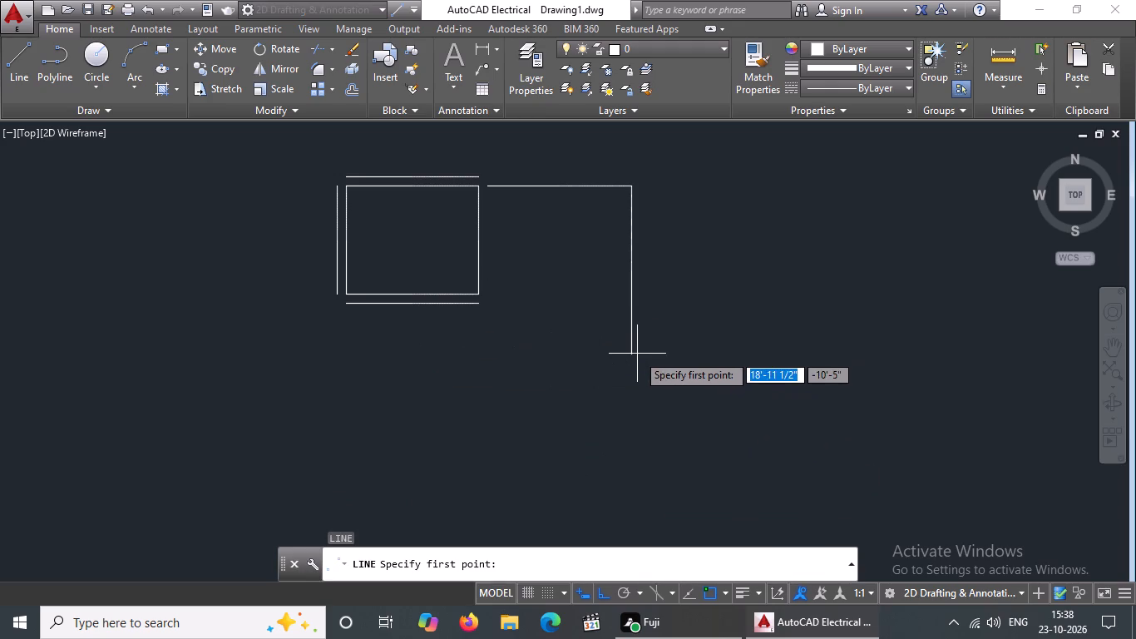
pyautogui.moveTo(630, 354); pyautogui.dragTo(574, 369)
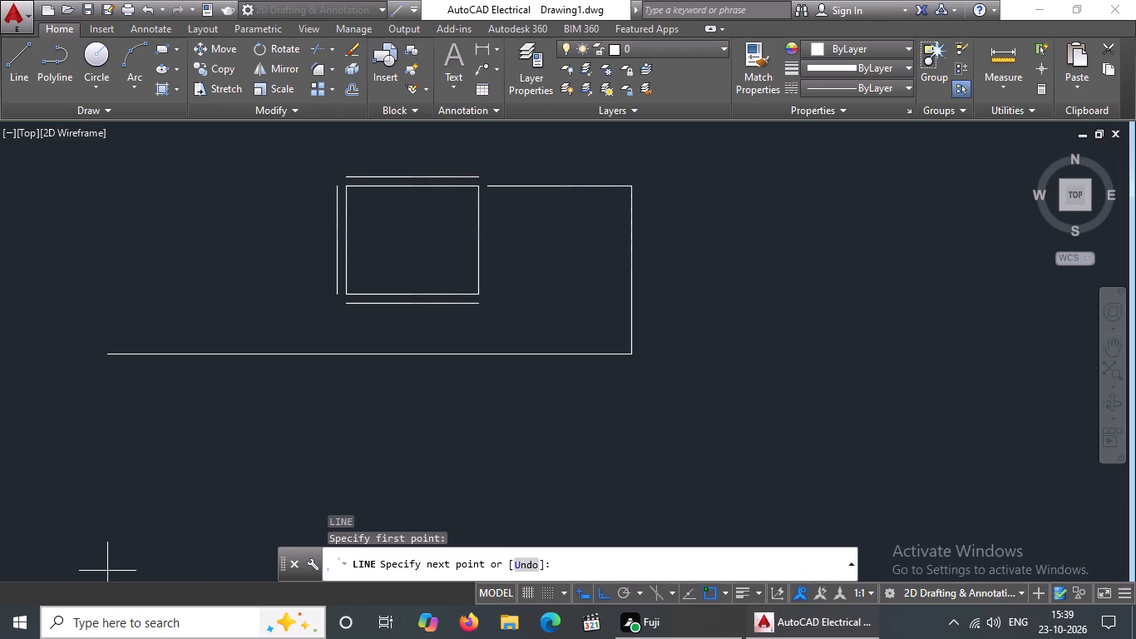
pyautogui.write("12'")
pyautogui.press('Return')
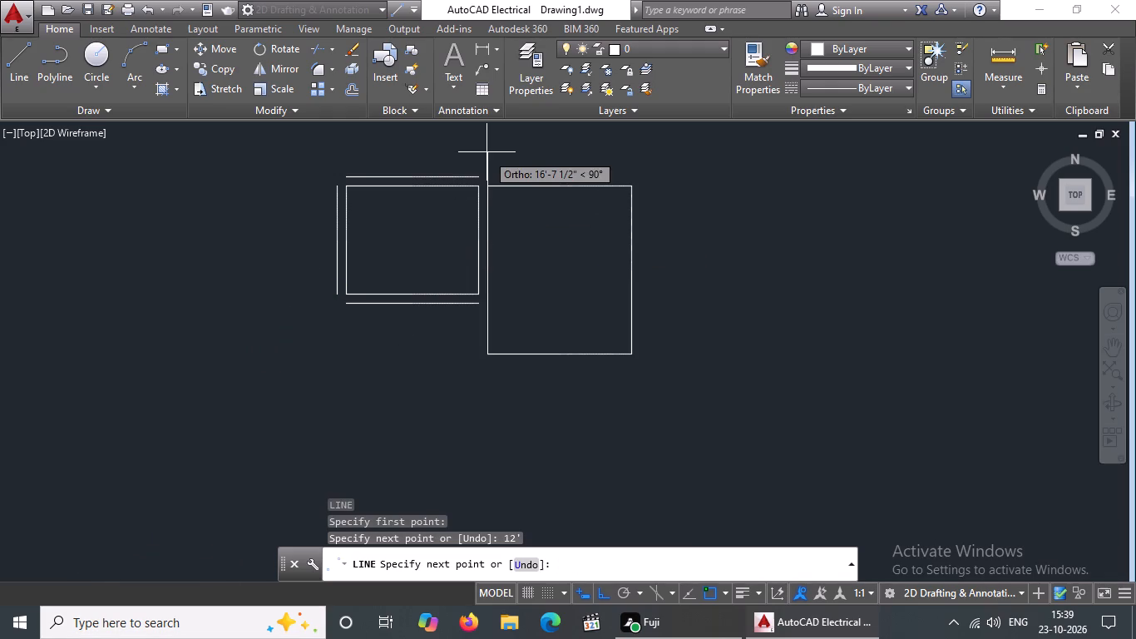
pyautogui.write("14'")
pyautogui.press('Return')
pyautogui.press('Return')
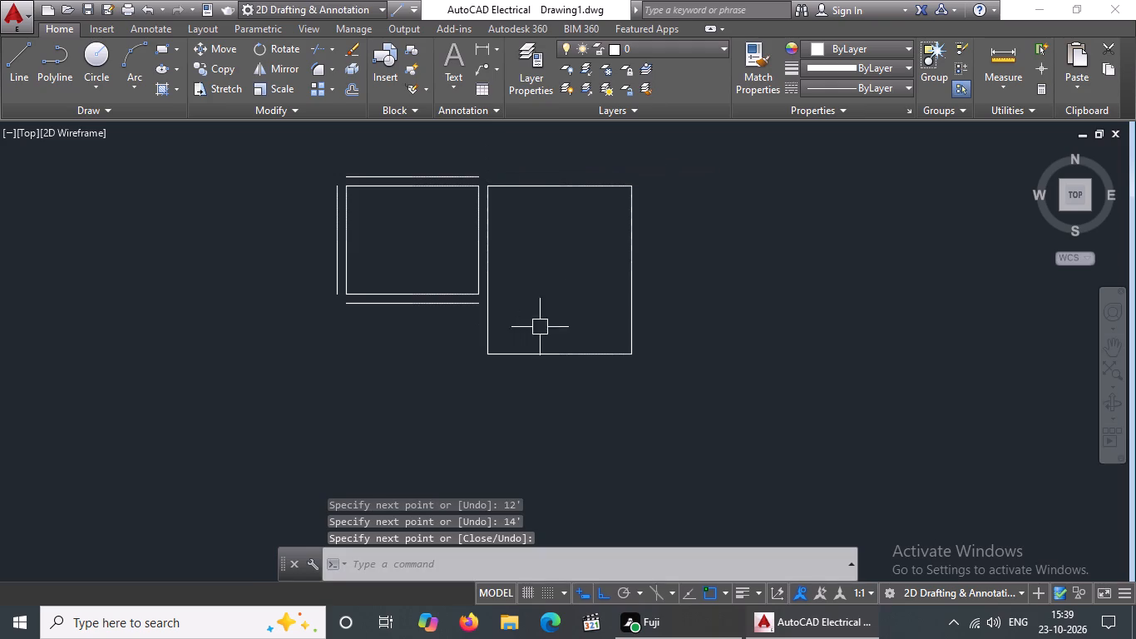
pyautogui.press('Escape')
# Offset all four sides of the 12' by 14' room outward by 9" for the wall thickness.
pyautogui.press('o')
pyautogui.press('Return')
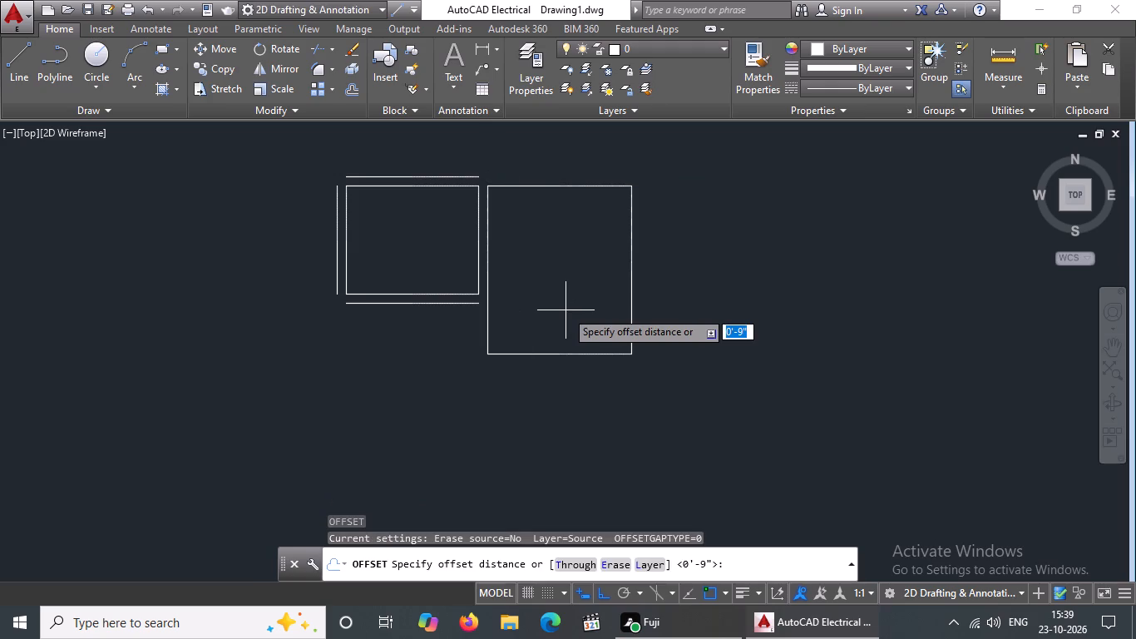
pyautogui.write('9"')
pyautogui.press('Return')
pyautogui.click(487, 339)
pyautogui.moveTo(446, 358); pyautogui.dragTo(454, 357)
pyautogui.click(534, 359)
pyautogui.moveTo(550, 413); pyautogui.dragTo(565, 391)
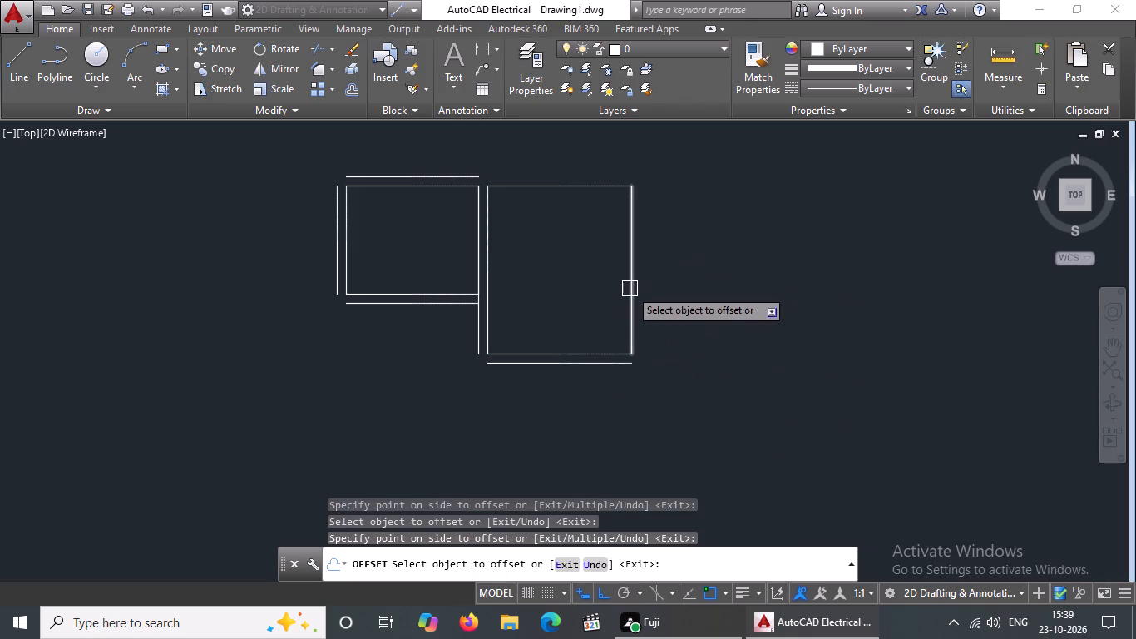
pyautogui.moveTo(630, 289); pyautogui.dragTo(669, 280)
pyautogui.moveTo(726, 270); pyautogui.dragTo(699, 257)
pyautogui.click(558, 188)
pyautogui.click(546, 161)
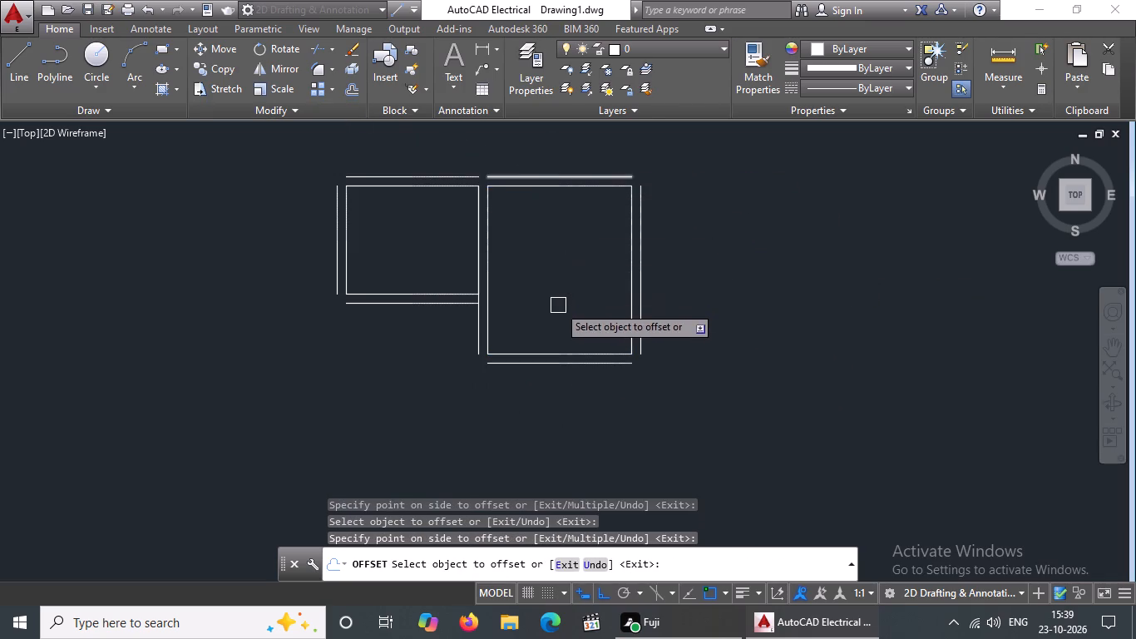
pyautogui.press('Escape')
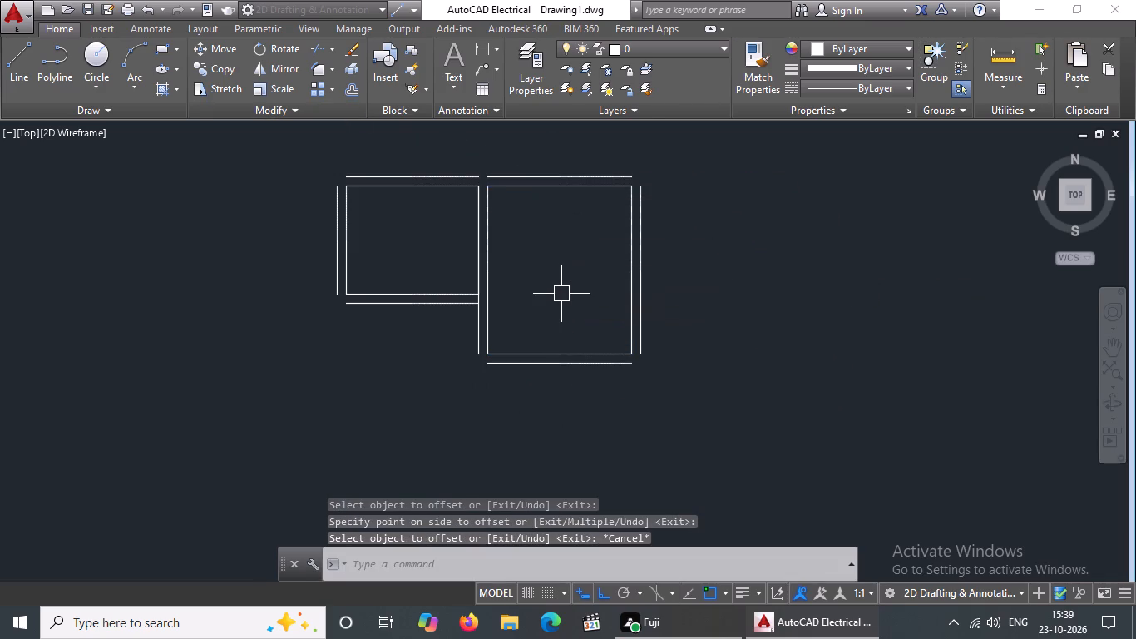
# Draw a small room from the right end of the second room's lower outer wall line: 4'6" down, 7'8" left, 4'6" up.
pyautogui.press('l')
pyautogui.press('Return')
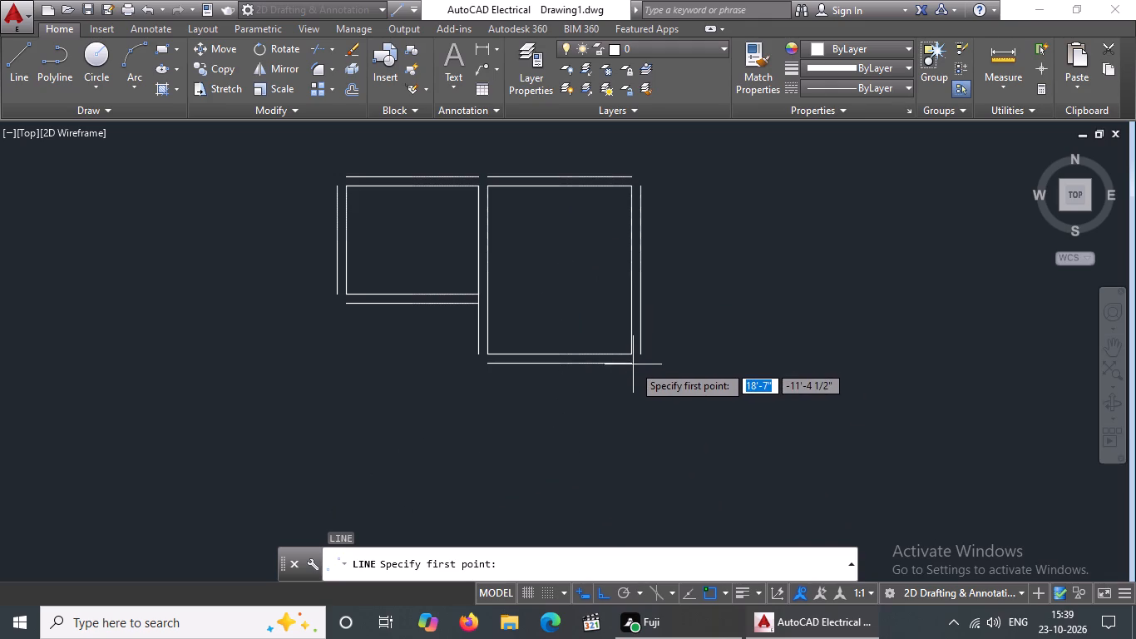
pyautogui.moveTo(627, 365); pyautogui.dragTo(639, 418)
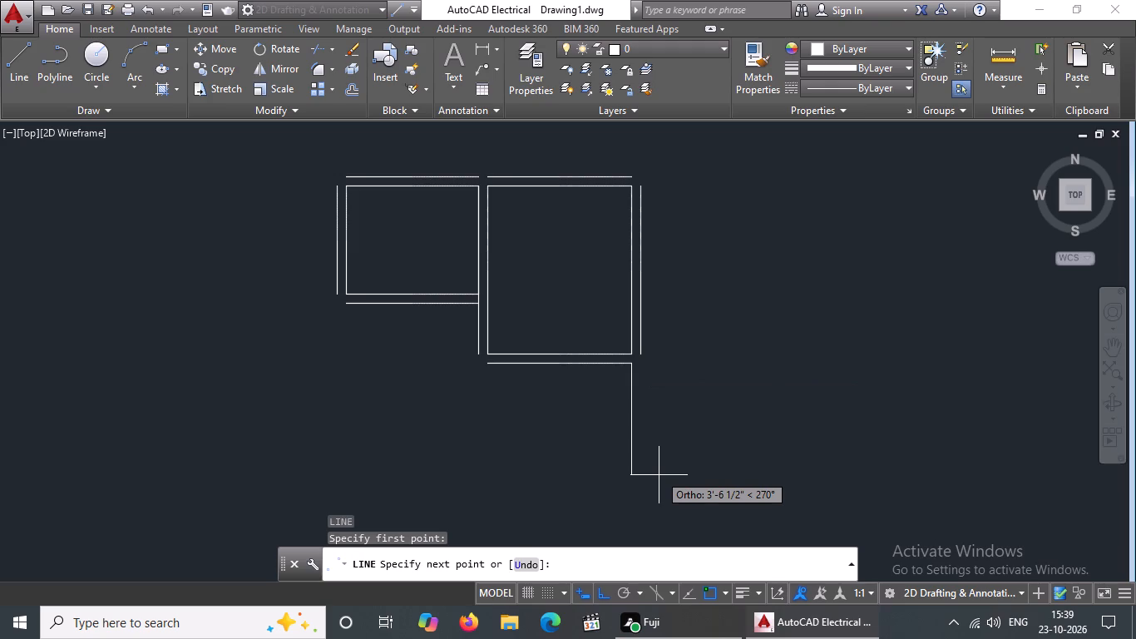
pyautogui.write('4\'6"')
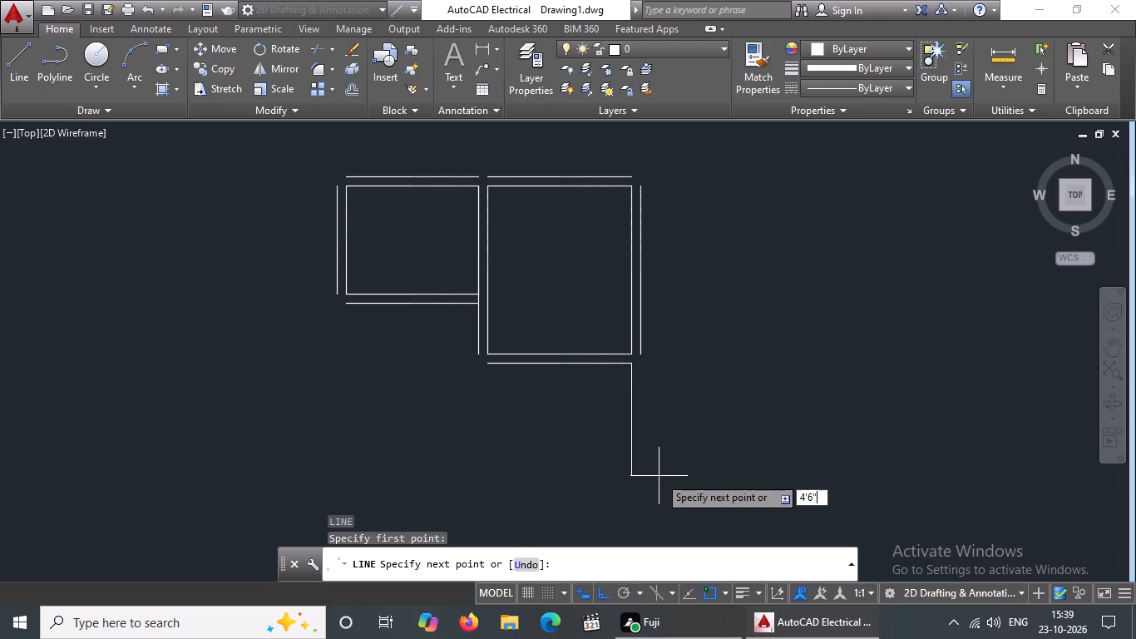
pyautogui.press('Return')
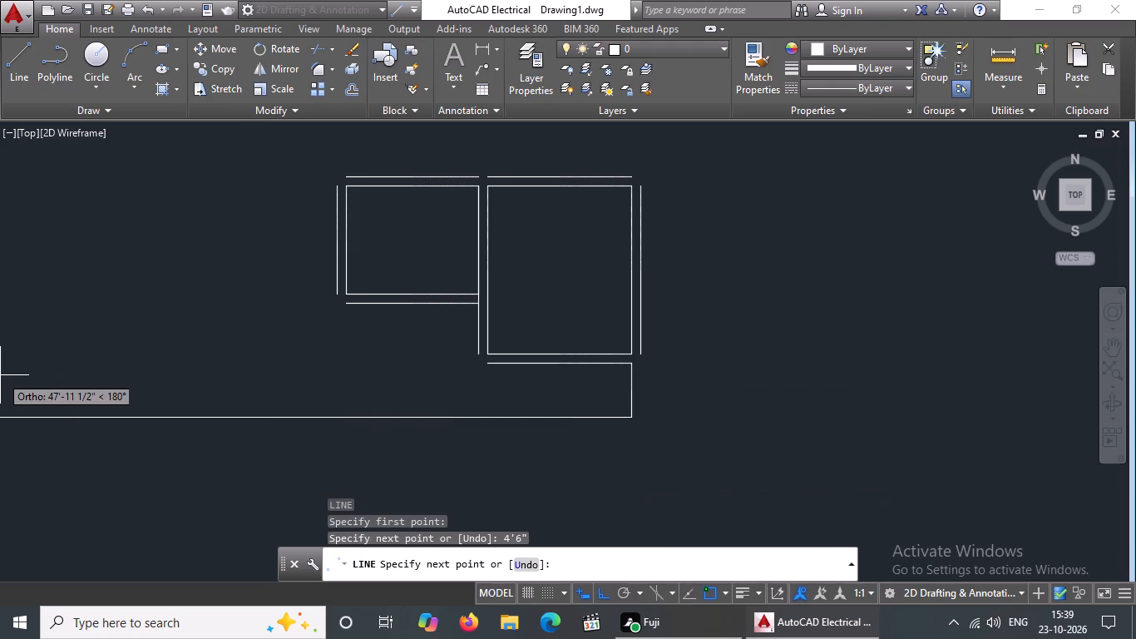
pyautogui.write("7'")
pyautogui.write('8"')
pyautogui.press('Return')
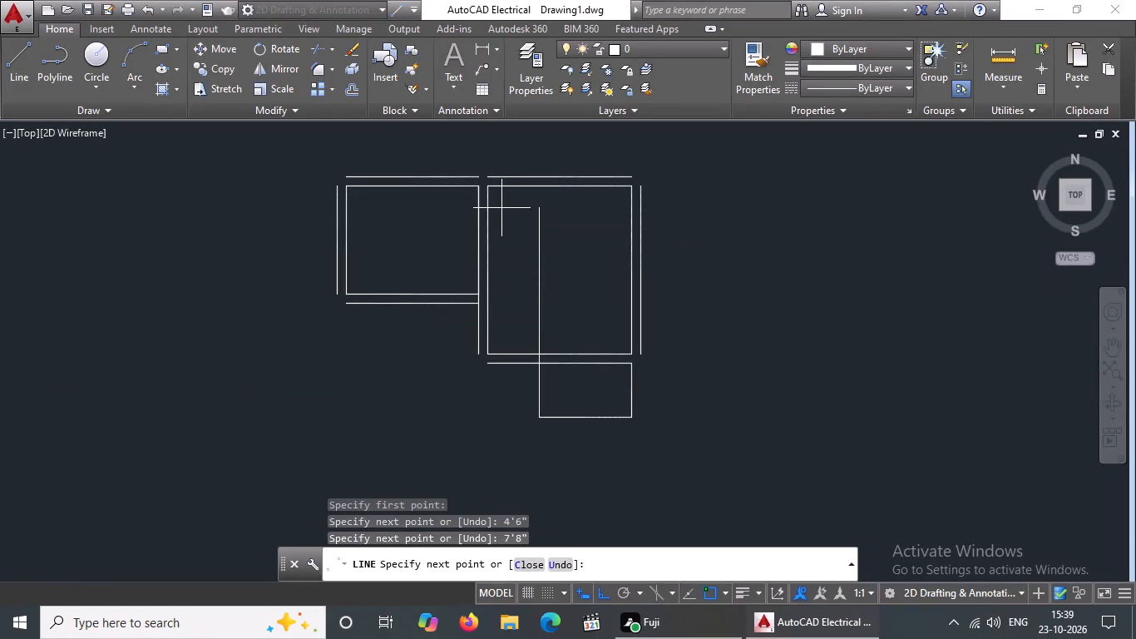
pyautogui.write("4'")
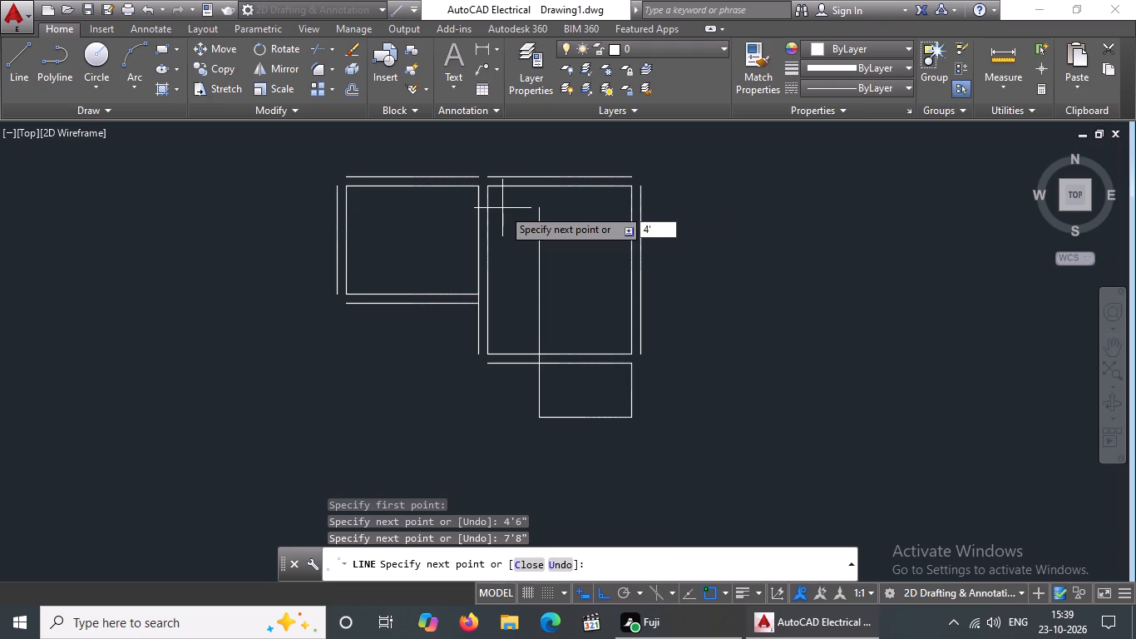
pyautogui.write('6"')
pyautogui.press('Return')
pyautogui.press('Return')
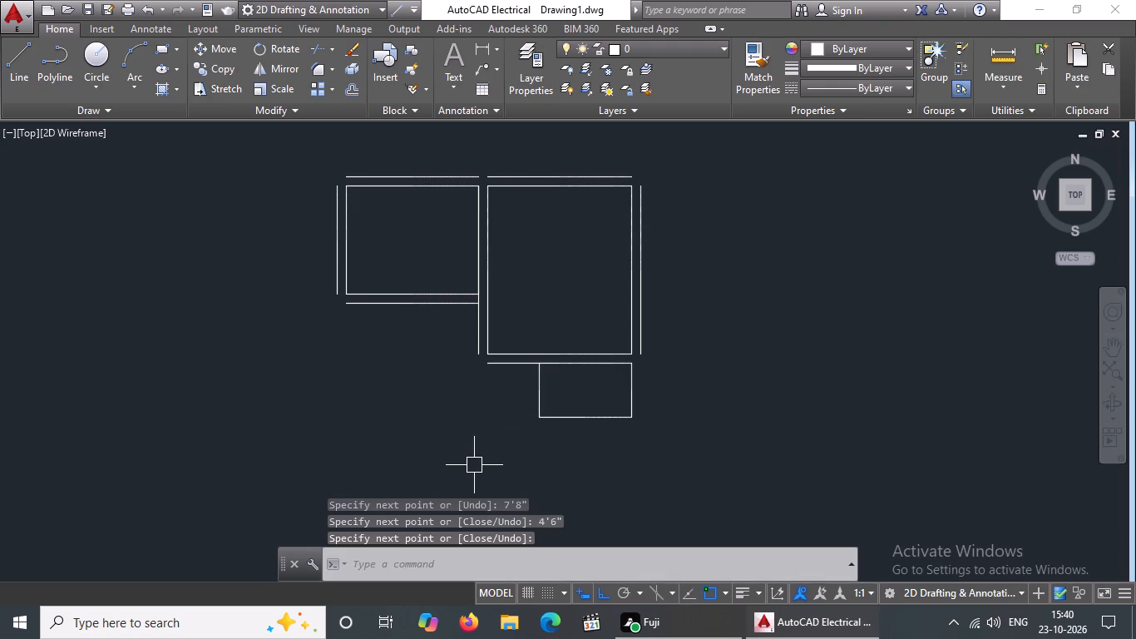
pyautogui.press('Escape')
# Offset the left, bottom and right sides of the small room outward by 9".
pyautogui.press('o')
pyautogui.press('Return')
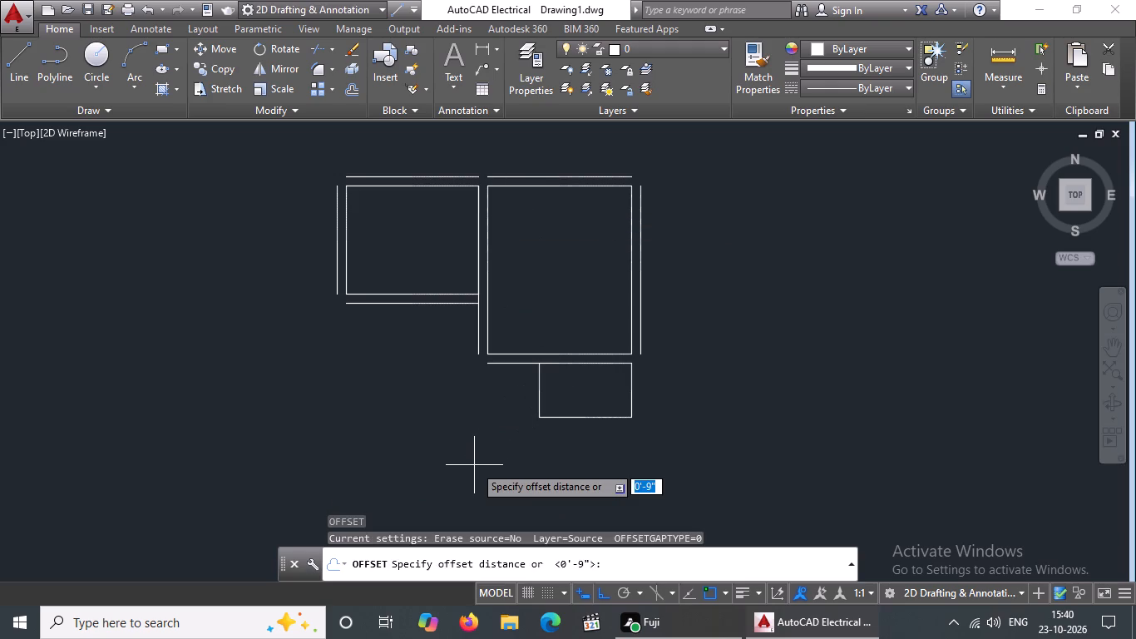
pyautogui.write('9"')
pyautogui.press('Return')
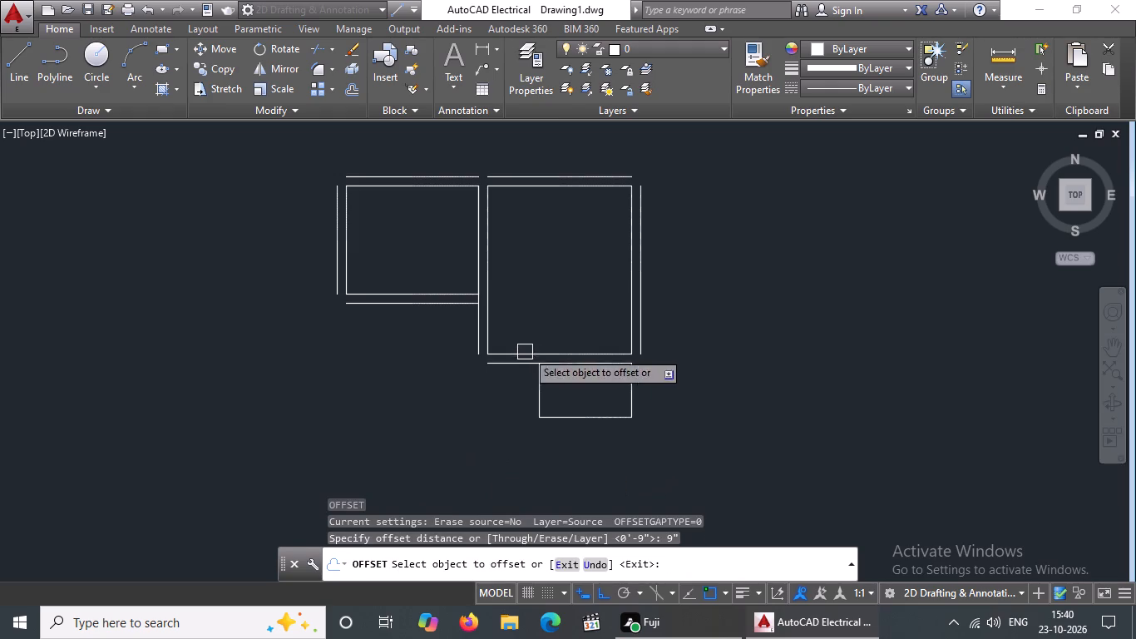
pyautogui.click(541, 395)
pyautogui.moveTo(506, 410); pyautogui.dragTo(519, 414)
pyautogui.click(593, 417)
pyautogui.click(593, 435)
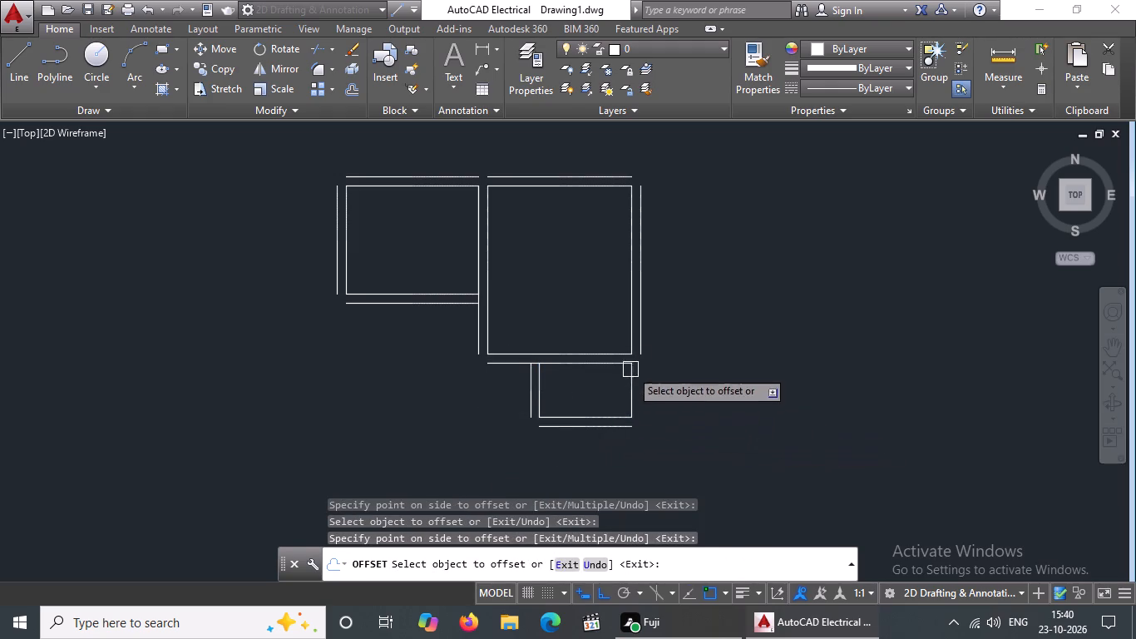
pyautogui.moveTo(635, 388); pyautogui.dragTo(646, 386)
pyautogui.click(665, 382)
pyautogui.press('Escape')
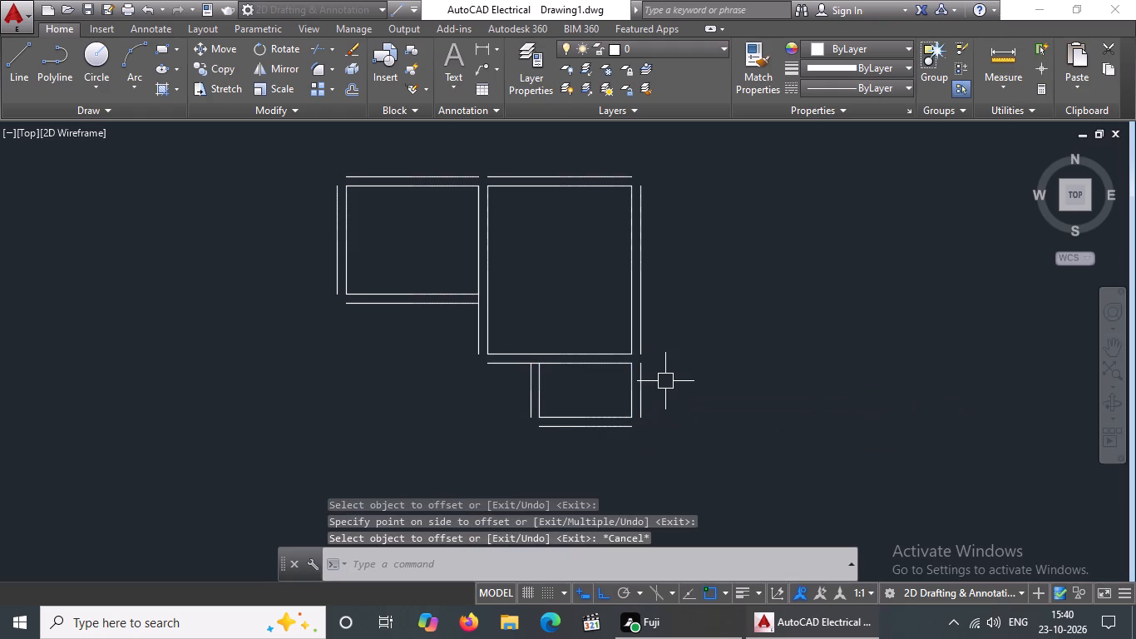
# Draw a second small room from the right end of the small room's lower outer wall line: 4'4" down, 7'8" left, 4'4" up.
pyautogui.press('l')
pyautogui.press('Return')
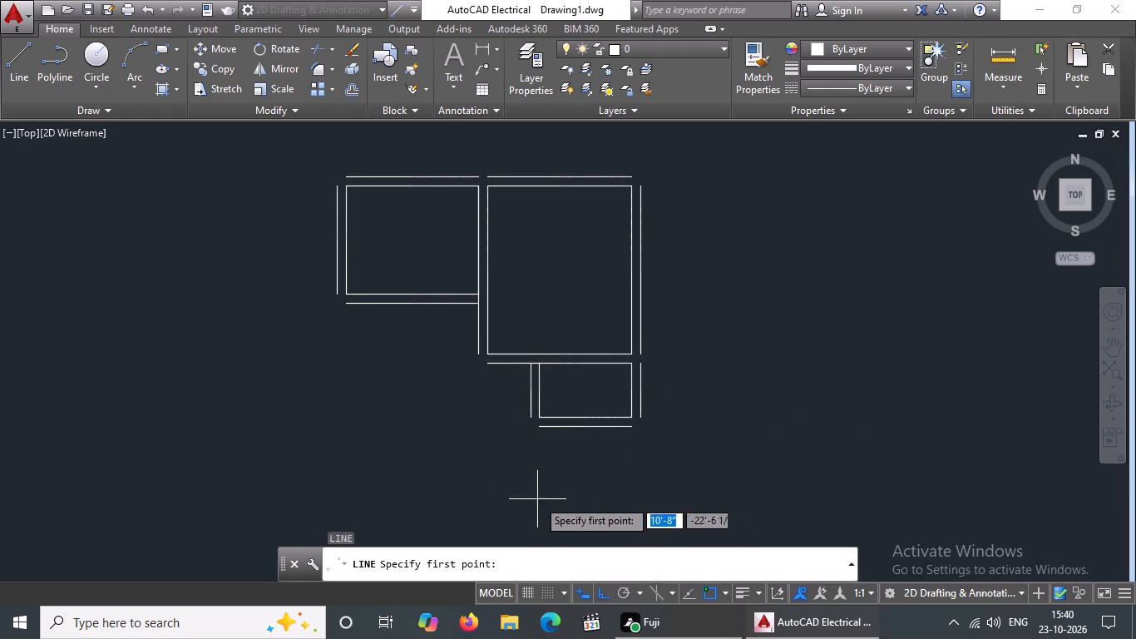
pyautogui.moveTo(627, 427); pyautogui.dragTo(626, 482)
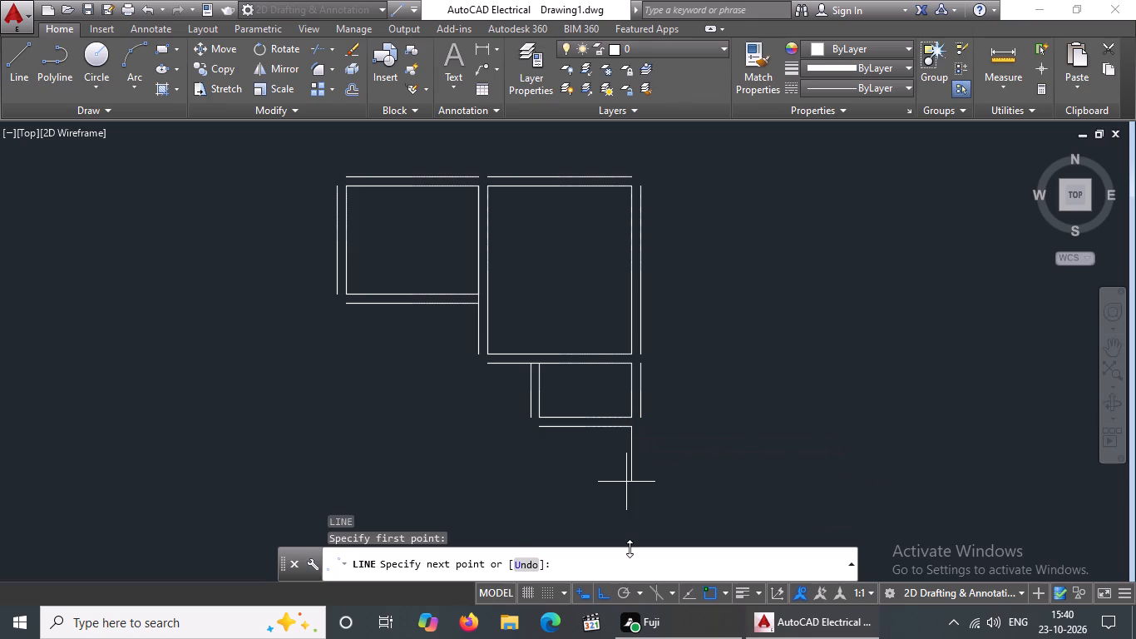
pyautogui.write('4\'4"')
pyautogui.press('Return')
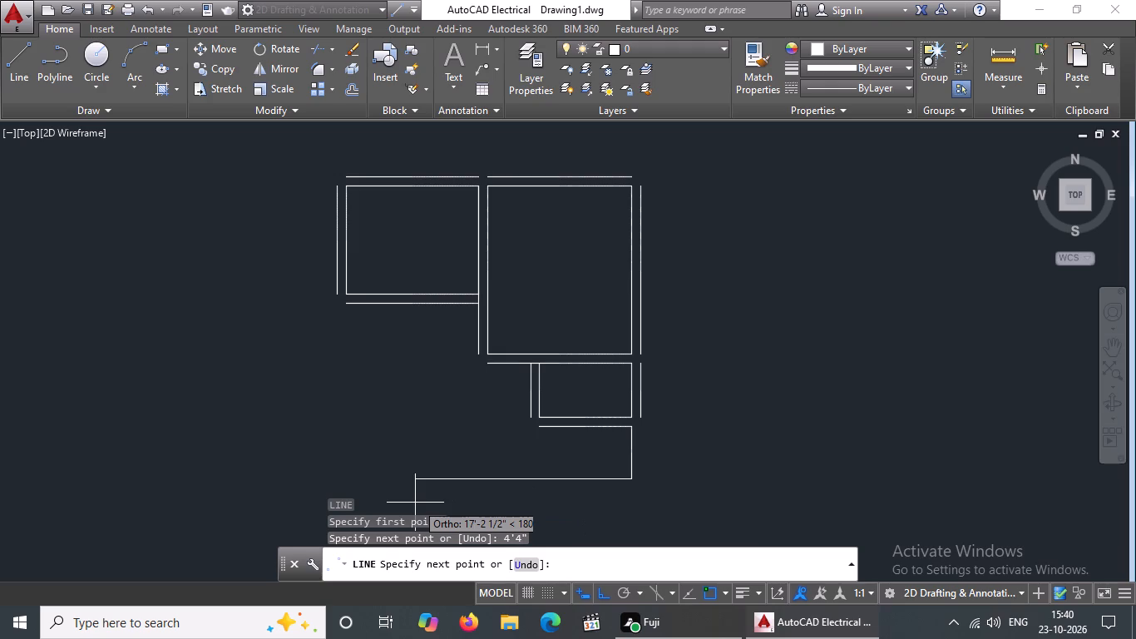
pyautogui.write("7'")
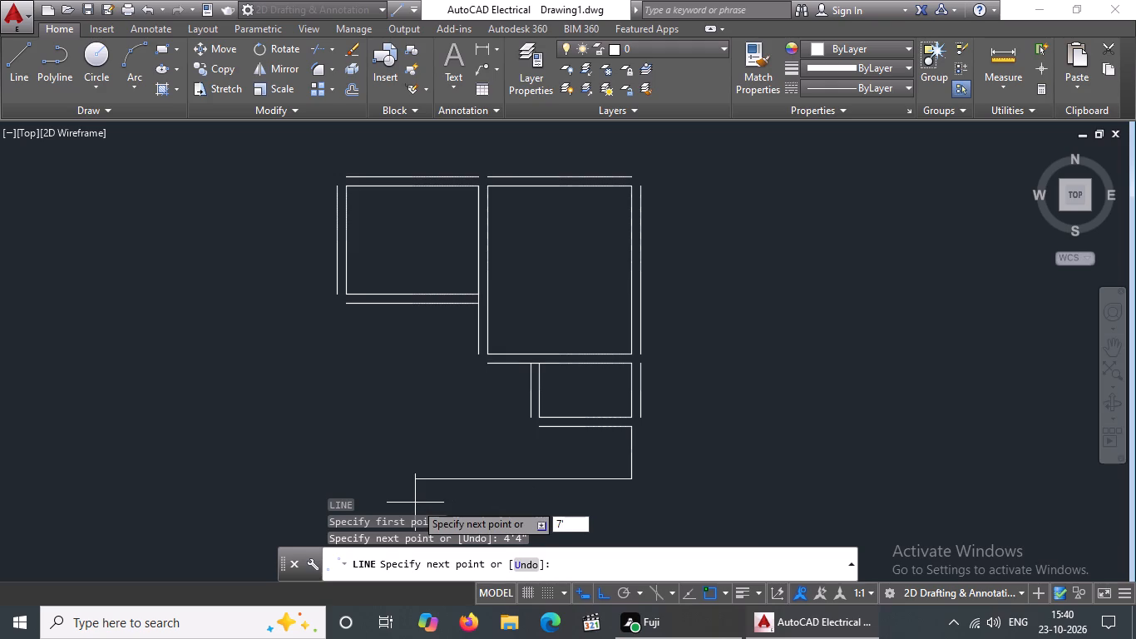
pyautogui.write('8"')
pyautogui.press('Return')
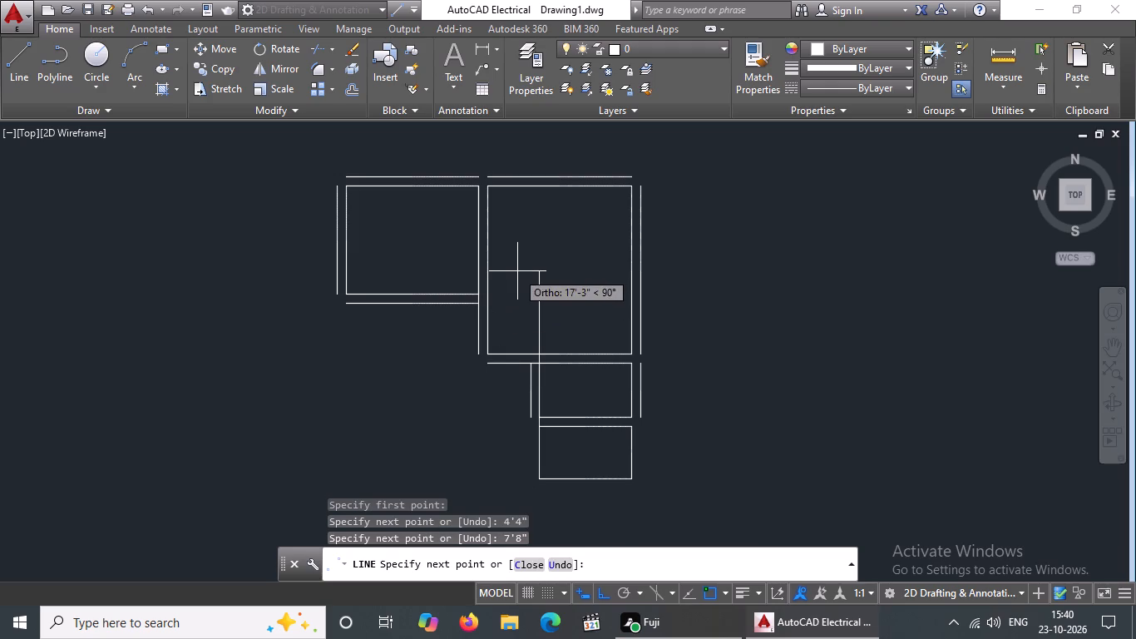
pyautogui.press('4')
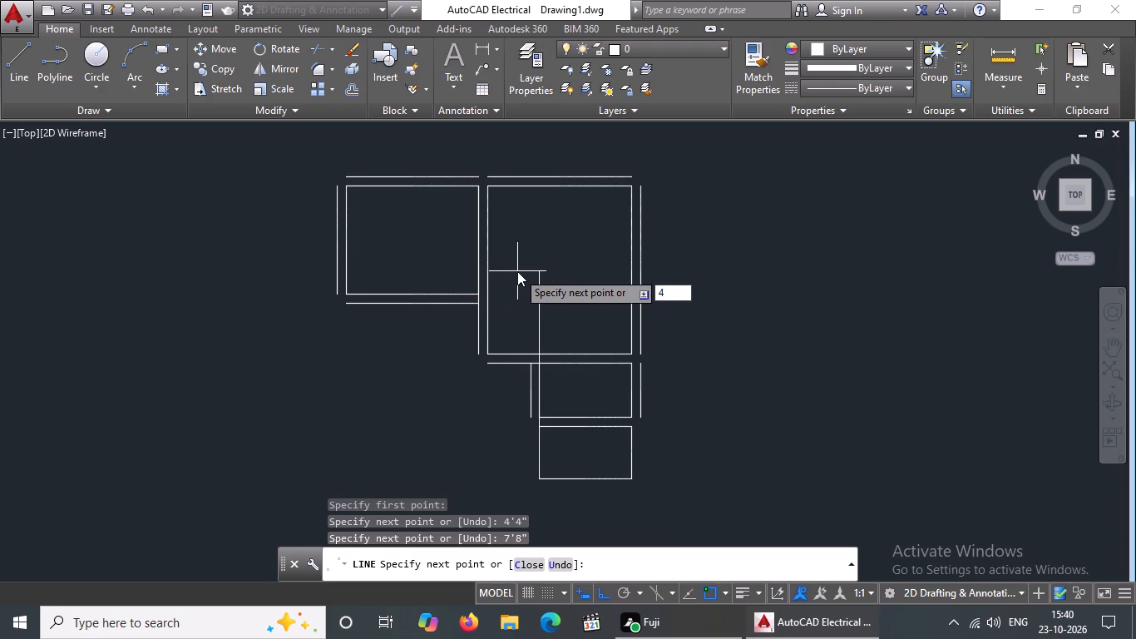
pyautogui.write('\'4"')
pyautogui.press('Return')
pyautogui.press('Return')
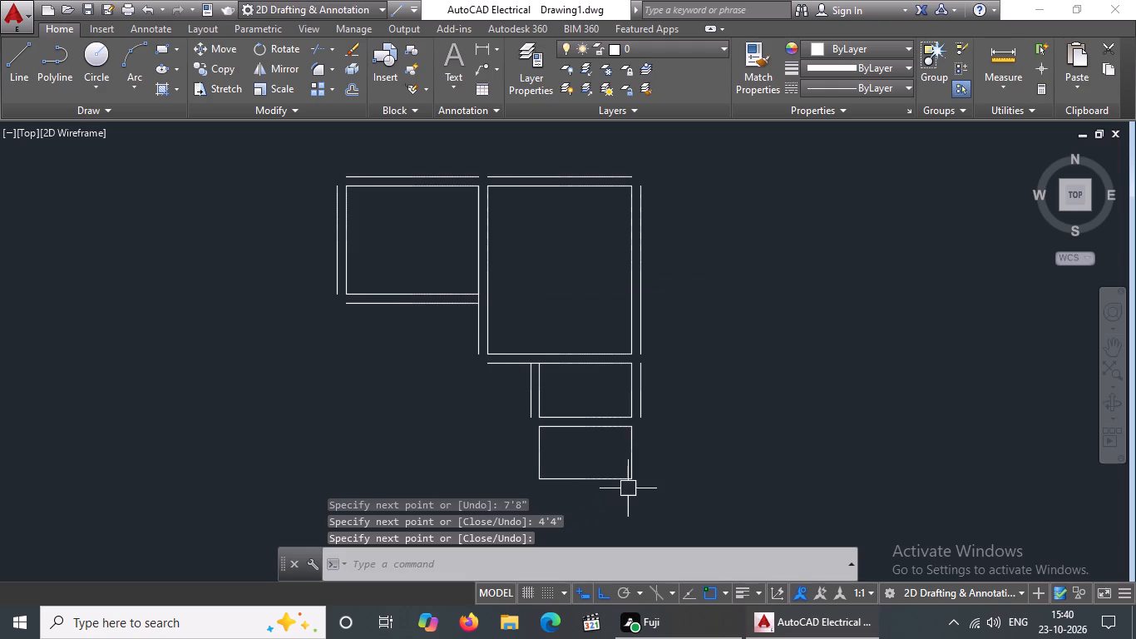
pyautogui.press('Escape')
# Offset the left, bottom and right sides of the 7'8" by 4'4" room outward by 9".
pyautogui.press('o')
pyautogui.press('Return')
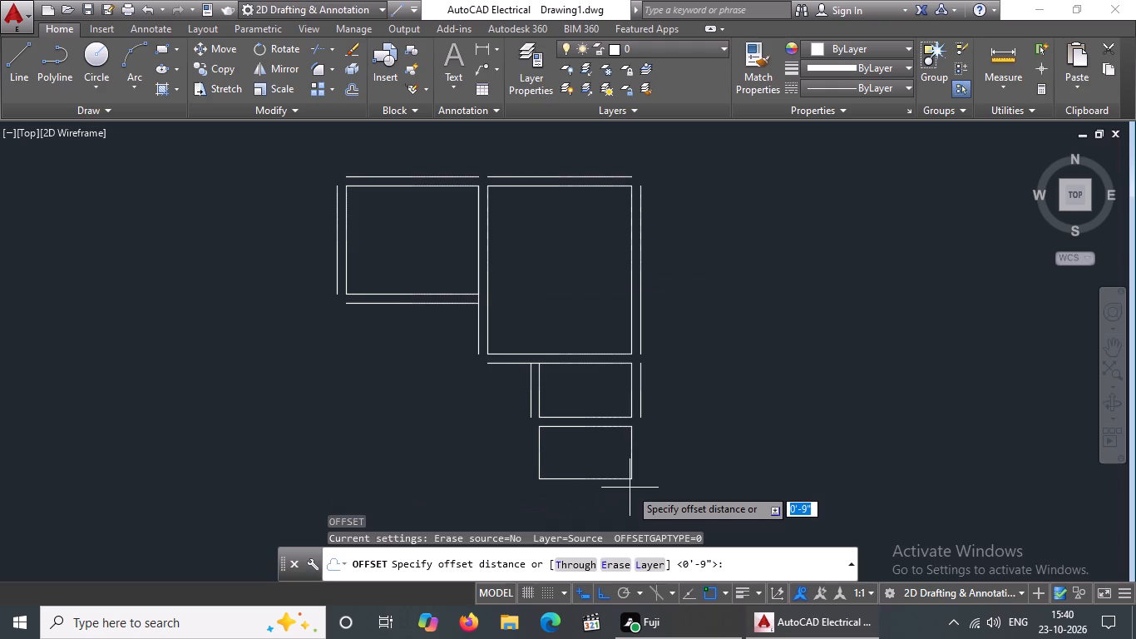
pyautogui.write('9"')
pyautogui.press('Return')
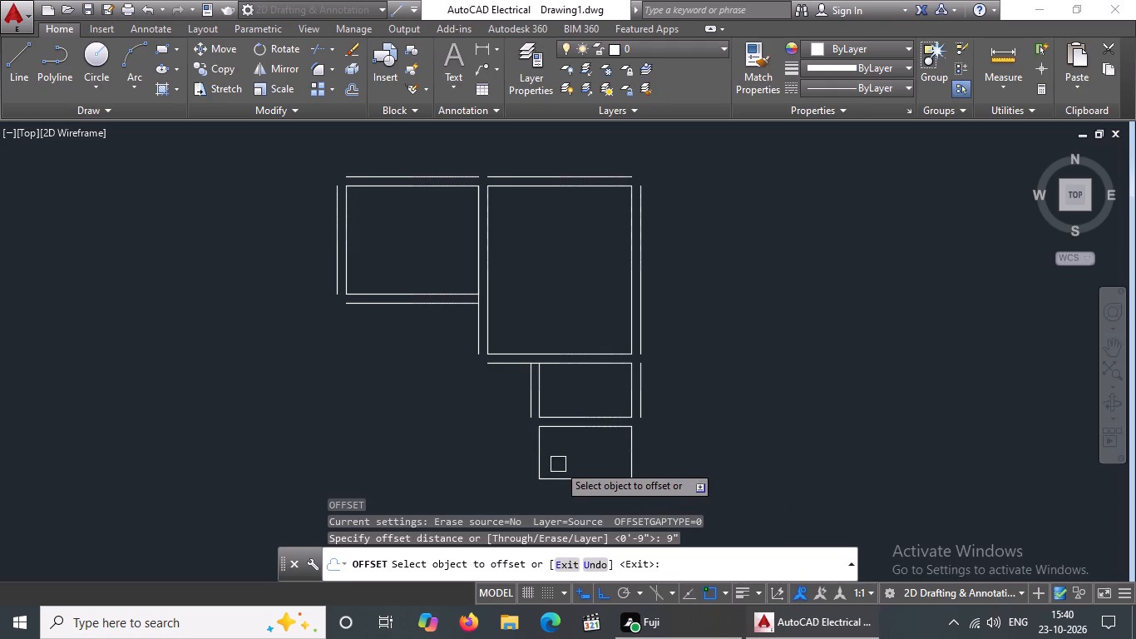
pyautogui.moveTo(541, 457); pyautogui.dragTo(531, 459)
pyautogui.click(493, 477)
pyautogui.click(560, 480)
pyautogui.click(562, 501)
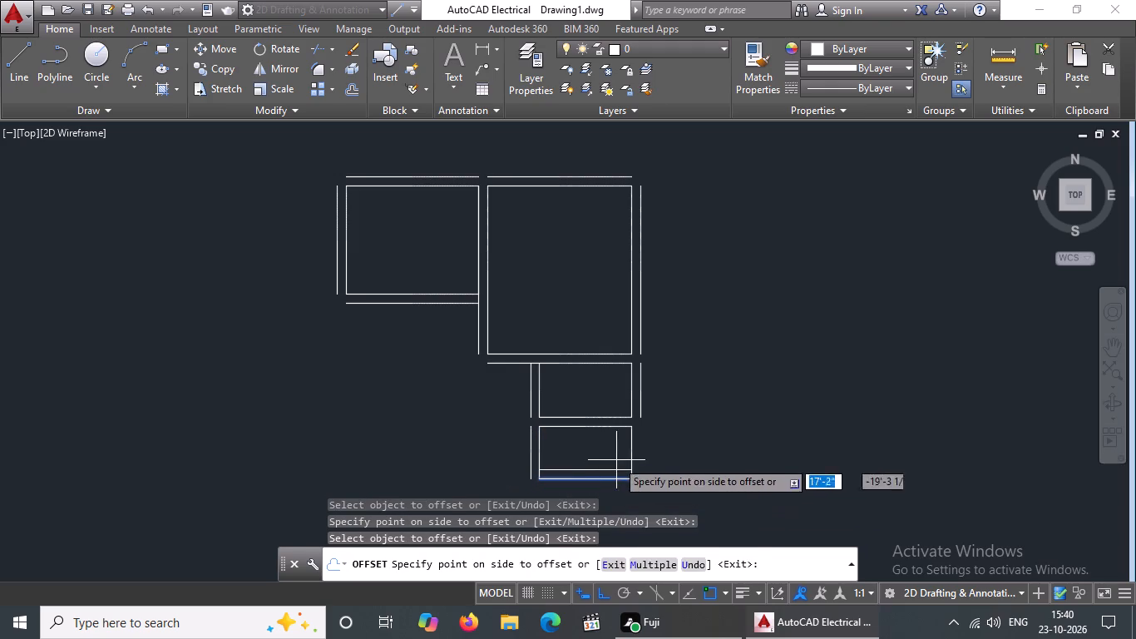
pyautogui.click(620, 496)
pyautogui.click(636, 460)
pyautogui.click(645, 457)
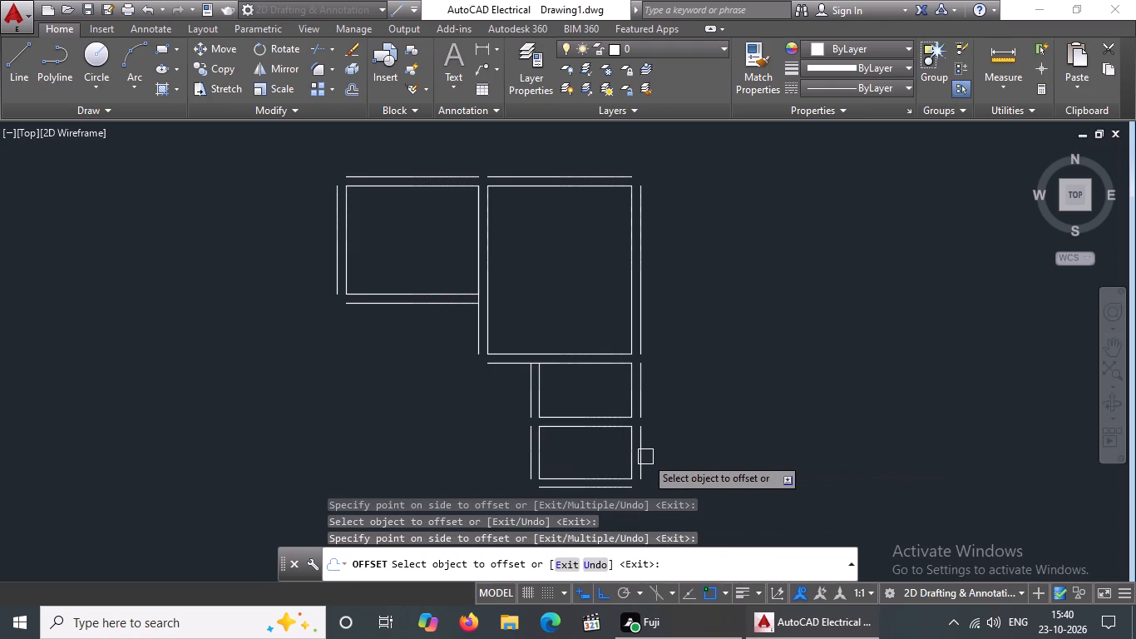
pyautogui.scroll(-4, 590, 445)
pyautogui.moveTo(597, 336); pyautogui.dragTo(635, 313, button='middle')
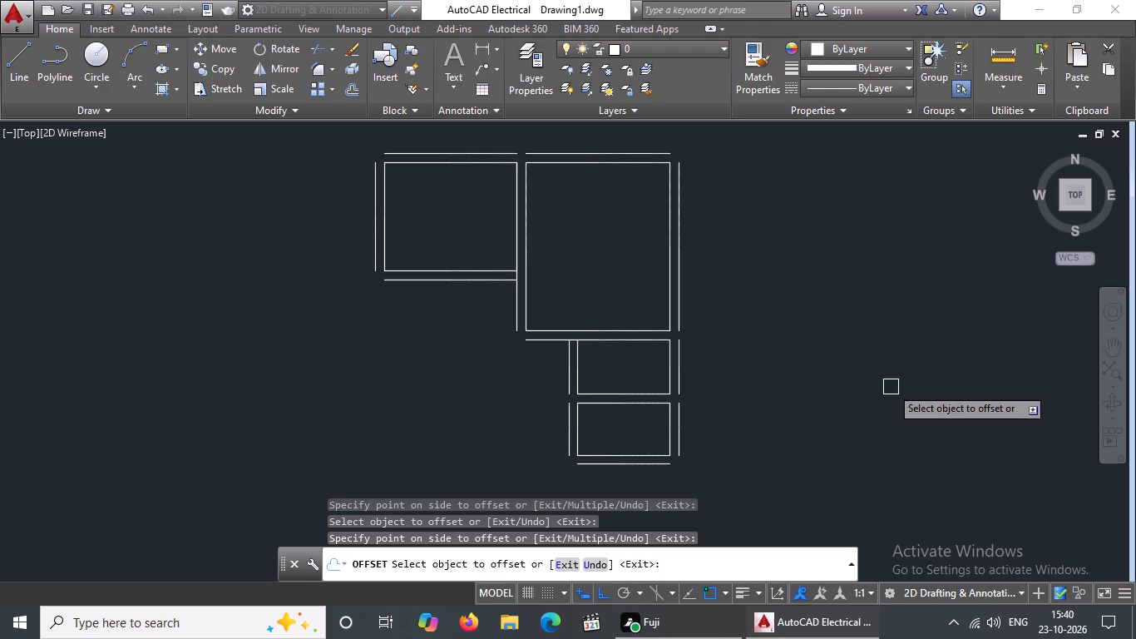
pyautogui.moveTo(800, 385); pyautogui.dragTo(791, 331, button='middle')
pyautogui.press('Escape')
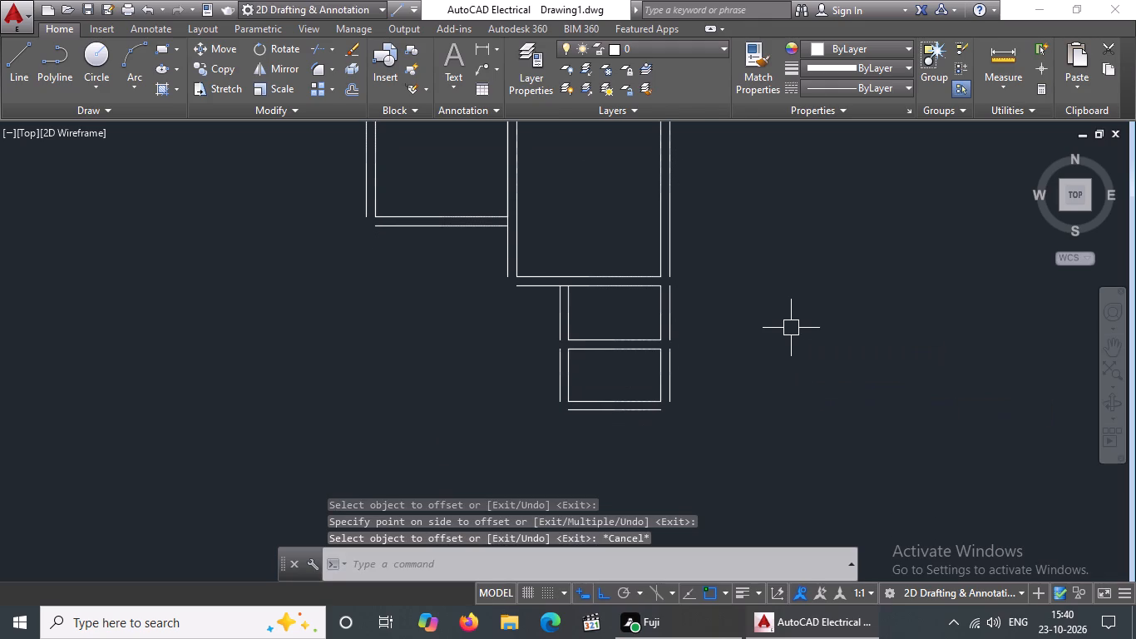
# Draw three sides of a room from the right end of the lowest outer wall line: 12' down, 12' left, 12' up.
pyautogui.write('Z A')
pyautogui.press('space')
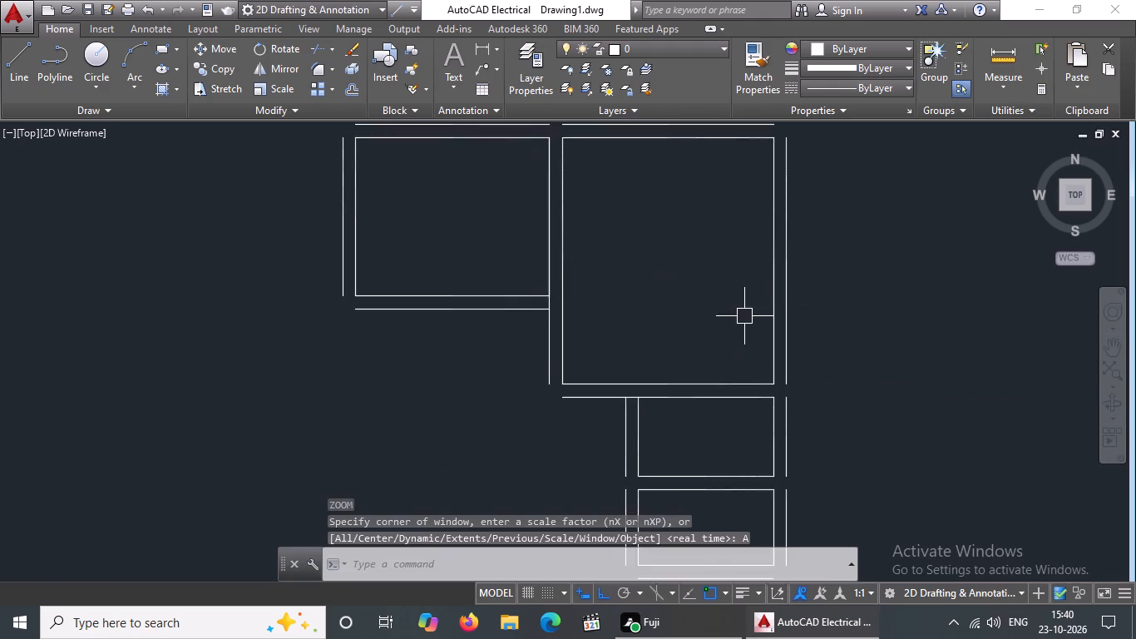
pyautogui.scroll(-7, 744, 316)
pyautogui.scroll(1, 769, 428)
pyautogui.moveTo(747, 389); pyautogui.dragTo(698, 240, button='middle')
pyautogui.scroll(-6, 697, 270)
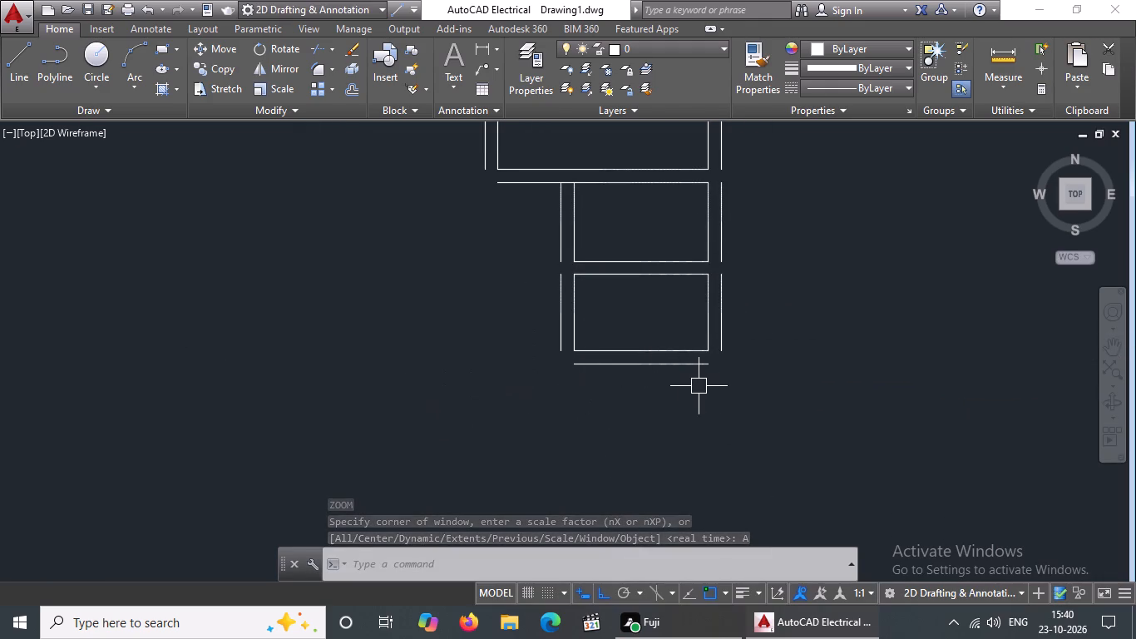
pyautogui.press('Escape')
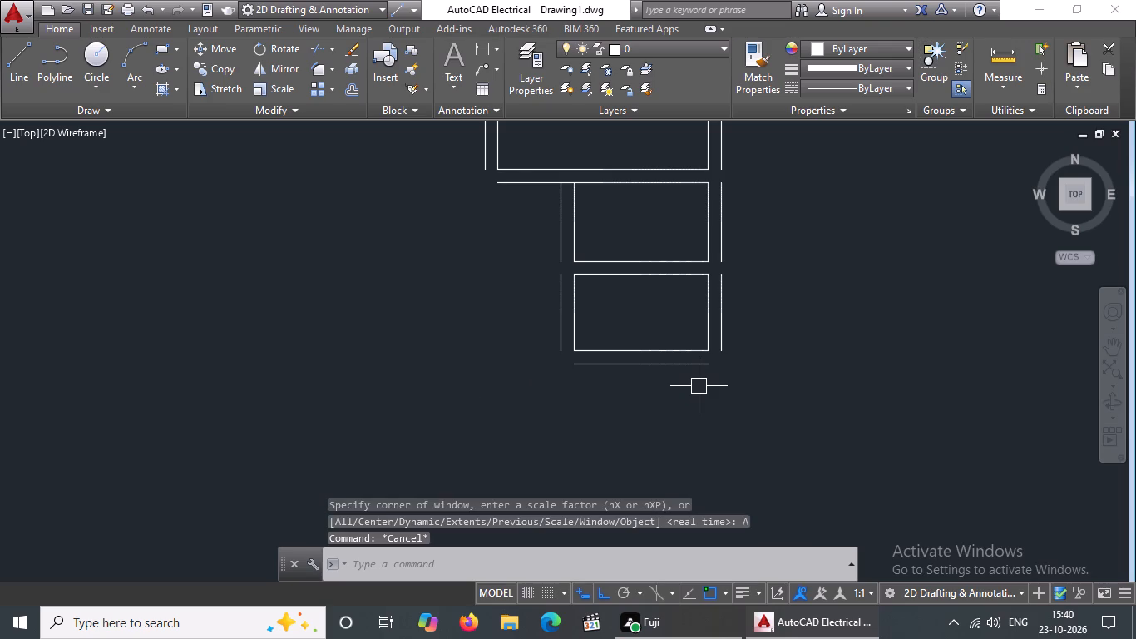
pyautogui.press('l')
pyautogui.press('Return')
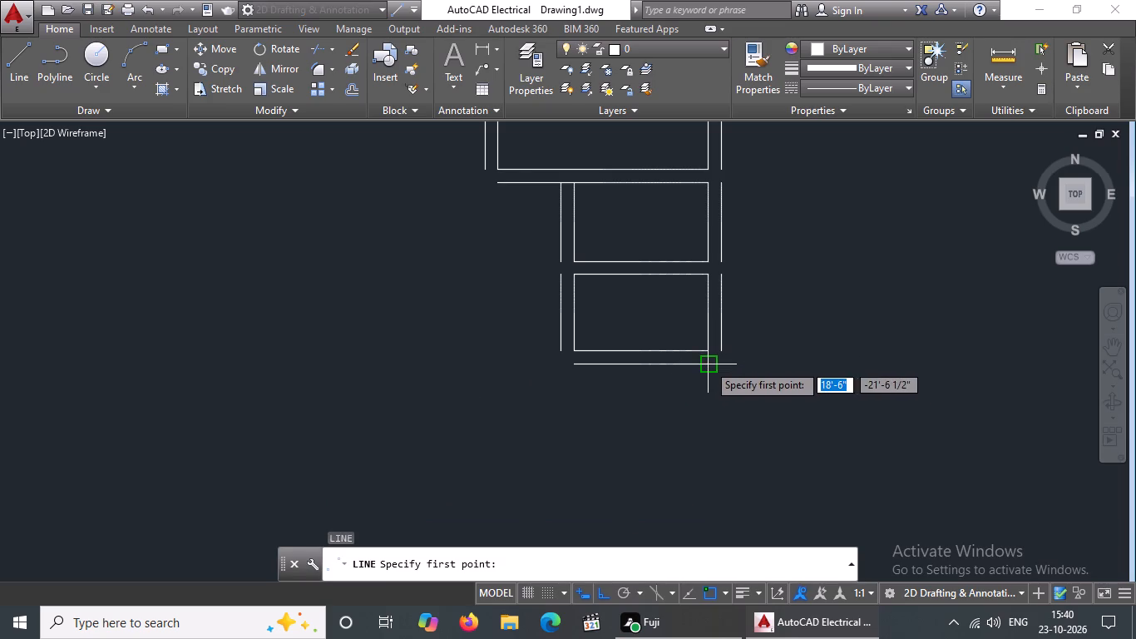
pyautogui.moveTo(708, 364); pyautogui.dragTo(709, 388)
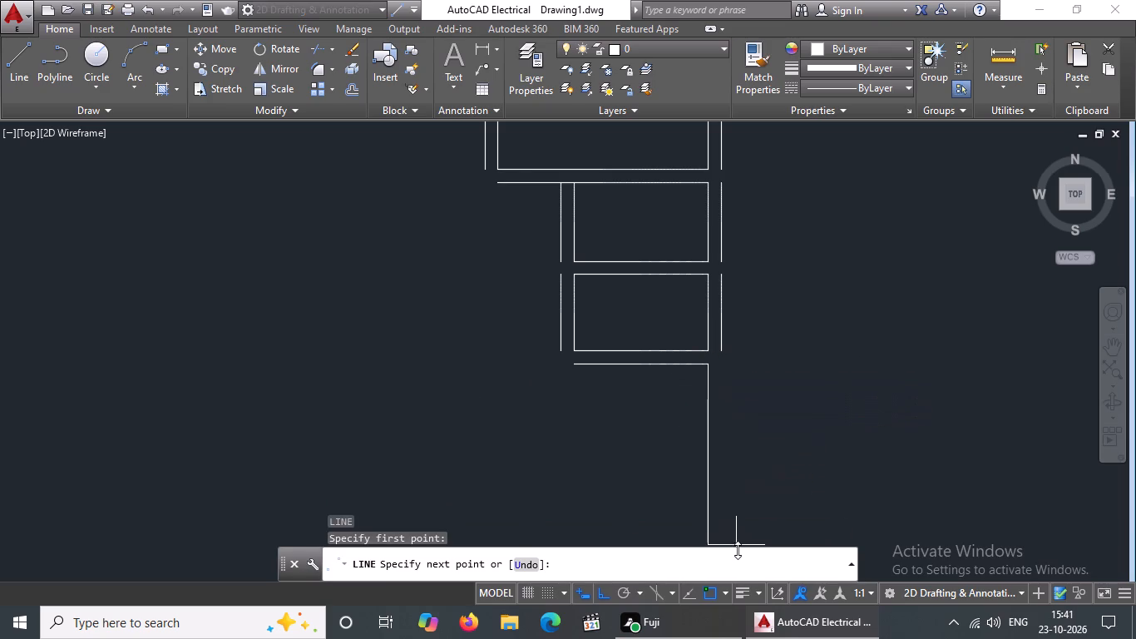
pyautogui.write("12'")
pyautogui.press('Return')
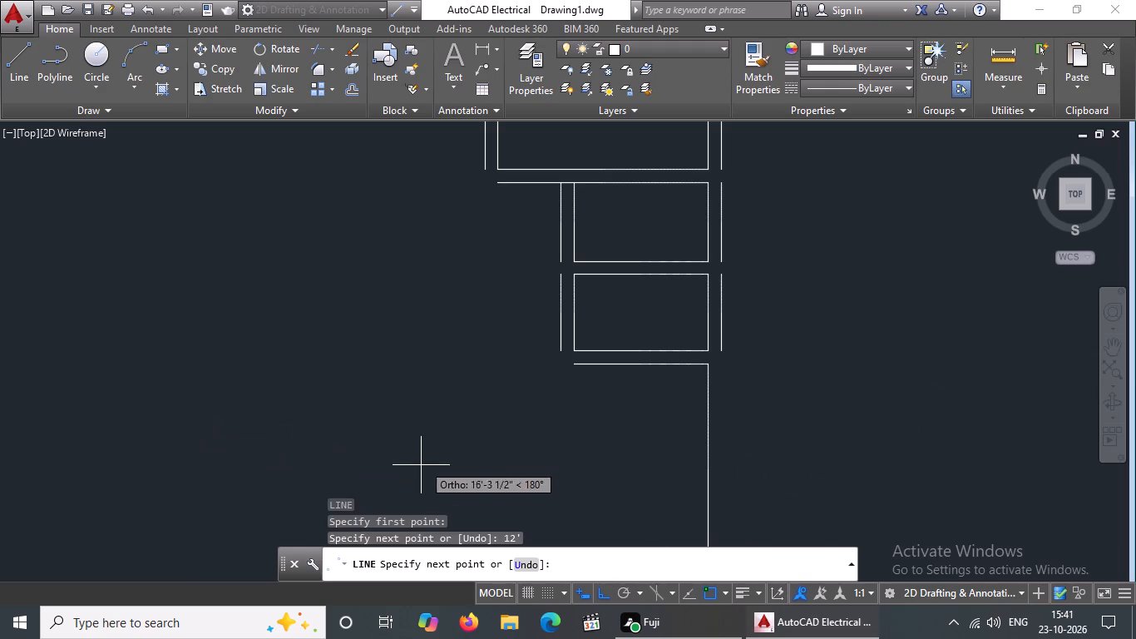
pyautogui.write("12'")
pyautogui.press('Return')
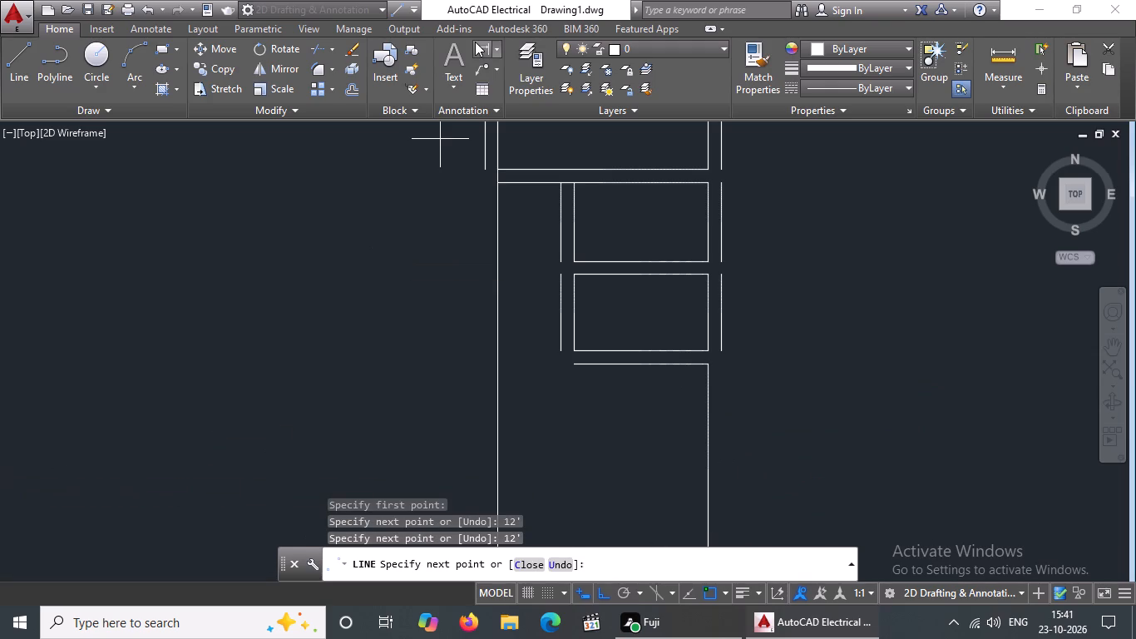
pyautogui.write("12'")
pyautogui.press('Return')
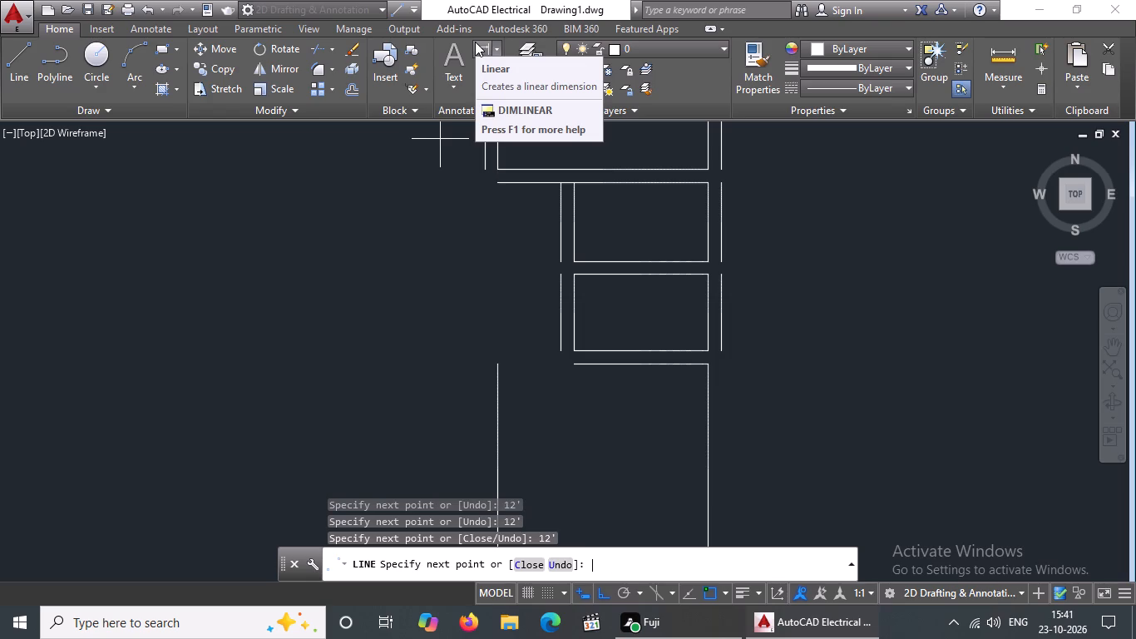
pyautogui.press('Return')
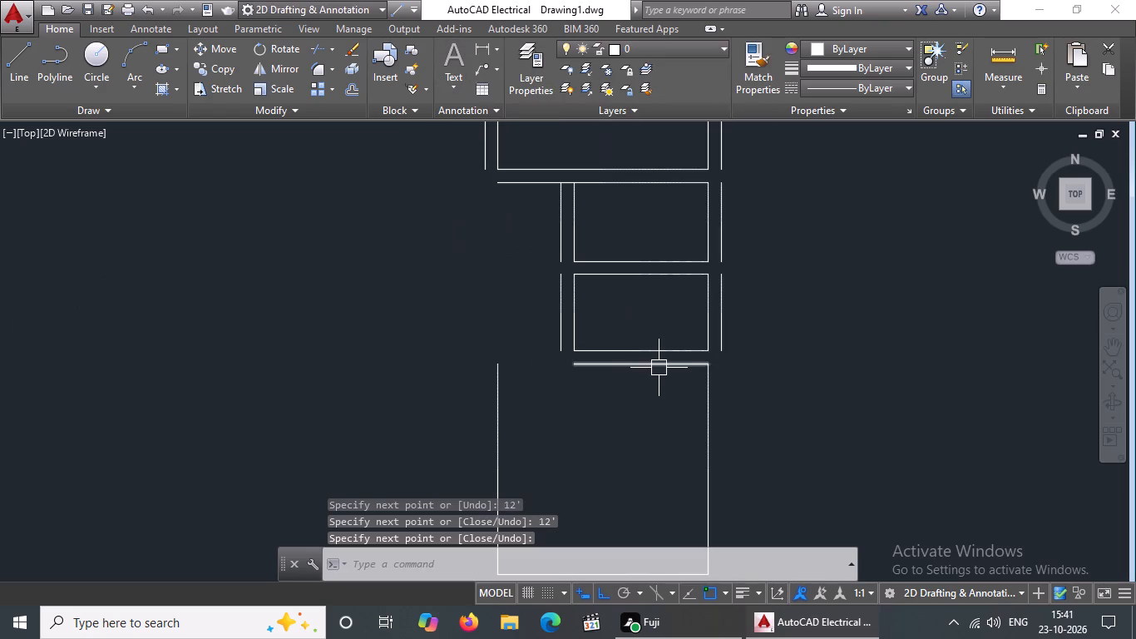
# Replace the short outer wall line below the 7'8" by 4'4" room with a line closing the top of the 12' by 12' room.
pyautogui.click(659, 366)
pyautogui.press('Delete')
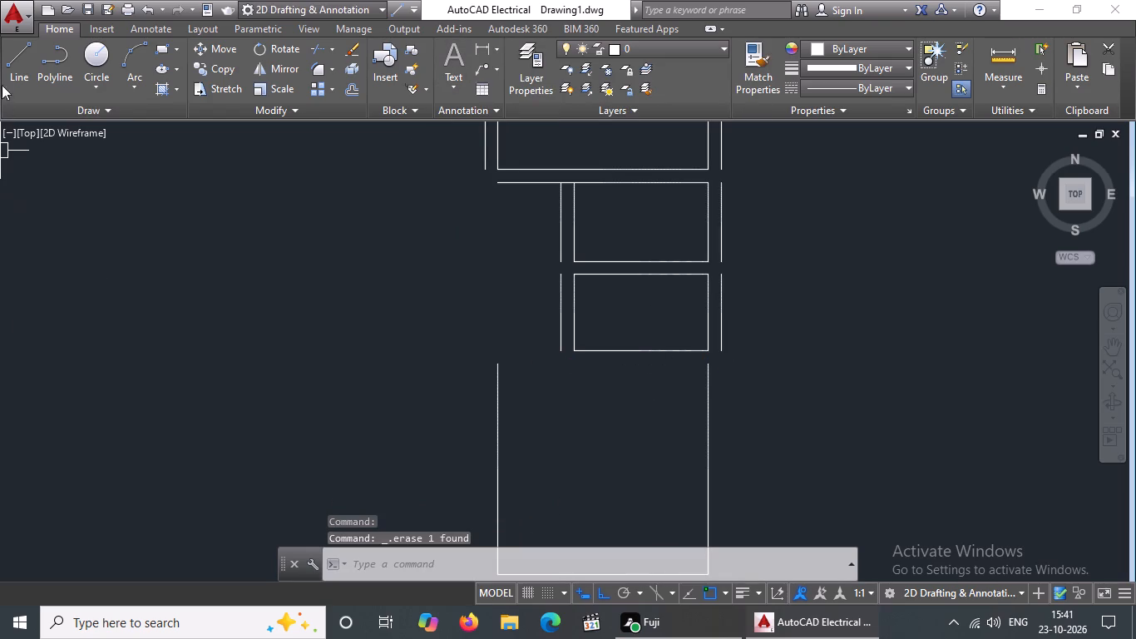
pyautogui.click(32, 63)
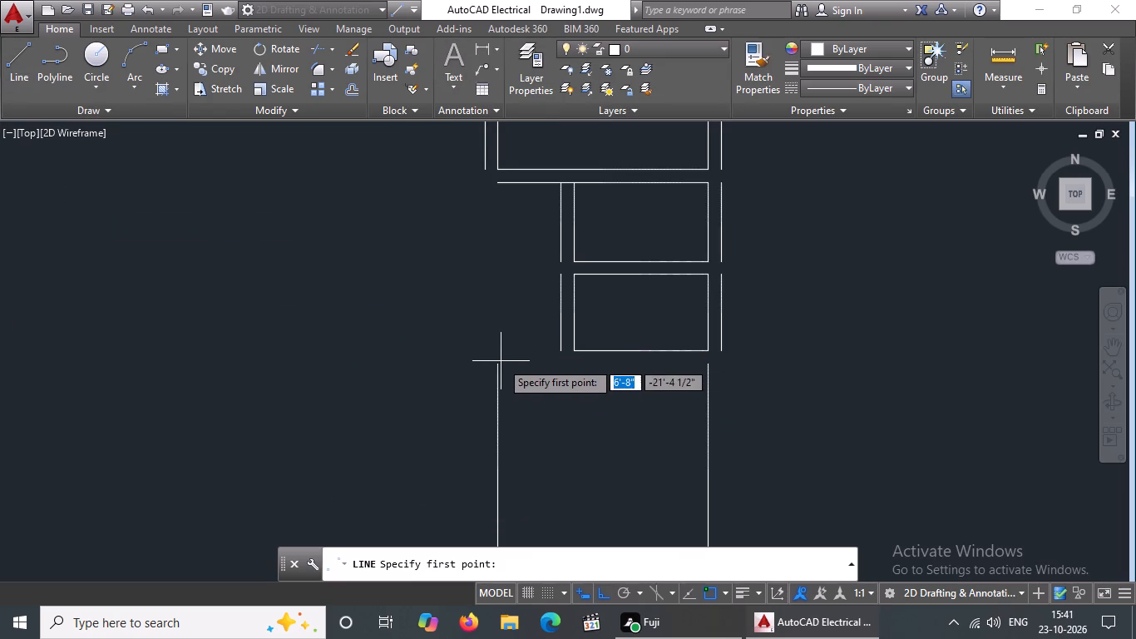
pyautogui.moveTo(496, 365); pyautogui.dragTo(536, 364)
pyautogui.moveTo(716, 365); pyautogui.dragTo(763, 370)
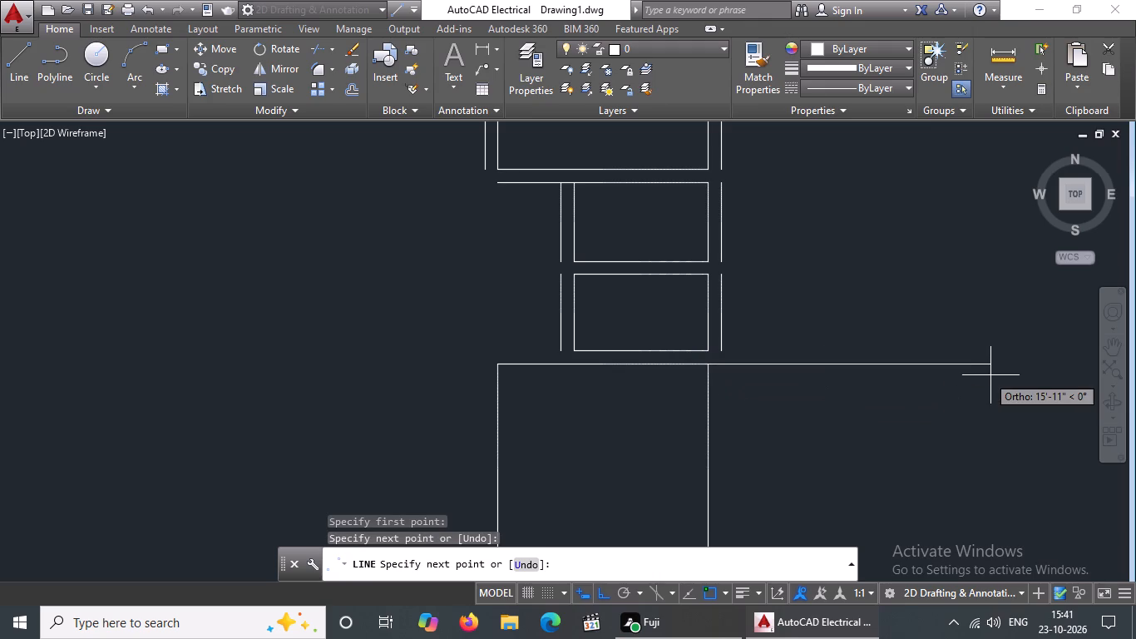
pyautogui.press('Escape')
# Offset all four sides of the 12' by 12' room outward by 9" for the wall thickness.
pyautogui.press('o')
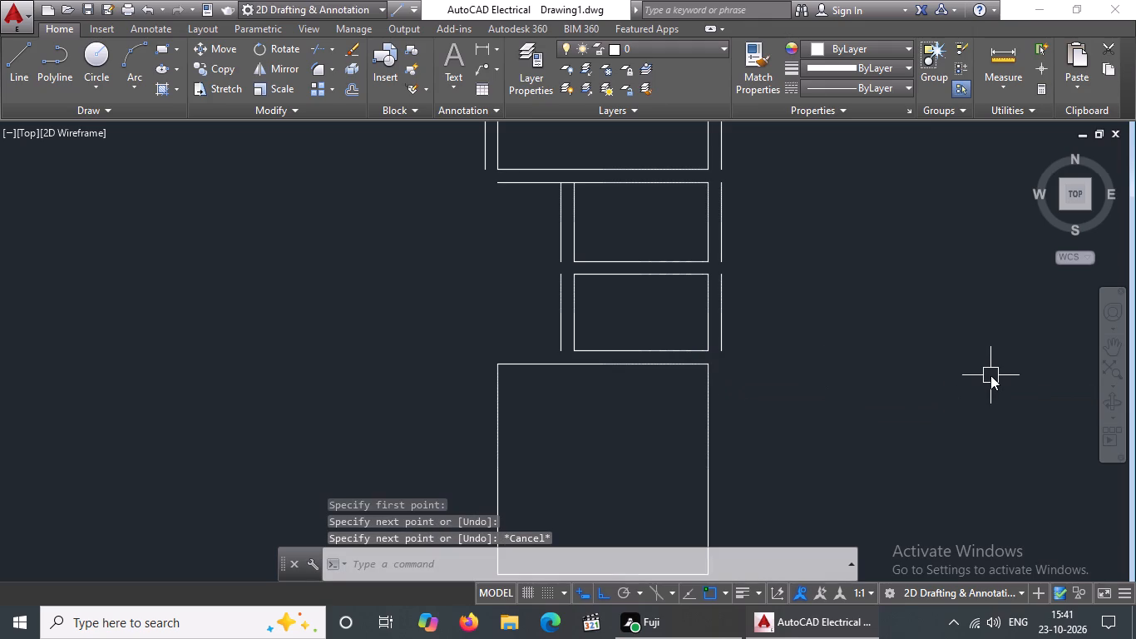
pyautogui.press('Return')
pyautogui.write('9"')
pyautogui.press('Return')
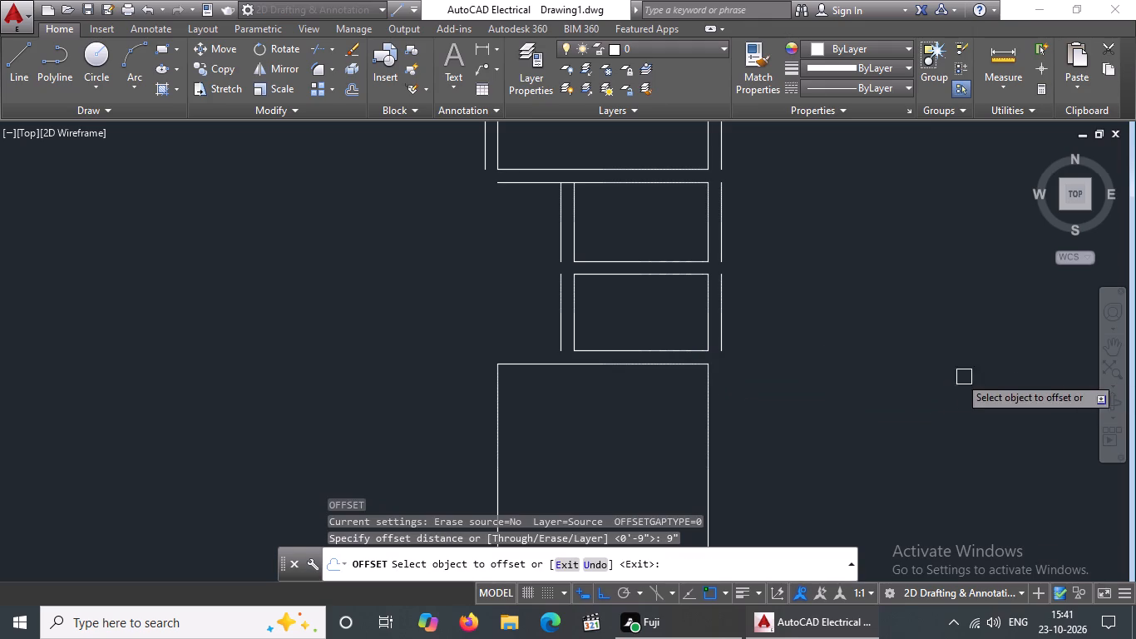
pyautogui.moveTo(704, 429); pyautogui.dragTo(715, 427)
pyautogui.moveTo(783, 424); pyautogui.dragTo(757, 427)
pyautogui.moveTo(492, 422); pyautogui.dragTo(485, 422)
pyautogui.moveTo(427, 432); pyautogui.dragTo(444, 417)
pyautogui.click(526, 362)
pyautogui.click(527, 348)
pyautogui.scroll(-7, 581, 315)
pyautogui.moveTo(651, 399); pyautogui.dragTo(638, 247, button='middle')
pyautogui.moveTo(597, 462); pyautogui.dragTo(600, 474)
pyautogui.click(604, 486)
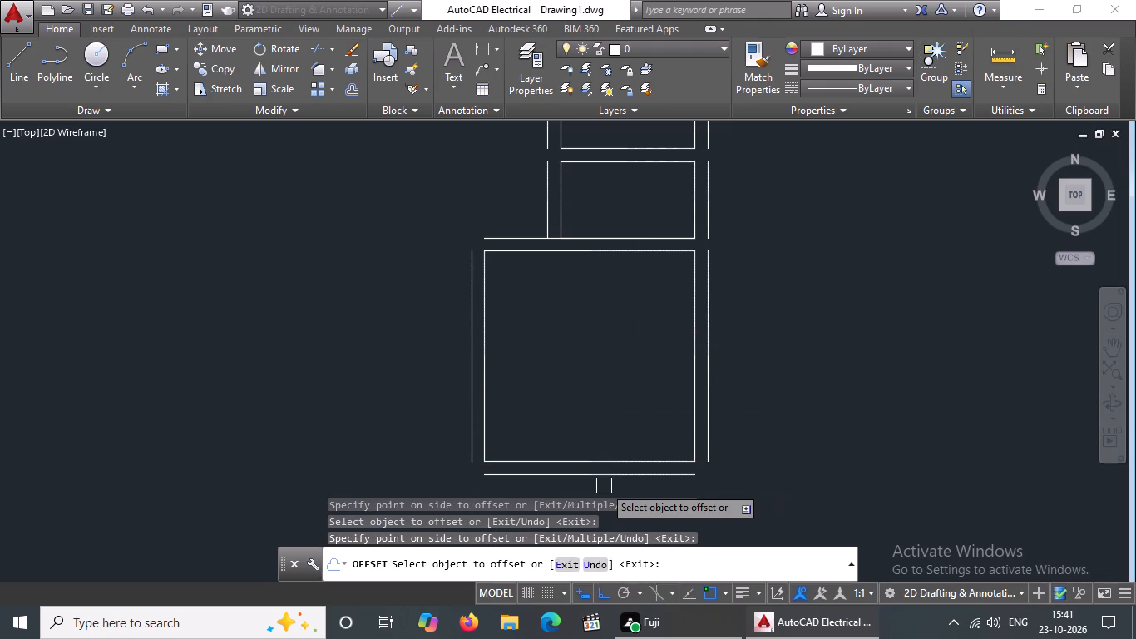
pyautogui.scroll(-8, 609, 488)
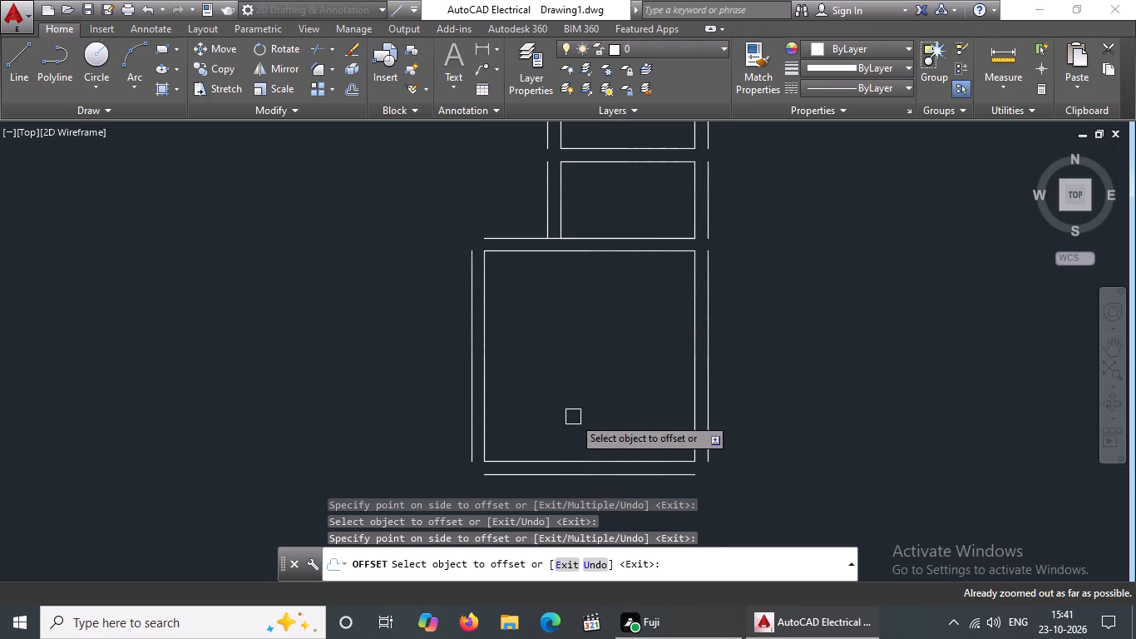
pyautogui.moveTo(541, 334); pyautogui.dragTo(591, 524, button='middle')
pyautogui.moveTo(480, 287); pyautogui.dragTo(521, 483, button='middle')
pyautogui.scroll(-3, 550, 390)
pyautogui.moveTo(553, 399); pyautogui.dragTo(551, 325, button='middle')
pyautogui.moveTo(600, 399); pyautogui.dragTo(591, 355, button='middle')
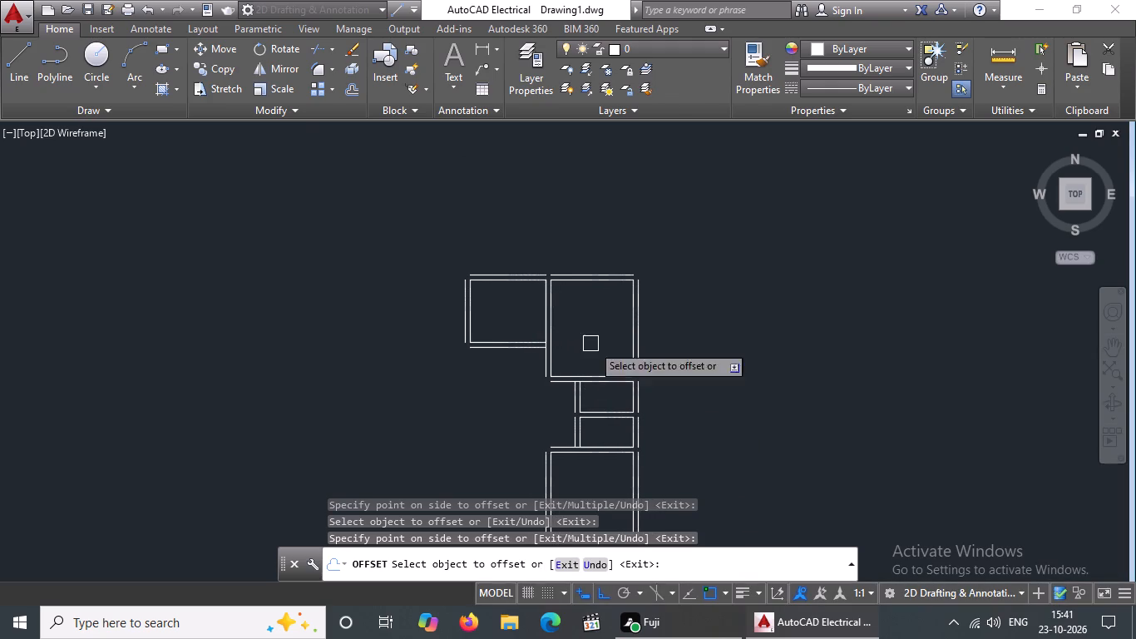
pyautogui.press('Escape')
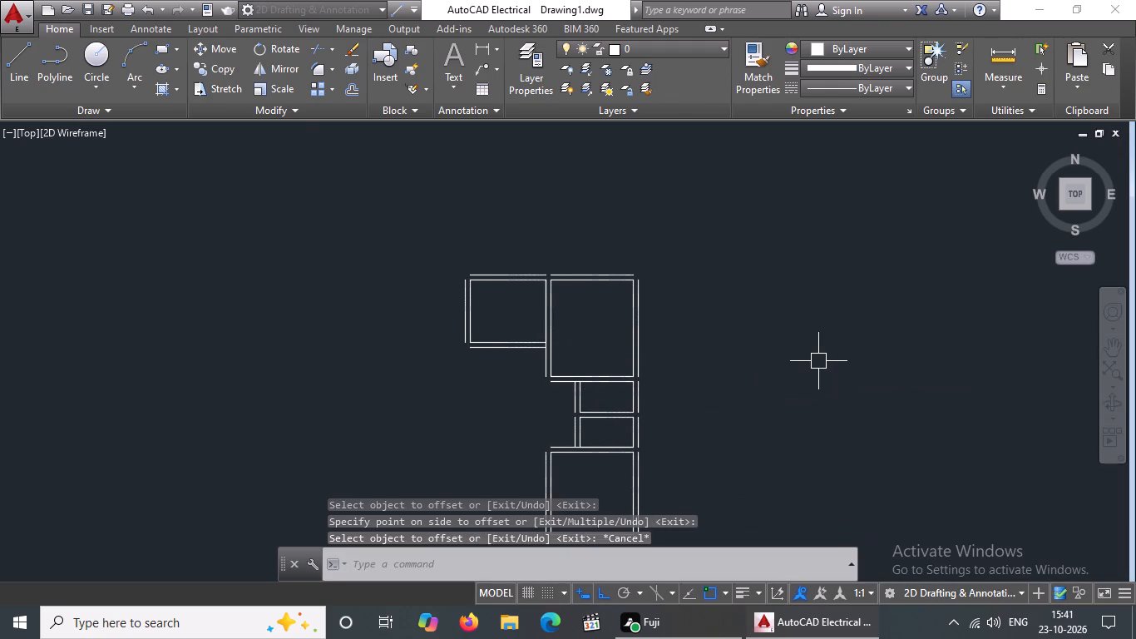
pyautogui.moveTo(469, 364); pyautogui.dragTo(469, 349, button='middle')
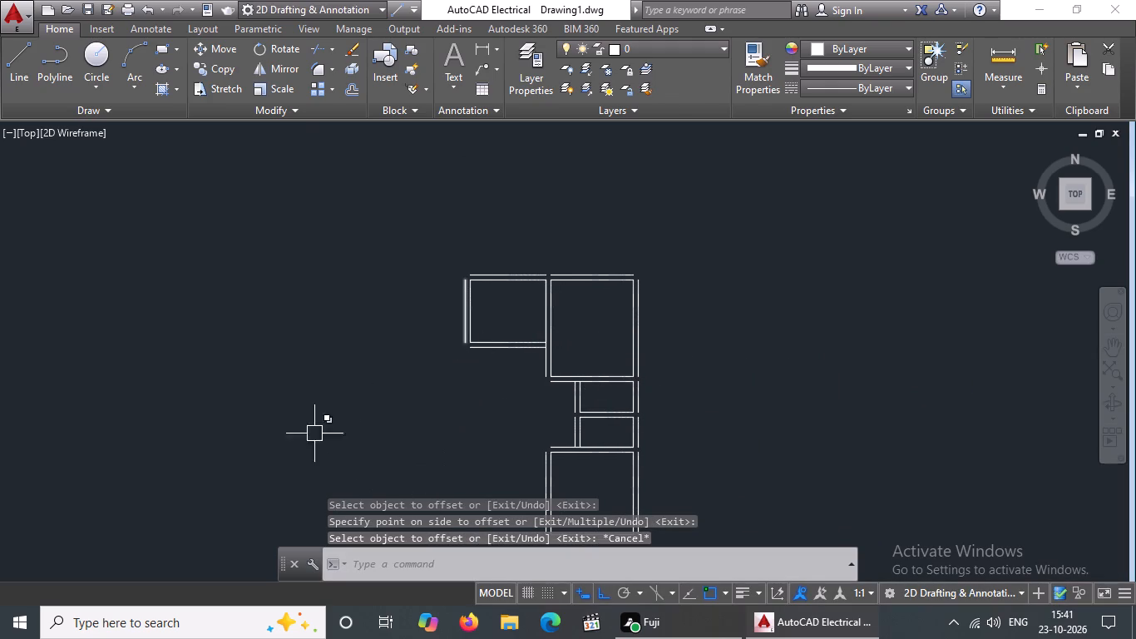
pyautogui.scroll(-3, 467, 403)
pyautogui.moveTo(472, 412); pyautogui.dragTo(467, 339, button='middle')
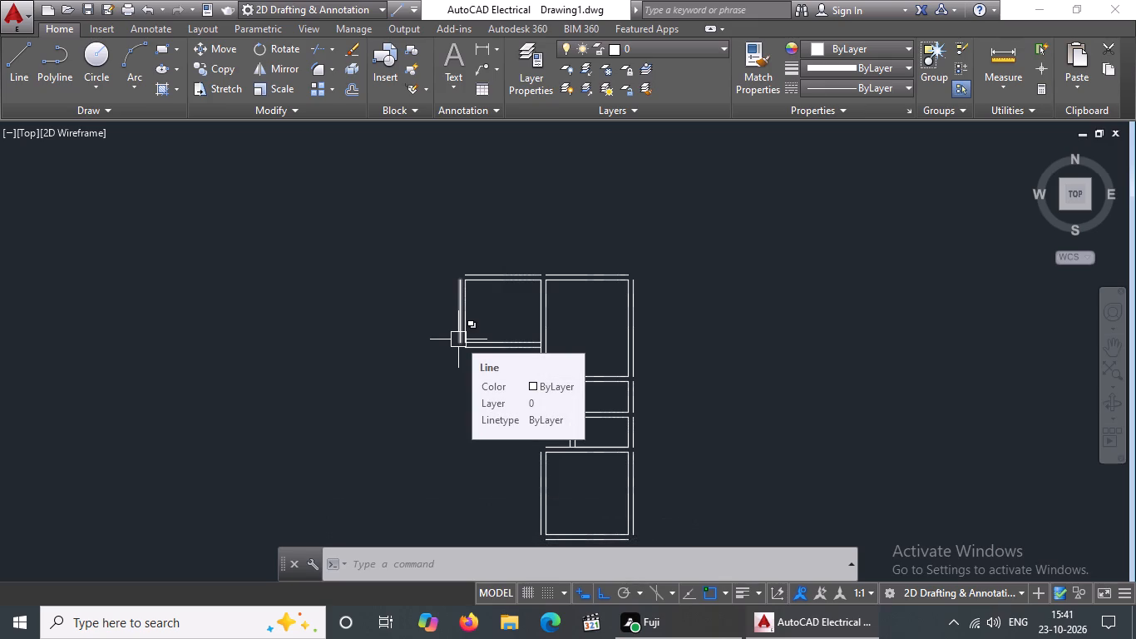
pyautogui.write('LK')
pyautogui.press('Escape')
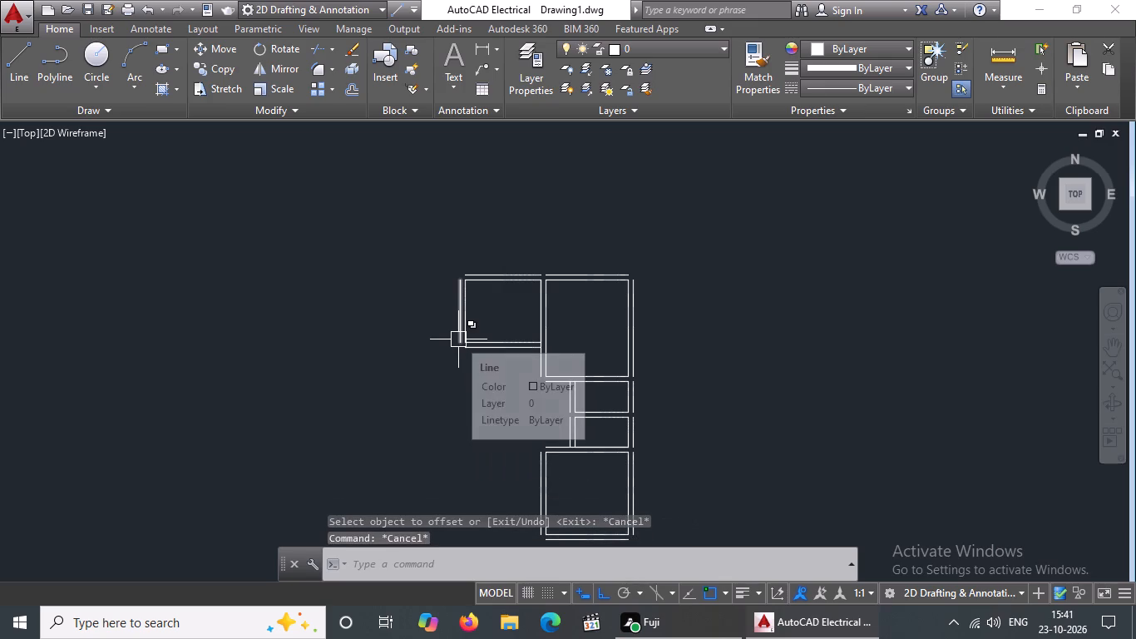
# Draw two room lines from the left end of the top-left room's lower outer wall line: 14'4" down and 11' right.
pyautogui.press('l')
pyautogui.press('Return')
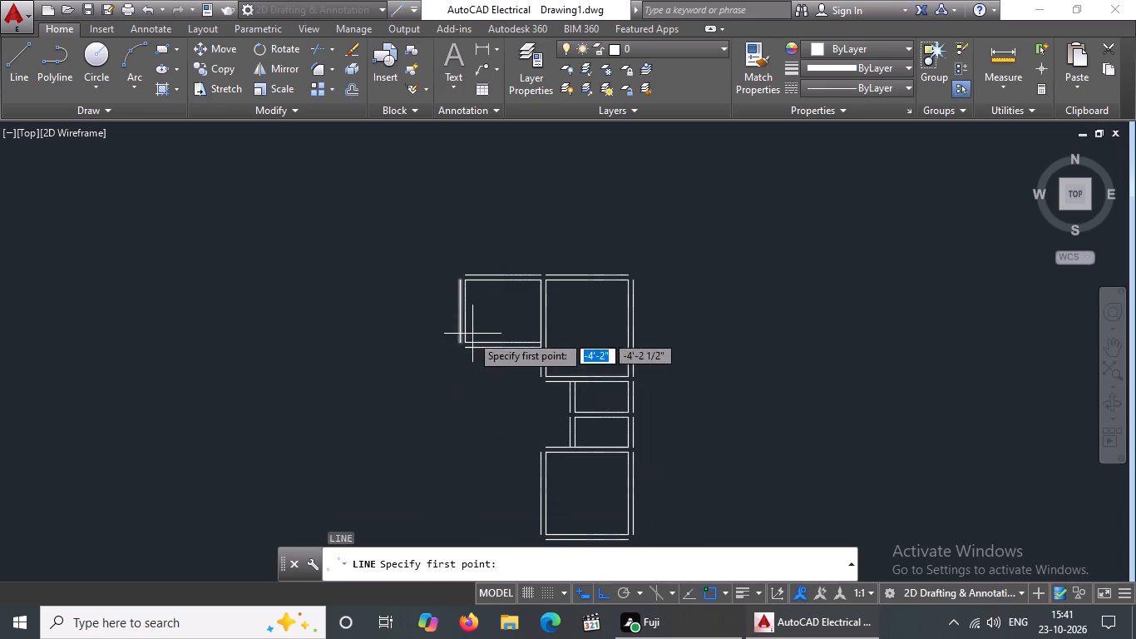
pyautogui.scroll(4, 477, 372)
pyautogui.moveTo(375, 226); pyautogui.dragTo(376, 237)
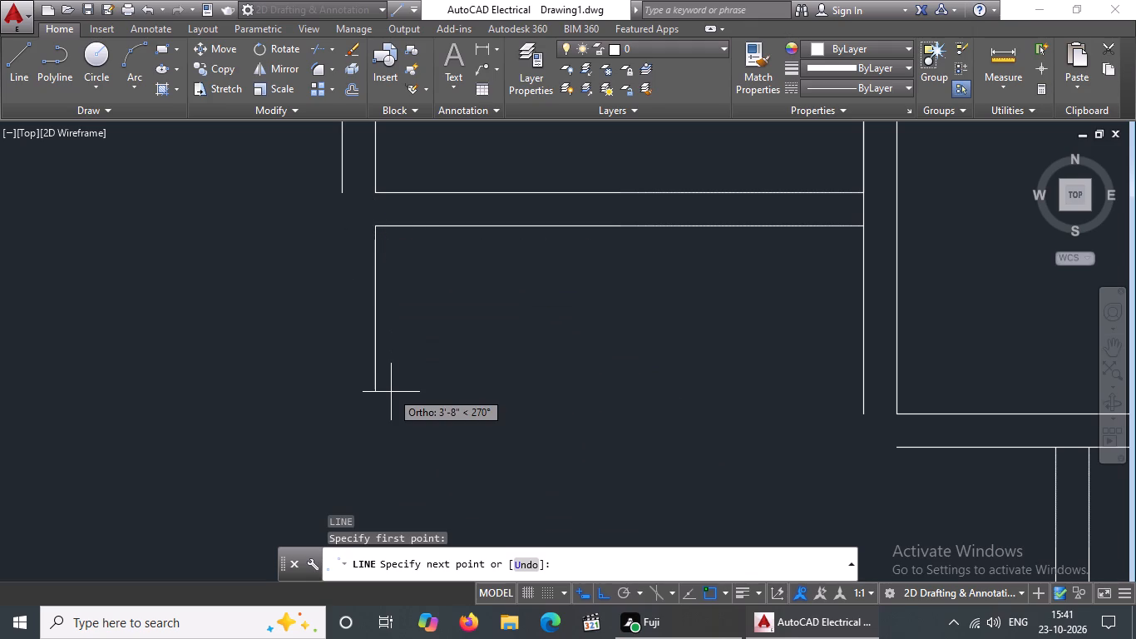
pyautogui.write("14'43")
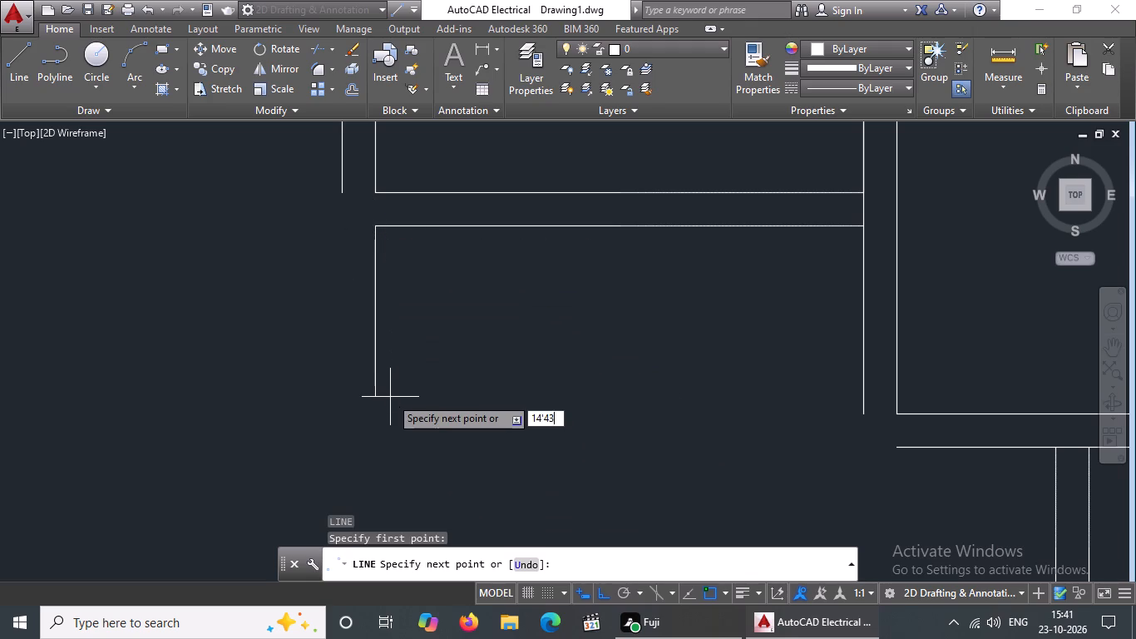
pyautogui.press('BackSpace')
pyautogui.hotkey('shift', '"')
pyautogui.press('Return')
pyautogui.scroll(-4, 556, 370)
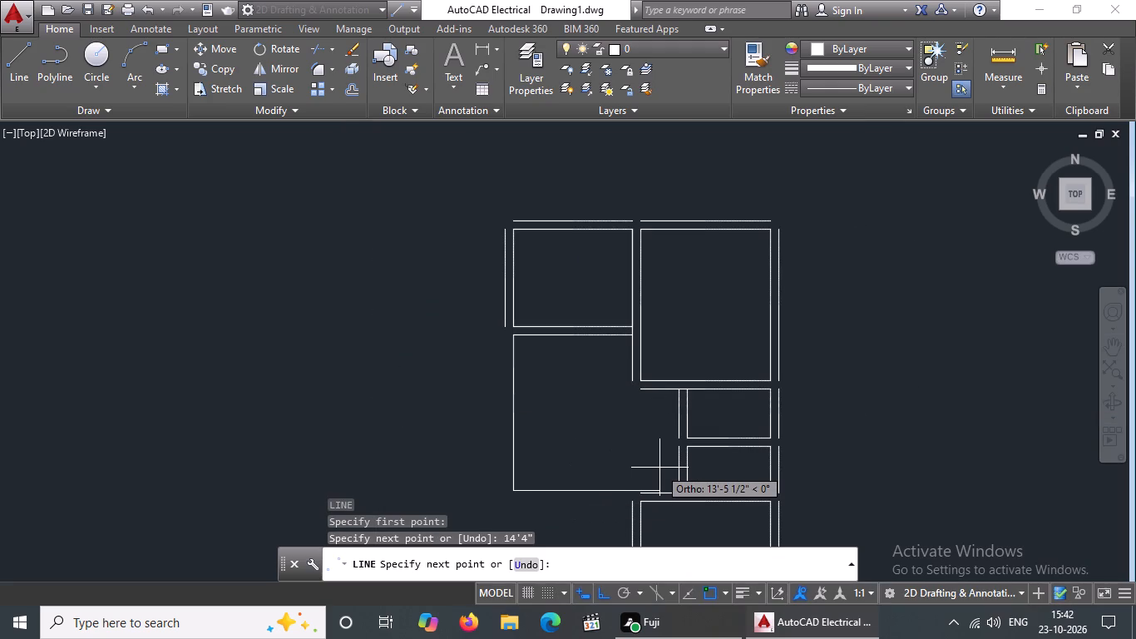
pyautogui.write("11'")
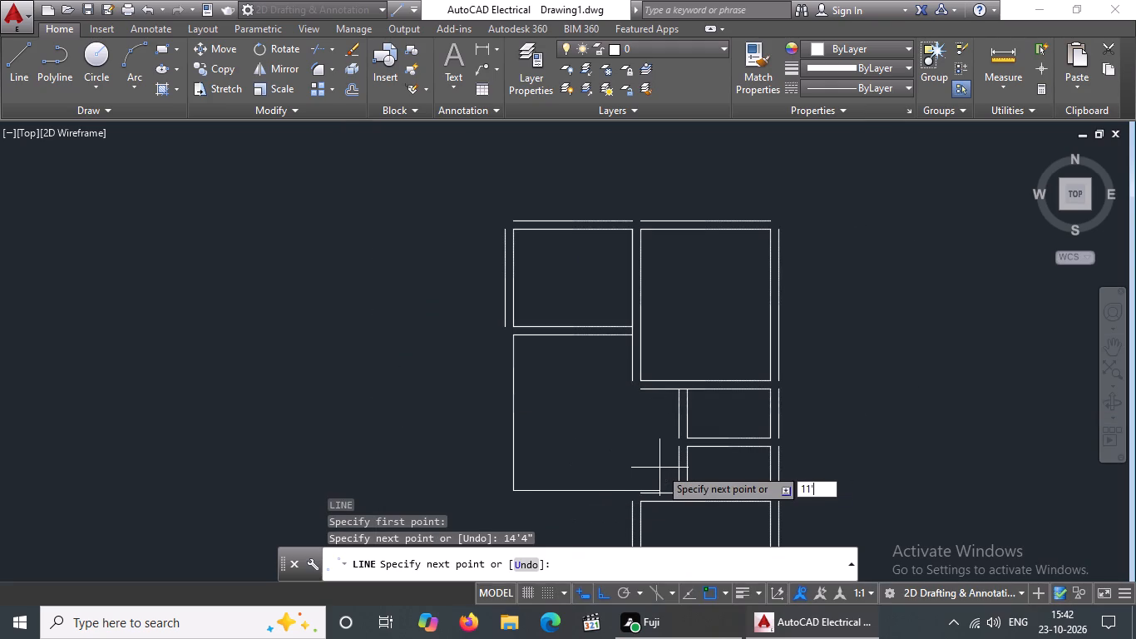
pyautogui.press('Return')
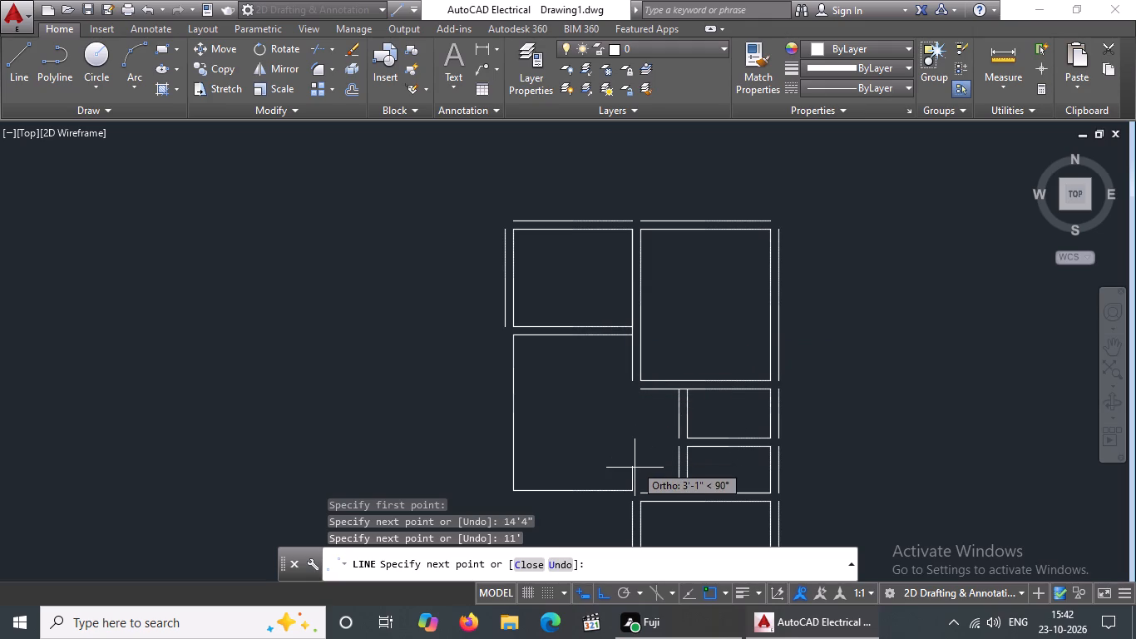
pyautogui.press('Return')
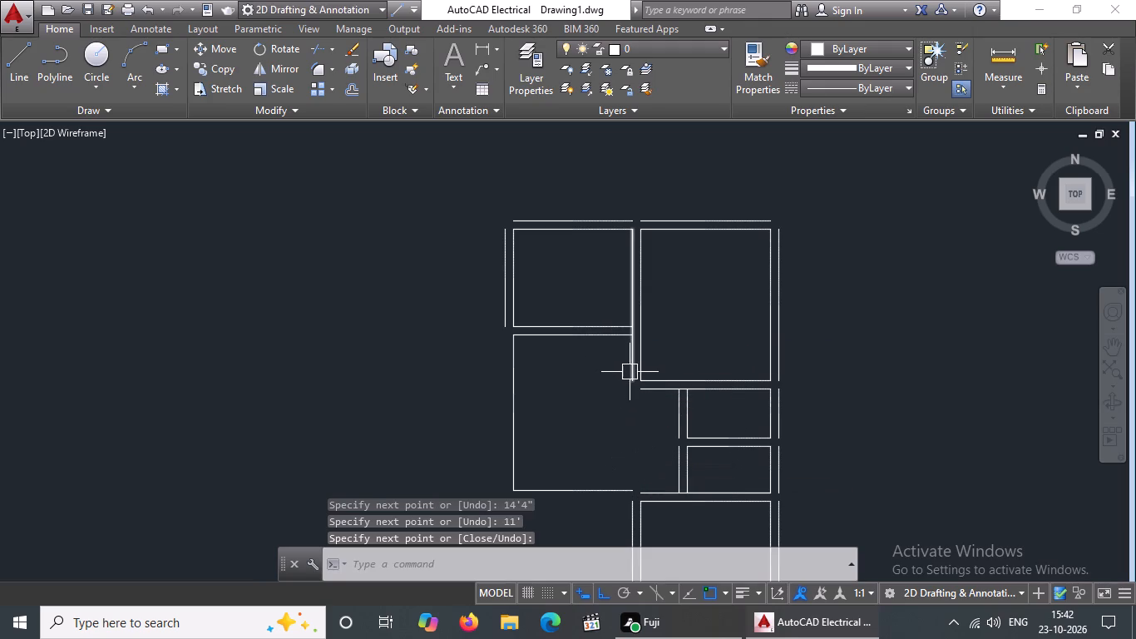
# Trim the part of the shared vertical wall line that projects below the top-left room's lower outer wall line.
pyautogui.scroll(3, 630, 372)
pyautogui.press('Escape')
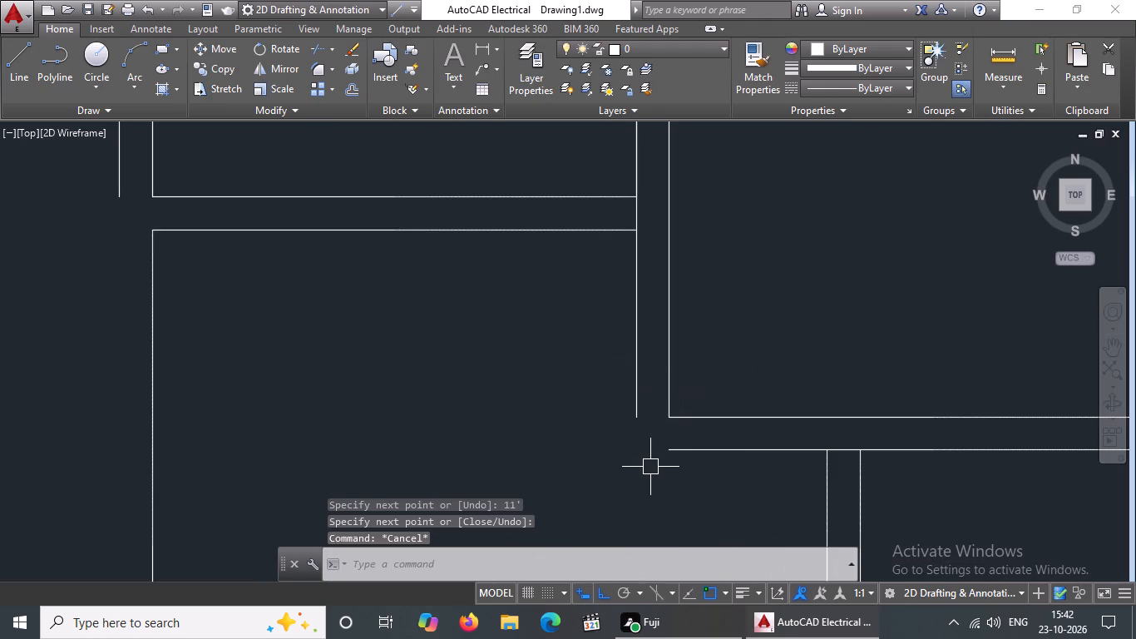
pyautogui.write('TR')
pyautogui.press('Return')
pyautogui.press('Return')
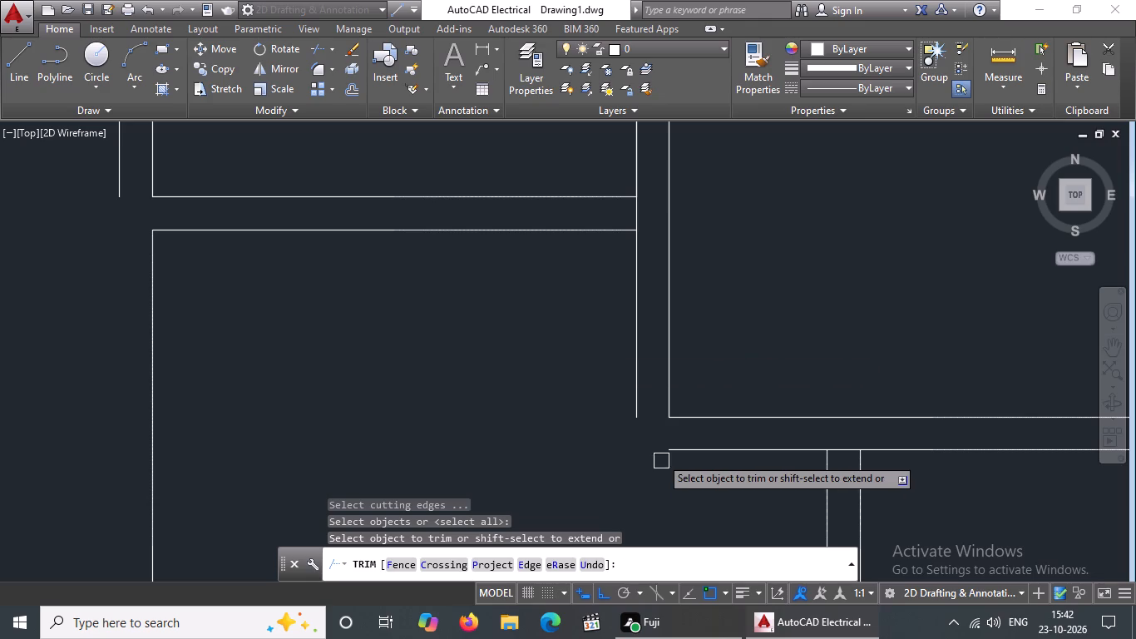
pyautogui.click(636, 262)
pyautogui.scroll(-3, 625, 310)
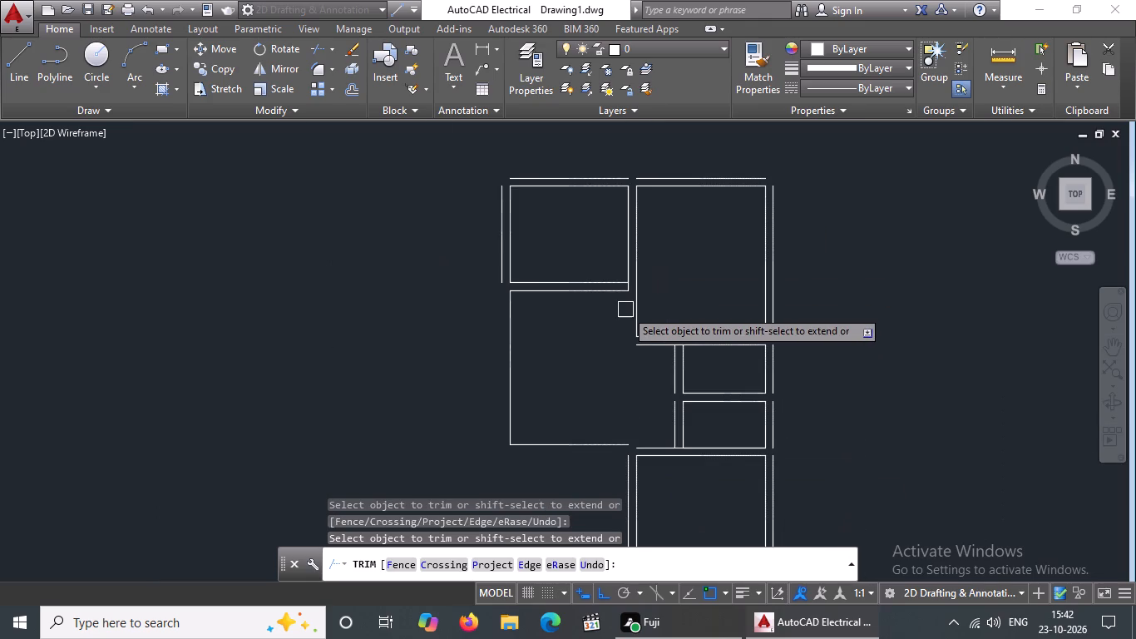
pyautogui.press('Escape')
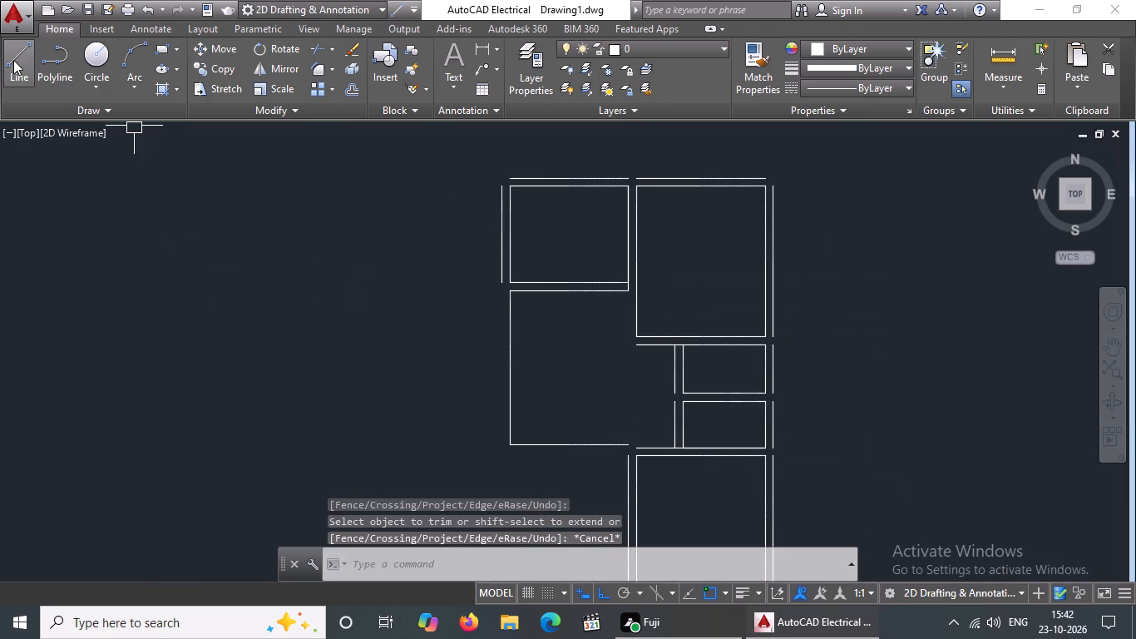
# Draw a vertical line closing the right side of the 11' by 14'4" room, down to the end of its bottom line.
pyautogui.moveTo(14, 59); pyautogui.dragTo(37, 65)
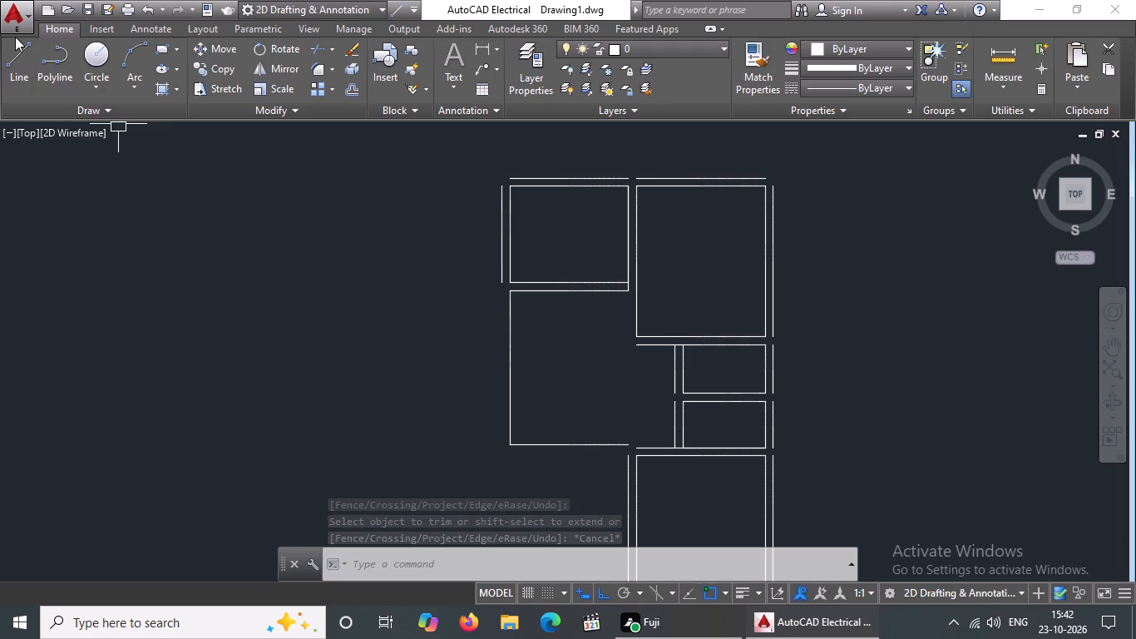
pyautogui.click(17, 50)
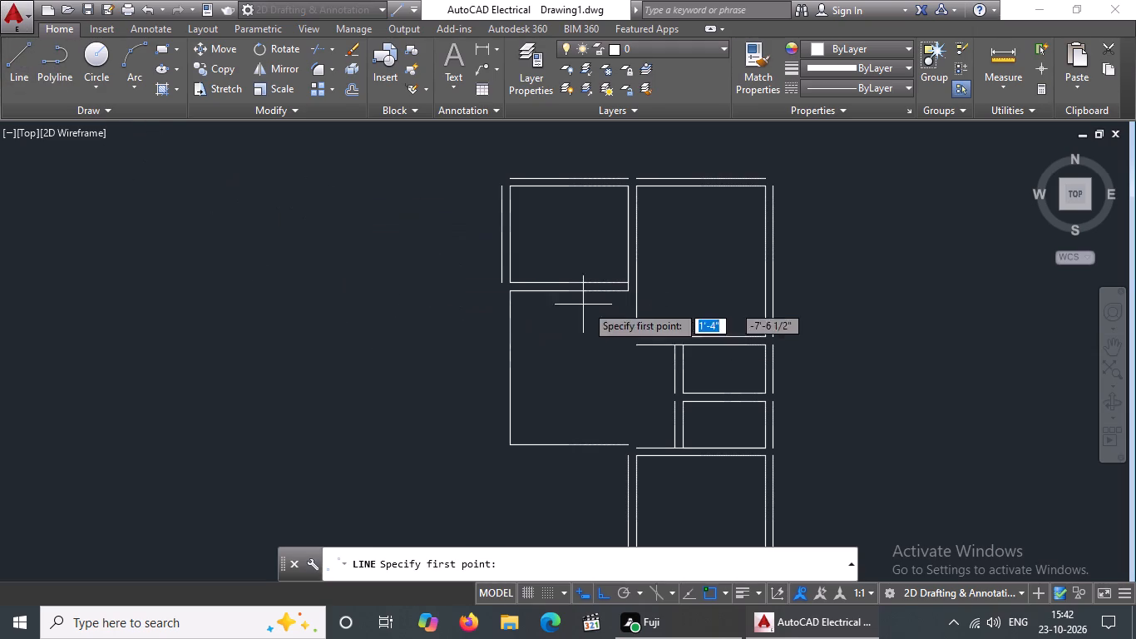
pyautogui.click(625, 292)
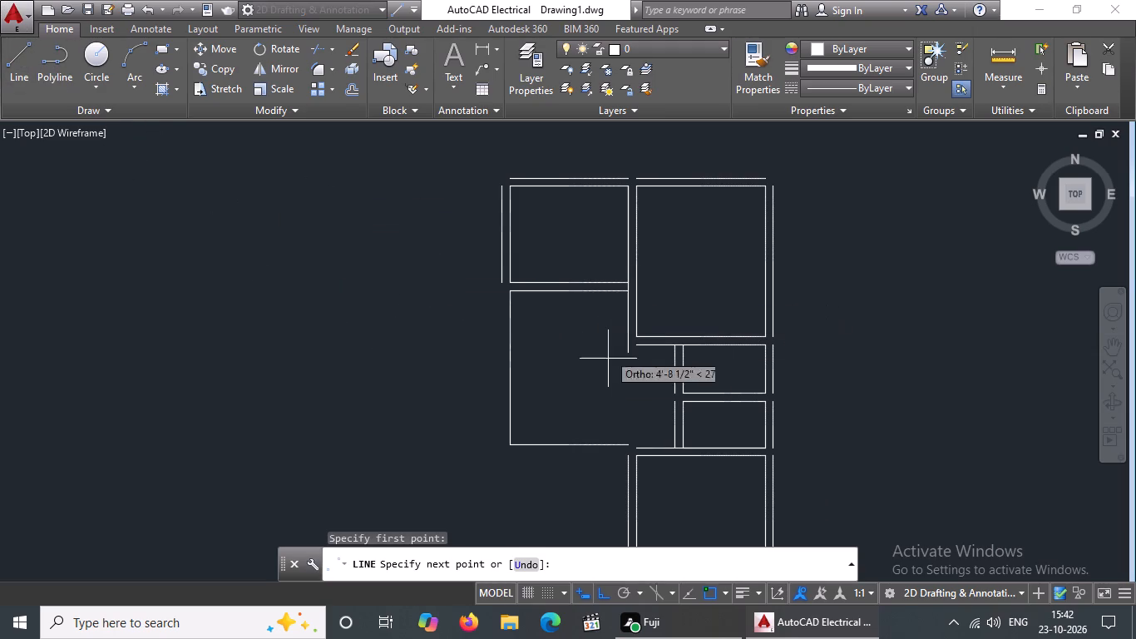
pyautogui.scroll(2, 629, 448)
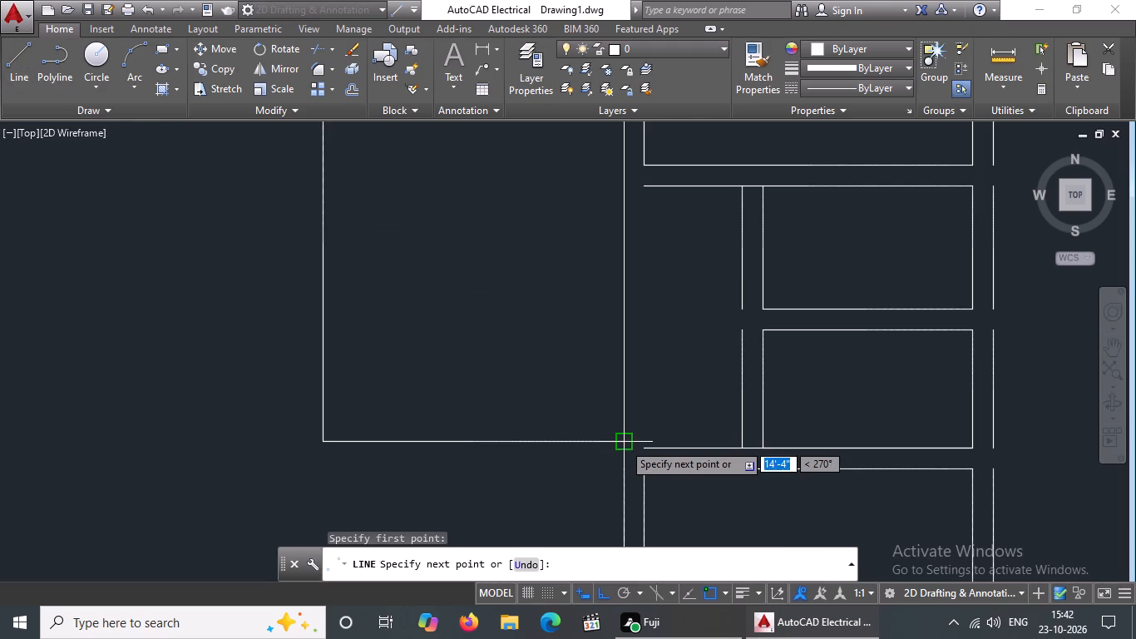
pyautogui.click(623, 443)
pyautogui.press('Escape')
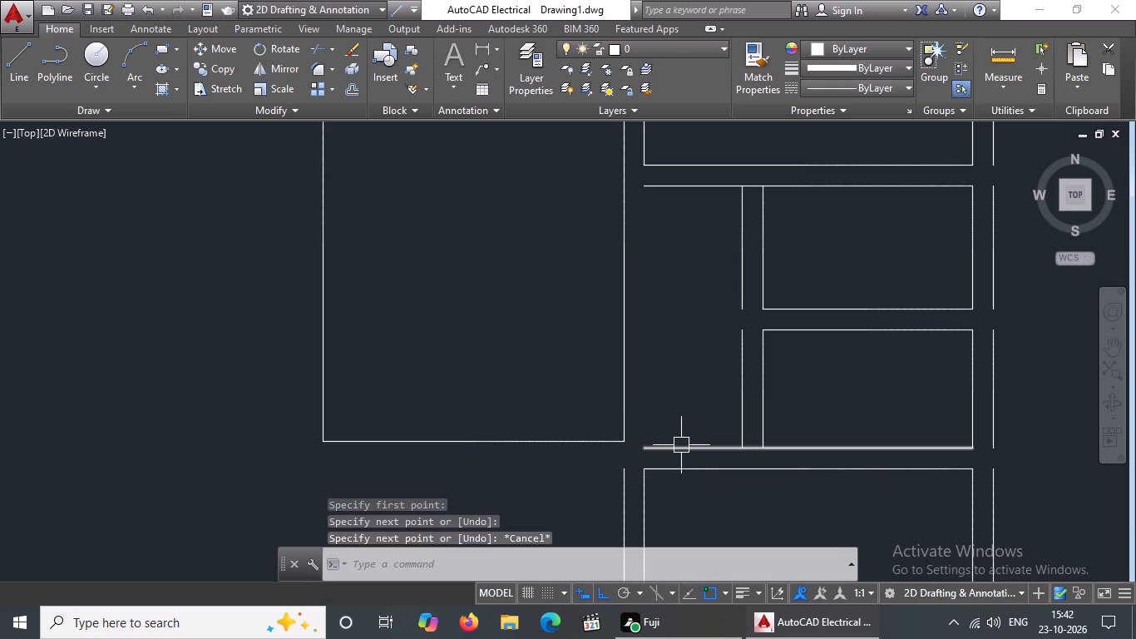
# Extend the bottom line of the 7'8" by 4'4" room leftward to the left edge of the 11' wide room.
pyautogui.scroll(-2, 681, 445)
pyautogui.moveTo(649, 444); pyautogui.dragTo(615, 419, button='middle')
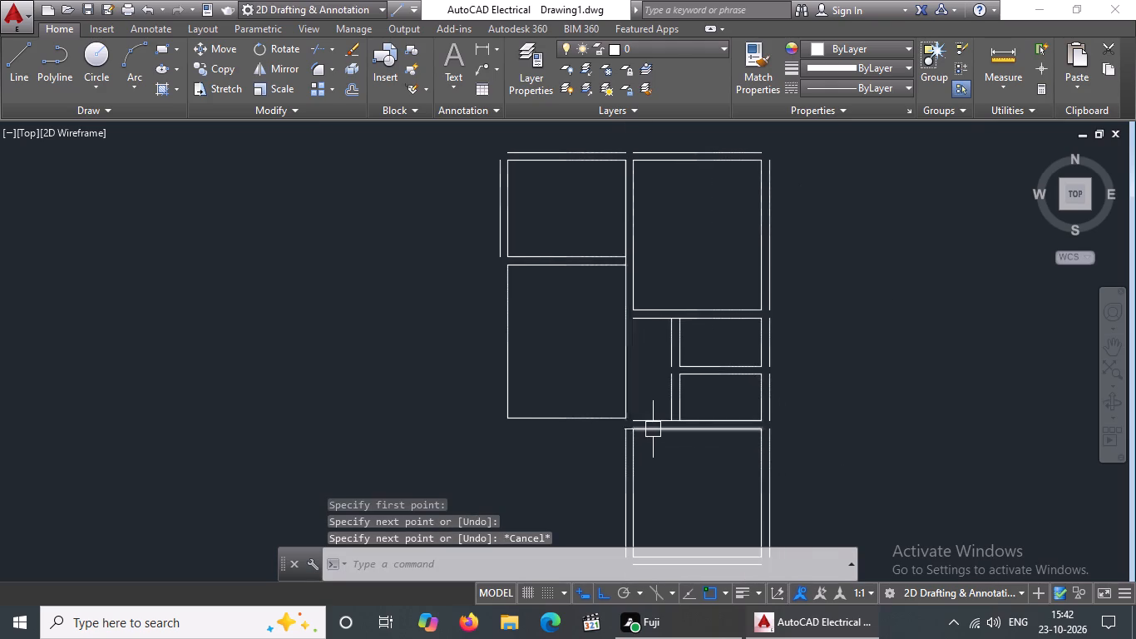
pyautogui.scroll(1, 653, 429)
pyautogui.press('Escape')
pyautogui.write('EX')
pyautogui.press('Return')
pyautogui.press('Return')
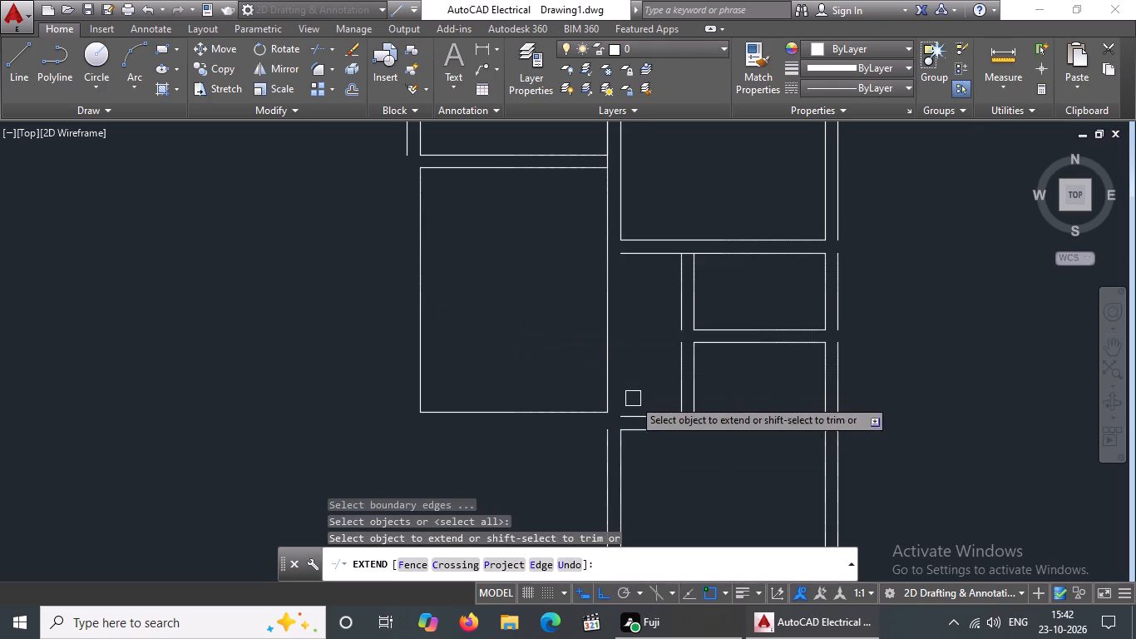
pyautogui.click(636, 419)
pyautogui.click(622, 417)
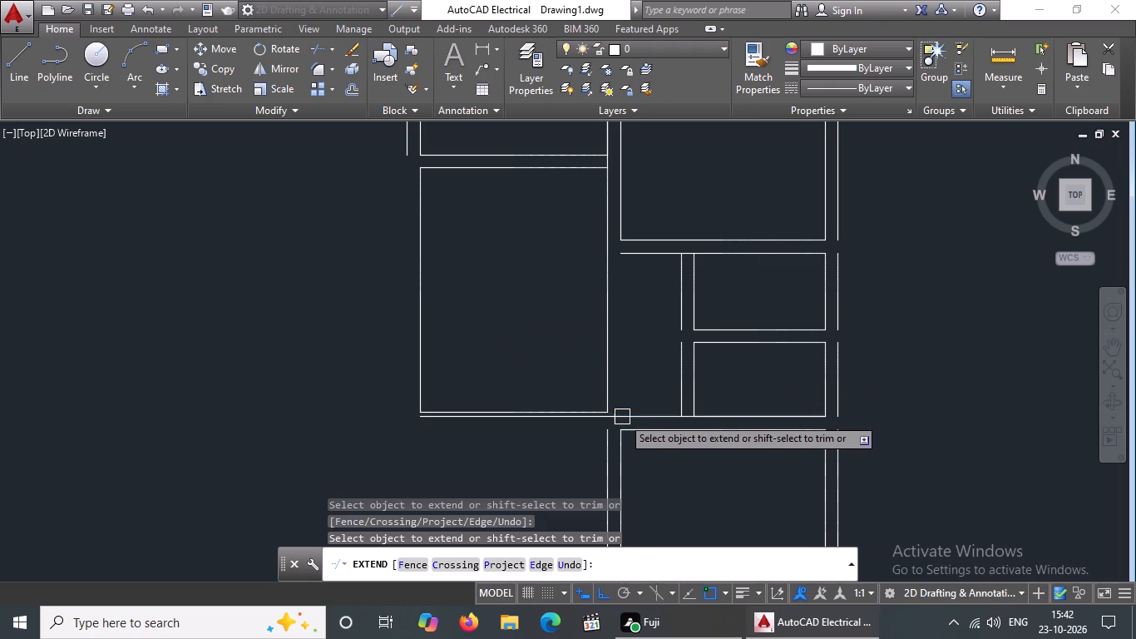
pyautogui.press('Escape')
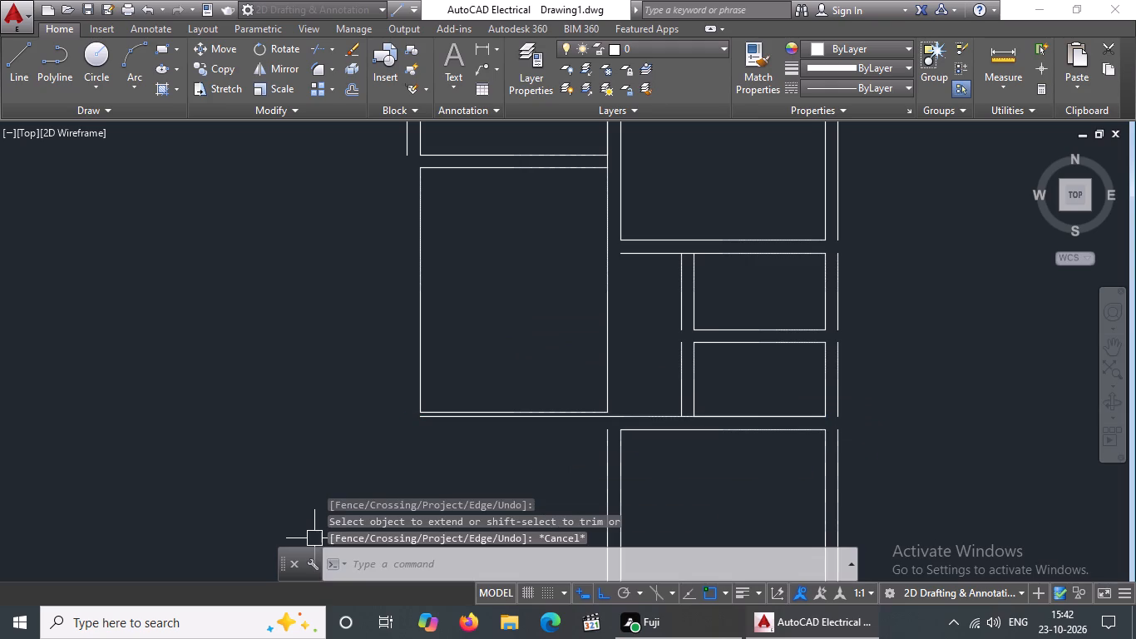
# Delete the original 11' bottom line just above the extended wall line.
pyautogui.scroll(3, 494, 429)
pyautogui.click(497, 364)
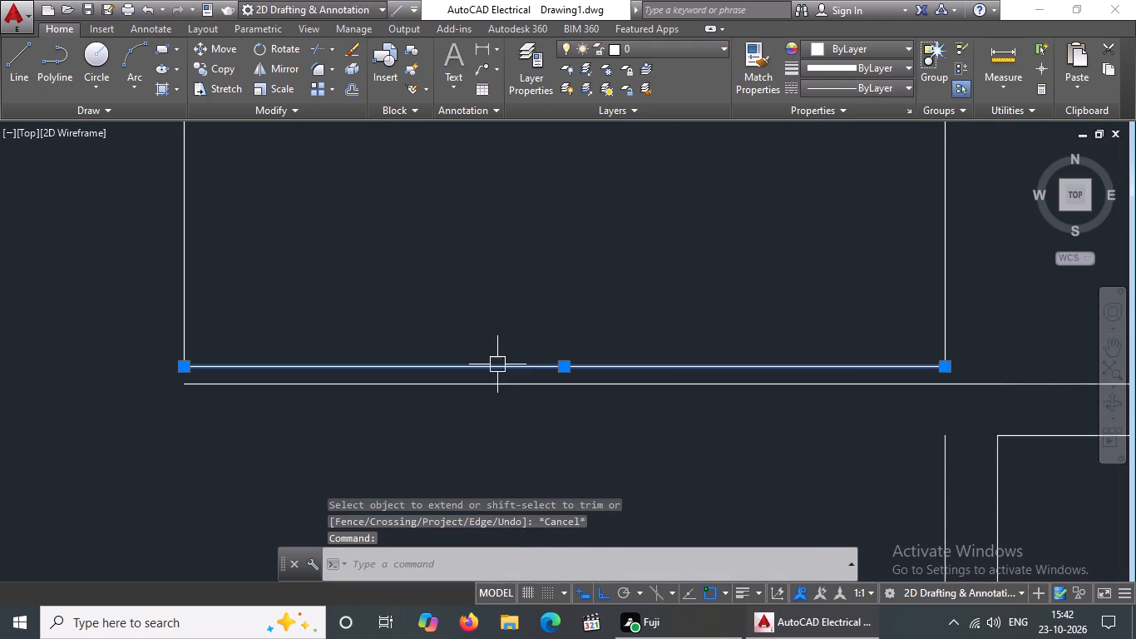
pyautogui.press('Delete')
# Extend the left and right sides of the 11' wide room down to the extended wall line.
pyautogui.write('EX')
pyautogui.press('Return')
pyautogui.press('Return')
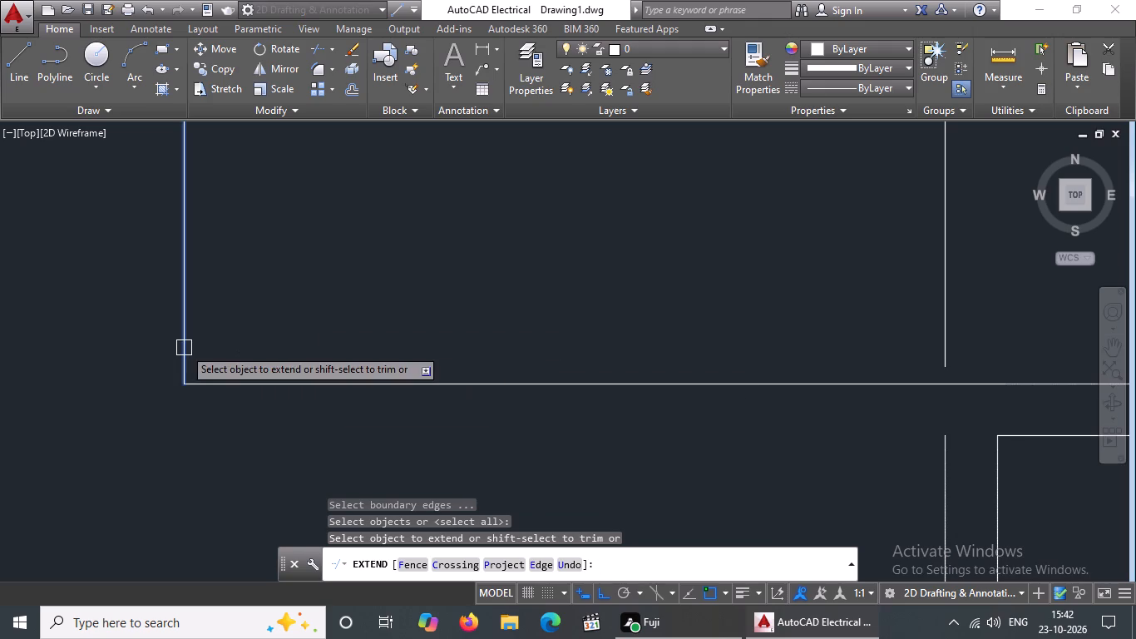
pyautogui.click(184, 348)
pyautogui.click(946, 362)
pyautogui.scroll(-9, 834, 377)
pyautogui.moveTo(832, 397); pyautogui.dragTo(843, 466, button='middle')
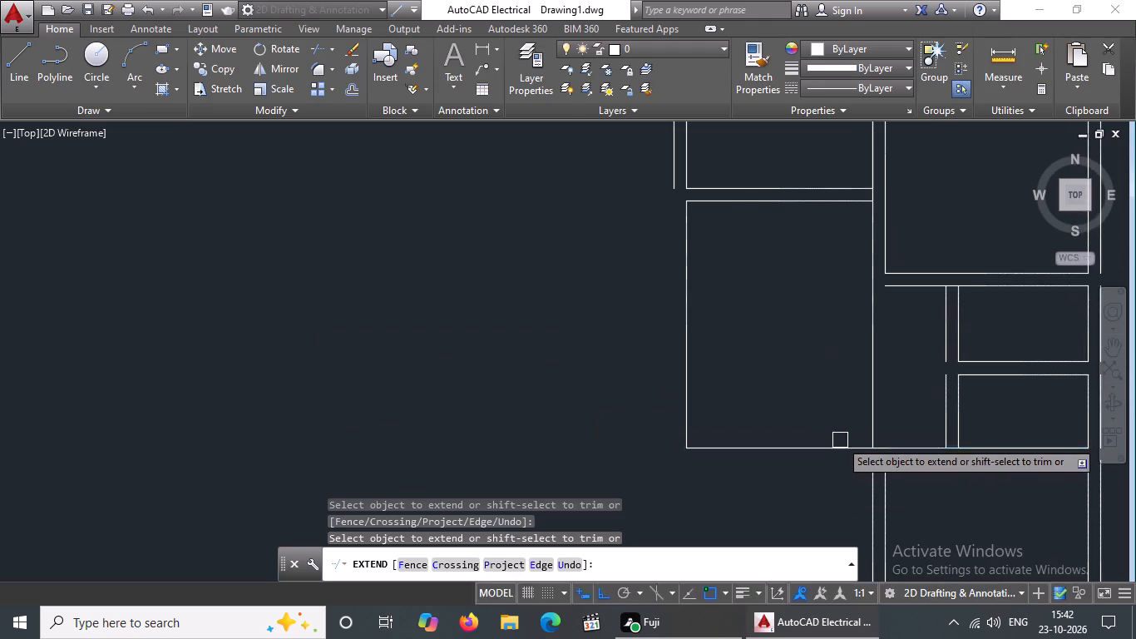
pyautogui.scroll(-3, 840, 439)
pyautogui.press('Escape')
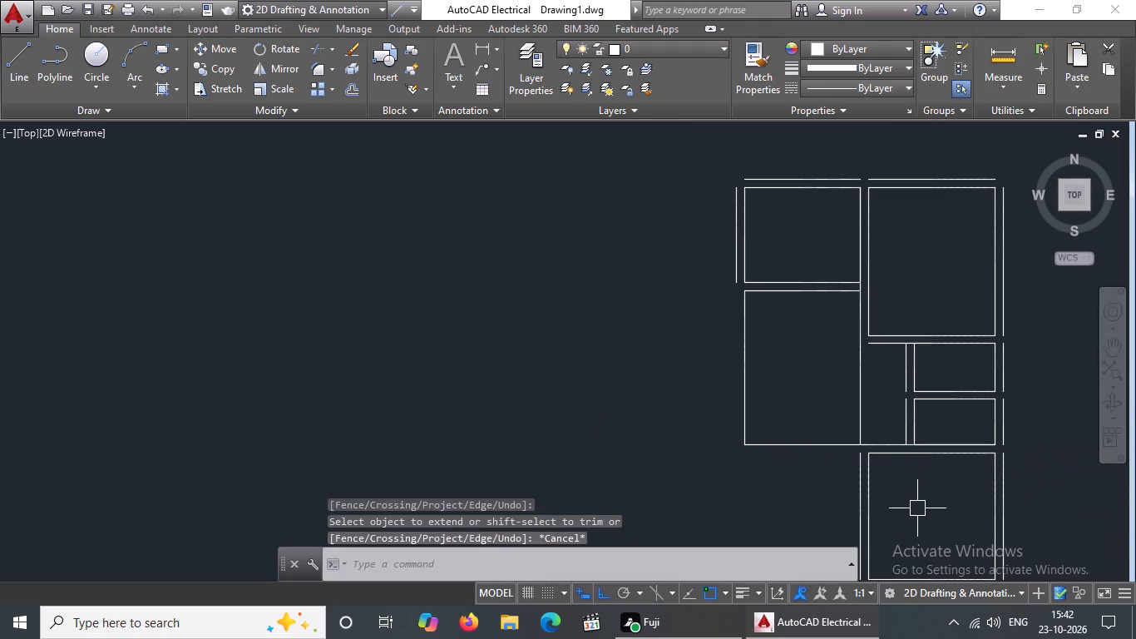
# Offset the left, bottom and right sides of the 11' wide room outward by 9" for the wall thickness.
pyautogui.press('o')
pyautogui.press('Return')
pyautogui.write('9"')
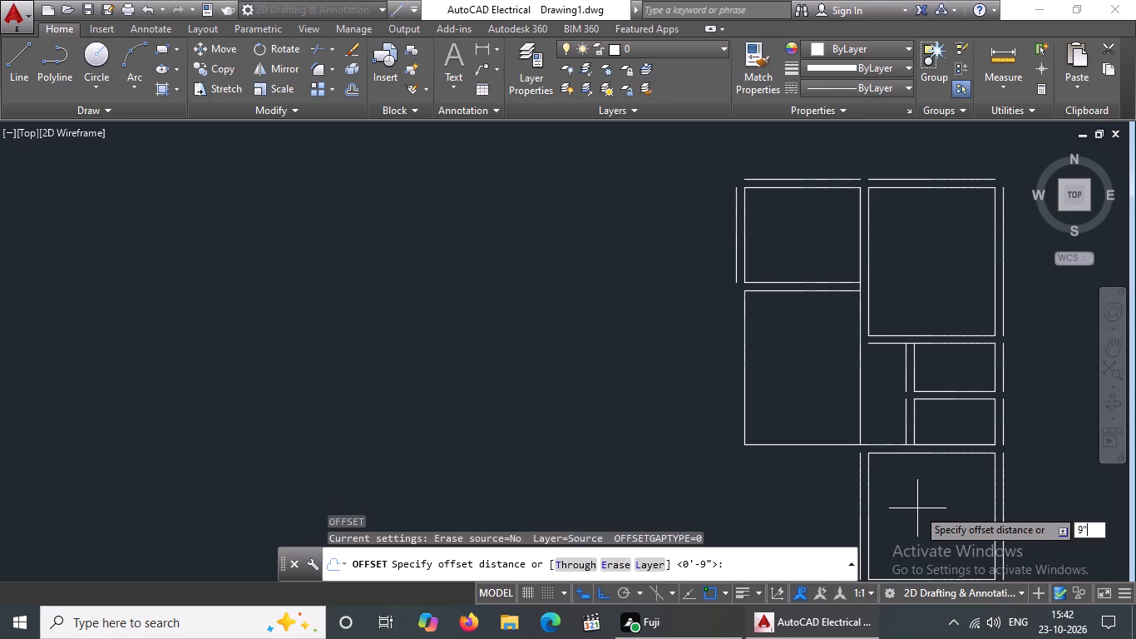
pyautogui.press('Return')
pyautogui.click(745, 378)
pyautogui.click(709, 384)
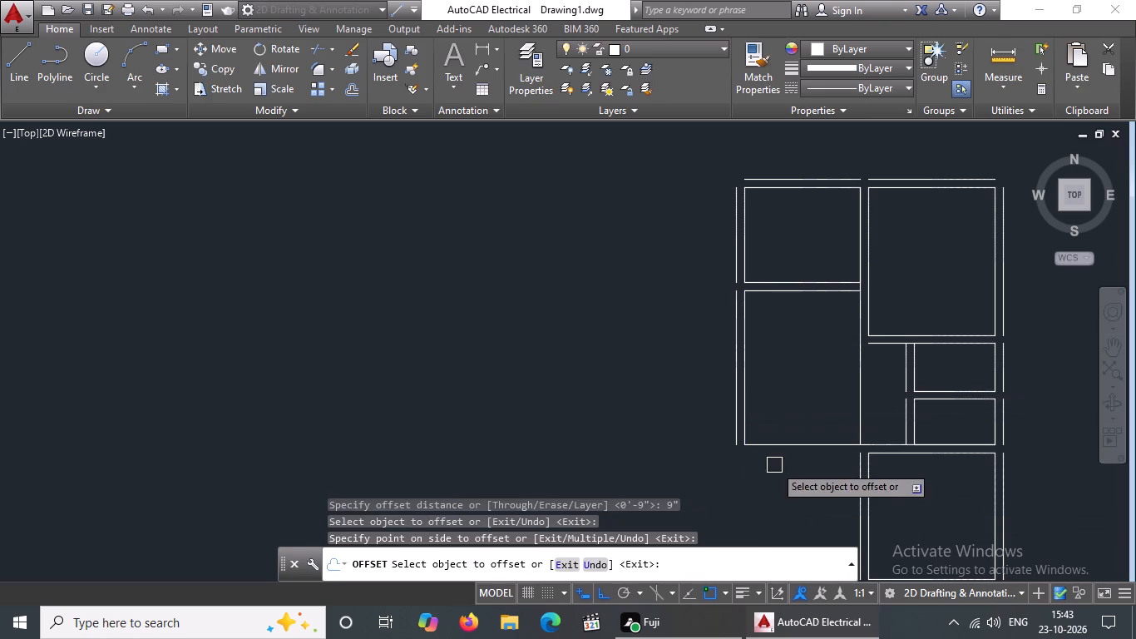
pyautogui.click(778, 440)
pyautogui.click(782, 463)
pyautogui.moveTo(862, 399); pyautogui.dragTo(862, 399)
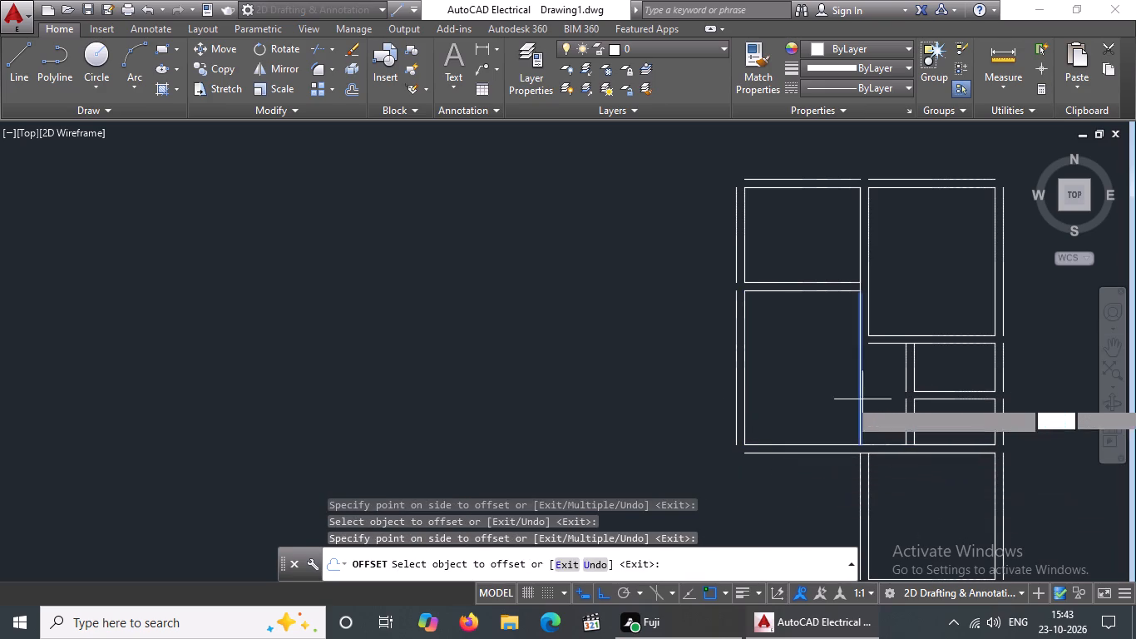
pyautogui.moveTo(862, 399); pyautogui.dragTo(874, 402)
pyautogui.click(891, 402)
pyautogui.scroll(-3, 892, 403)
pyautogui.moveTo(894, 430); pyautogui.dragTo(748, 189, button='middle')
pyautogui.moveTo(741, 411); pyautogui.dragTo(743, 389, button='middle')
pyautogui.scroll(1, 743, 391)
pyautogui.moveTo(743, 389); pyautogui.dragTo(753, 380, button='middle')
pyautogui.scroll(-5, 758, 379)
pyautogui.moveTo(789, 453); pyautogui.dragTo(747, 258, button='middle')
pyautogui.scroll(-3, 744, 257)
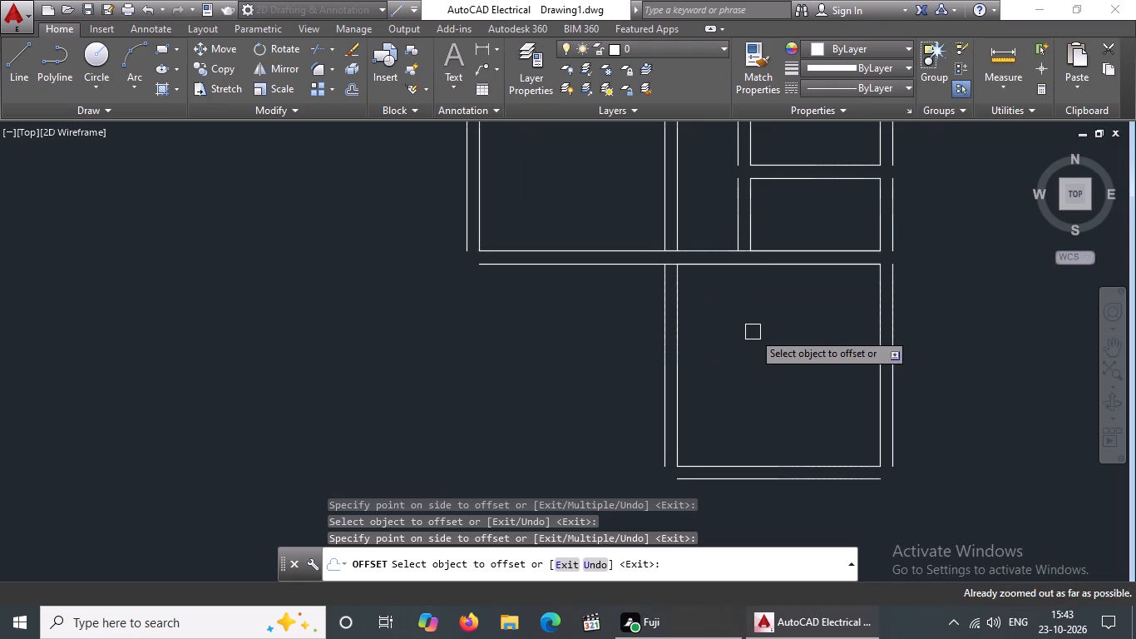
pyautogui.scroll(-5, 753, 332)
pyautogui.press('Escape')
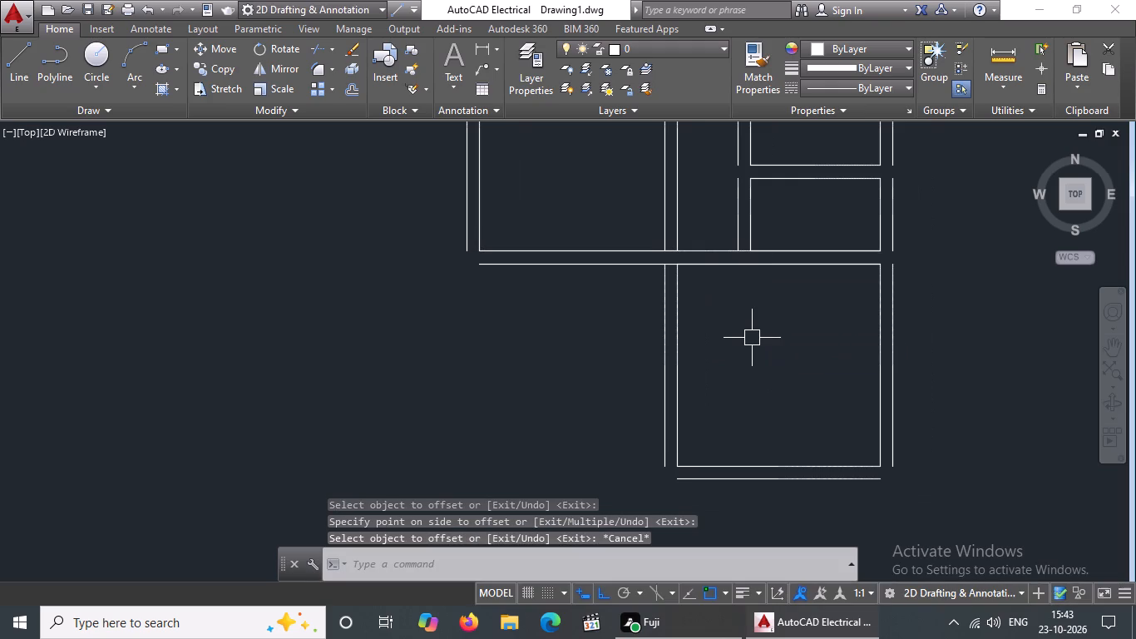
# Draw a room's left side 12' down from the left end of the lower outer wall line, and its bottom across to the 12' by 12' room's left outer wall line.
pyautogui.moveTo(23, 68); pyautogui.dragTo(35, 94)
pyautogui.click(18, 55)
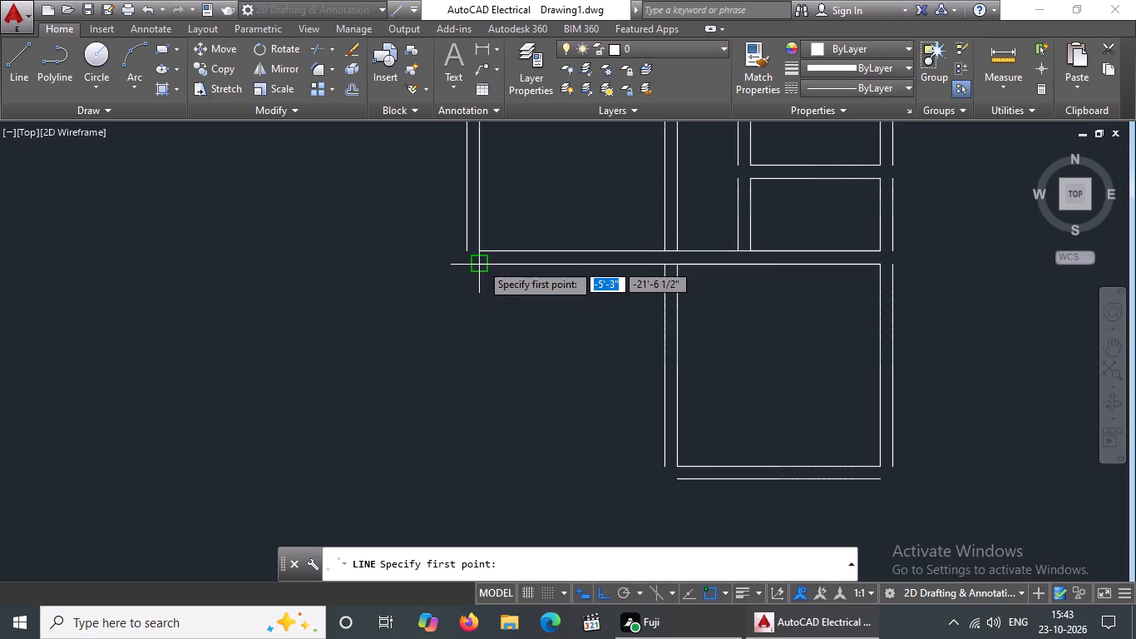
pyautogui.moveTo(481, 262); pyautogui.dragTo(477, 297)
pyautogui.write("12'")
pyautogui.press('Return')
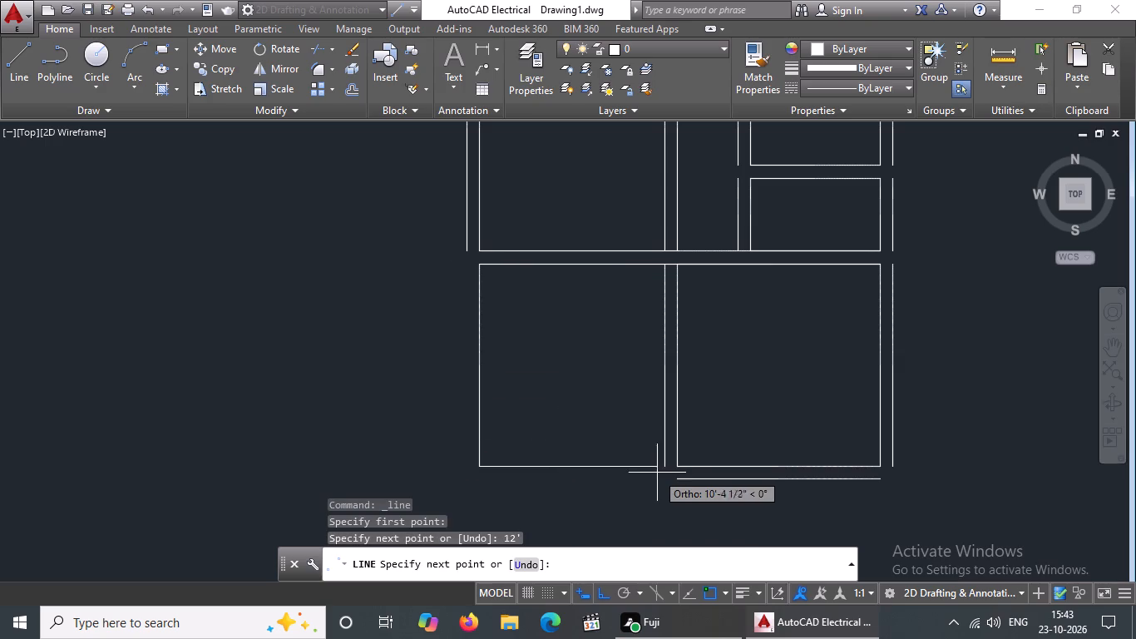
pyautogui.click(665, 466)
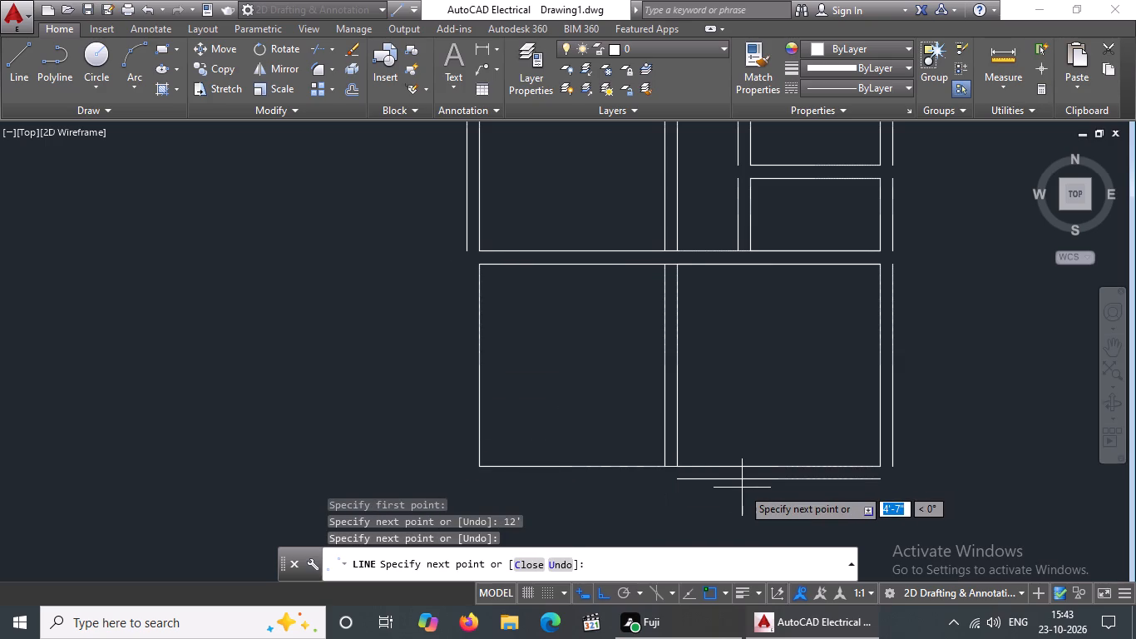
pyautogui.press('Escape')
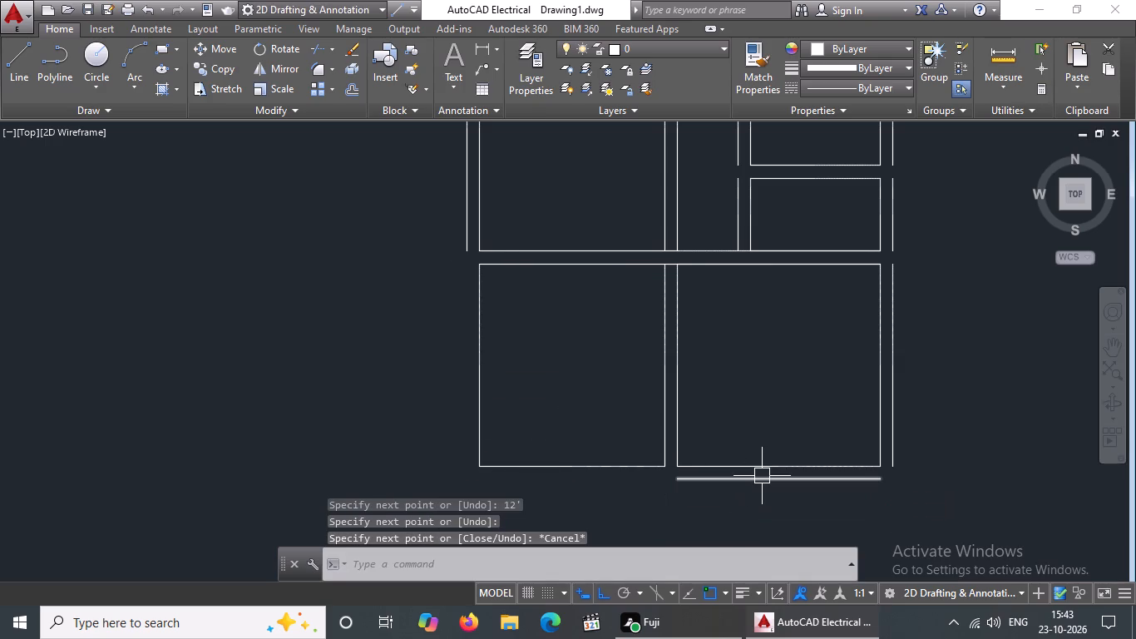
pyautogui.press('Escape')
# Offset the left and bottom sides of the new lower-left room outward by 9" for the wall thickness.
pyautogui.press('o')
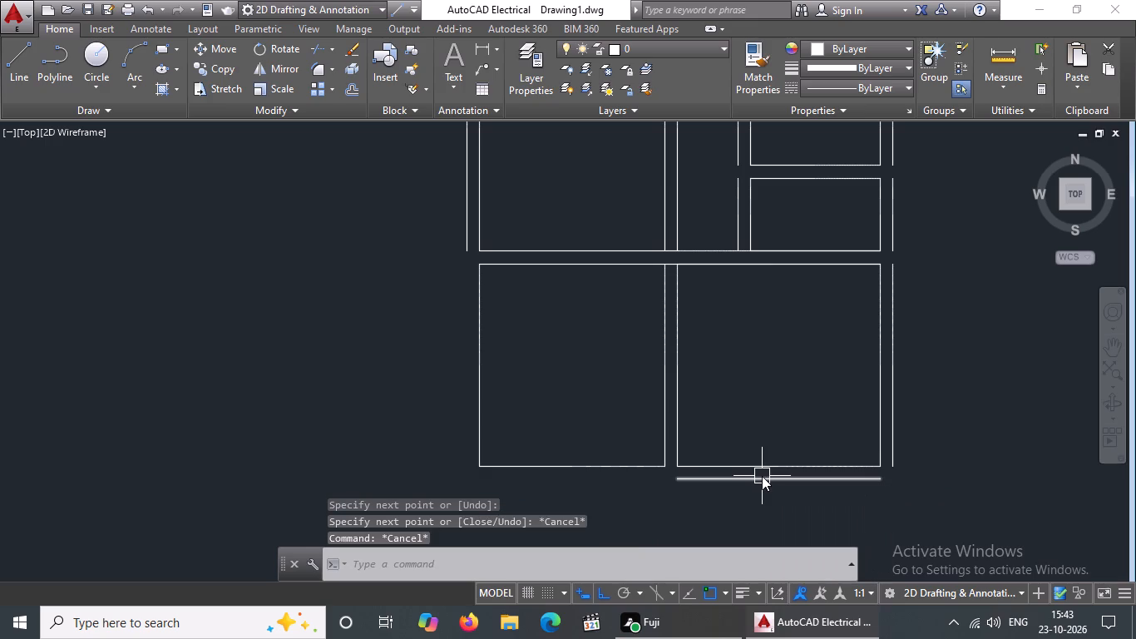
pyautogui.press('Return')
pyautogui.write('9"')
pyautogui.press('Return')
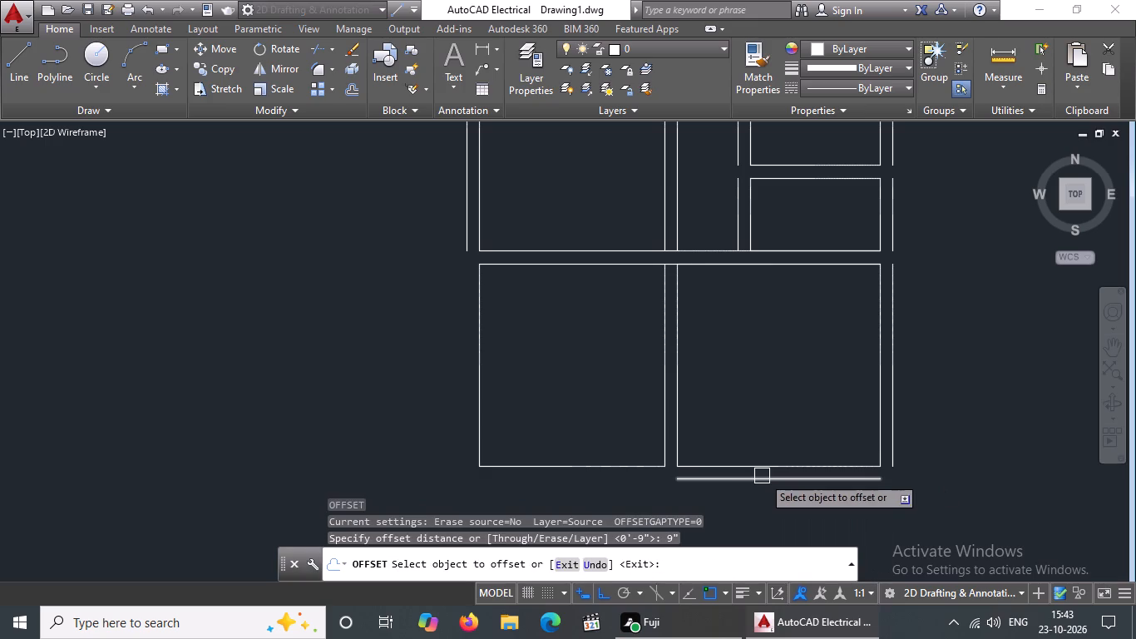
pyautogui.moveTo(483, 354); pyautogui.dragTo(475, 357)
pyautogui.moveTo(317, 379); pyautogui.dragTo(318, 379)
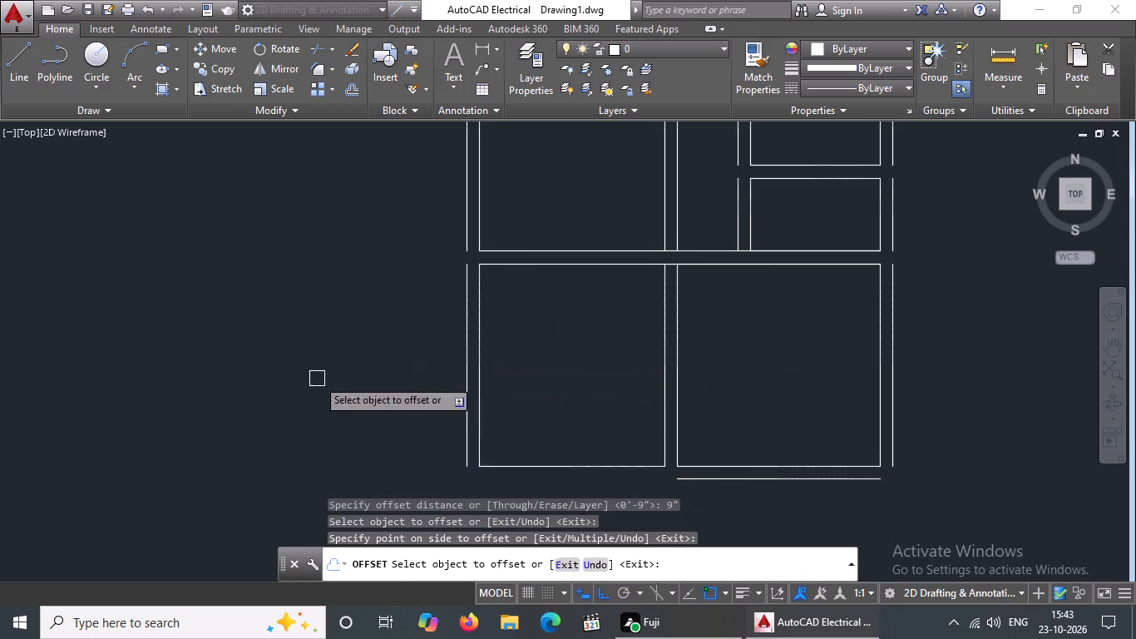
pyautogui.moveTo(318, 379); pyautogui.dragTo(338, 388)
pyautogui.click(576, 469)
pyautogui.click(581, 498)
pyautogui.scroll(-2, 666, 134)
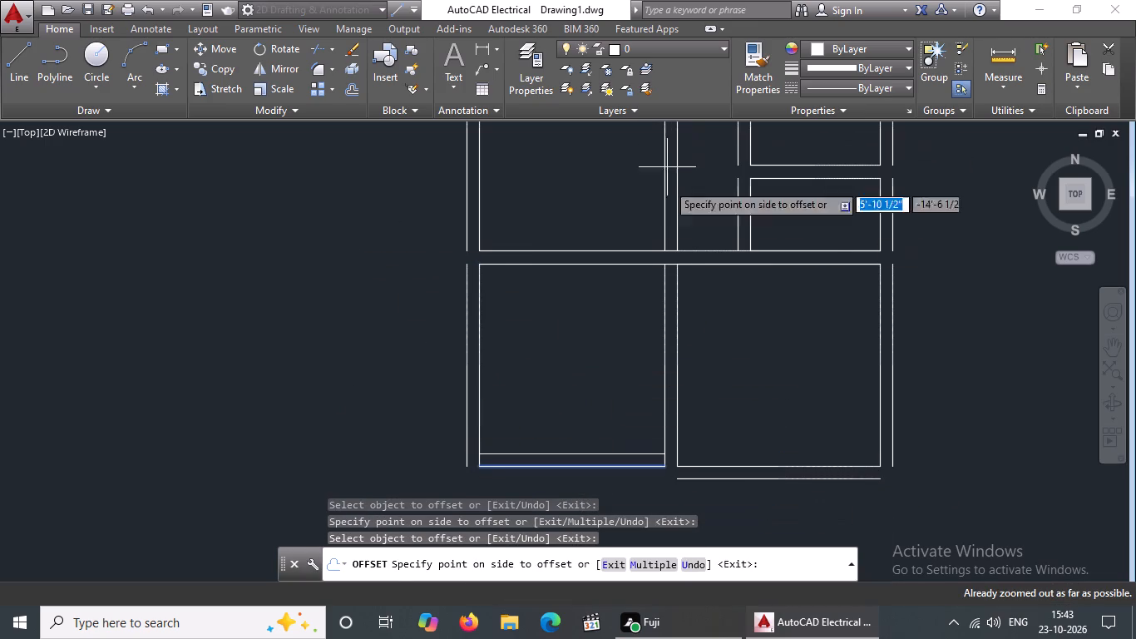
pyautogui.scroll(-1, 667, 190)
pyautogui.click(594, 492)
pyautogui.scroll(-6, 602, 469)
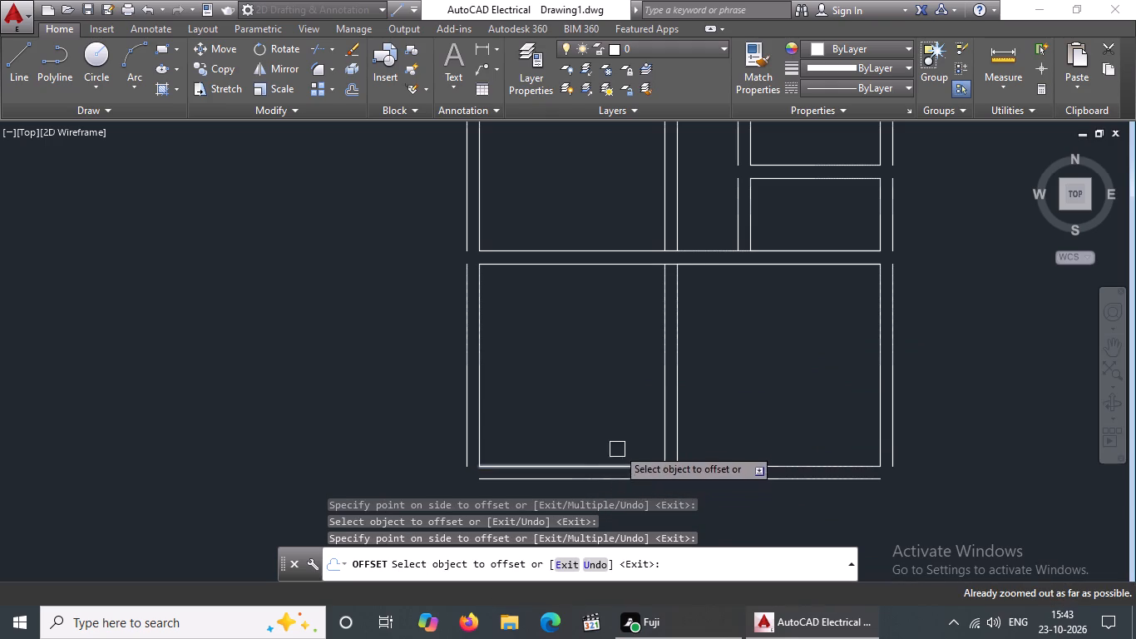
pyautogui.scroll(-5, 618, 442)
pyautogui.press('Escape')
# Look over the whole floor plan, examining the wall lines from the bottom rooms up to the top rooms.
pyautogui.write('Z A')
pyautogui.press('space')
pyautogui.scroll(-4, 565, 546)
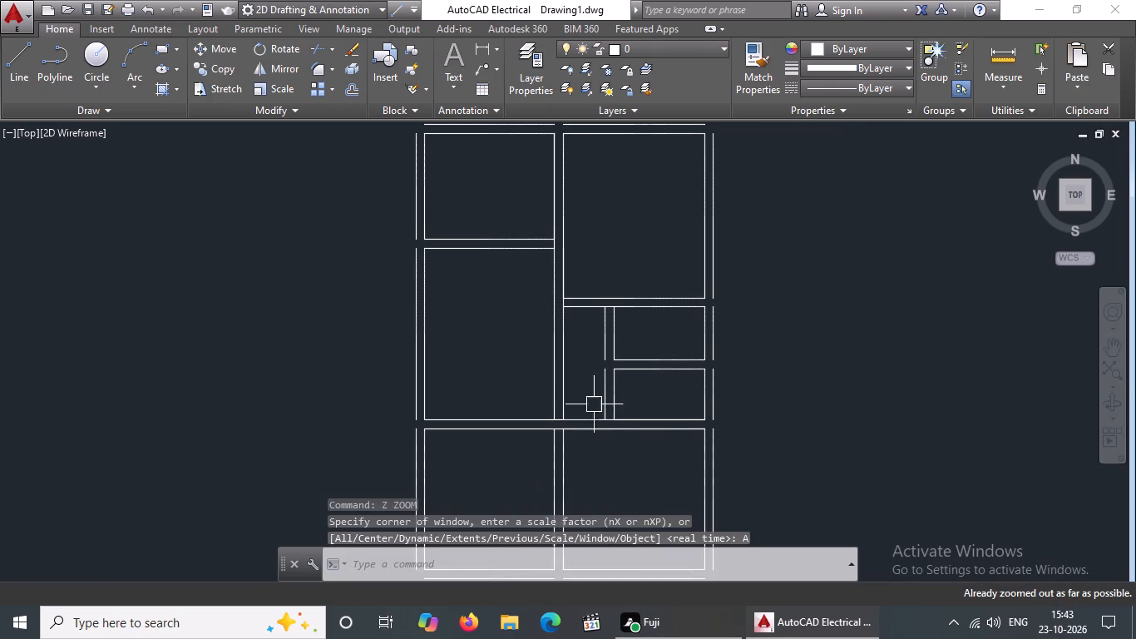
pyautogui.scroll(-7, 615, 272)
pyautogui.scroll(1, 616, 311)
pyautogui.moveTo(611, 301); pyautogui.dragTo(626, 211, button='middle')
pyautogui.moveTo(645, 285); pyautogui.dragTo(674, 185, button='middle')
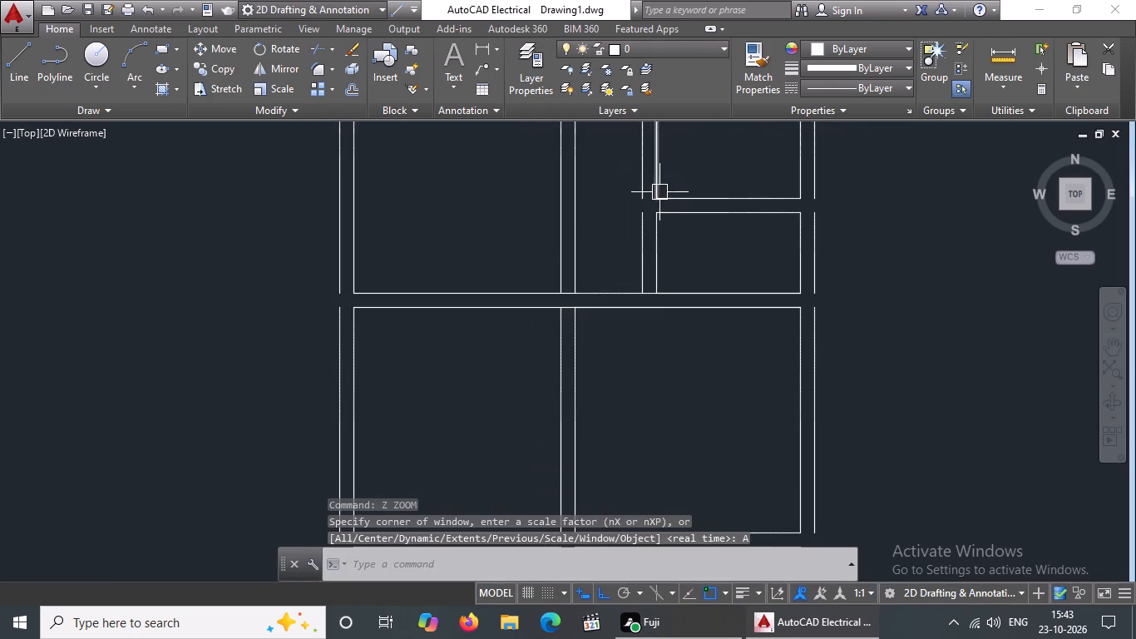
pyautogui.scroll(-16, 658, 203)
pyautogui.press('Escape')
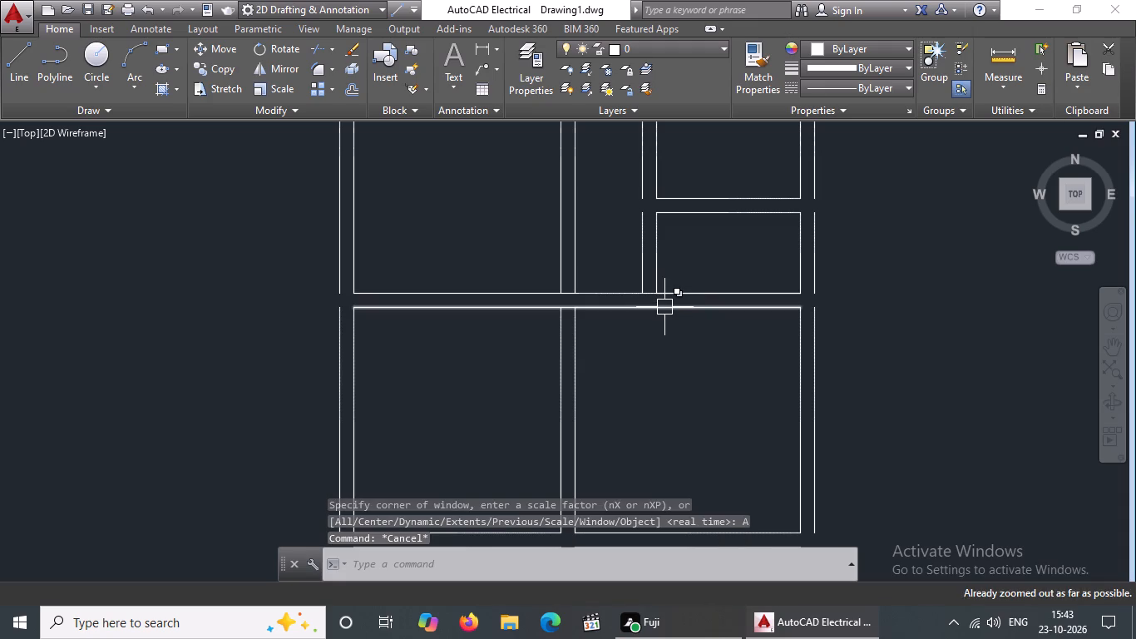
pyautogui.write('Z A')
pyautogui.press('space')
pyautogui.scroll(-7, 655, 301)
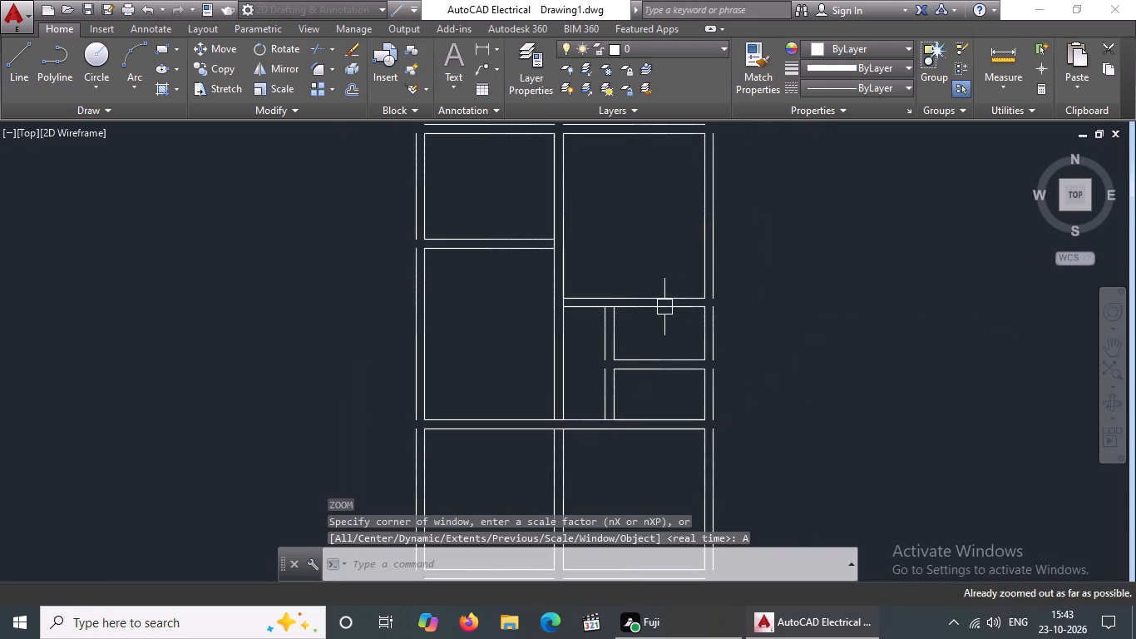
pyautogui.scroll(-5, 658, 319)
pyautogui.scroll(1, 654, 320)
pyautogui.moveTo(653, 320); pyautogui.dragTo(693, 79, button='middle')
pyautogui.scroll(-5, 635, 295)
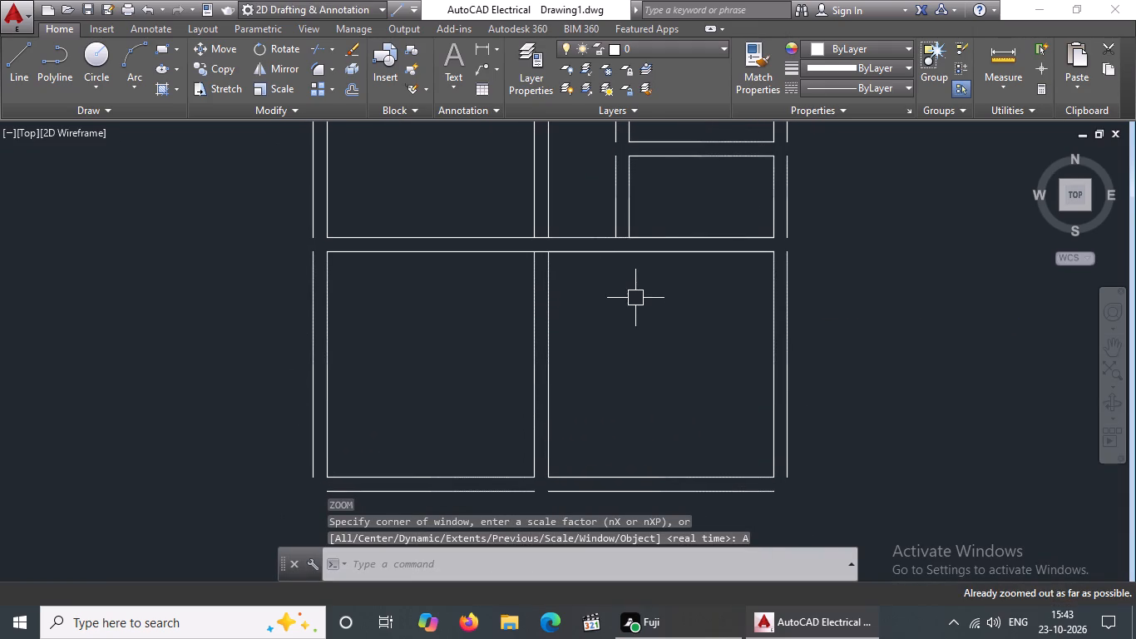
pyautogui.scroll(-6, 635, 298)
pyautogui.press('Escape')
pyautogui.moveTo(543, 404); pyautogui.dragTo(571, 203, button='middle')
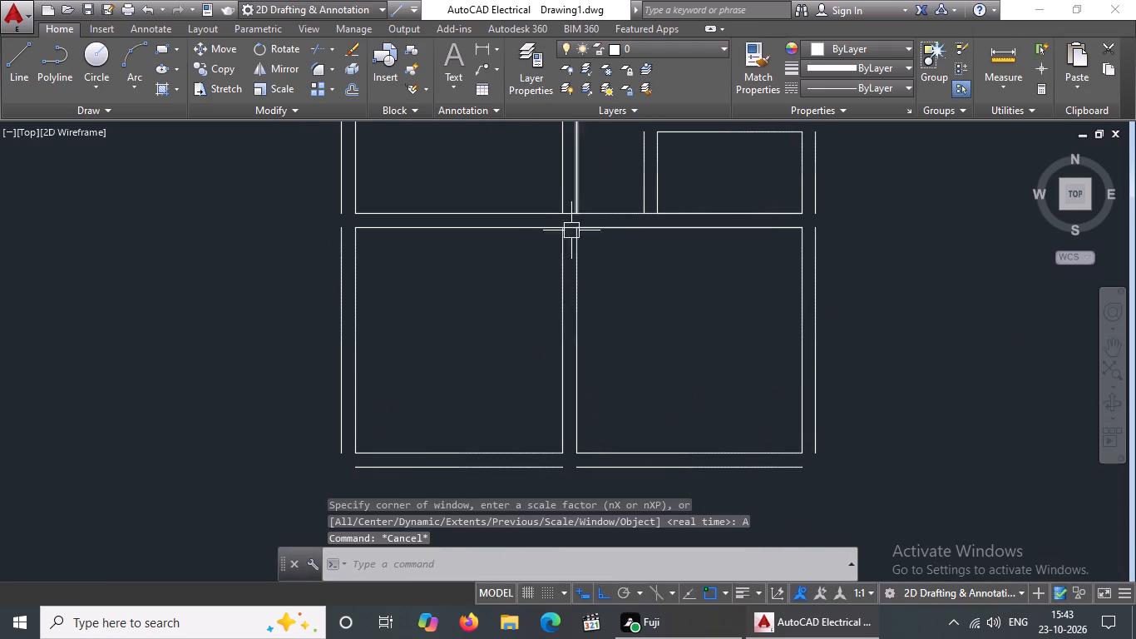
pyautogui.moveTo(582, 435); pyautogui.dragTo(580, 385, button='middle')
pyautogui.scroll(-8, 585, 384)
pyautogui.press('Escape')
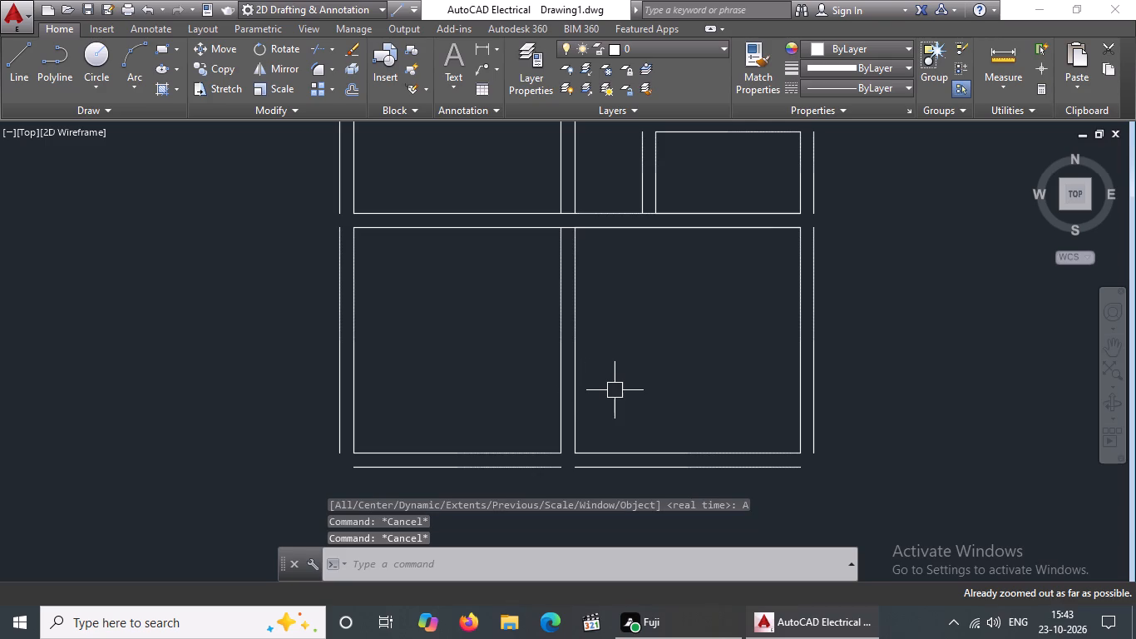
pyautogui.write('Z A')
pyautogui.press('space')
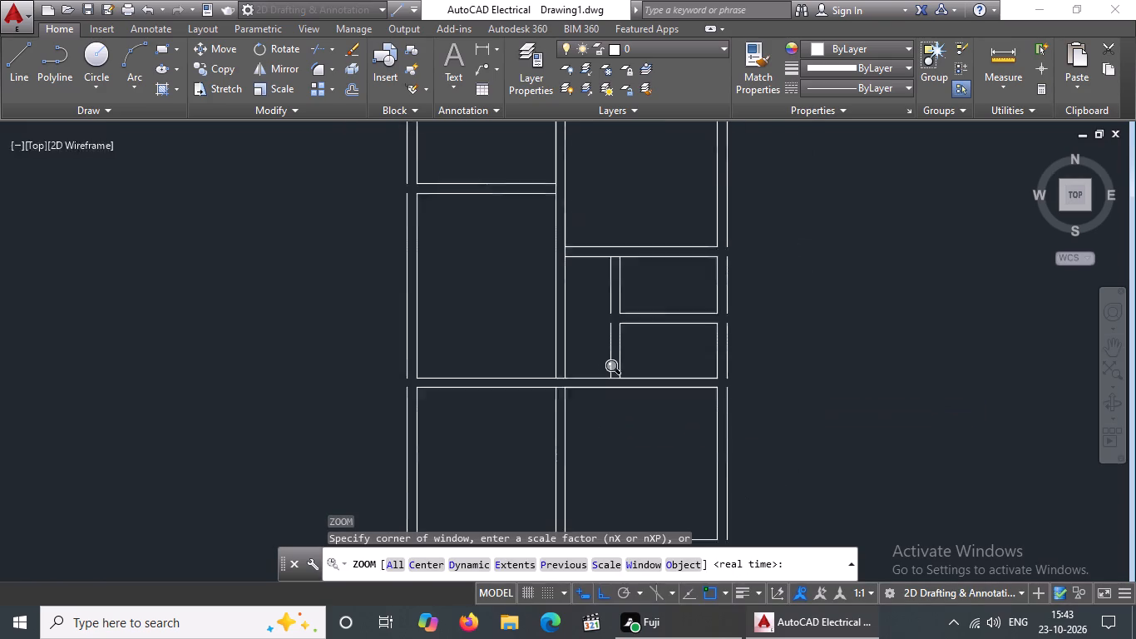
pyautogui.scroll(-6, 594, 373)
pyautogui.scroll(-5, 689, 340)
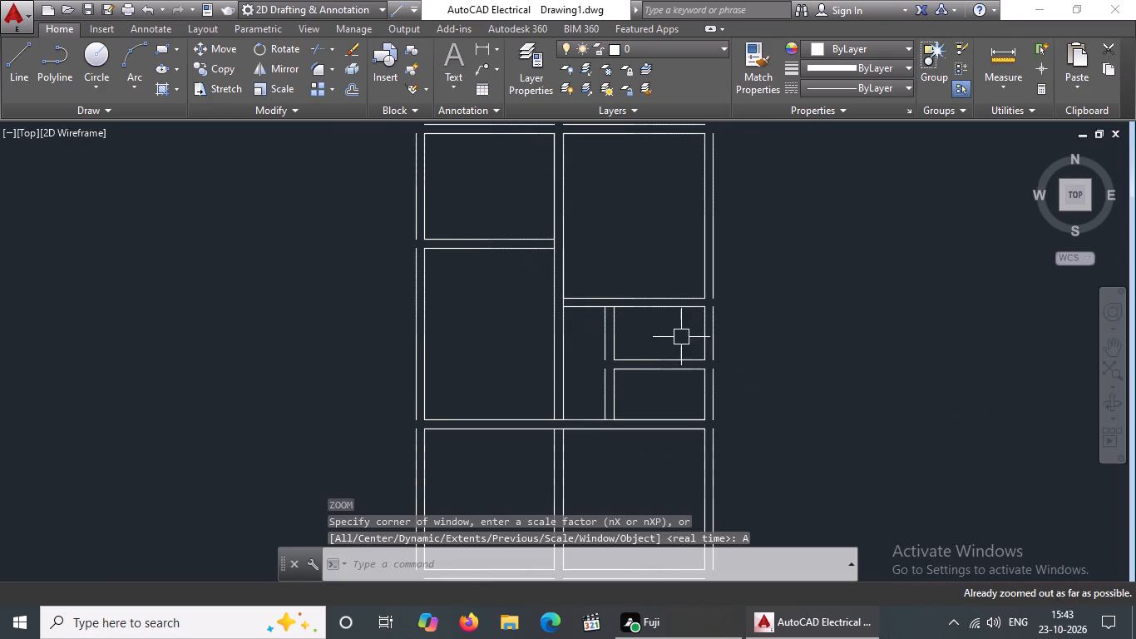
pyautogui.scroll(-8, 664, 325)
pyautogui.press('Escape')
pyautogui.press('Escape')
pyautogui.press('Escape')
pyautogui.press('Escape')
pyautogui.press('Escape')
pyautogui.press('Escape')
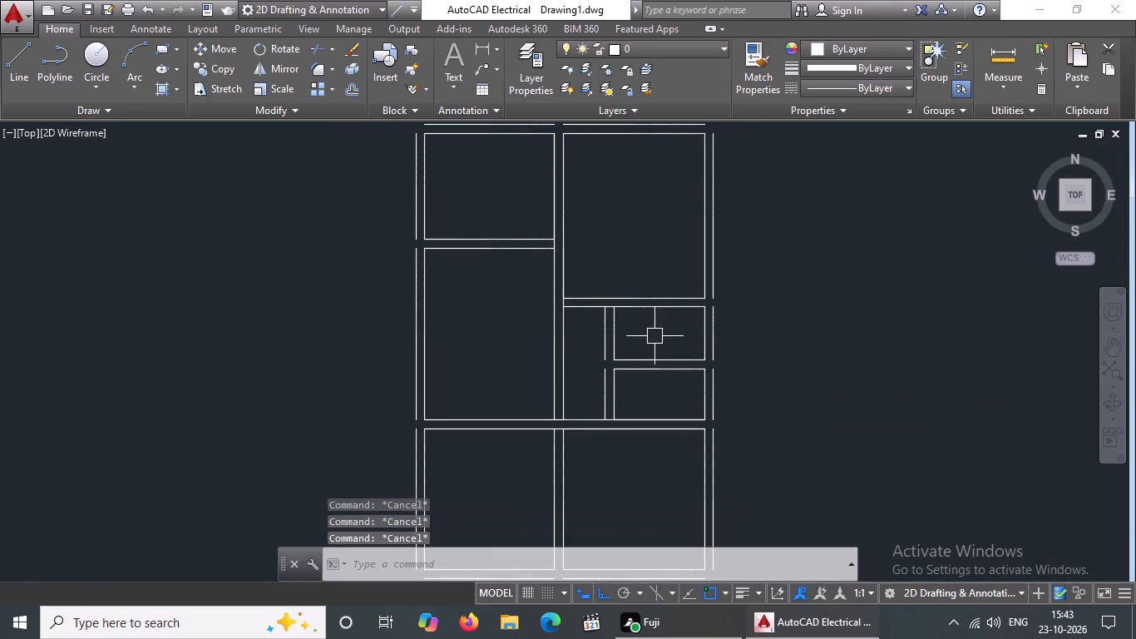
pyautogui.scroll(-6, 654, 334)
pyautogui.write('Z')
pyautogui.press('space')
pyautogui.press('a')
pyautogui.press('space')
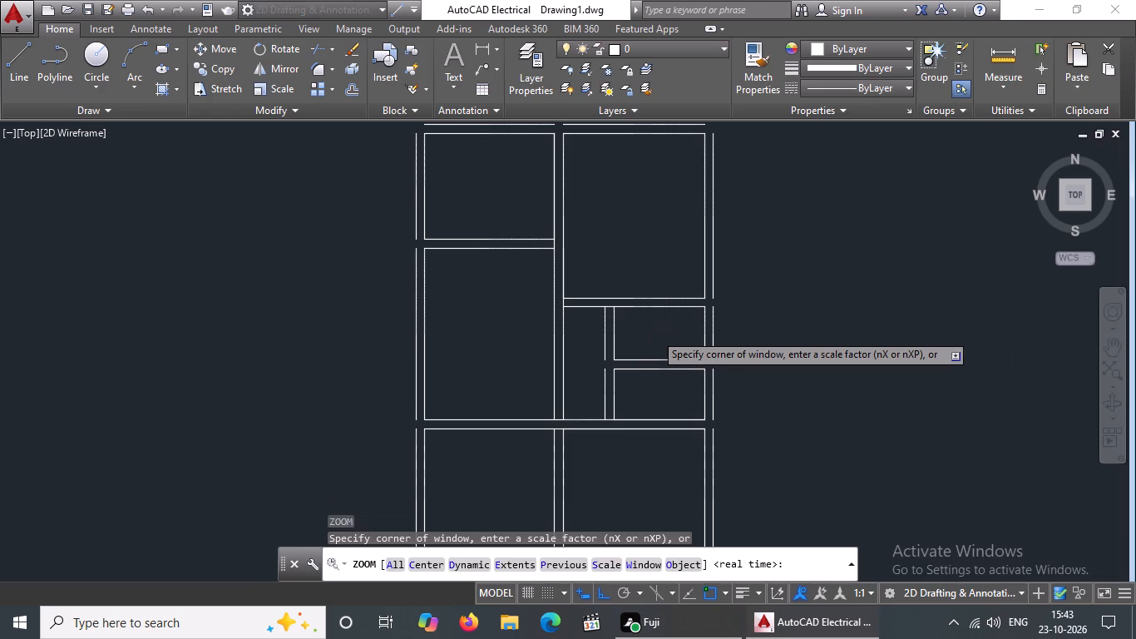
pyautogui.scroll(-10, 623, 320)
pyautogui.moveTo(625, 309); pyautogui.dragTo(650, 166, button='middle')
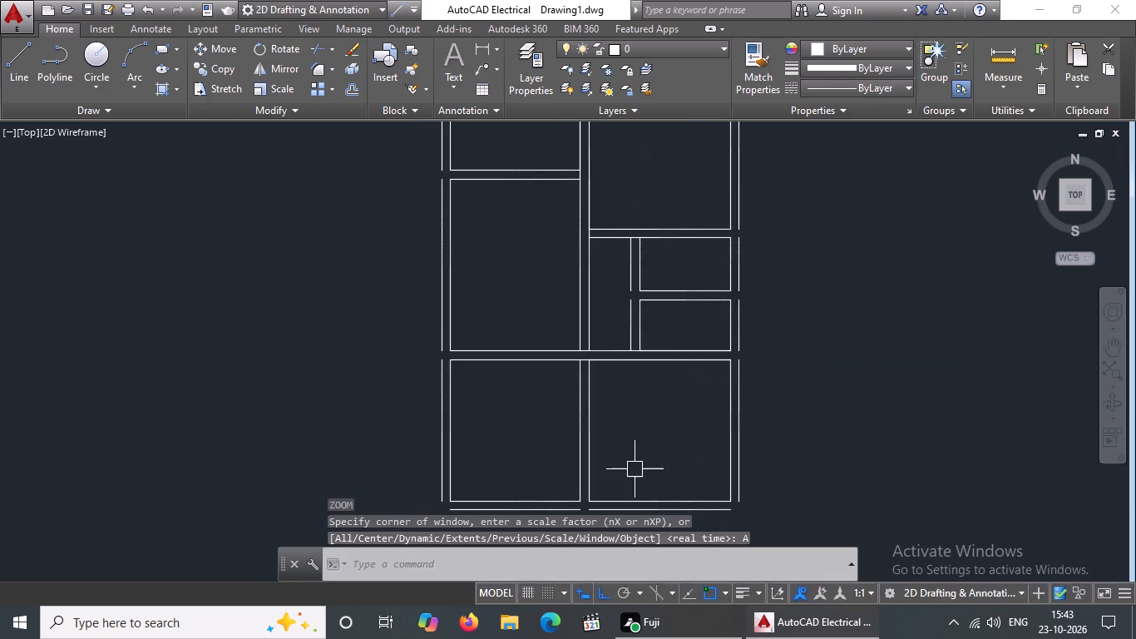
pyautogui.scroll(1, 633, 473)
pyautogui.moveTo(632, 468); pyautogui.dragTo(640, 316, button='middle')
pyautogui.moveTo(617, 426); pyautogui.dragTo(616, 552, button='middle')
pyautogui.moveTo(585, 510); pyautogui.dragTo(585, 637, button='middle')
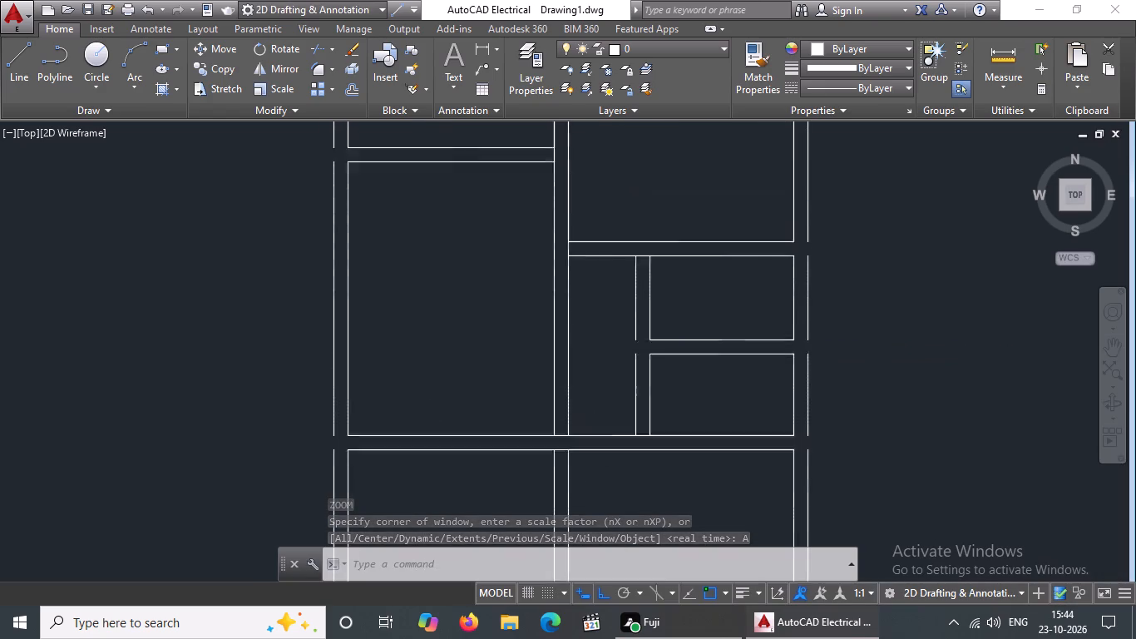
pyautogui.moveTo(585, 637); pyautogui.dragTo(585, 638, button='middle')
pyautogui.moveTo(591, 419); pyautogui.dragTo(592, 556, button='middle')
pyautogui.scroll(1, 591, 558)
pyautogui.moveTo(569, 442); pyautogui.dragTo(569, 466, button='middle')
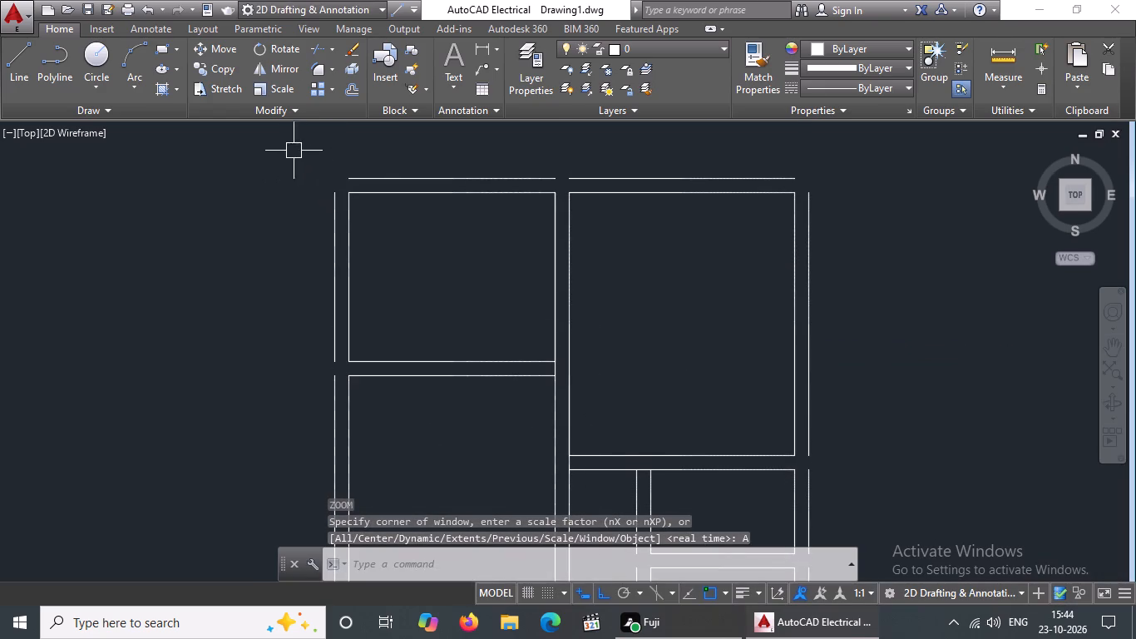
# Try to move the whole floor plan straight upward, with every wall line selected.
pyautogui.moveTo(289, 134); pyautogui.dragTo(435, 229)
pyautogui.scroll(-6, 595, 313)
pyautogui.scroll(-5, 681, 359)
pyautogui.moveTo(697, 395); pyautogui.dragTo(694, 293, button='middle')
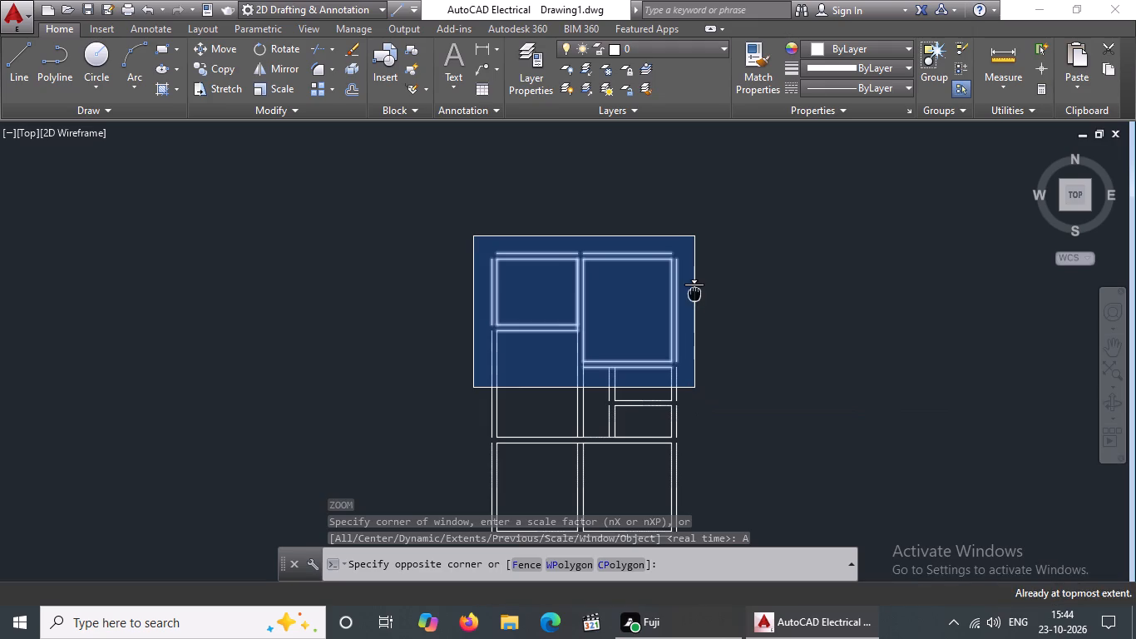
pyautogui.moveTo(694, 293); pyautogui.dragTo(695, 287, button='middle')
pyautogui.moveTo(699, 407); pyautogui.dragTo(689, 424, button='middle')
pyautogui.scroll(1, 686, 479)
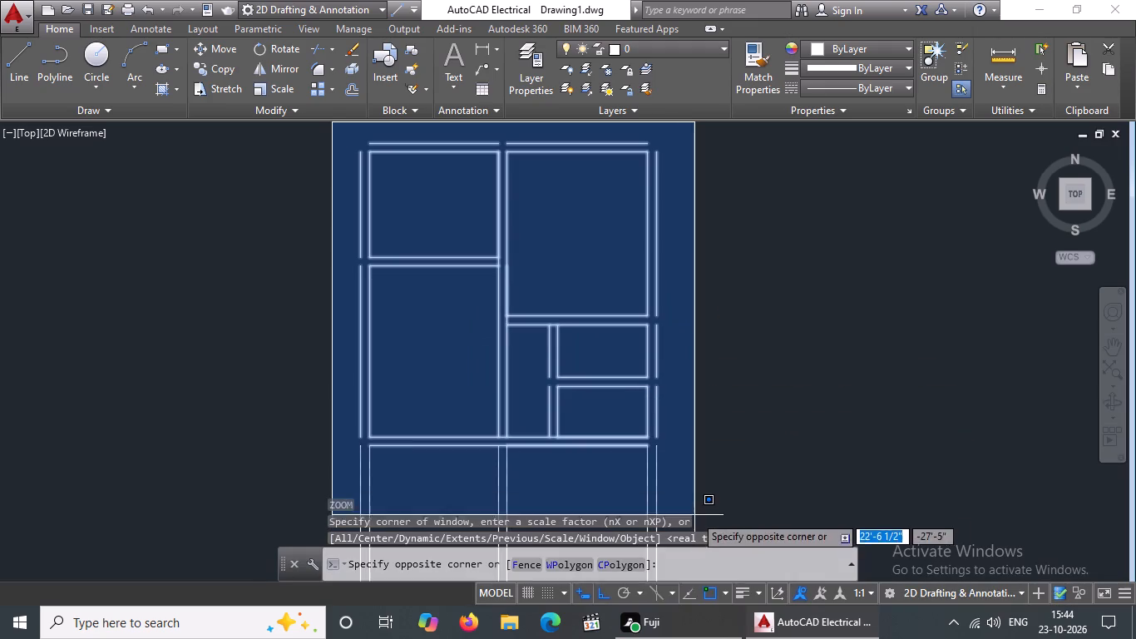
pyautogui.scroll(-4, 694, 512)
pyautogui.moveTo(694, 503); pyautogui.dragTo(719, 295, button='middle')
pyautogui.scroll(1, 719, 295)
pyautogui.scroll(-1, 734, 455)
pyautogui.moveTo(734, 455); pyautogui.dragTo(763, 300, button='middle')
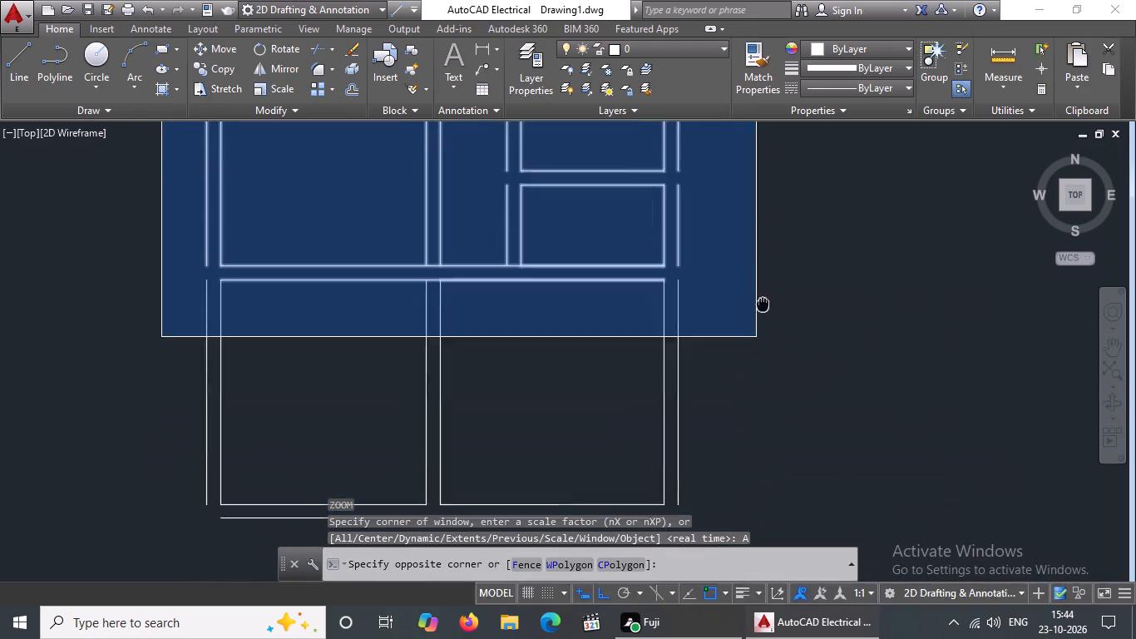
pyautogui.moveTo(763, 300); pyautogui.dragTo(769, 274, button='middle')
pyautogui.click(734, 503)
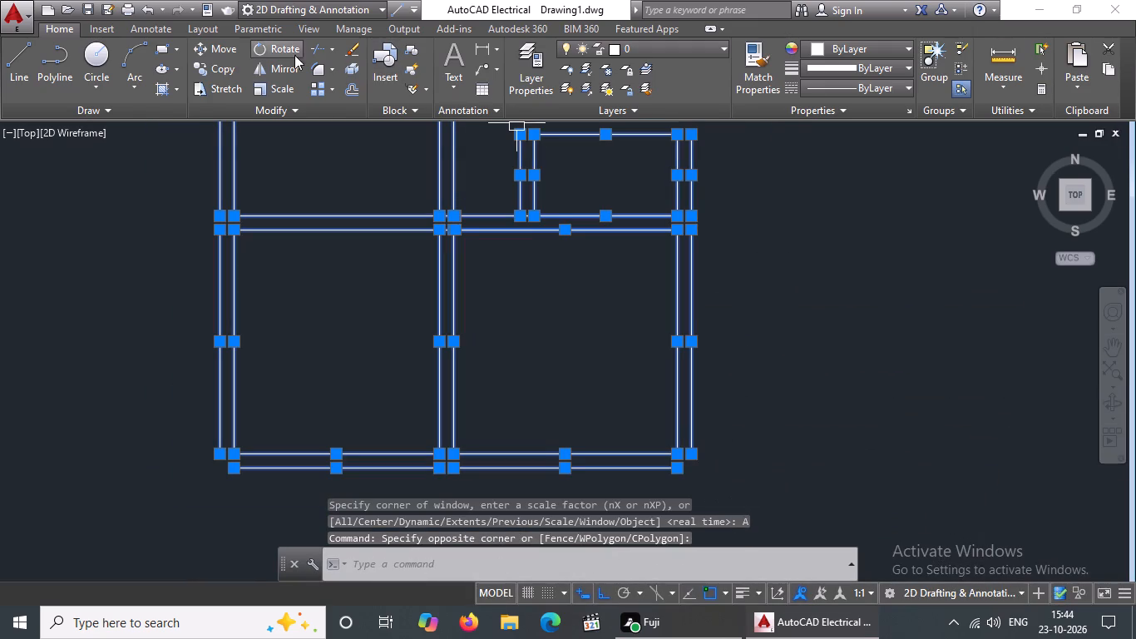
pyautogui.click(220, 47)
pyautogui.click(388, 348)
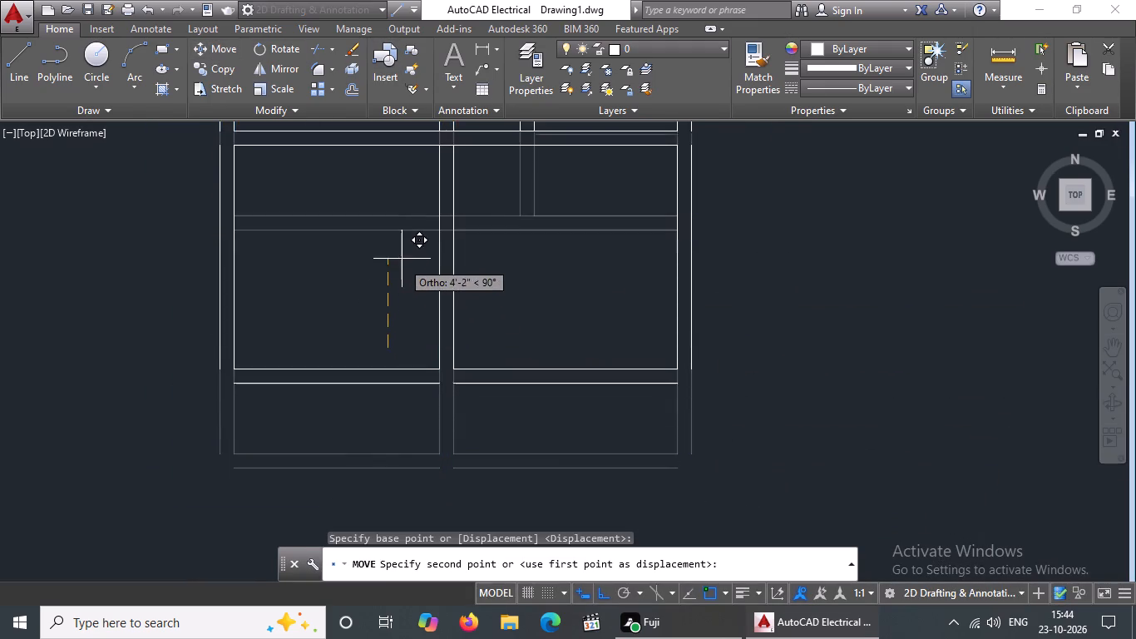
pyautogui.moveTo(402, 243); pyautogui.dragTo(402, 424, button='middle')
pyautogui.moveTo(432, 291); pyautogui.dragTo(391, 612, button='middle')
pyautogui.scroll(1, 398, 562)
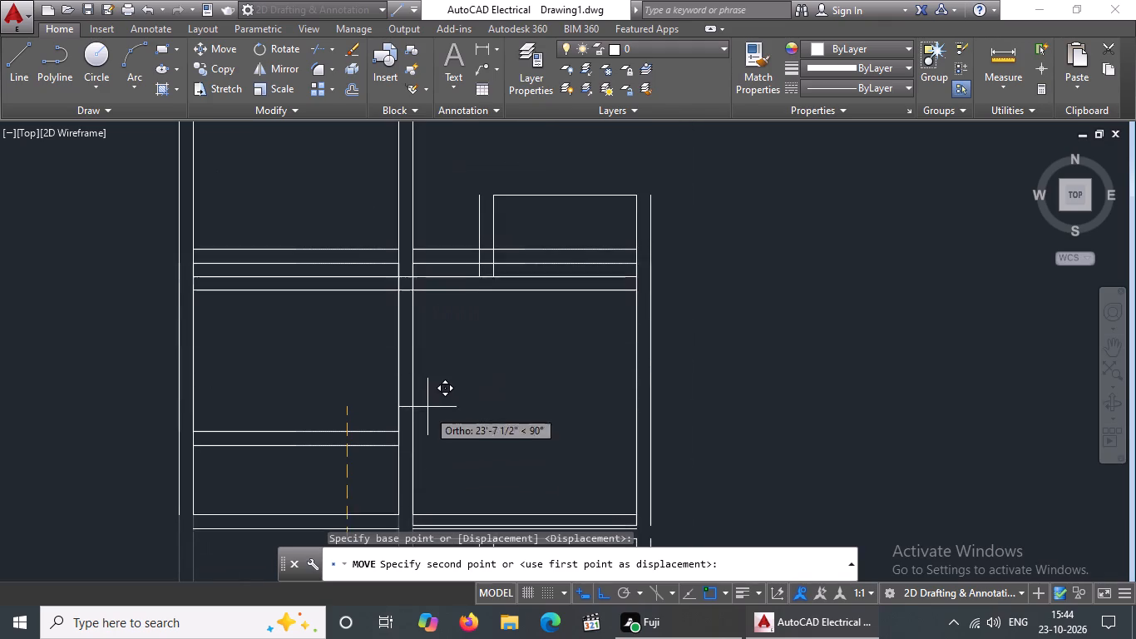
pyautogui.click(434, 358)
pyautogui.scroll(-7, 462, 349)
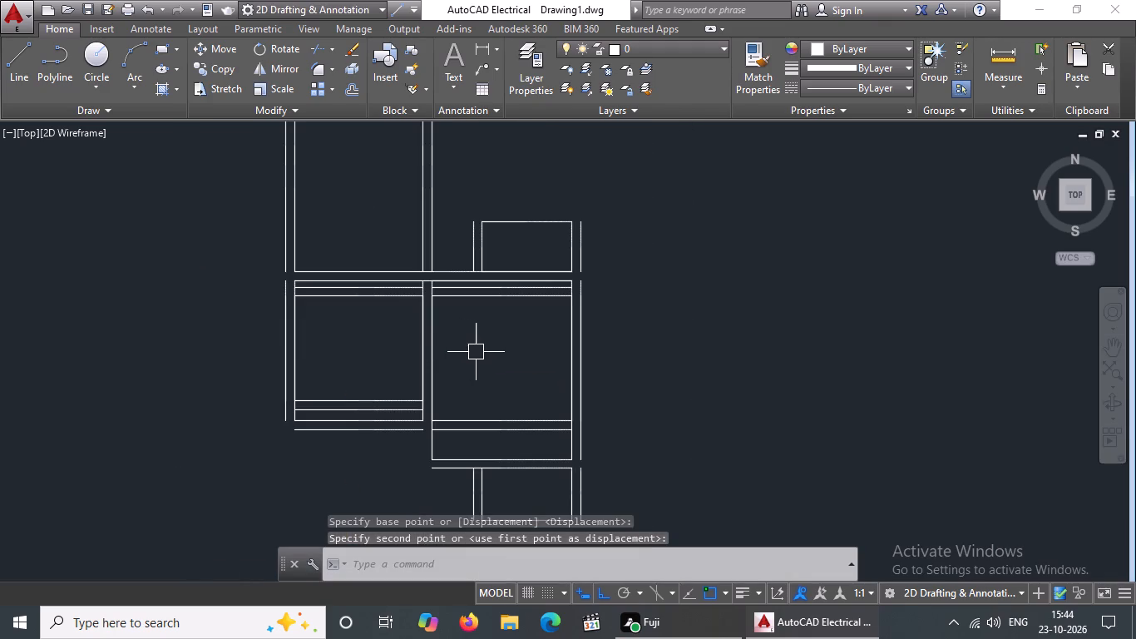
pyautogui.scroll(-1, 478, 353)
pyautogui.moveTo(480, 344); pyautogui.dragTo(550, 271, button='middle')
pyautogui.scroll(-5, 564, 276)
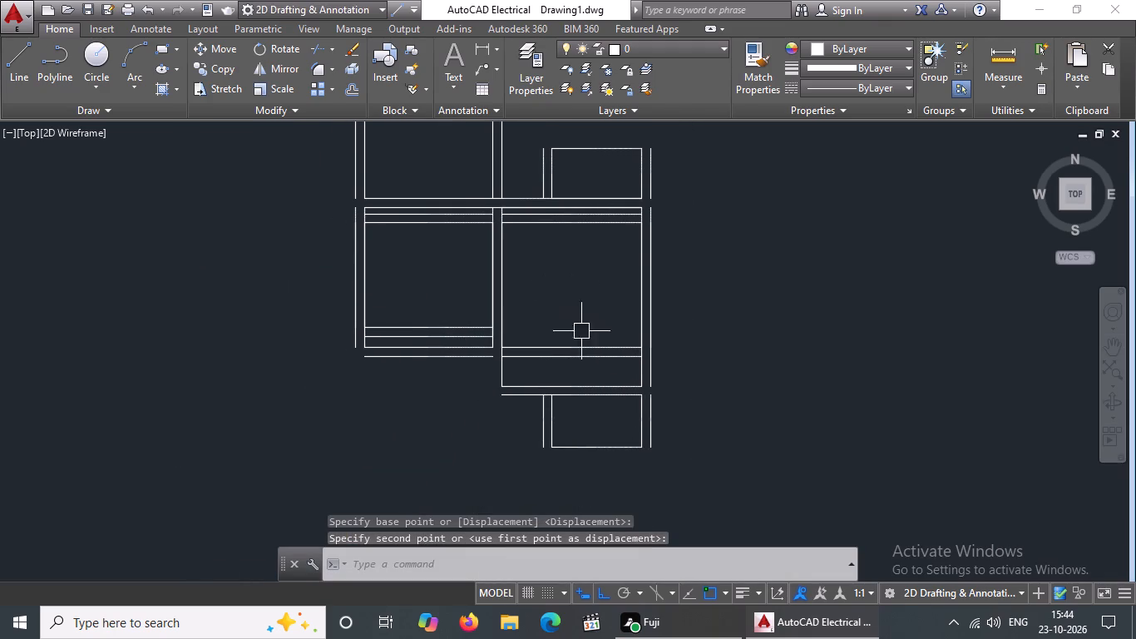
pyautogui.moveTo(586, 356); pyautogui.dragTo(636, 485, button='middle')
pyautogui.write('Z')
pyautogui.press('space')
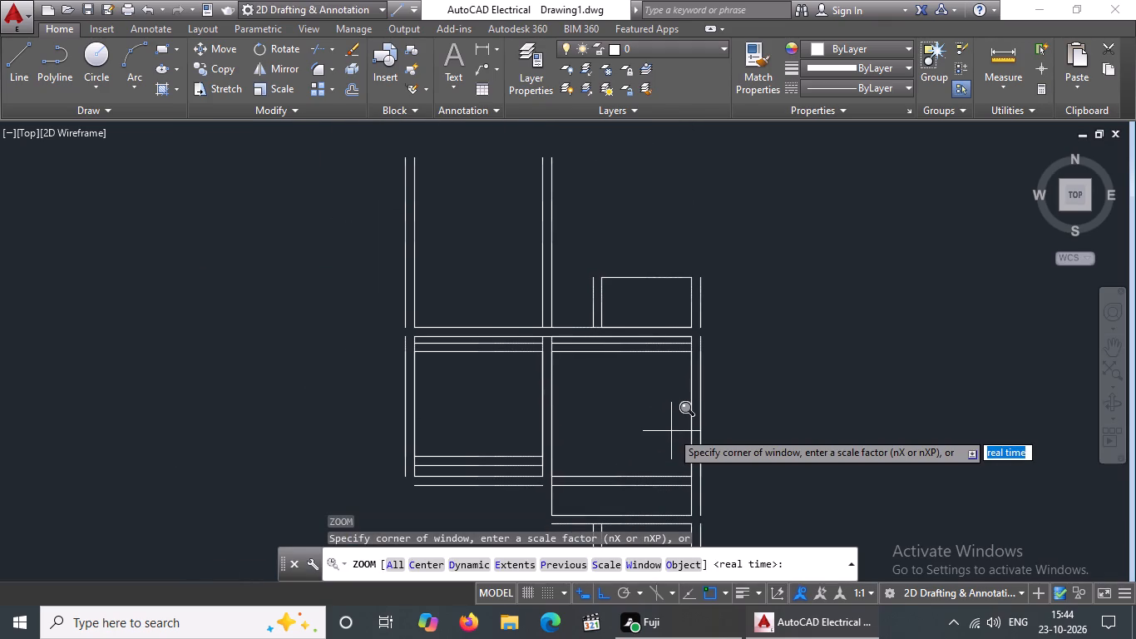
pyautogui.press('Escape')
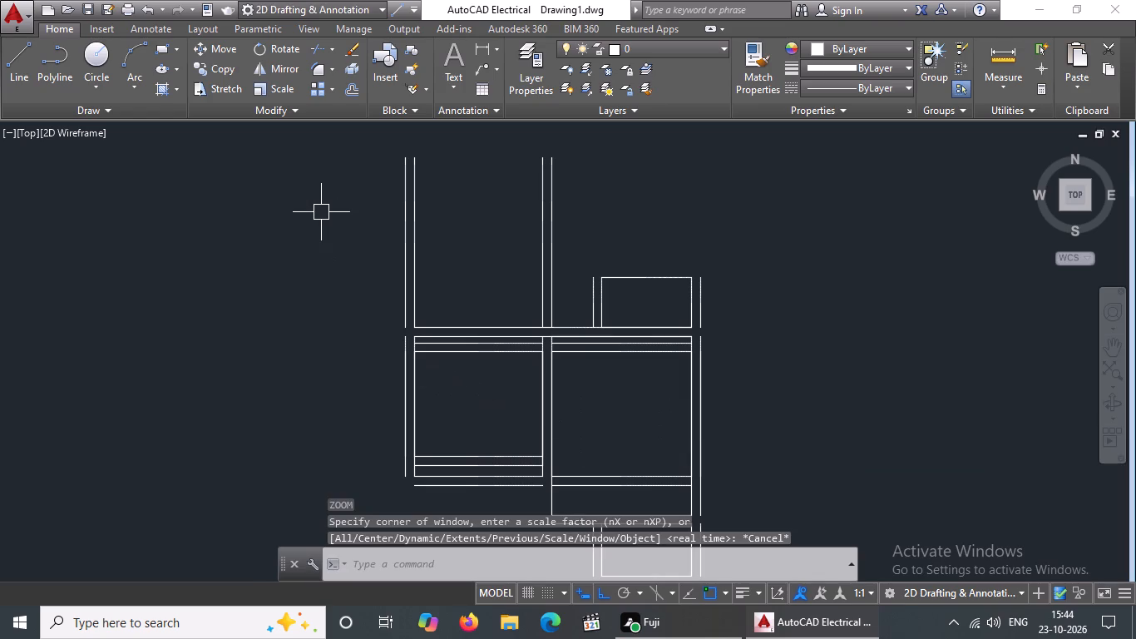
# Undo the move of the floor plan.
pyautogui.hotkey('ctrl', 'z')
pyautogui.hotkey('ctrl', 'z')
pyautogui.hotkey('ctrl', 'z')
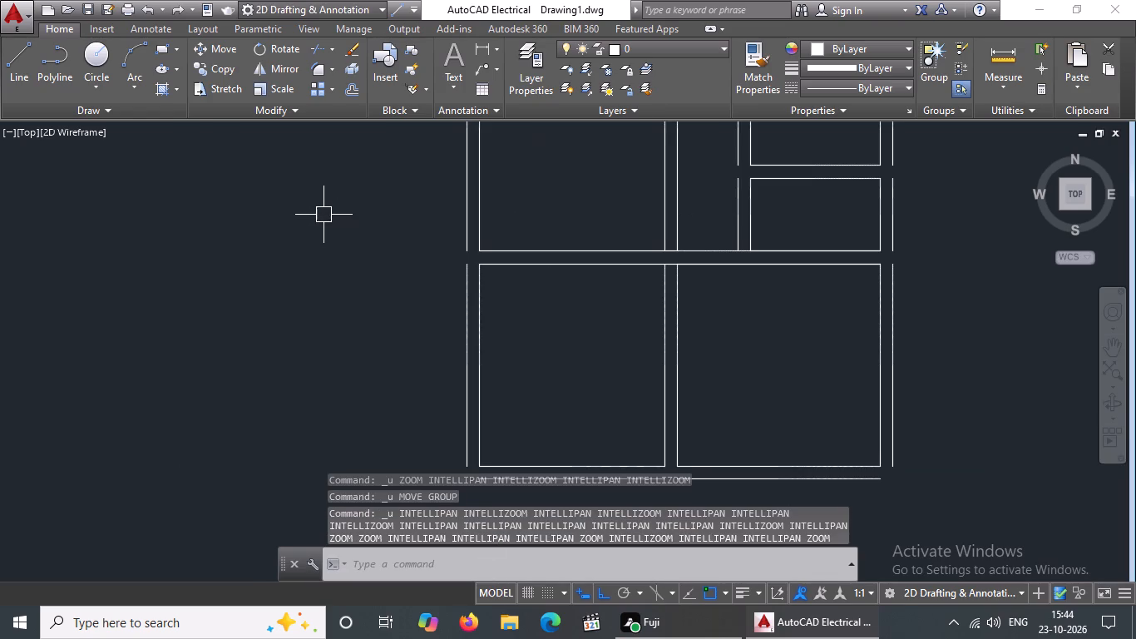
# Look over the floor plan from the upper rooms down to the outer walls below the two bottom rooms.
pyautogui.scroll(-8, 600, 253)
pyautogui.scroll(-3, 670, 323)
pyautogui.moveTo(690, 338); pyautogui.dragTo(696, 567, button='middle')
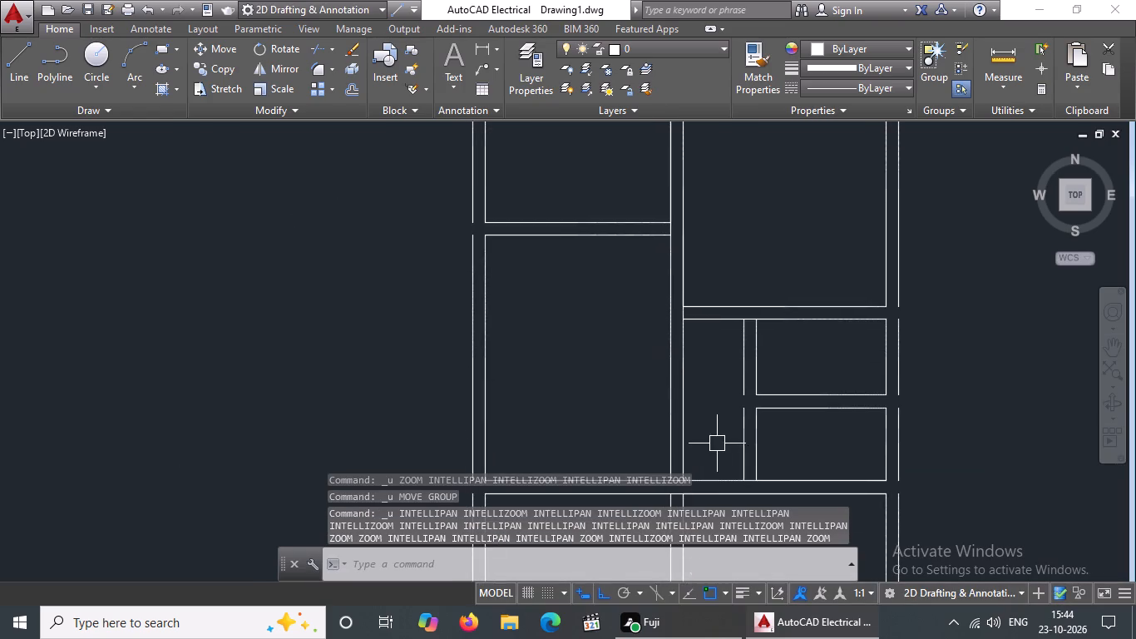
pyautogui.moveTo(719, 464); pyautogui.dragTo(719, 592, button='middle')
pyautogui.moveTo(714, 351); pyautogui.dragTo(593, 165, button='middle')
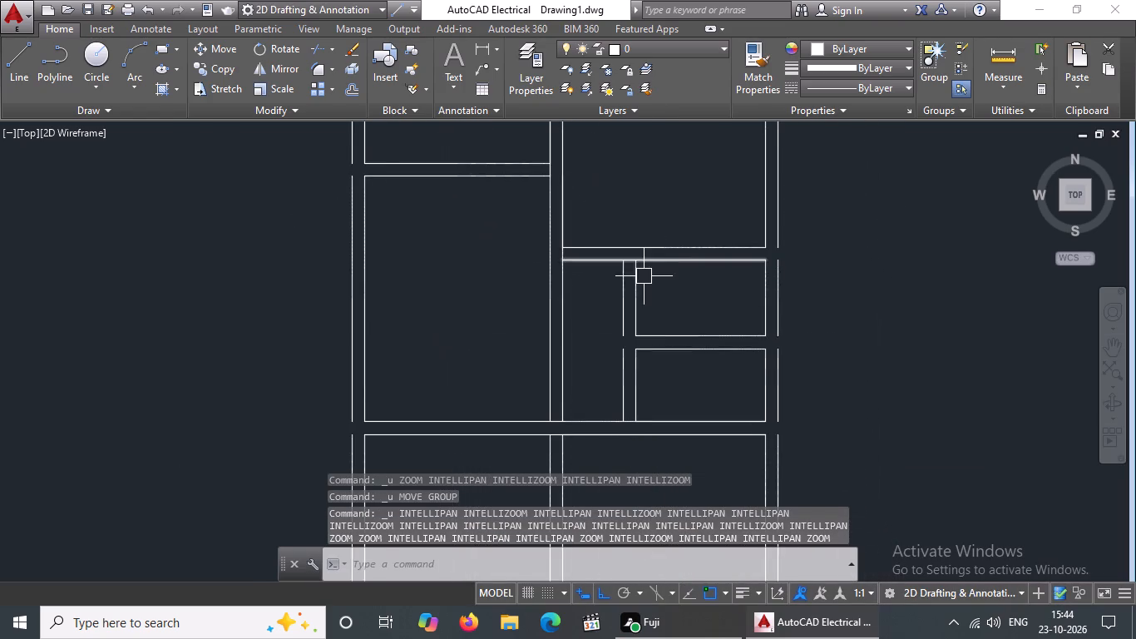
pyautogui.moveTo(644, 276); pyautogui.dragTo(640, 145, button='middle')
pyautogui.moveTo(713, 402); pyautogui.dragTo(701, 260, button='middle')
pyautogui.scroll(1, 709, 380)
pyautogui.moveTo(650, 334); pyautogui.dragTo(650, 308, button='middle')
pyautogui.moveTo(551, 427); pyautogui.dragTo(548, 404, button='middle')
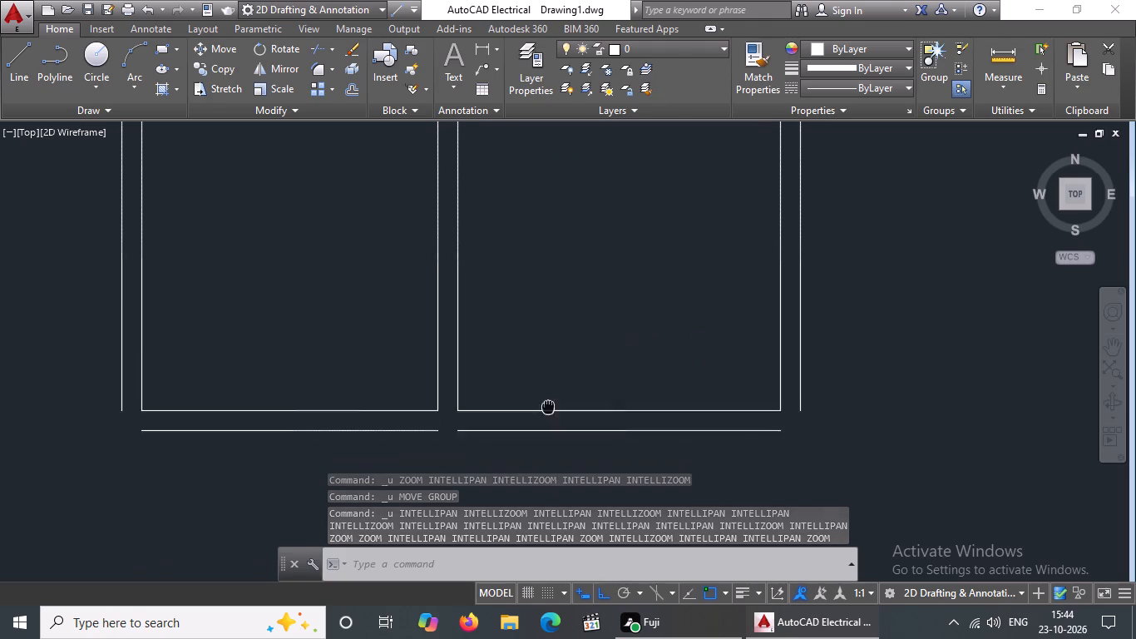
pyautogui.moveTo(548, 404); pyautogui.dragTo(569, 299, button='middle')
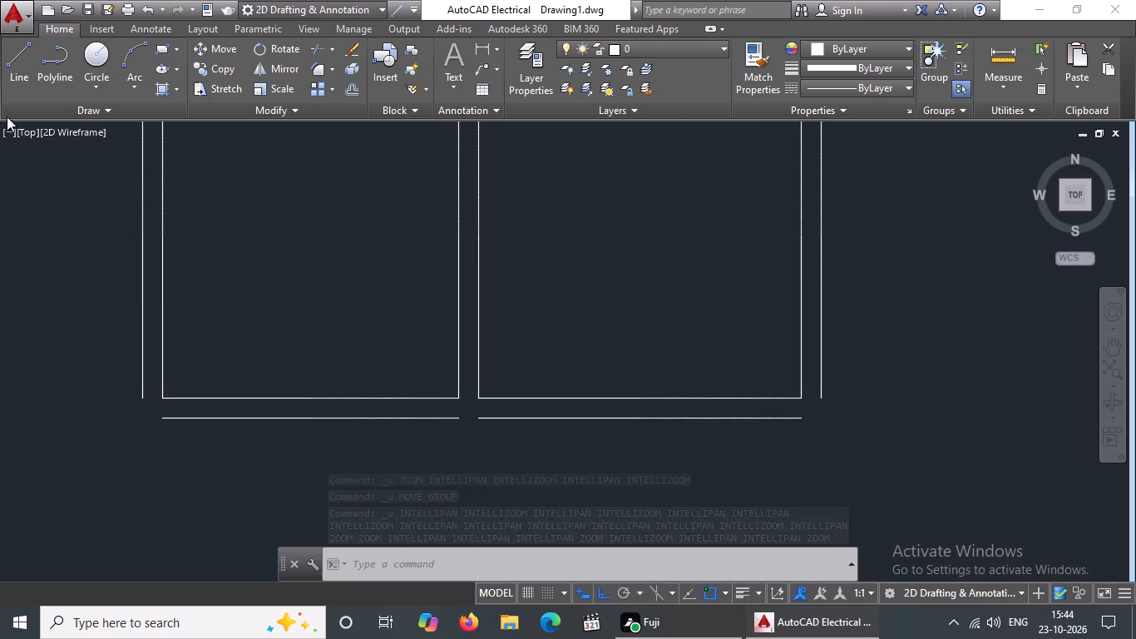
# Draw a room outline below the lower-left room: 7'10" down from its outer wall line, 11'10" to the right, and back up to the neighbouring wall line.
pyautogui.click(3, 53)
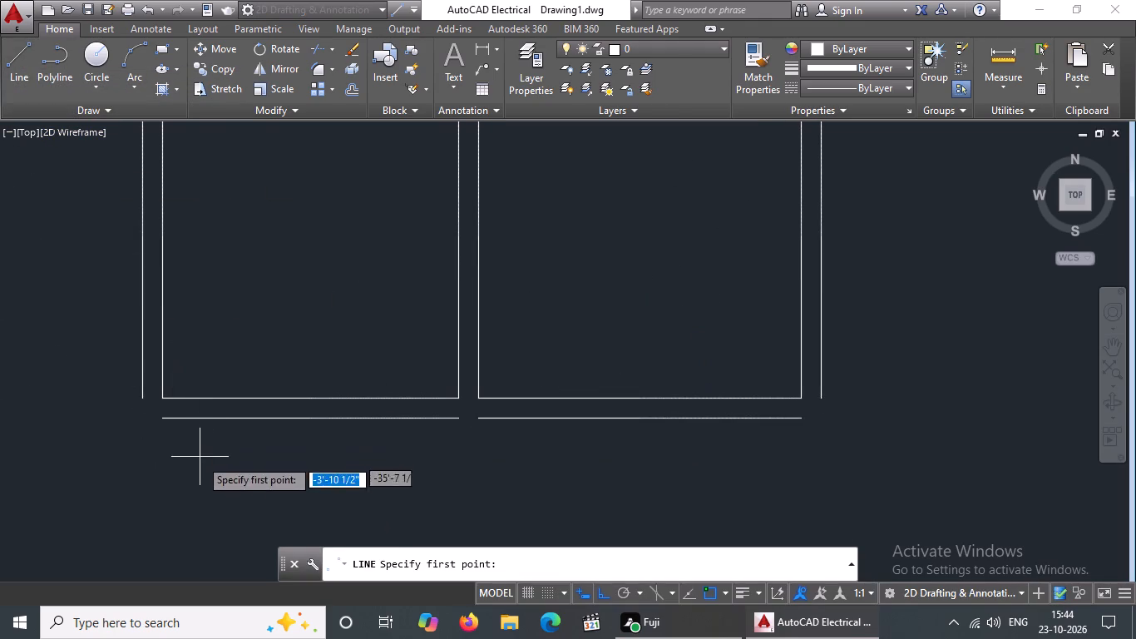
pyautogui.moveTo(163, 416); pyautogui.dragTo(163, 443)
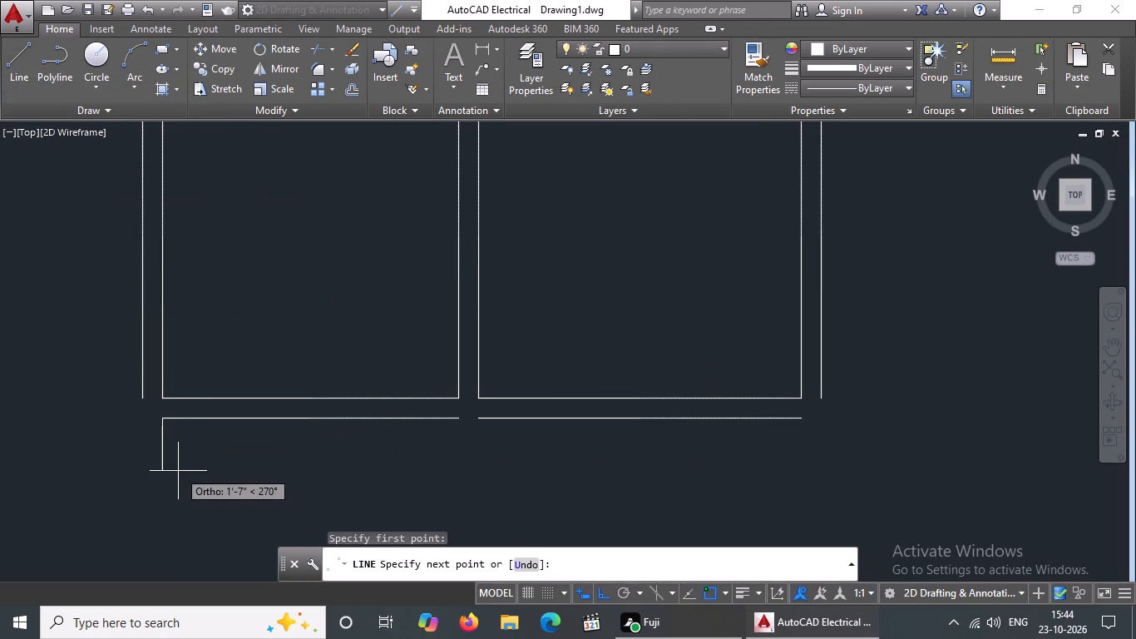
pyautogui.moveTo(176, 384); pyautogui.dragTo(224, 231, button='middle')
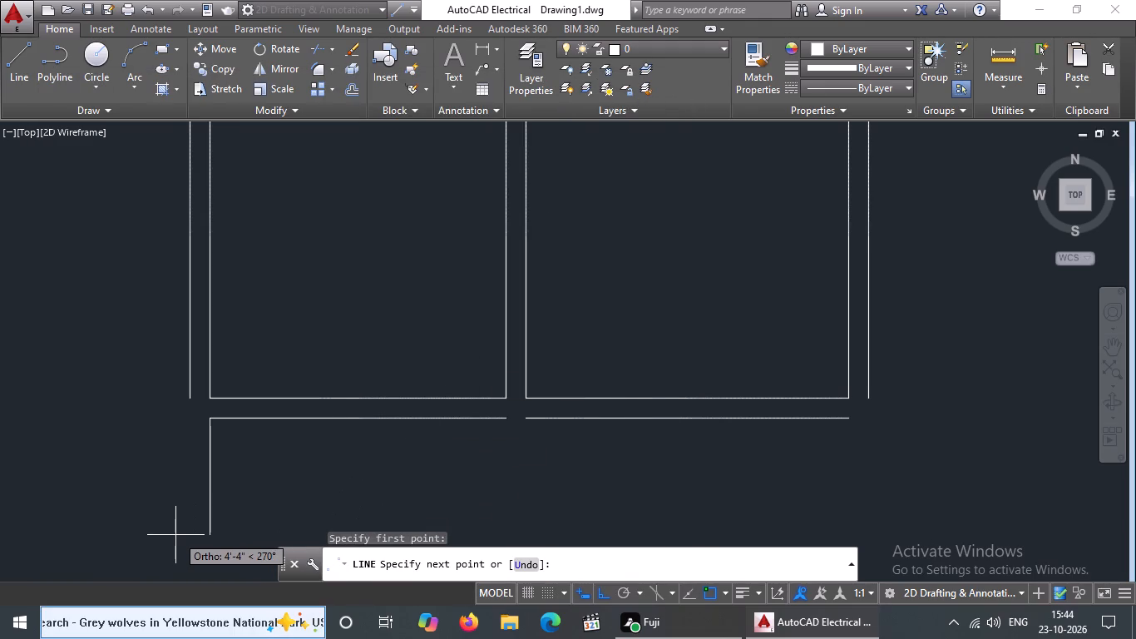
pyautogui.press('7')
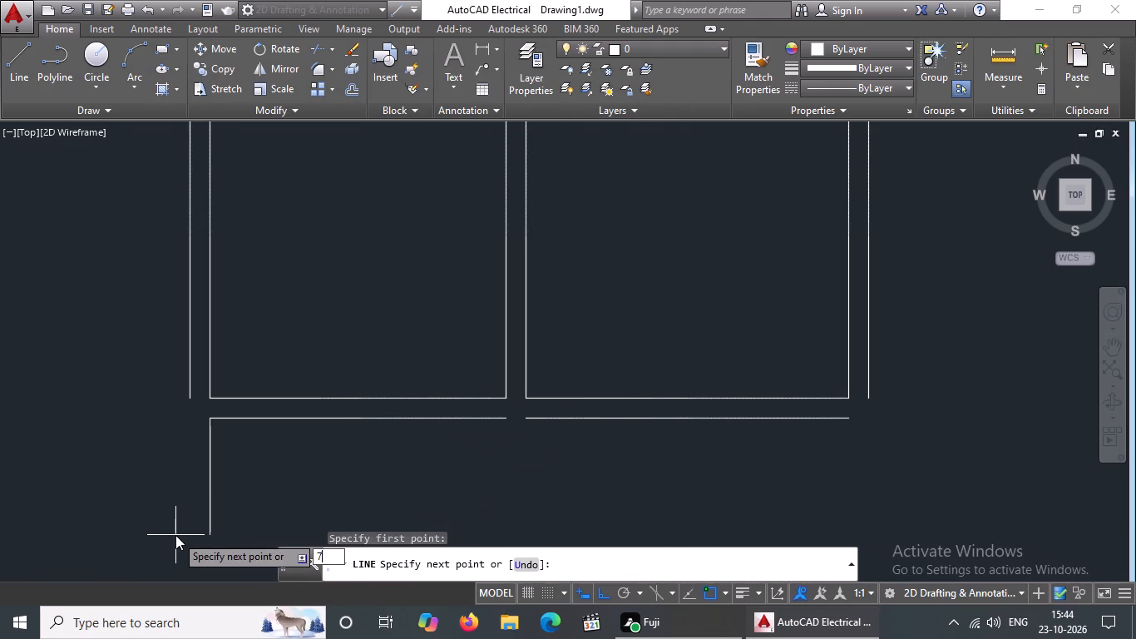
pyautogui.write('\'10"')
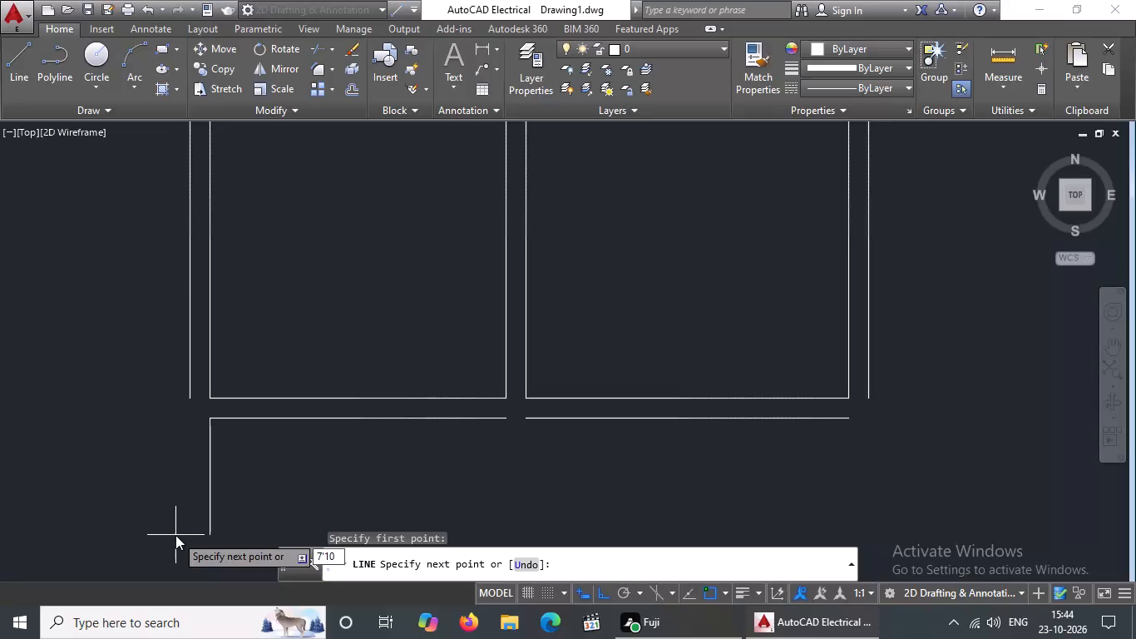
pyautogui.press('Return')
pyautogui.scroll(-3, 374, 459)
pyautogui.moveTo(375, 453); pyautogui.dragTo(414, 264, button='middle')
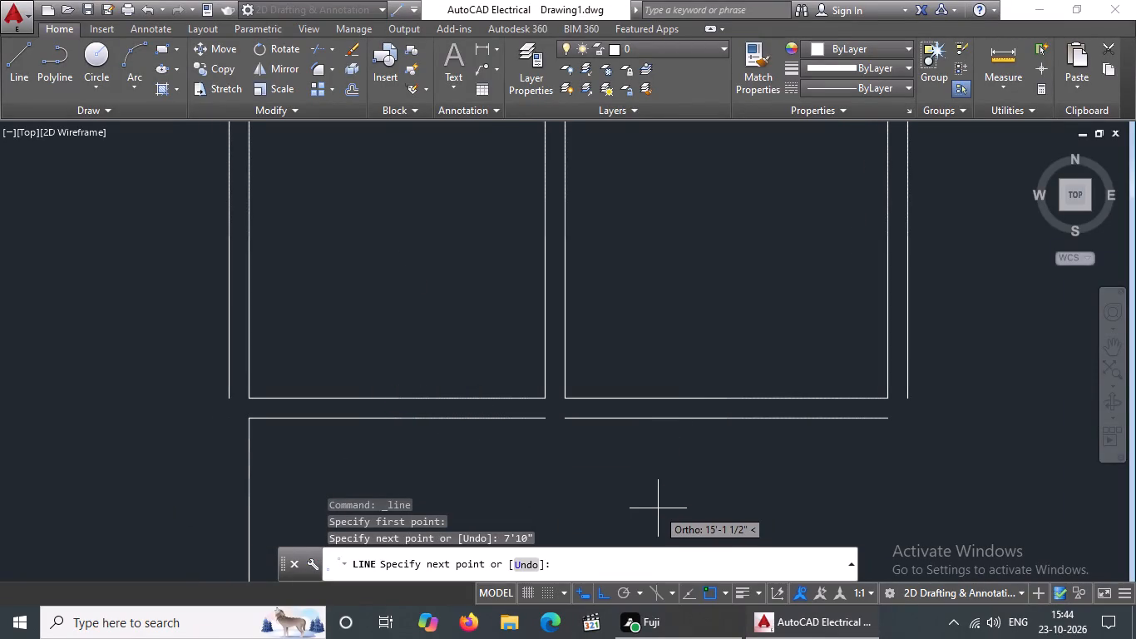
pyautogui.write('11')
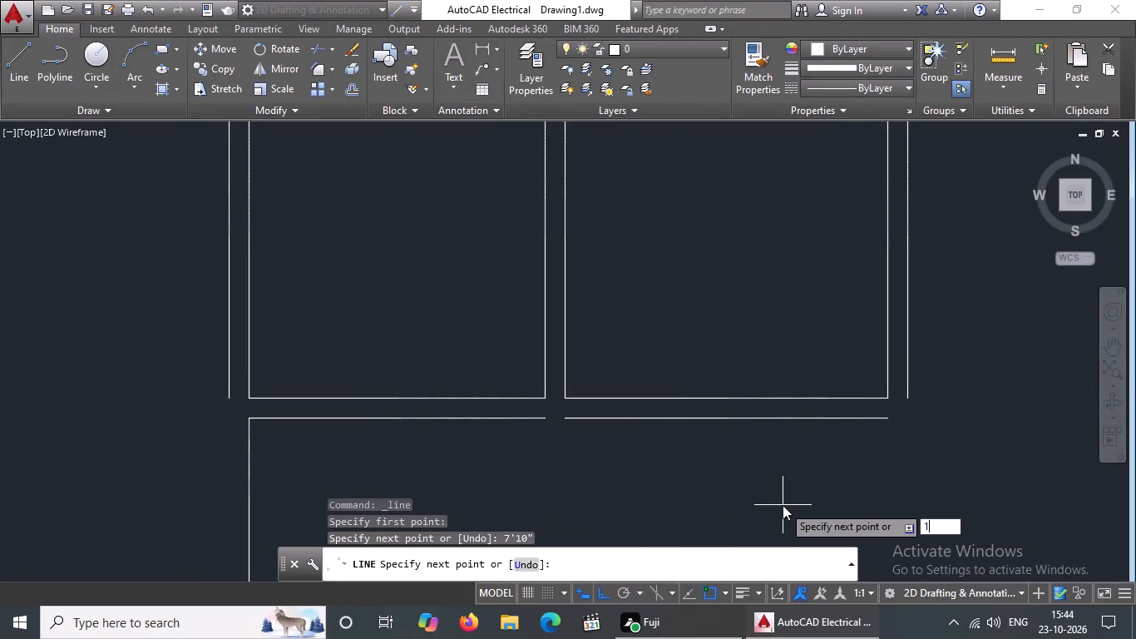
pyautogui.write('\'10"')
pyautogui.press('Return')
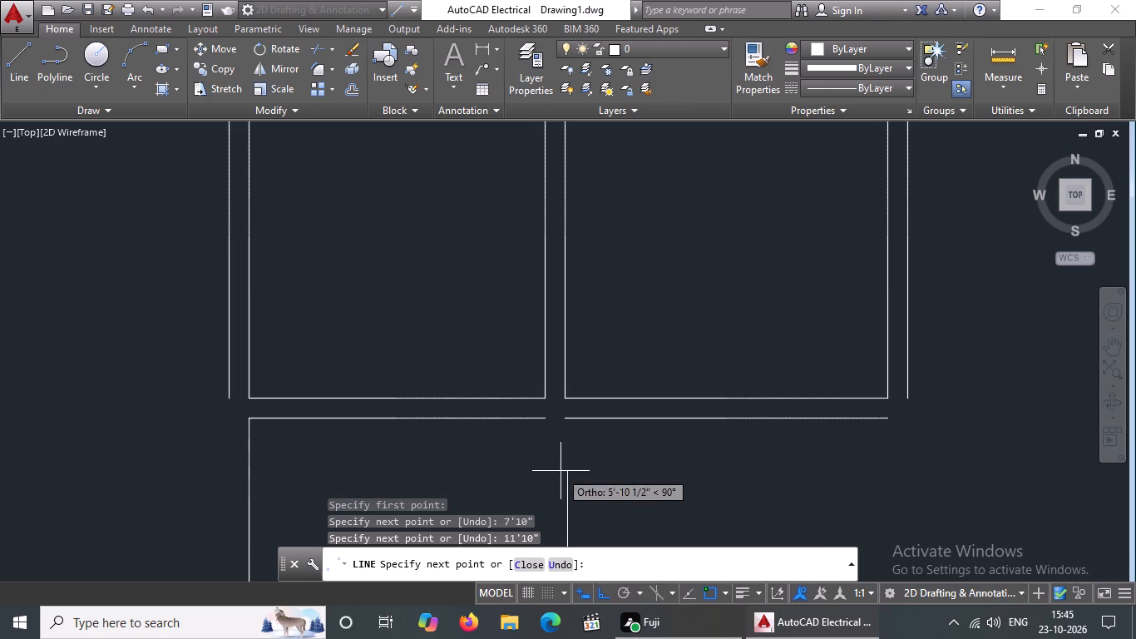
pyautogui.click(569, 420)
pyautogui.press('Escape')
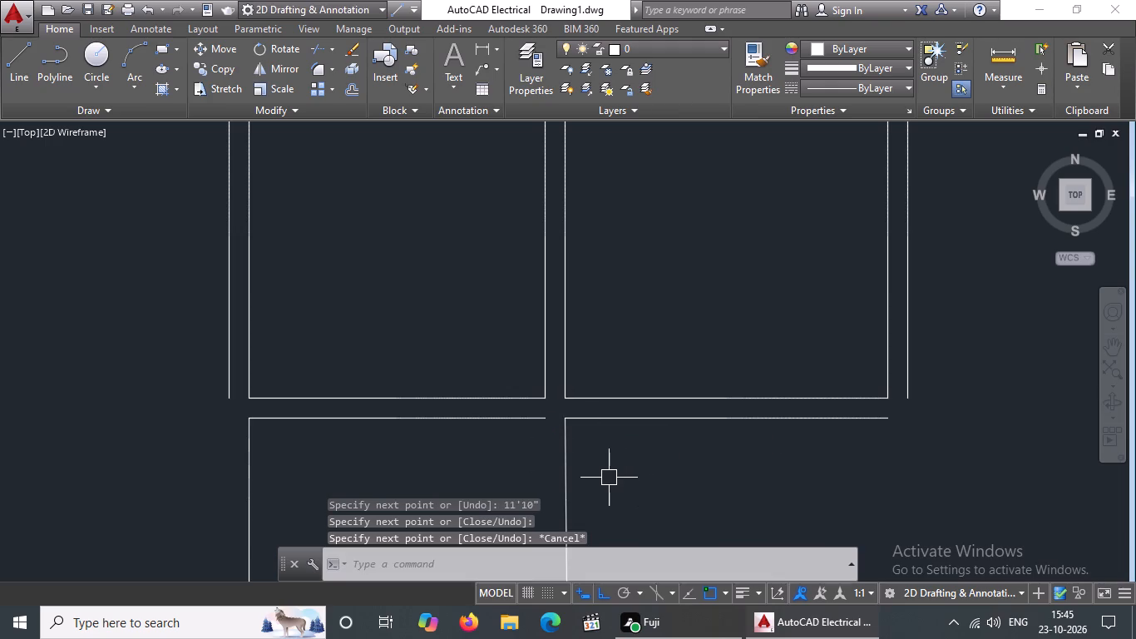
# Delete the slanted right side of the new bottom room outline.
pyautogui.scroll(-4, 609, 477)
pyautogui.moveTo(606, 466); pyautogui.dragTo(615, 394, button='middle')
pyautogui.scroll(1, 610, 435)
pyautogui.click(551, 473)
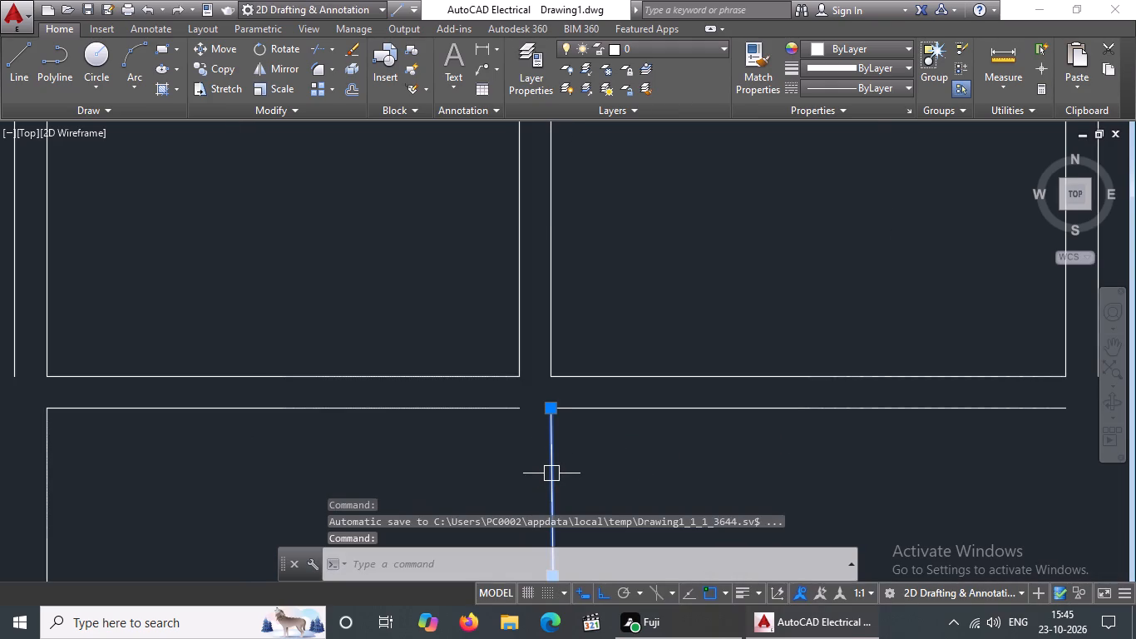
pyautogui.press('Delete')
pyautogui.scroll(-3, 552, 473)
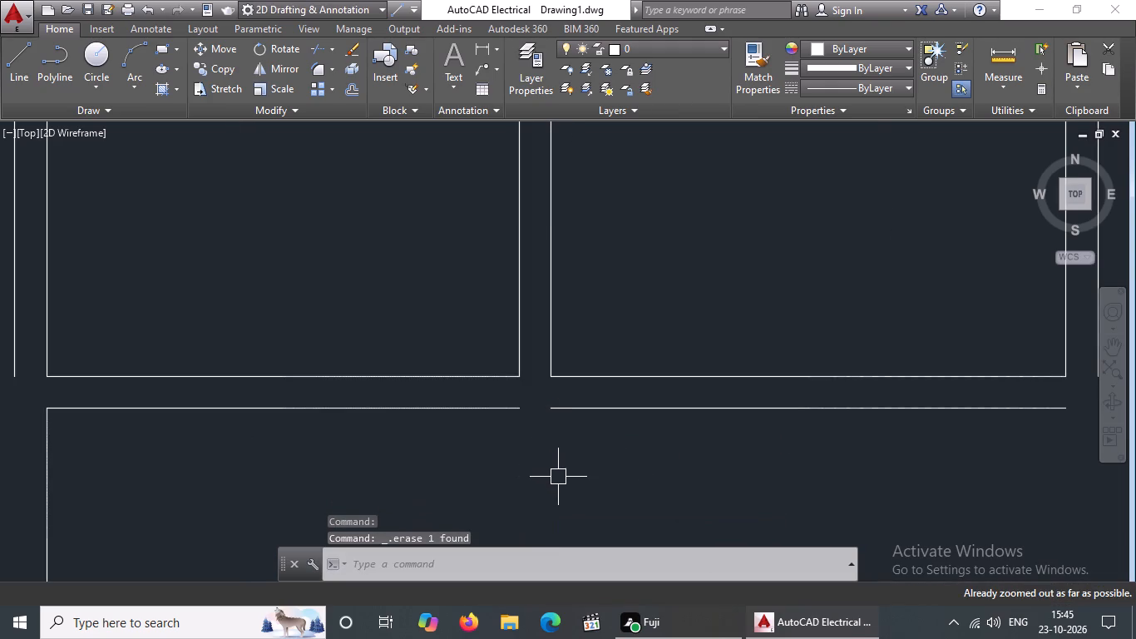
pyautogui.moveTo(546, 395); pyautogui.dragTo(546, 349, button='middle')
pyautogui.scroll(-8, 546, 355)
pyautogui.press('Escape')
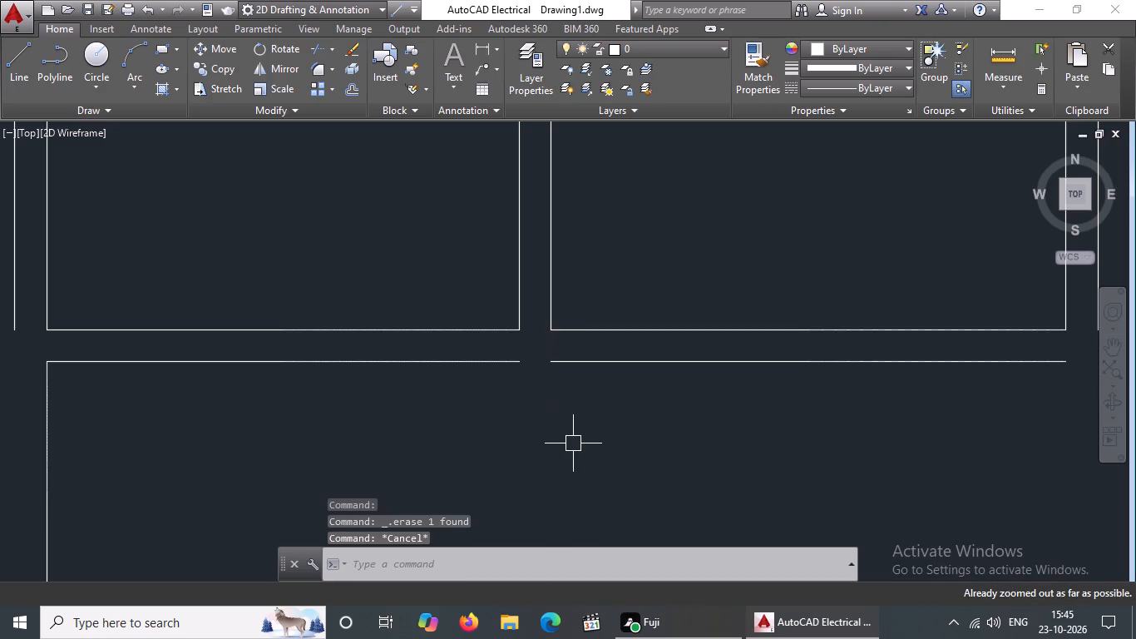
pyautogui.press('Escape')
pyautogui.press('Escape')
# Draw a vertical line from the right end of the new room's top edge down past its bottom edge.
pyautogui.write('Z A')
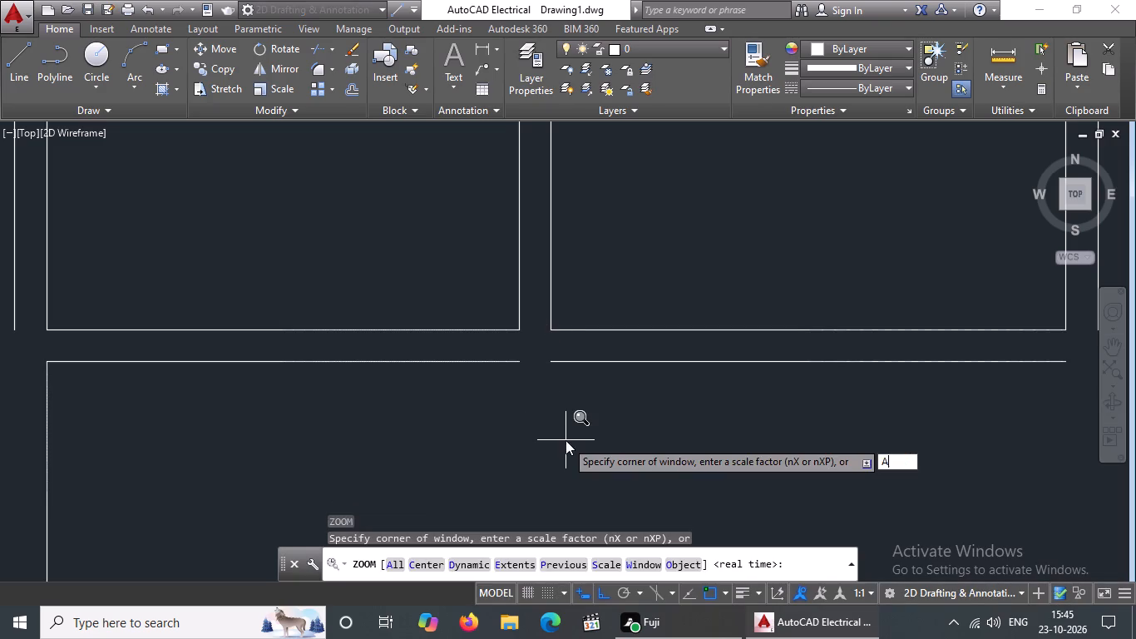
pyautogui.press('space')
pyautogui.scroll(-4, 564, 428)
pyautogui.scroll(3, 561, 502)
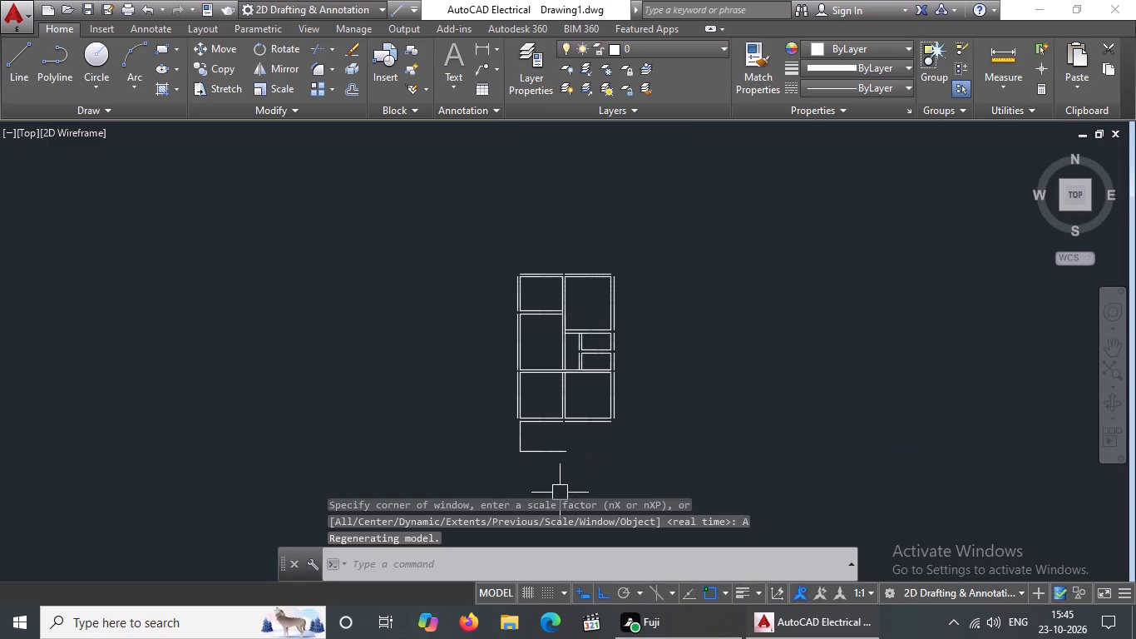
pyautogui.scroll(1, 559, 493)
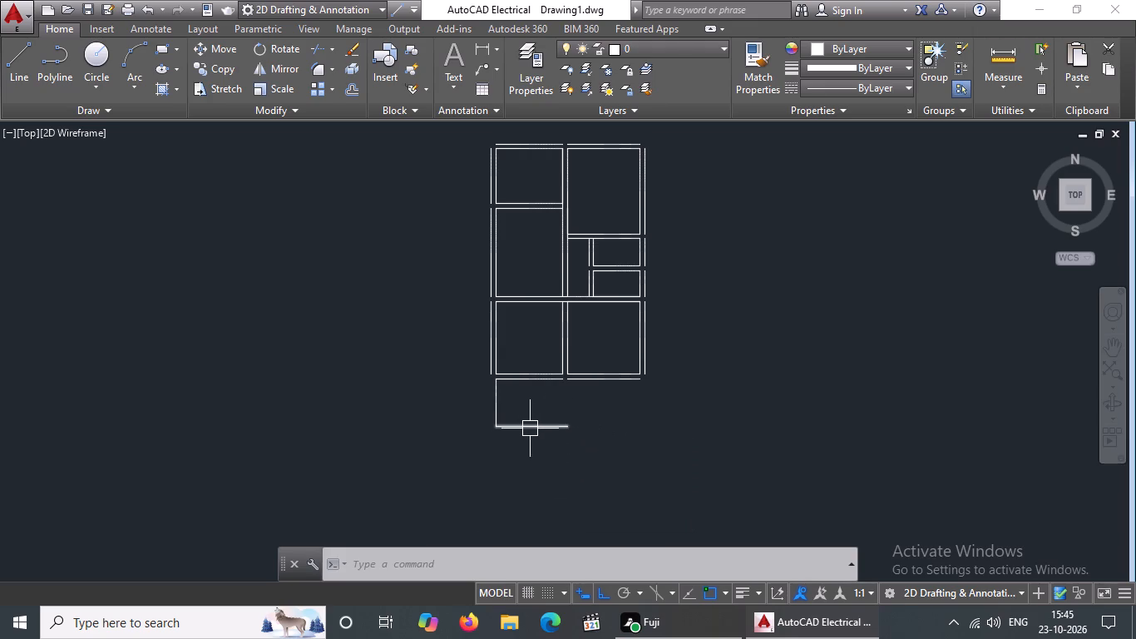
pyautogui.click(13, 63)
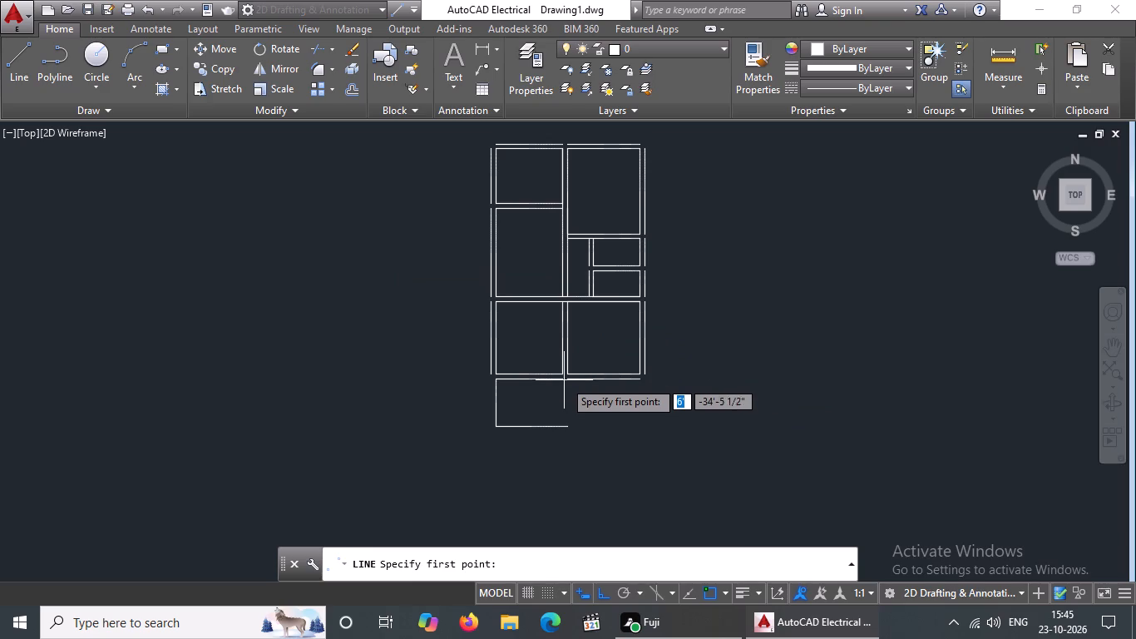
pyautogui.moveTo(563, 379); pyautogui.dragTo(570, 421)
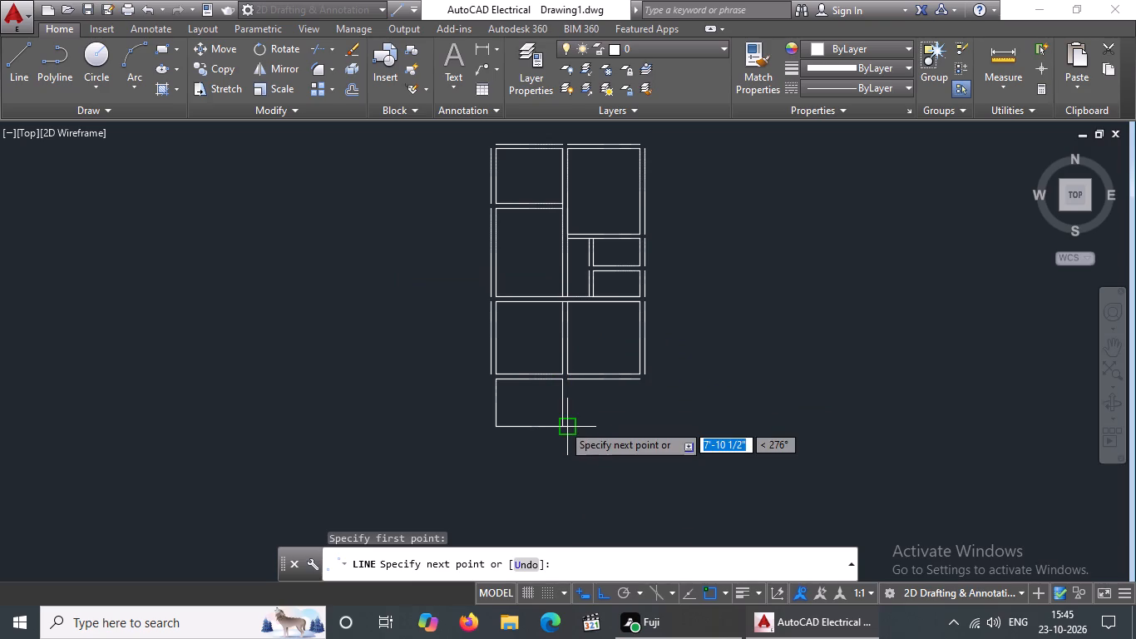
pyautogui.scroll(2, 559, 423)
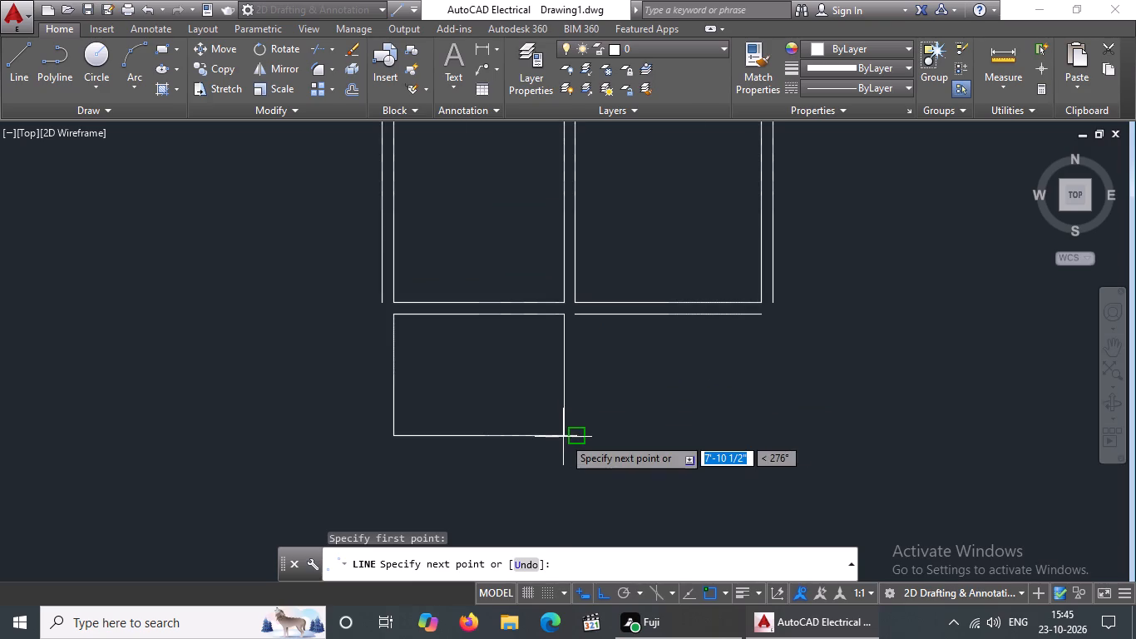
pyautogui.click(565, 443)
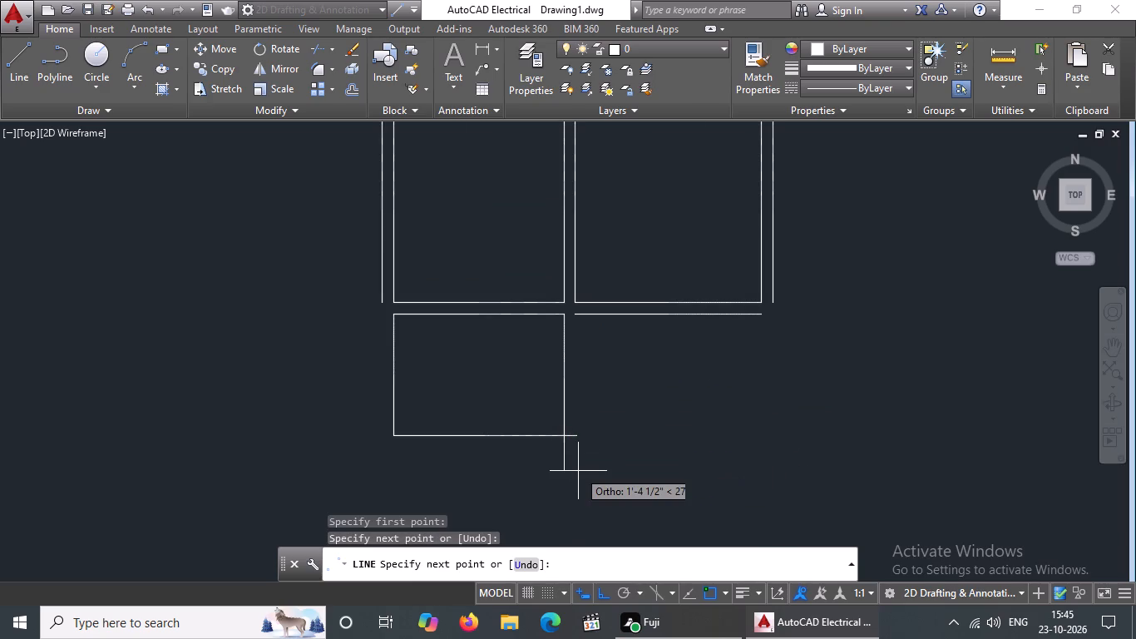
pyautogui.press('Escape')
# Trim the overhanging line ends at the new room's lower-right corner.
pyautogui.write('TR')
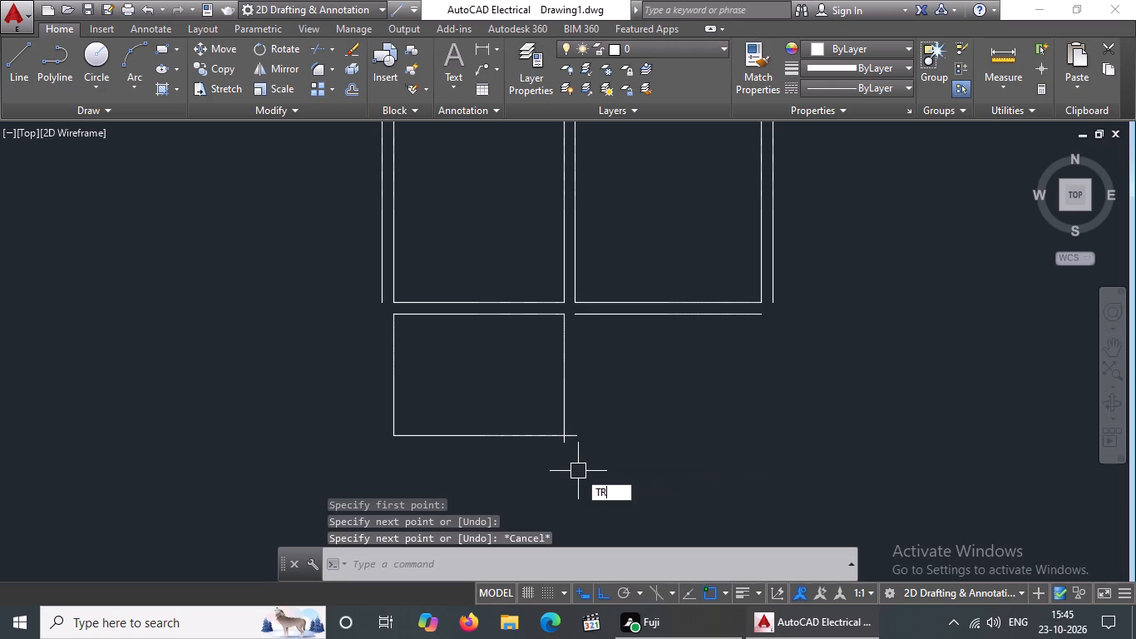
pyautogui.press('Return')
pyautogui.press('Return')
pyautogui.click(569, 446)
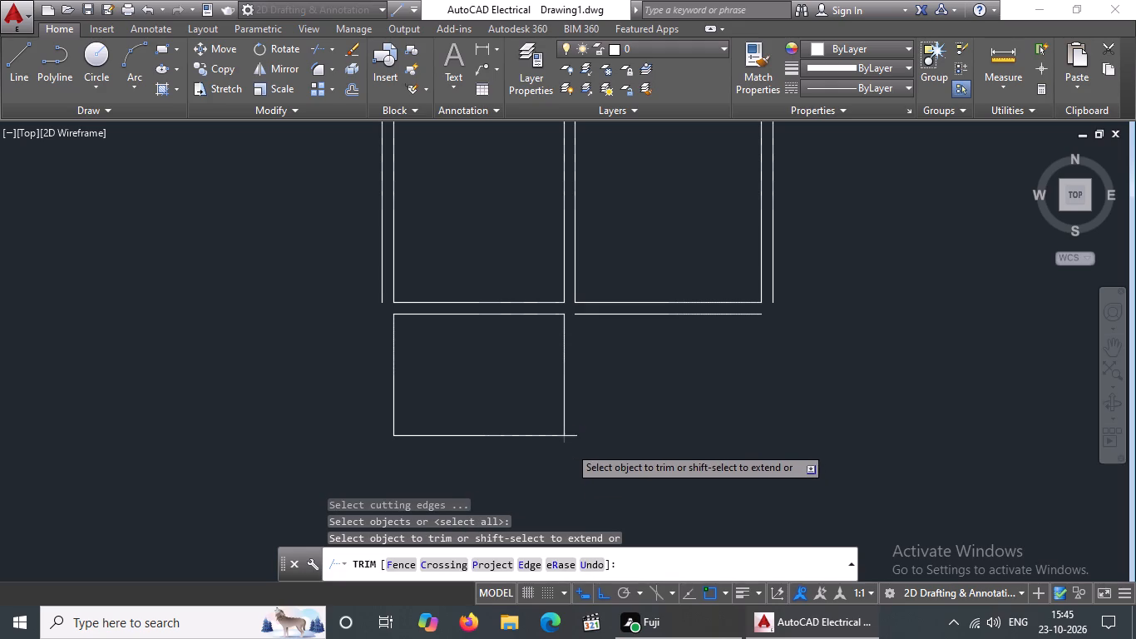
pyautogui.click(578, 432)
pyautogui.click(573, 437)
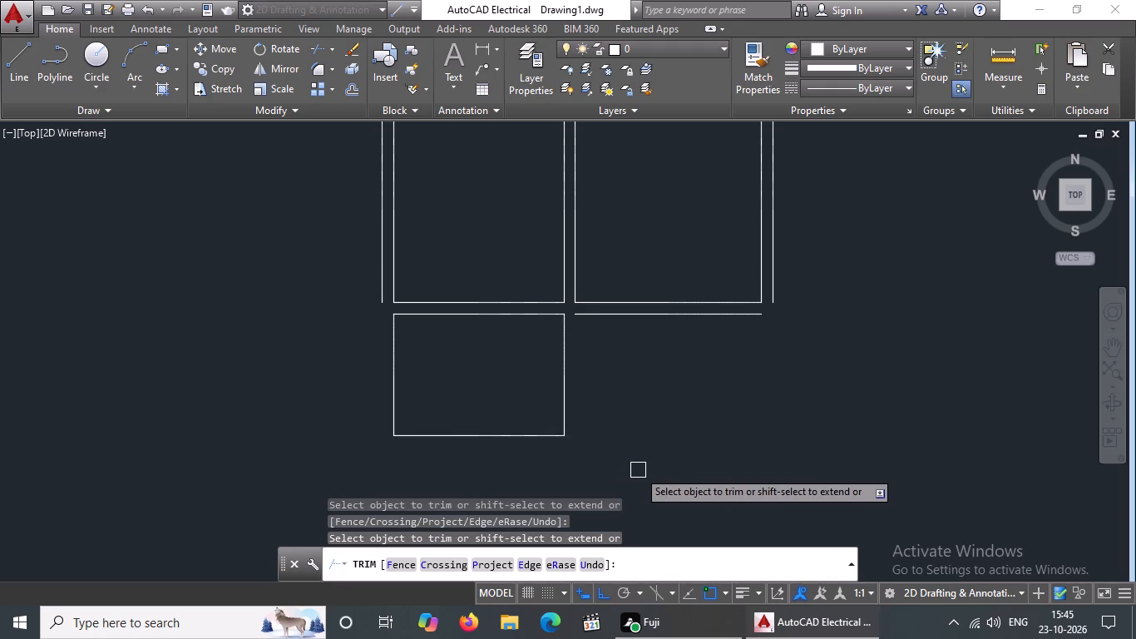
pyautogui.press('Escape')
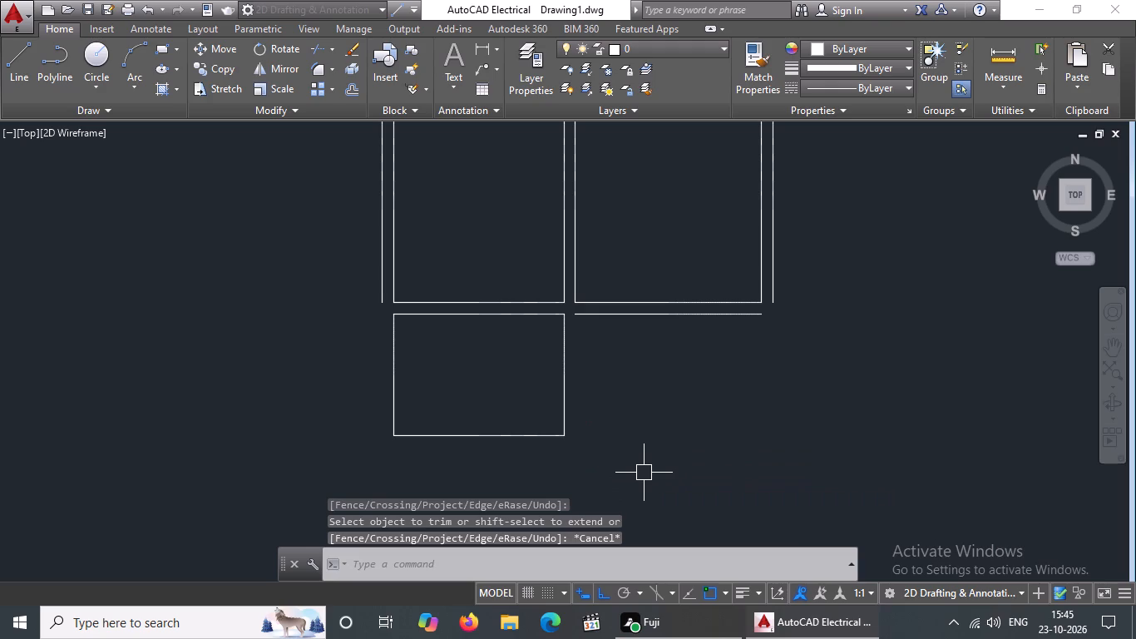
# Offset the left, bottom and right sides of the new bottom room outward by 9" for the wall thickness.
pyautogui.press('o')
pyautogui.press('Return')
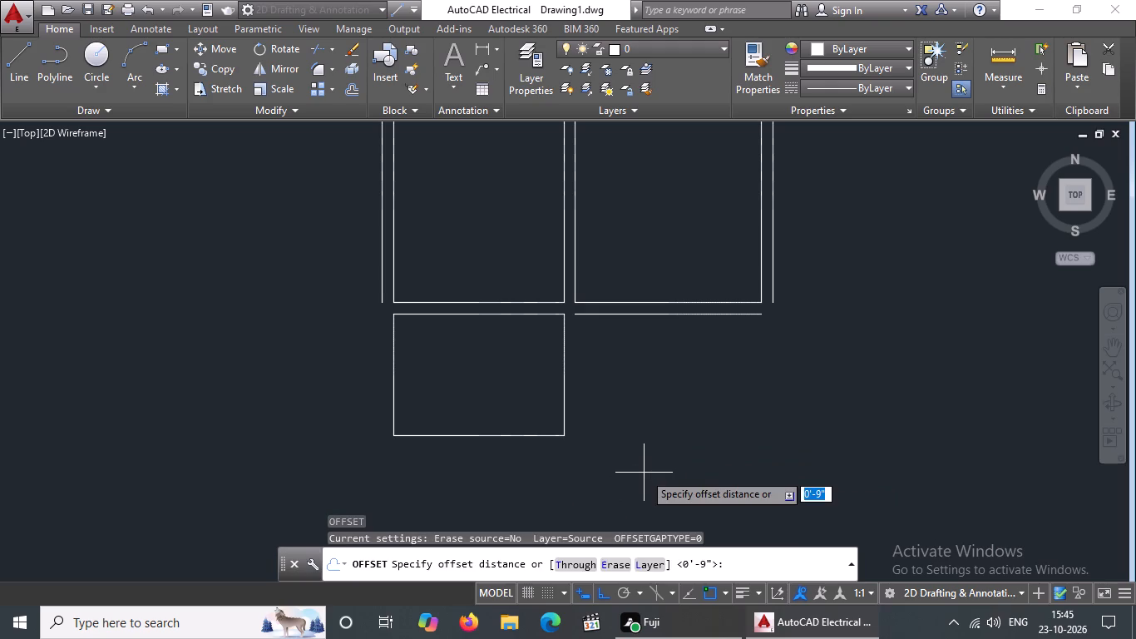
pyautogui.write('9"')
pyautogui.press('Return')
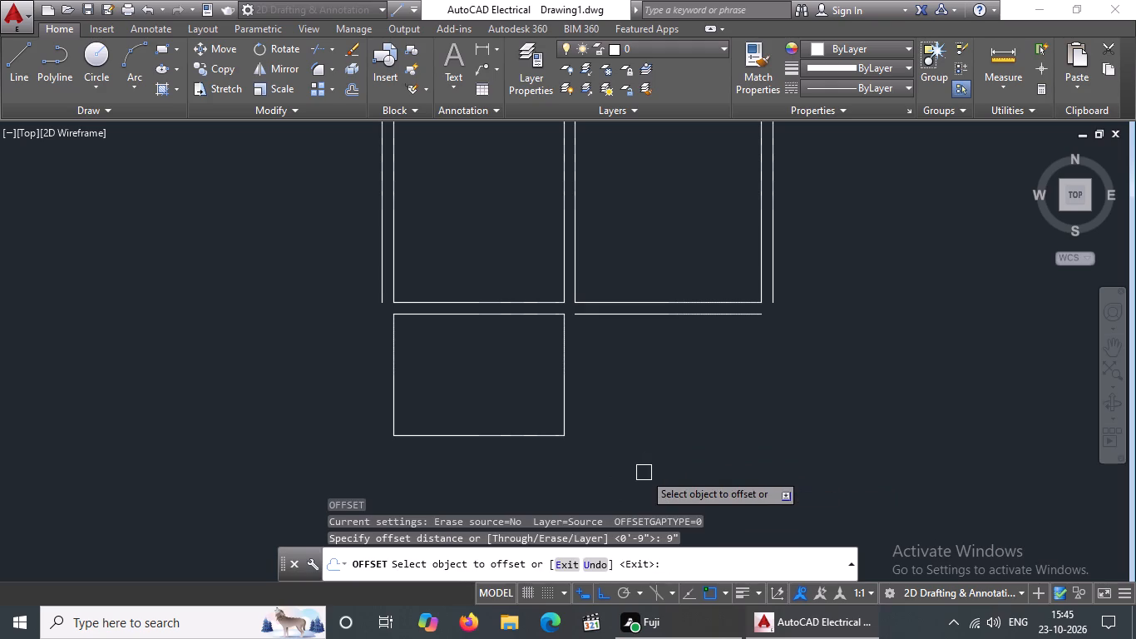
pyautogui.moveTo(398, 374); pyautogui.dragTo(386, 382)
pyautogui.click(316, 403)
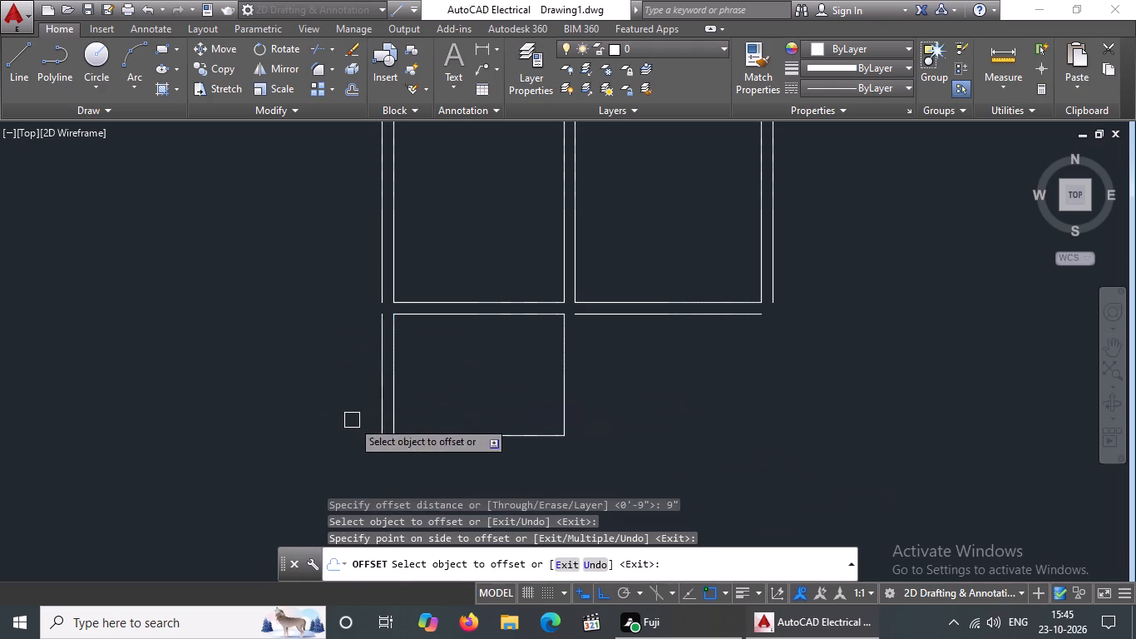
pyautogui.click(455, 438)
pyautogui.click(462, 479)
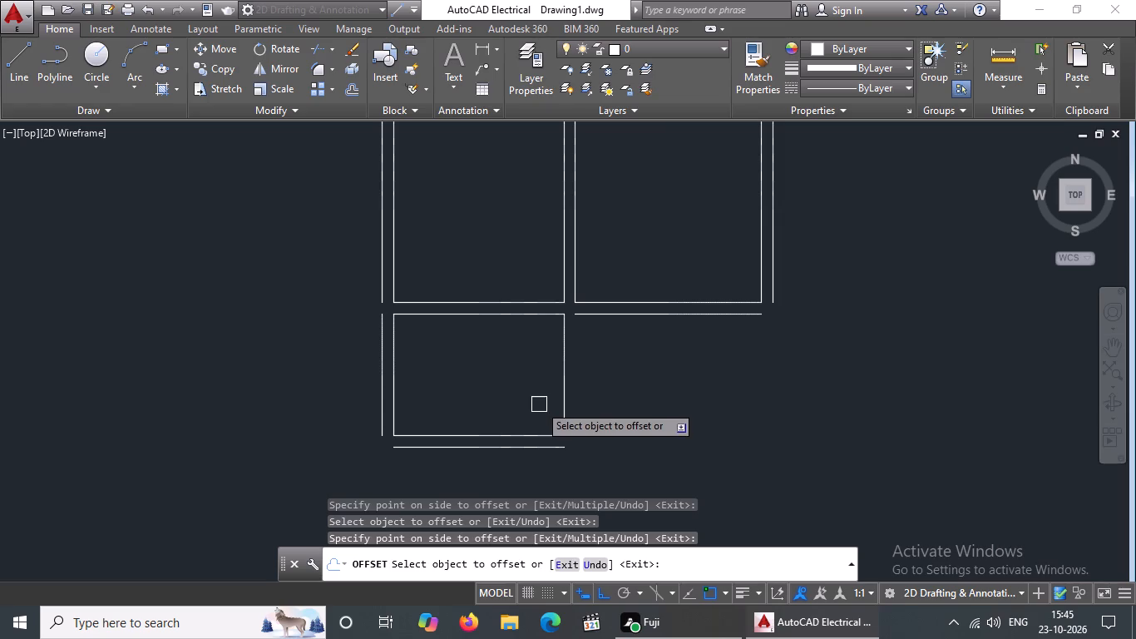
pyautogui.moveTo(564, 392); pyautogui.dragTo(574, 391)
pyautogui.click(632, 391)
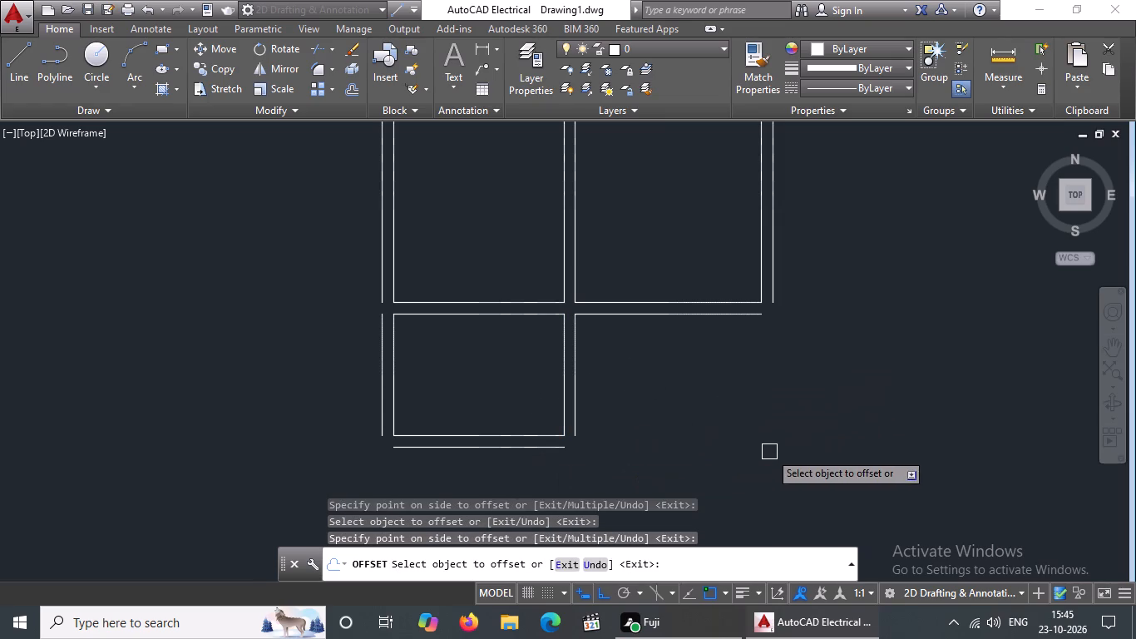
pyautogui.press('Escape')
# Fillet the new room's bottom outer wall line with the plan's right outer wall line into a sharp corner.
pyautogui.press('f')
pyautogui.press('Return')
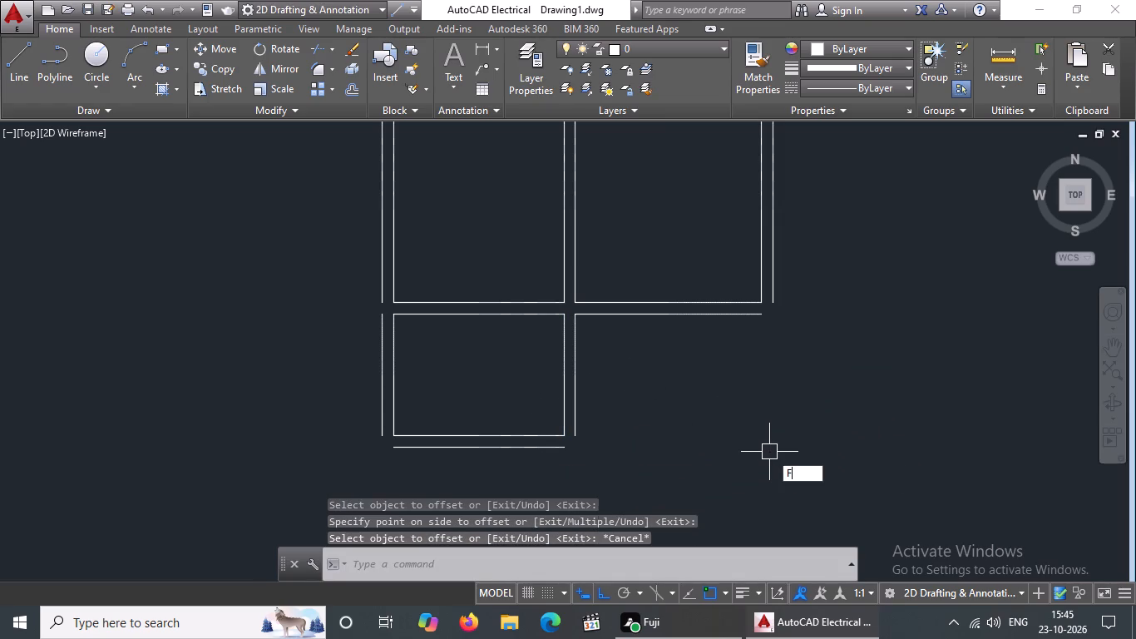
pyautogui.click(557, 452)
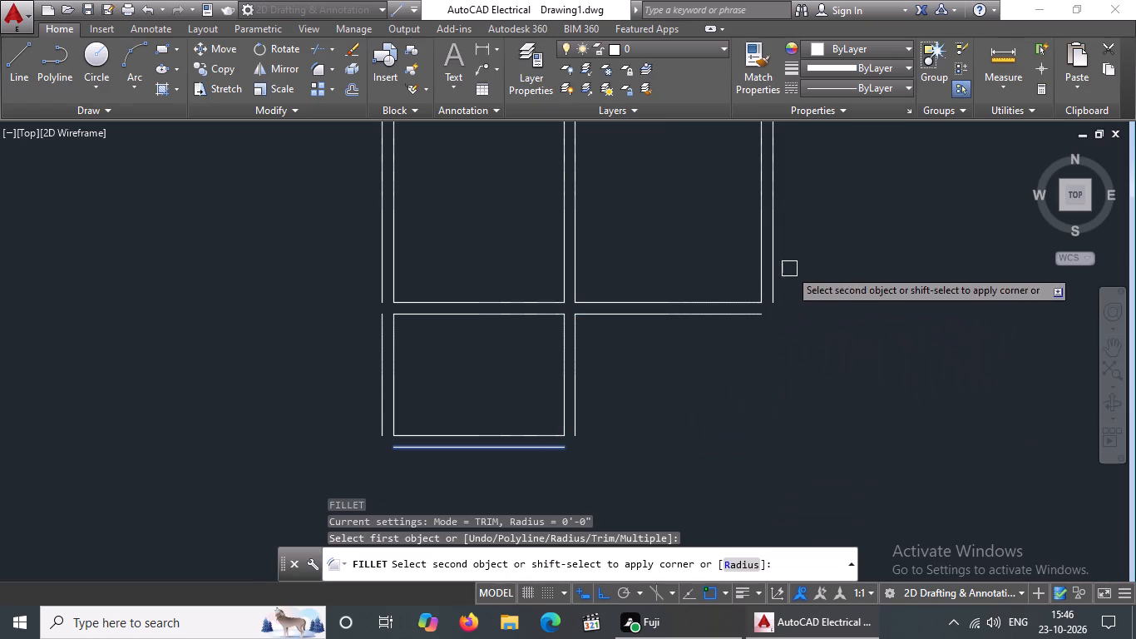
pyautogui.click(778, 273)
# Fillet the bottom-left room's lower inner wall line with the plan's right inner wall line into a sharp corner.
pyautogui.press('f')
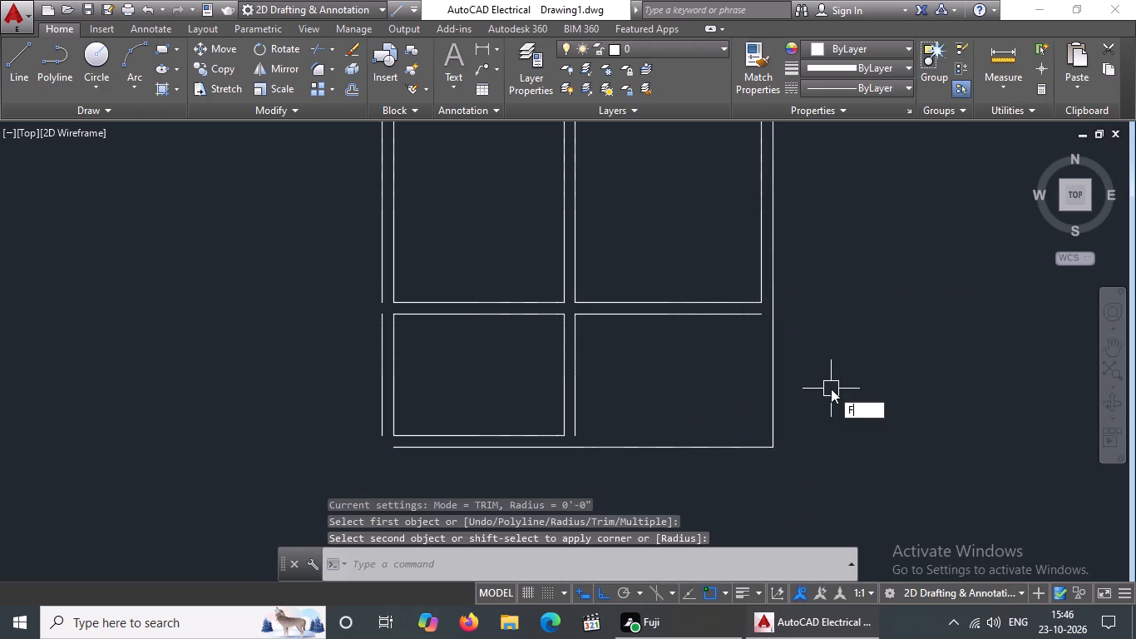
pyautogui.press('Return')
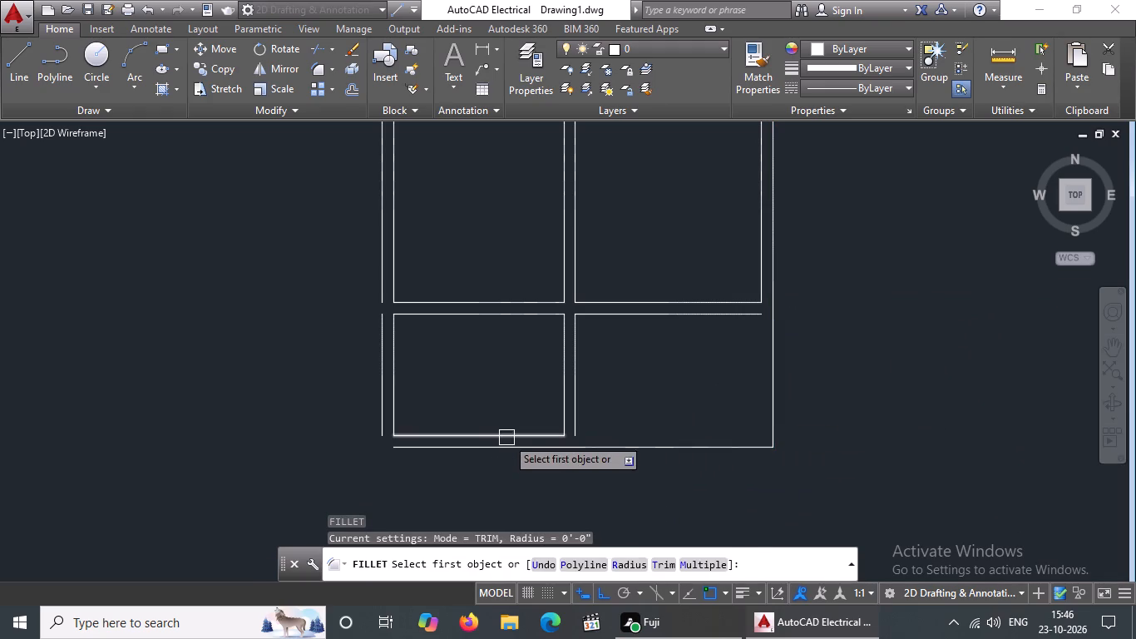
pyautogui.click(507, 435)
pyautogui.click(756, 278)
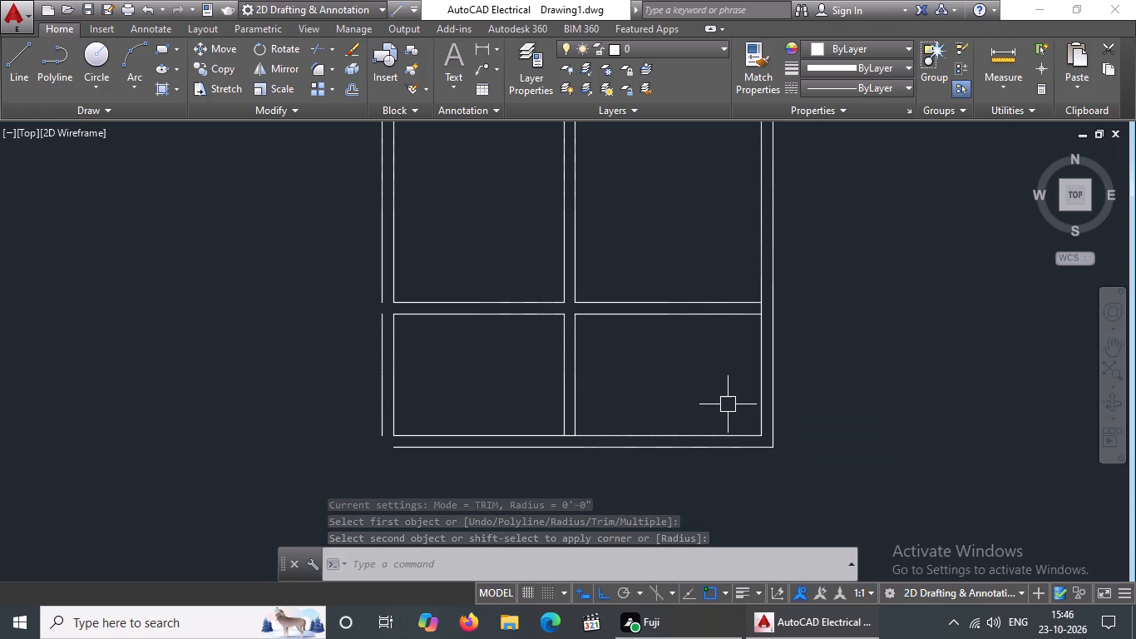
pyautogui.scroll(-4, 728, 404)
pyautogui.scroll(1, 736, 430)
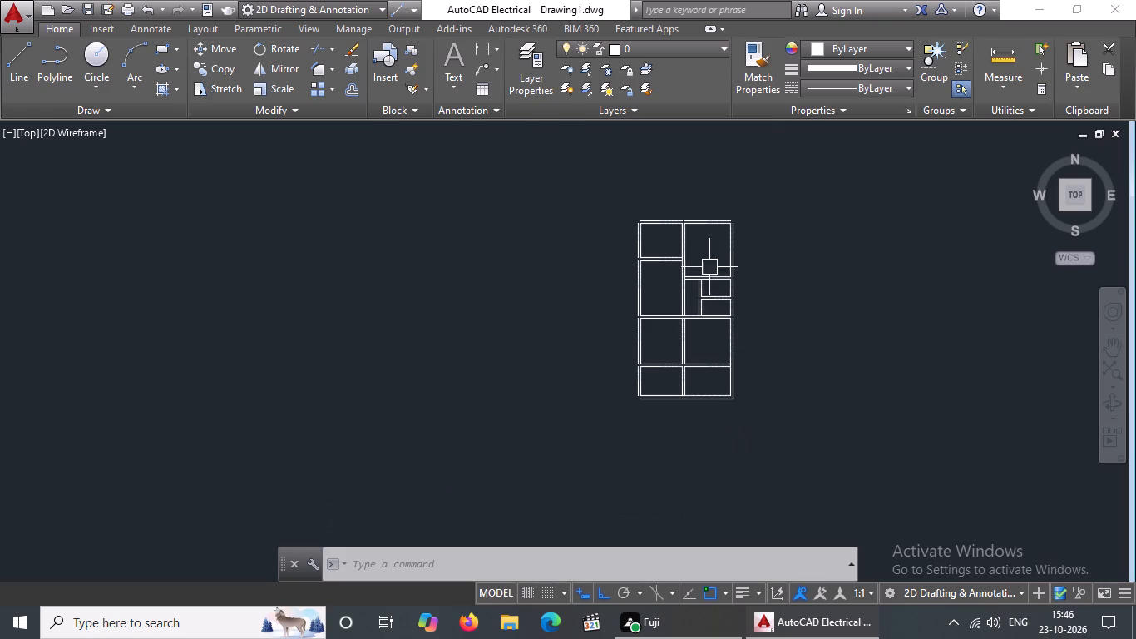
pyautogui.press('Escape')
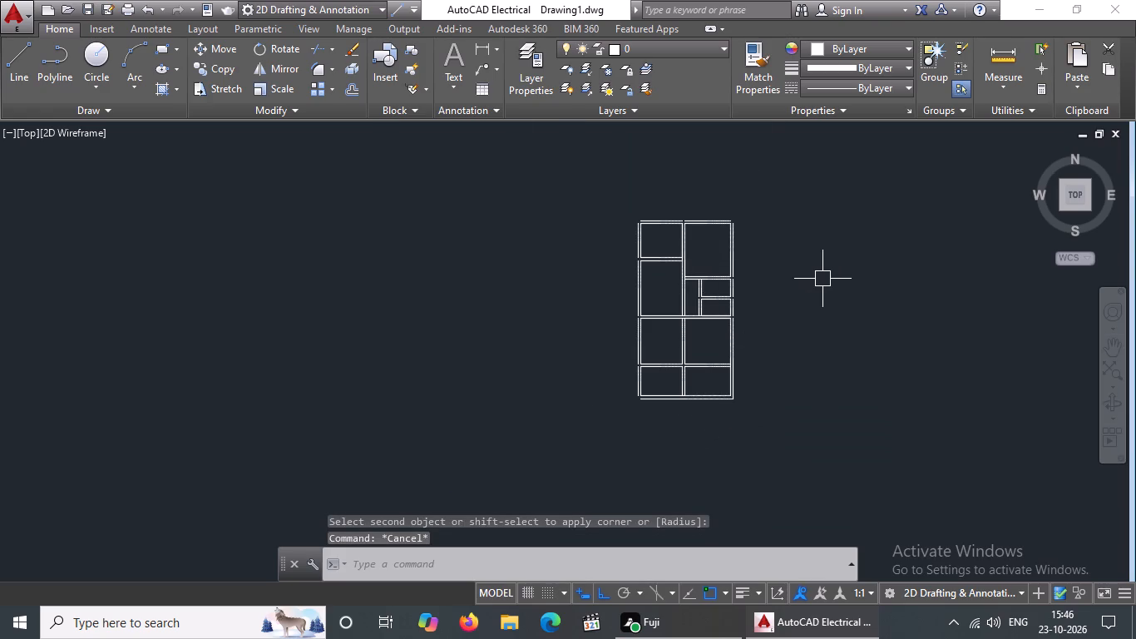
# Fillet the outer wall lines at the plan's top-left and top-right corners in multiple mode with radius 0.
pyautogui.press('f')
pyautogui.press('Return')
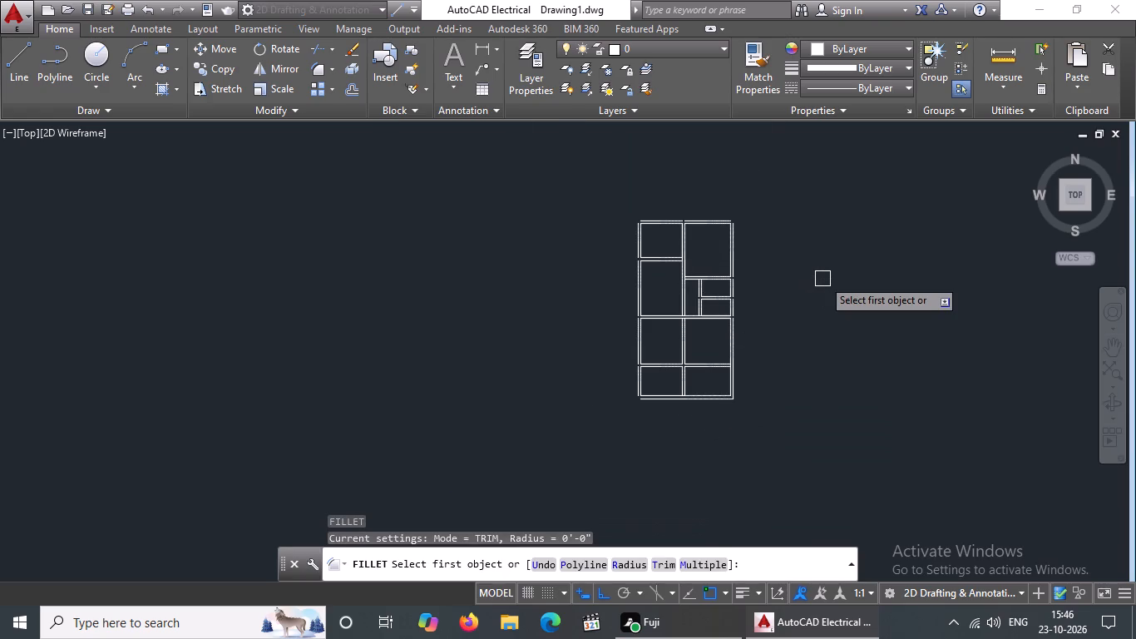
pyautogui.press('m')
pyautogui.press('Return')
pyautogui.press('r')
pyautogui.press('Return')
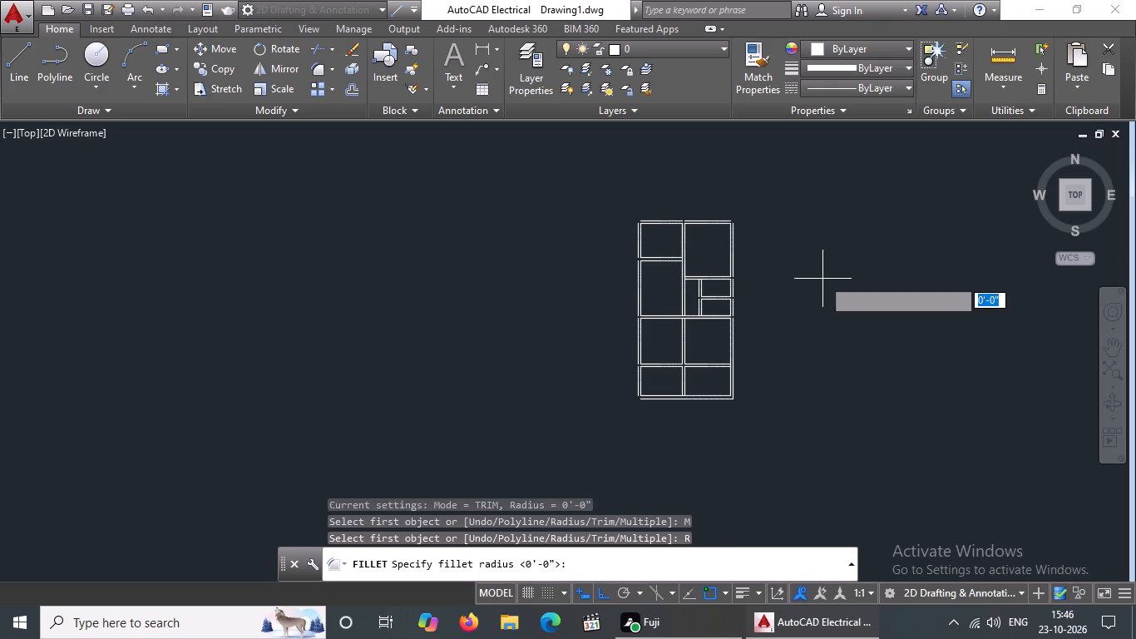
pyautogui.press('0')
pyautogui.press('Return')
pyautogui.scroll(2, 679, 224)
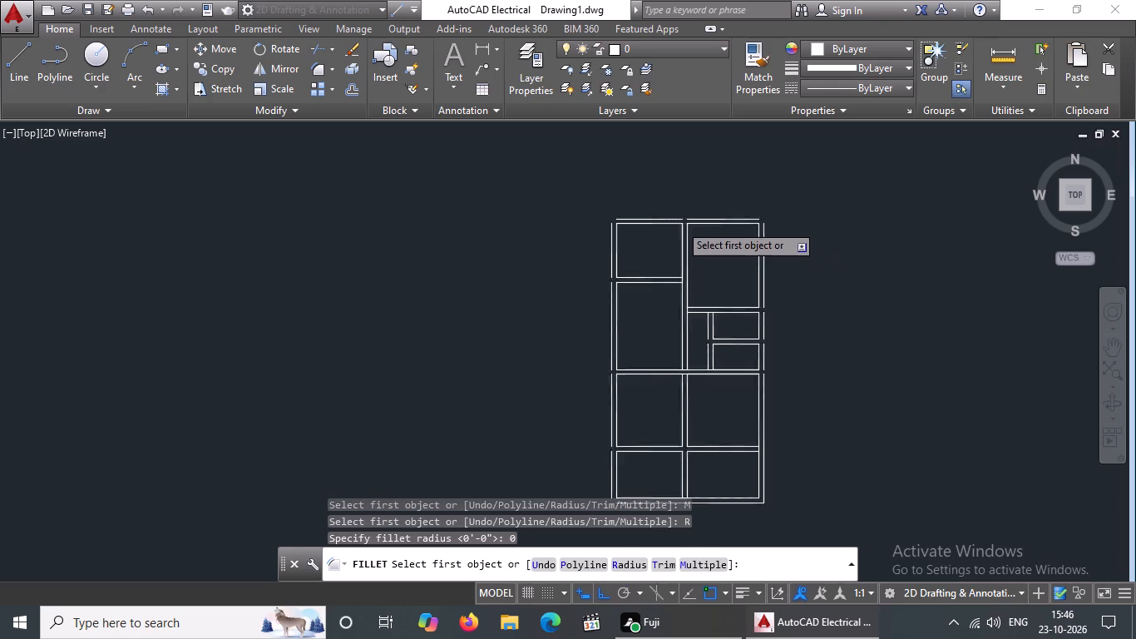
pyautogui.click(564, 234)
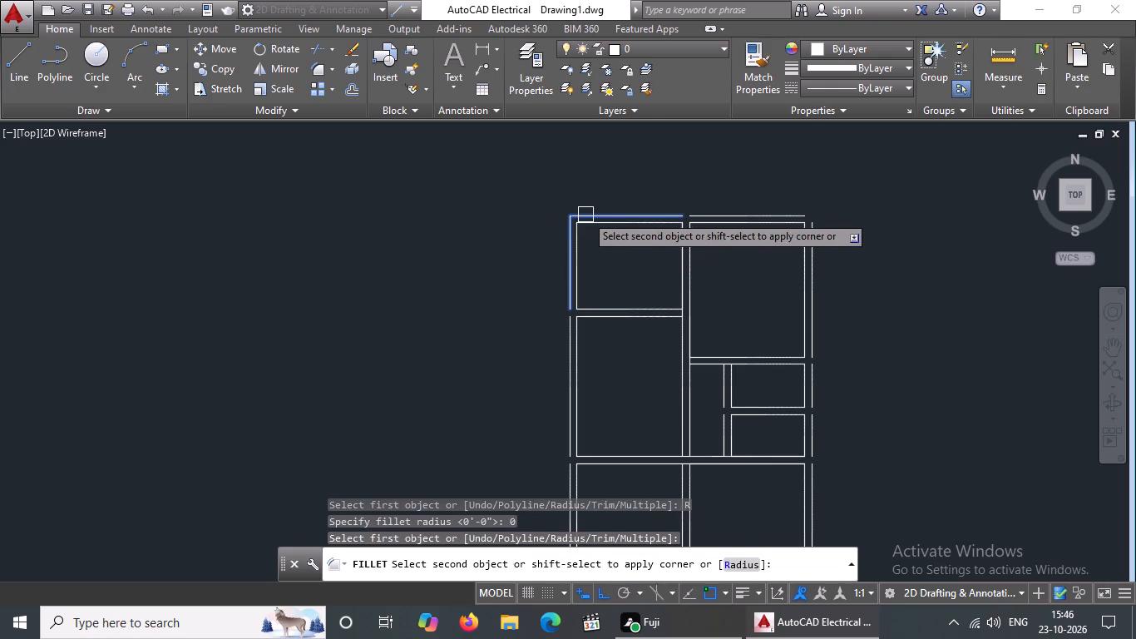
pyautogui.moveTo(585, 214); pyautogui.dragTo(601, 213)
pyautogui.click(795, 215)
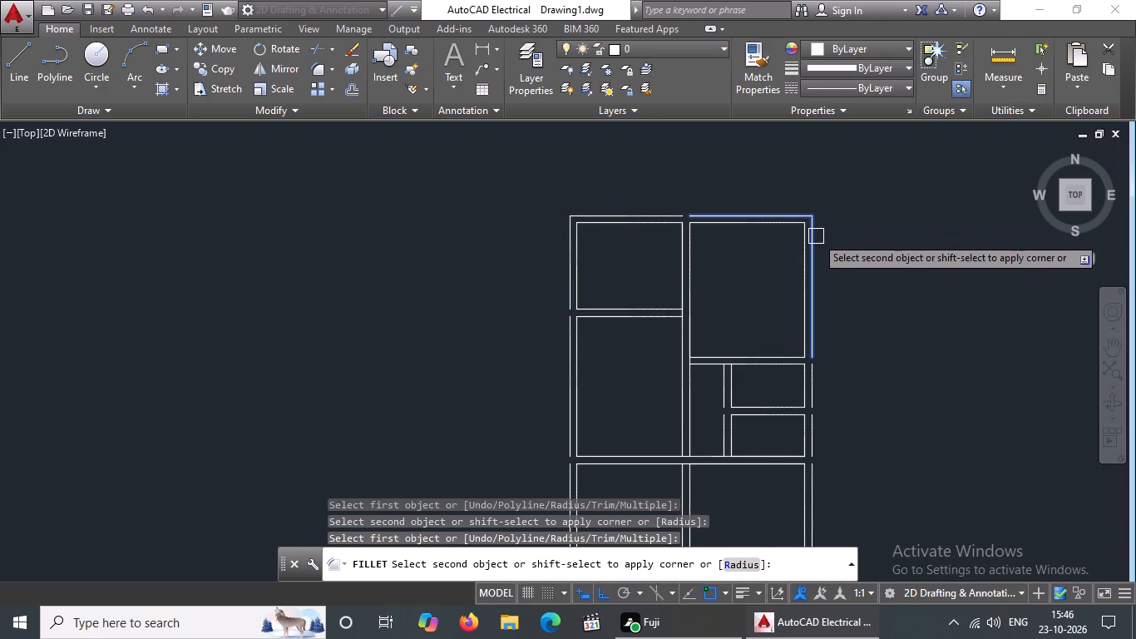
pyautogui.click(816, 236)
# Fillet the left and bottom outer wall lines into a sharp corner at the plan's bottom-left.
pyautogui.scroll(-3, 610, 313)
pyautogui.scroll(4, 619, 420)
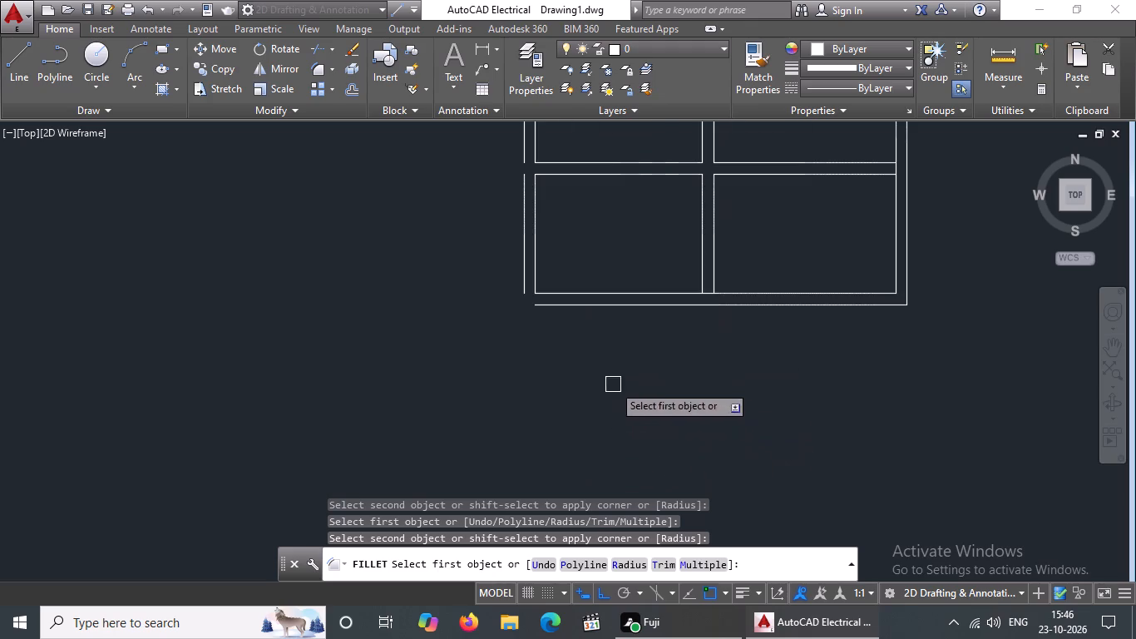
pyautogui.moveTo(521, 268); pyautogui.dragTo(526, 280)
pyautogui.click(538, 310)
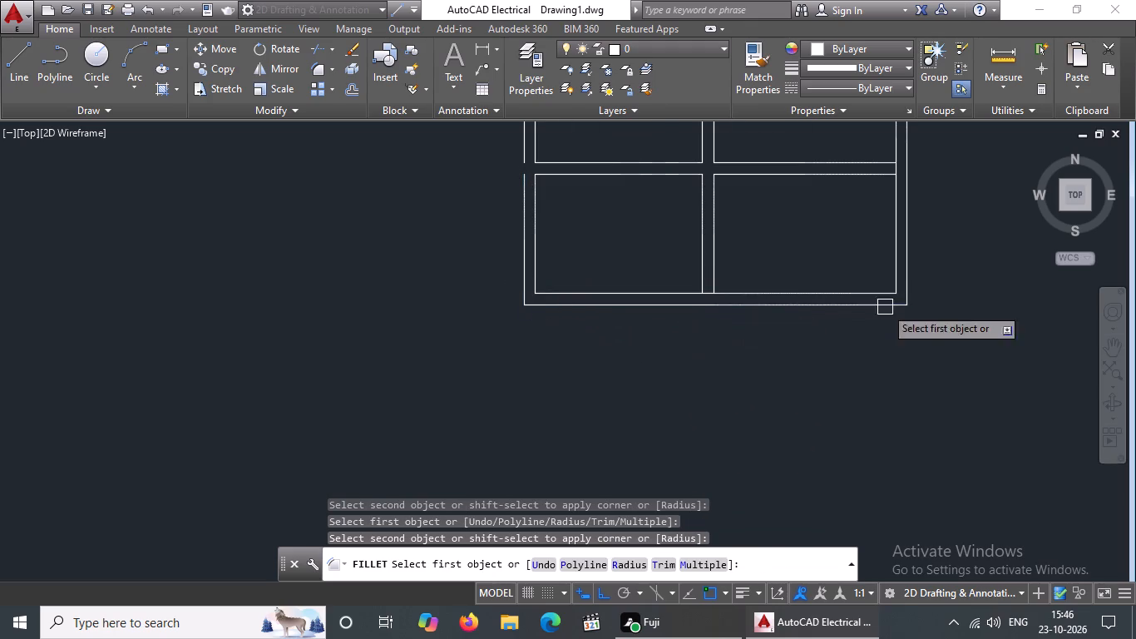
pyautogui.scroll(-3, 931, 294)
pyautogui.moveTo(926, 230); pyautogui.dragTo(847, 333, button='middle')
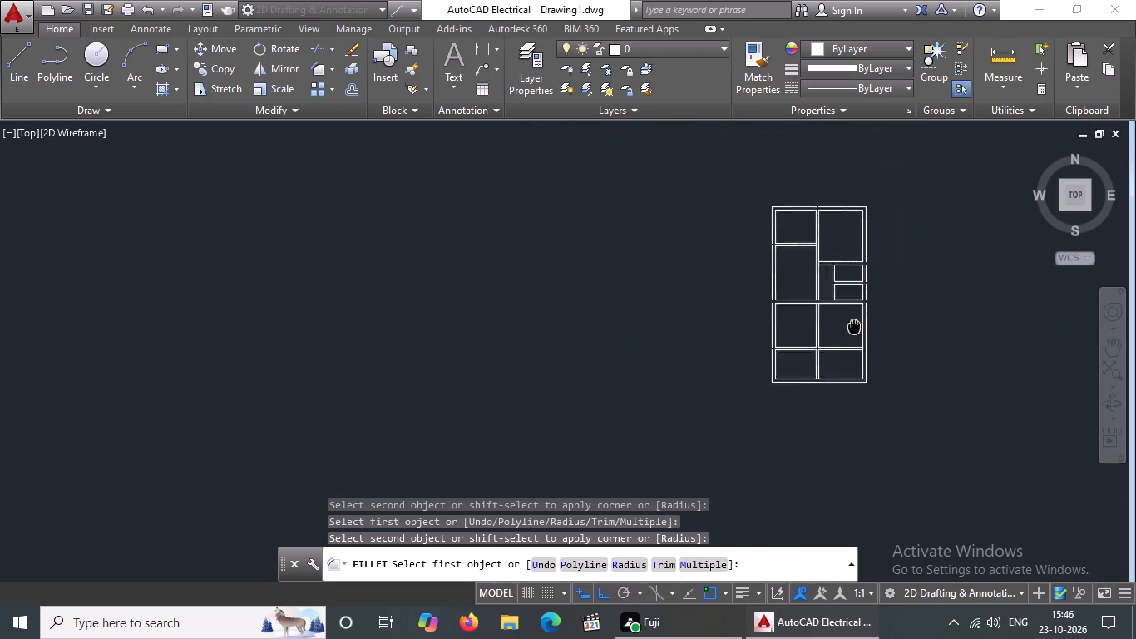
pyautogui.moveTo(847, 333); pyautogui.dragTo(797, 370, button='middle')
pyautogui.scroll(3, 717, 461)
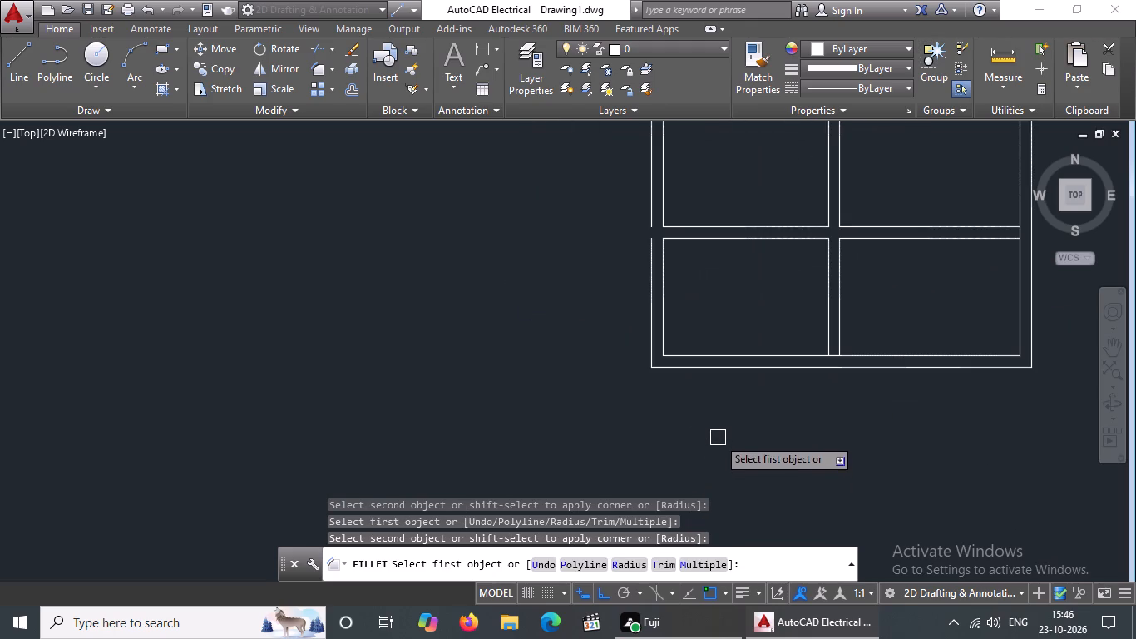
pyautogui.scroll(-2, 762, 401)
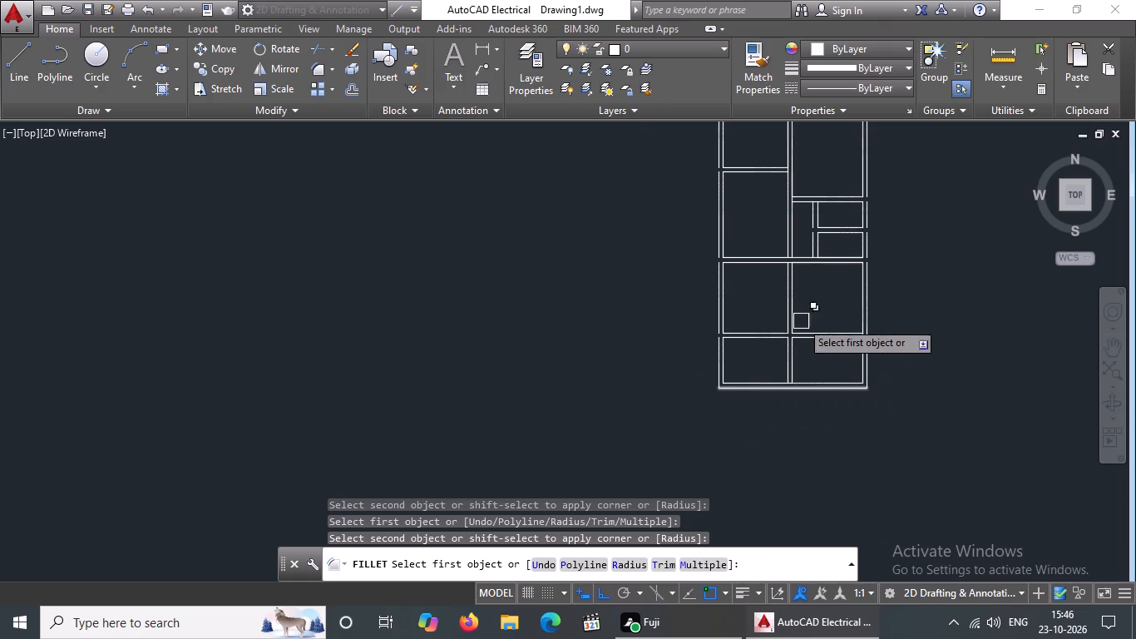
pyautogui.scroll(-1, 820, 291)
pyautogui.moveTo(819, 291); pyautogui.dragTo(755, 318, button='middle')
pyautogui.scroll(1, 742, 246)
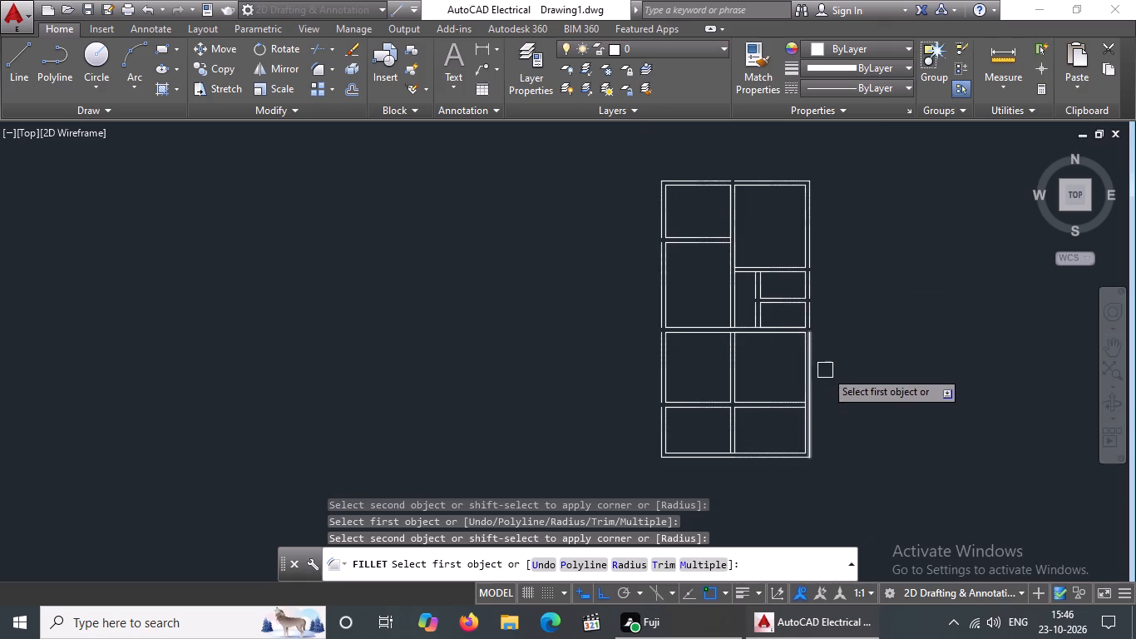
pyautogui.press('Escape')
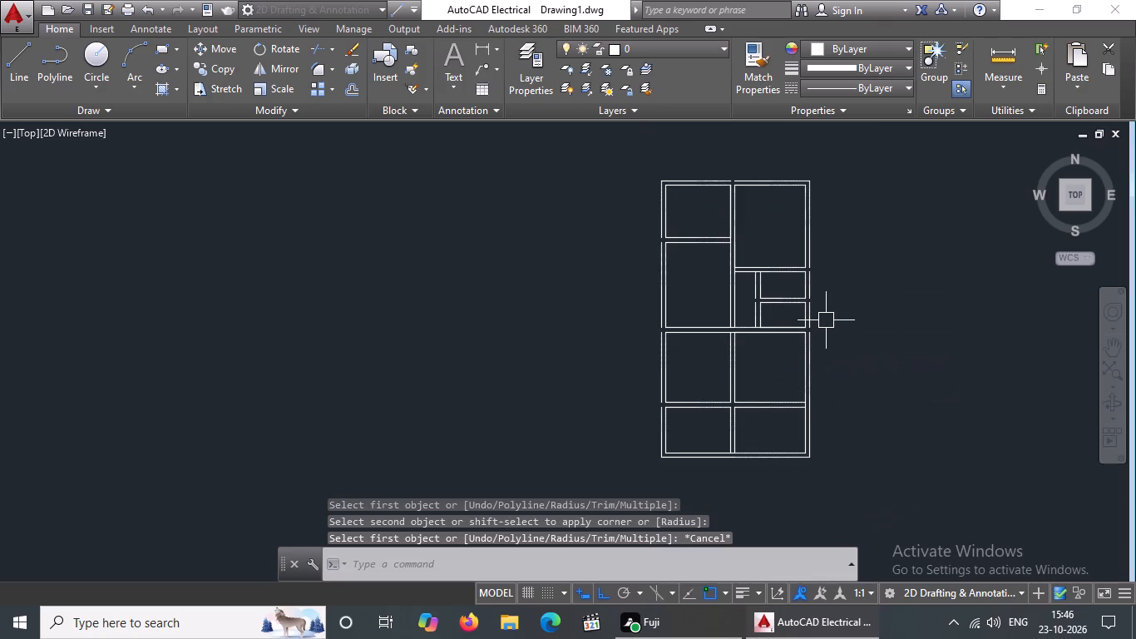
# Extend the outer wall lines to close the gaps along the plan's top, upper-left and upper-right sides.
pyautogui.write('EX')
pyautogui.press('Return')
pyautogui.press('Return')
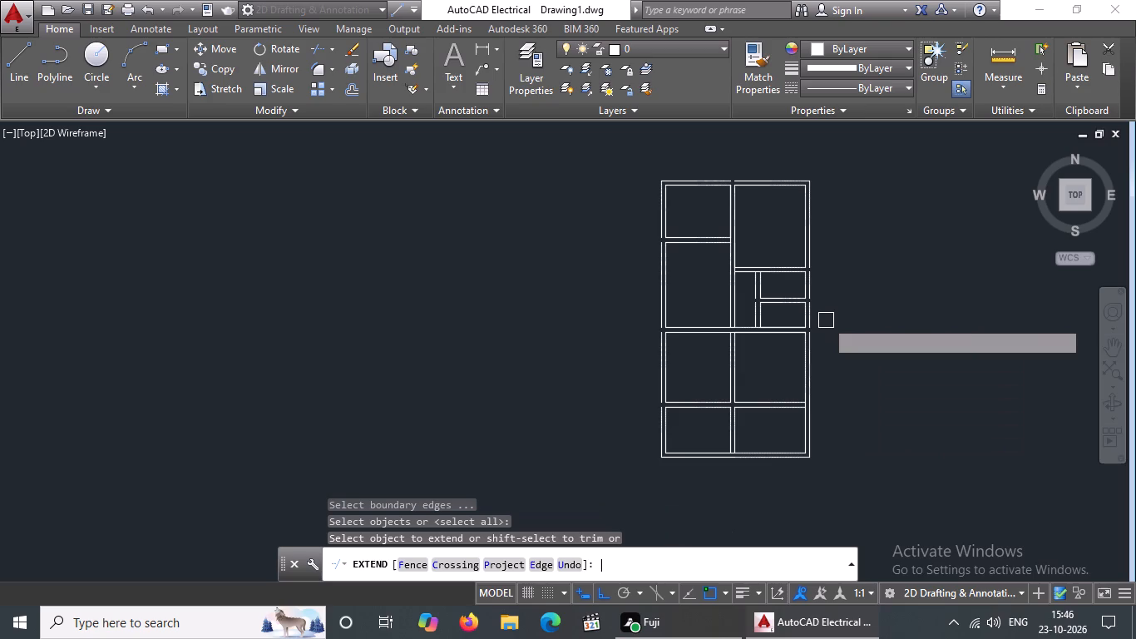
pyautogui.scroll(2, 712, 165)
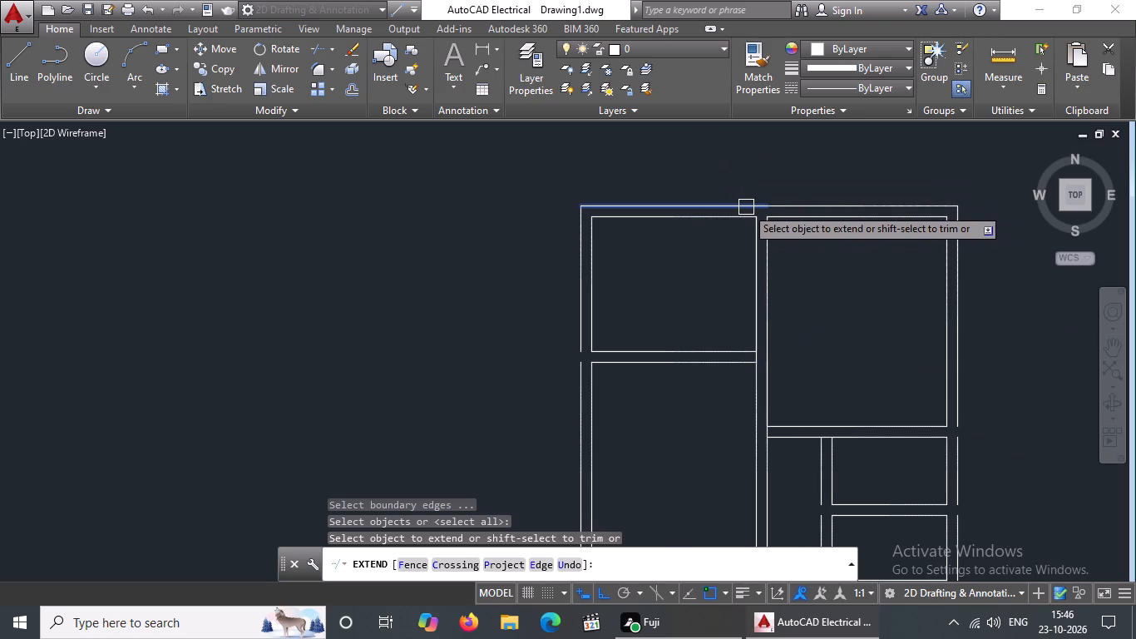
pyautogui.click(748, 204)
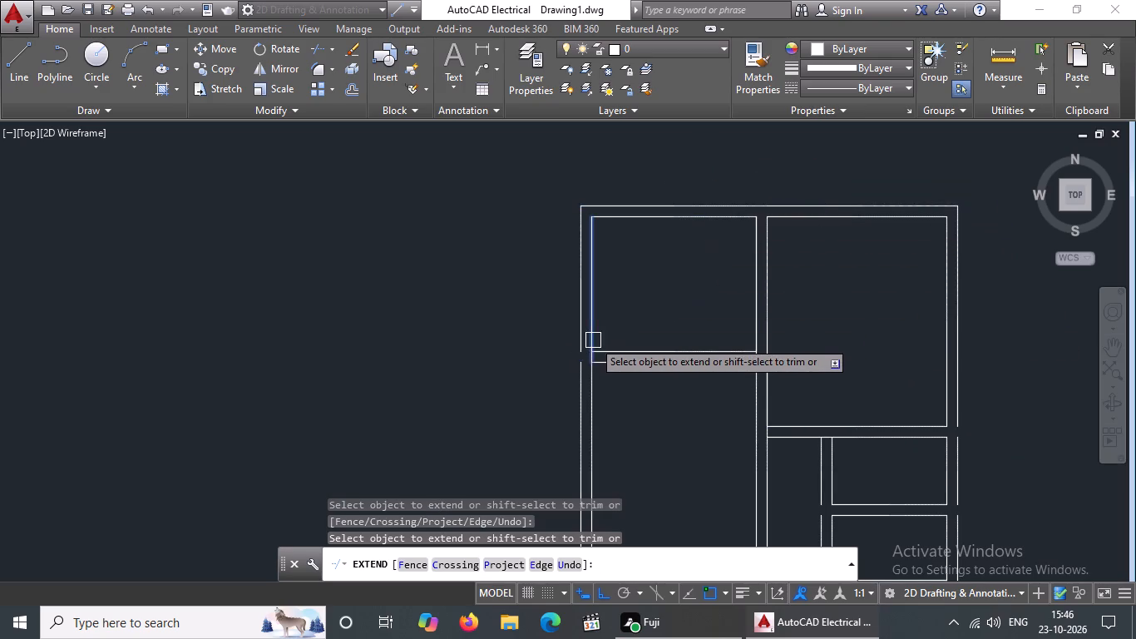
pyautogui.click(579, 338)
pyautogui.scroll(-2, 693, 324)
pyautogui.scroll(3, 798, 380)
pyautogui.click(803, 304)
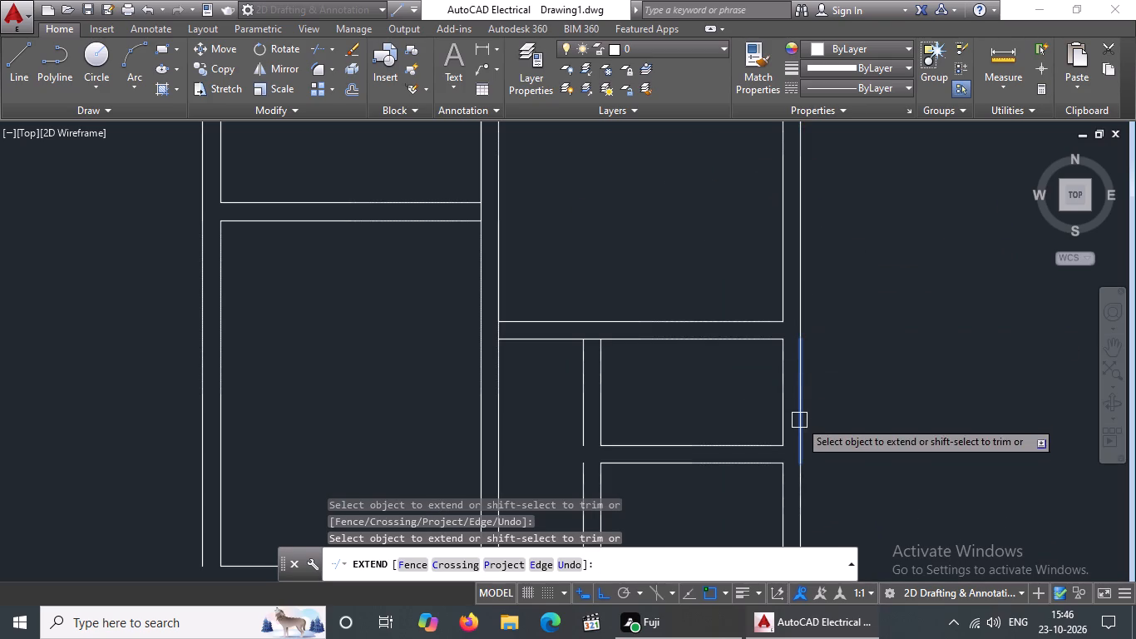
pyautogui.click(799, 424)
# Extend the remaining outer wall lines on the plan's left and right sides to close the gaps lower down.
pyautogui.scroll(-3, 821, 370)
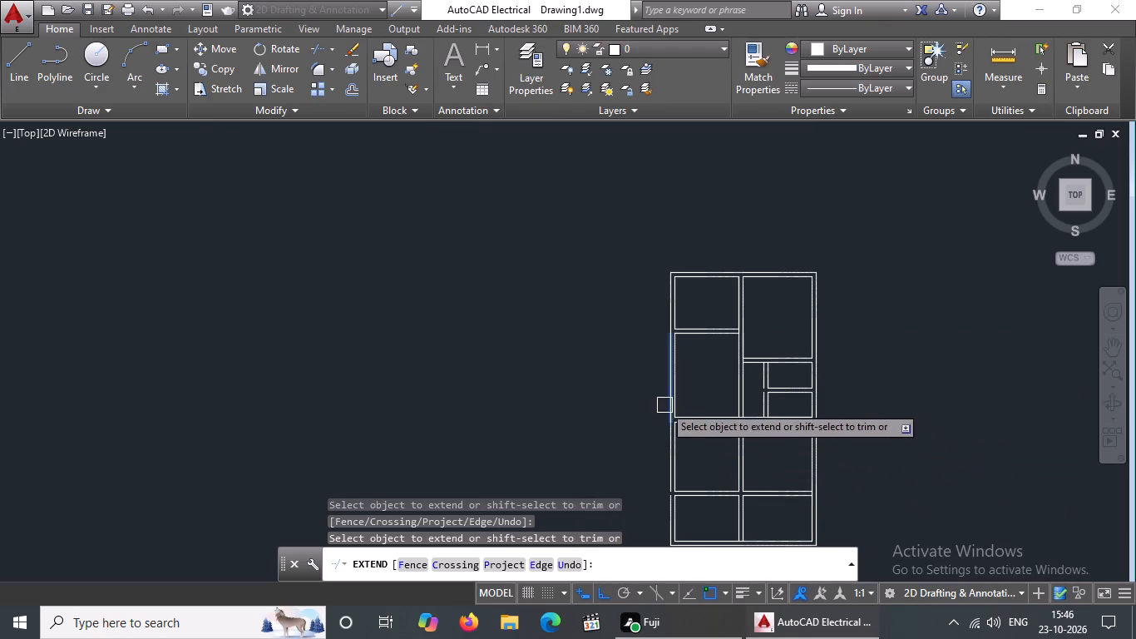
pyautogui.click(664, 404)
pyautogui.scroll(2, 819, 404)
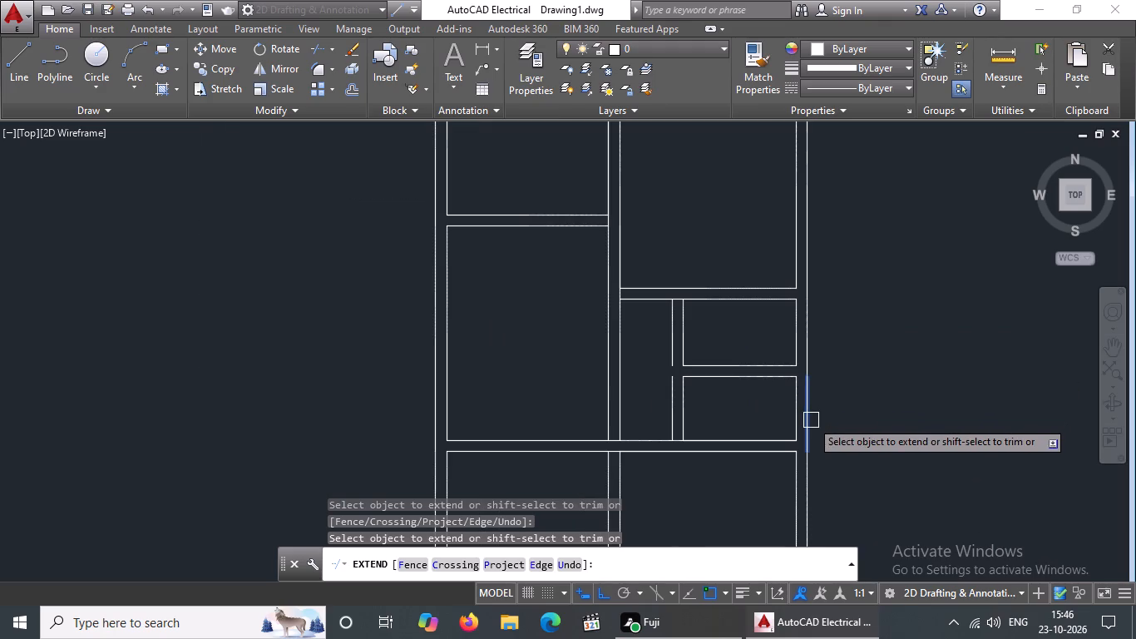
pyautogui.click(811, 420)
pyautogui.scroll(-3, 821, 392)
pyautogui.scroll(2, 736, 453)
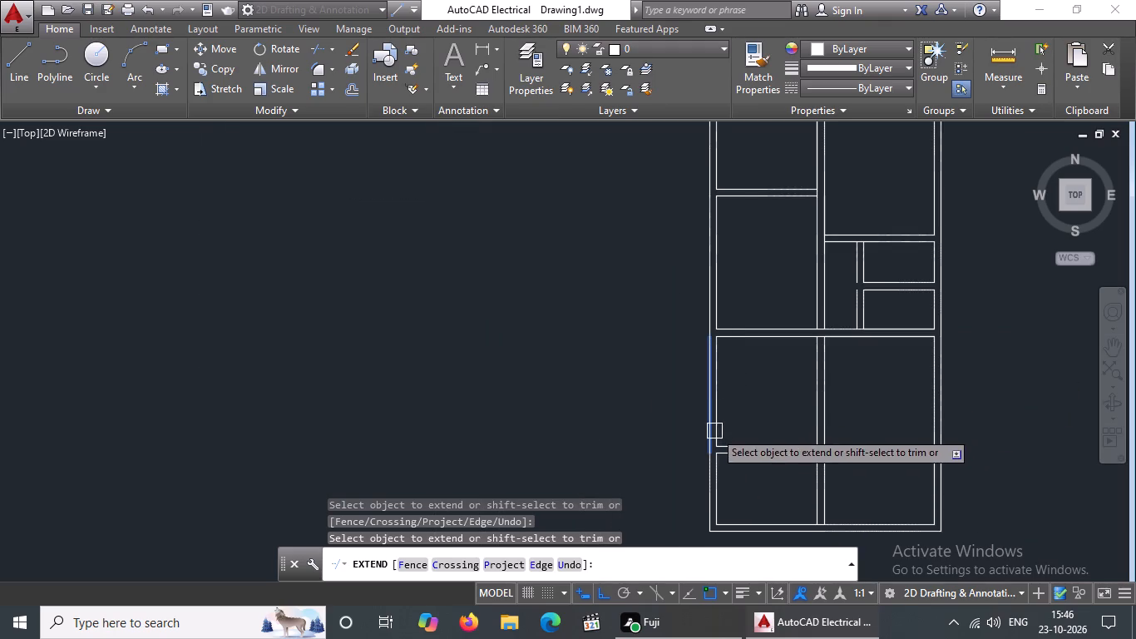
pyautogui.click(715, 431)
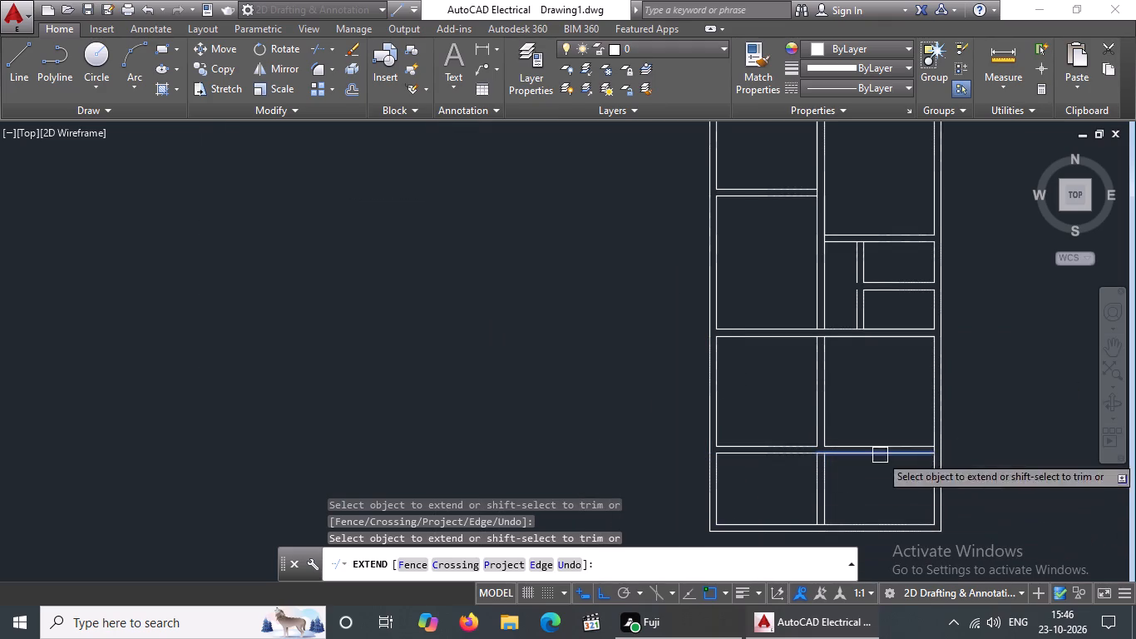
# Extend the partition line beside the two small right-hand rooms to close its gap.
pyautogui.scroll(2, 872, 282)
pyautogui.click(829, 305)
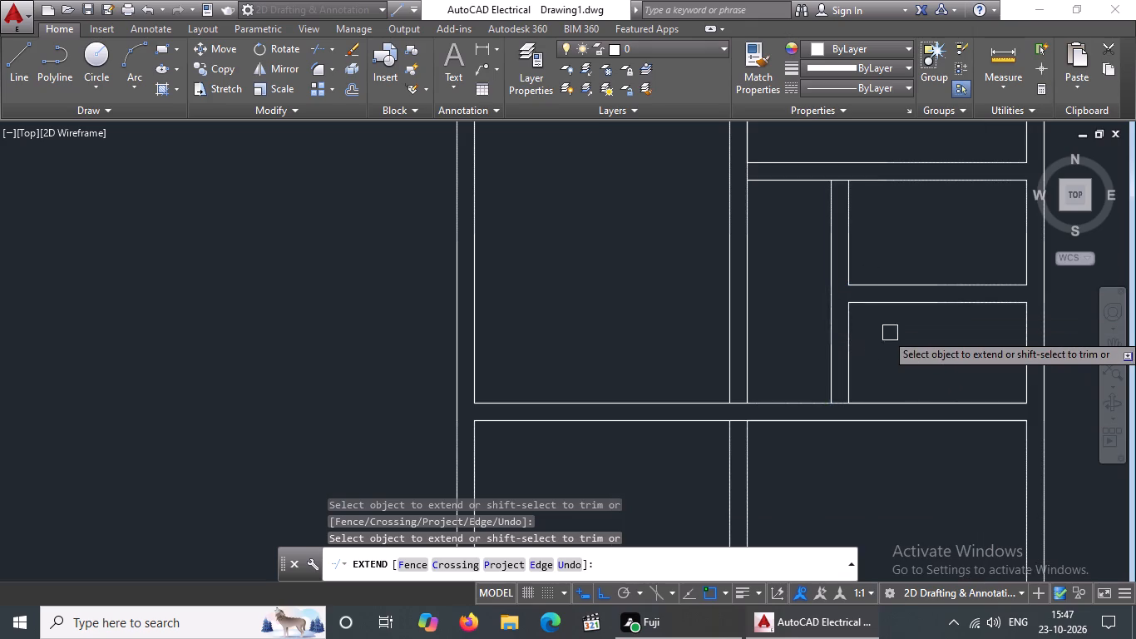
pyautogui.scroll(-5, 909, 336)
pyautogui.scroll(2, 951, 325)
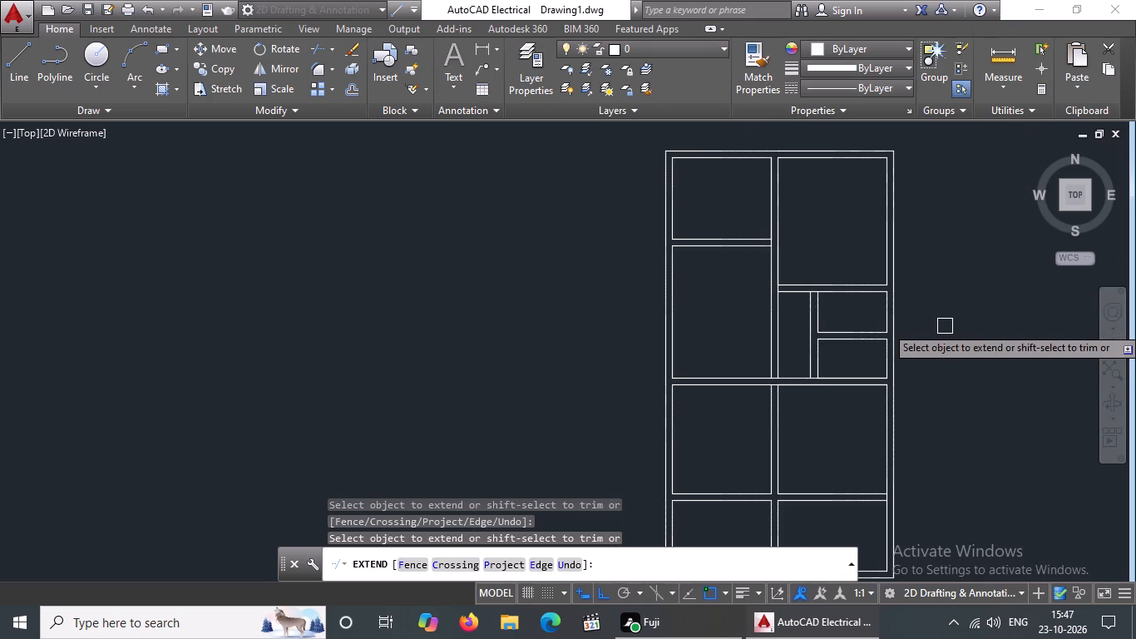
pyautogui.press('Escape')
# Trim the line pieces crossing the wall junctions between the upper-left rooms, below the top-right room, and atop the small-room partition.
pyautogui.write('TR')
pyautogui.press('Return')
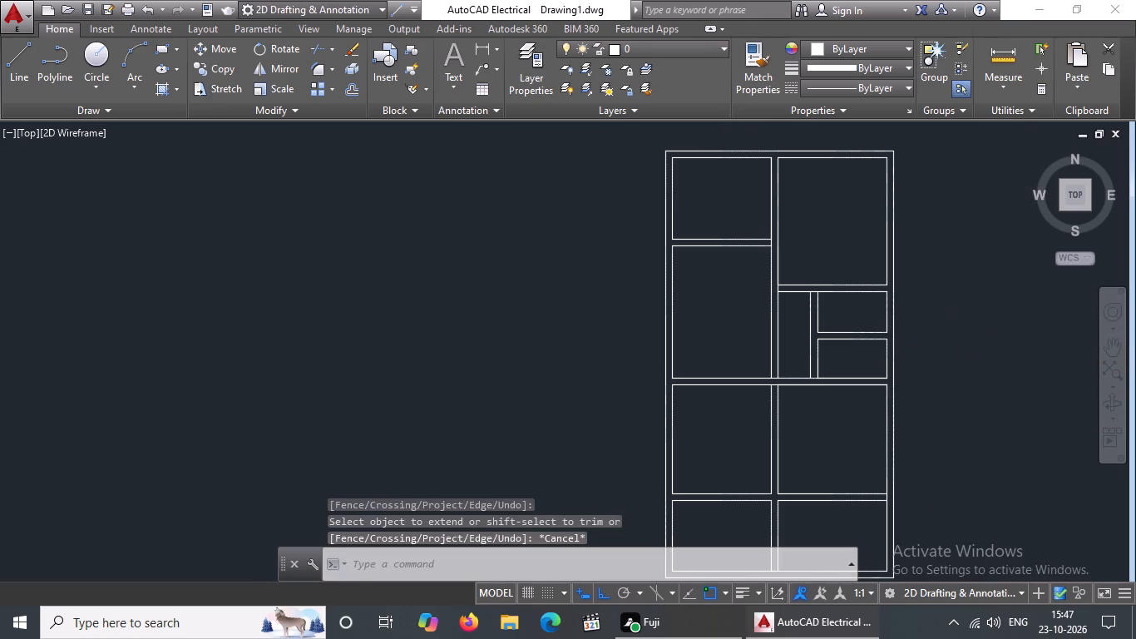
pyautogui.press('Return')
pyautogui.scroll(2, 778, 241)
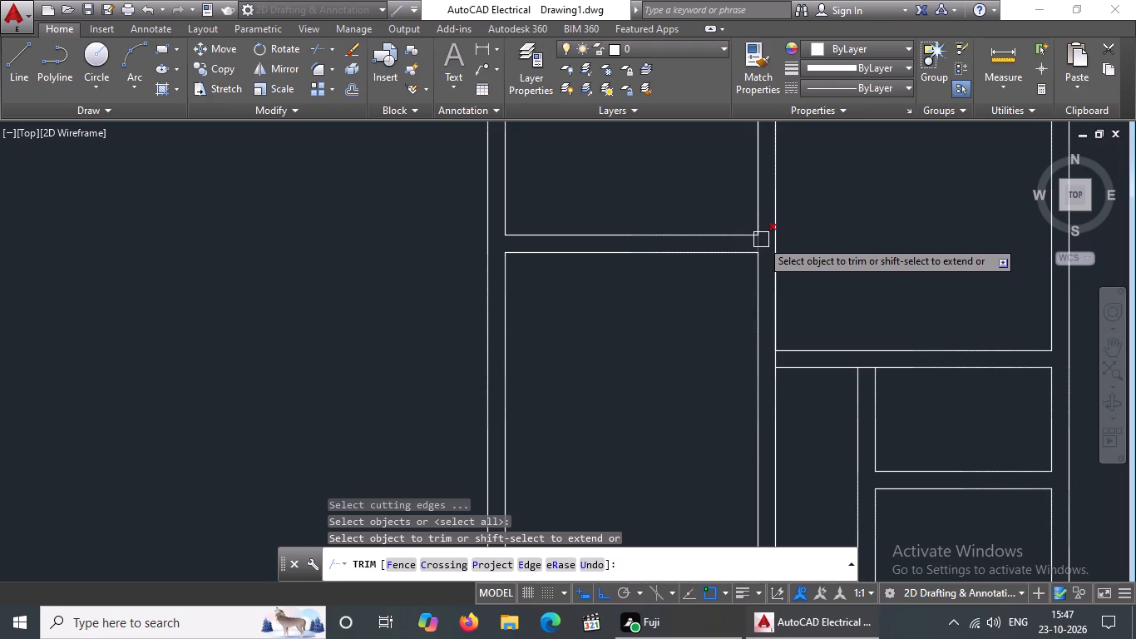
pyautogui.click(761, 240)
pyautogui.scroll(-2, 783, 246)
pyautogui.scroll(3, 798, 291)
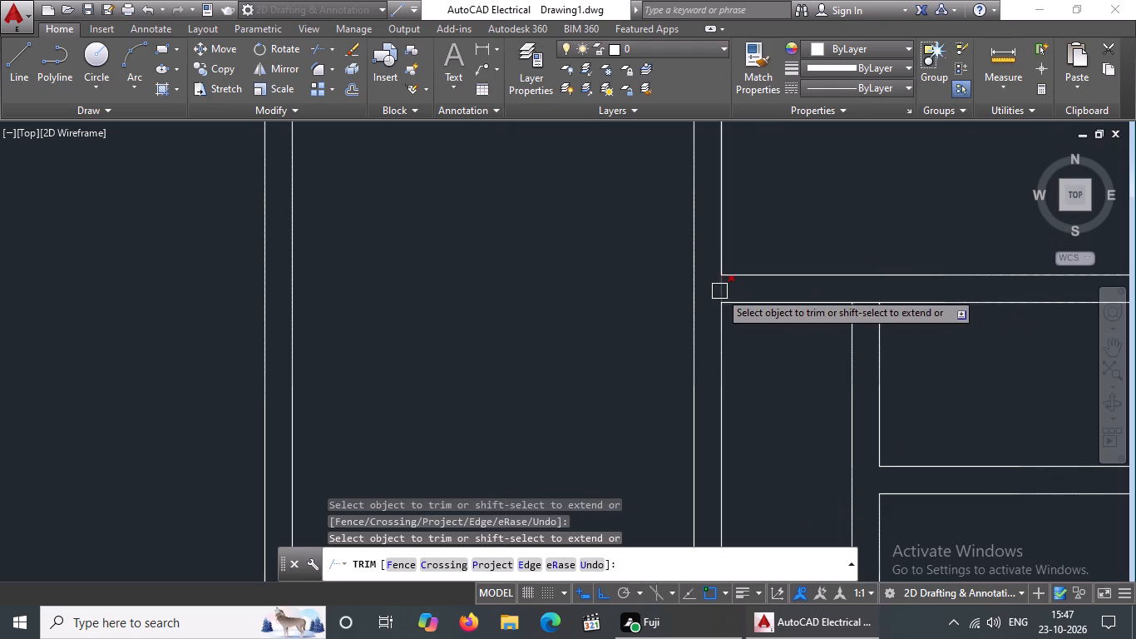
pyautogui.click(718, 291)
pyautogui.scroll(-4, 769, 295)
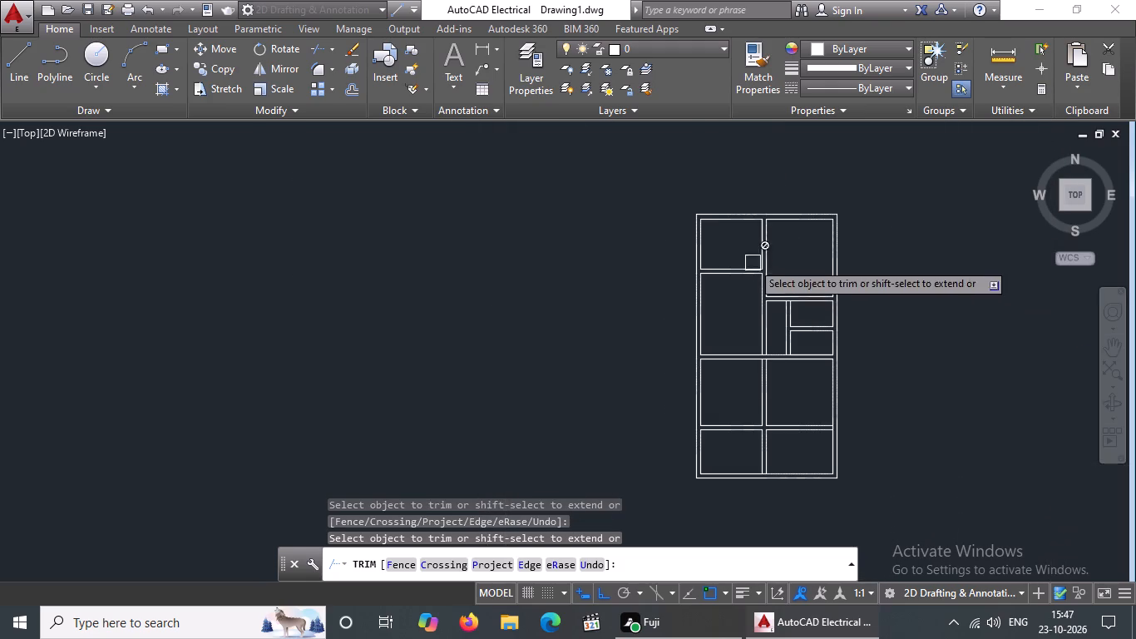
pyautogui.scroll(2, 763, 266)
pyautogui.scroll(3, 854, 354)
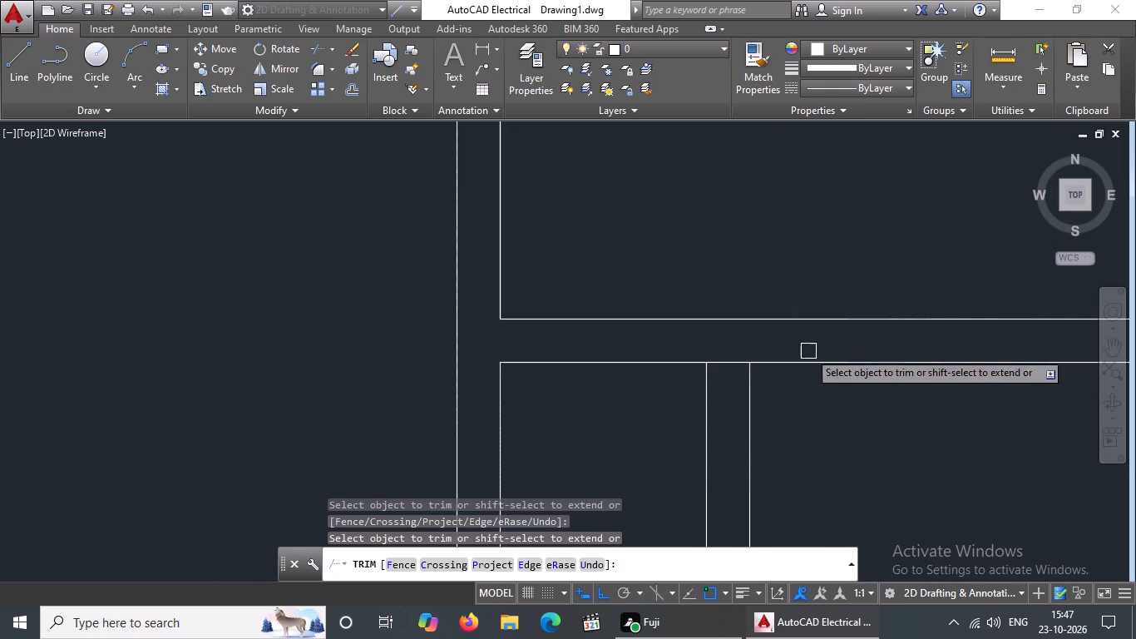
pyautogui.click(740, 363)
# Trim the line pieces crossing the wall junctions below the second left room and small right-hand rooms, and at the central partition's bottom end.
pyautogui.scroll(-4, 799, 331)
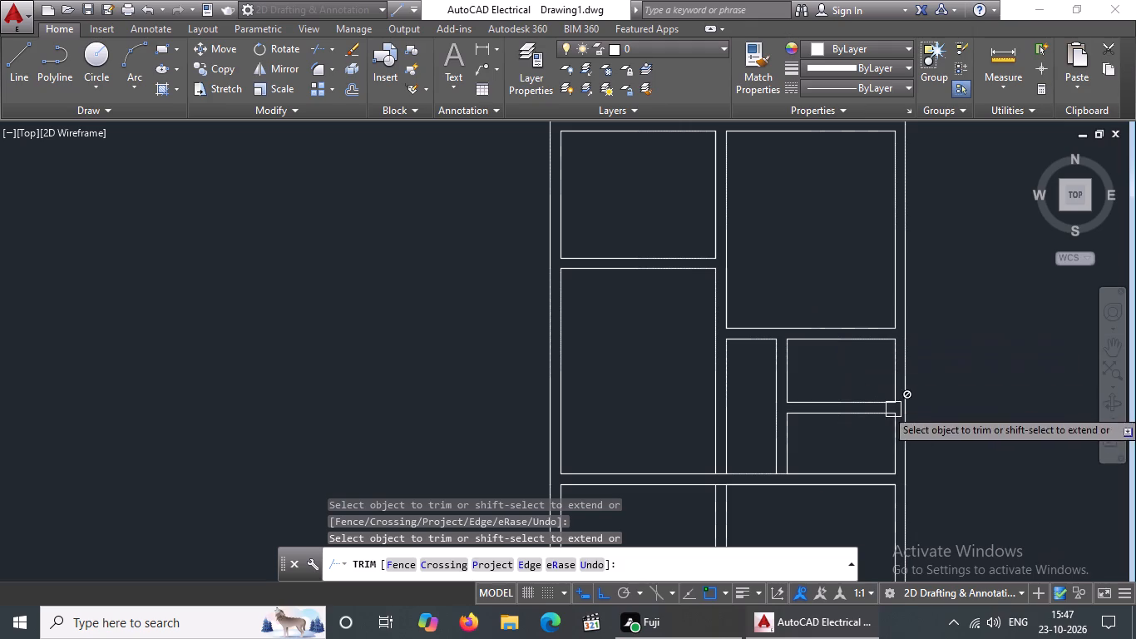
pyautogui.scroll(3, 719, 483)
pyautogui.click(718, 446)
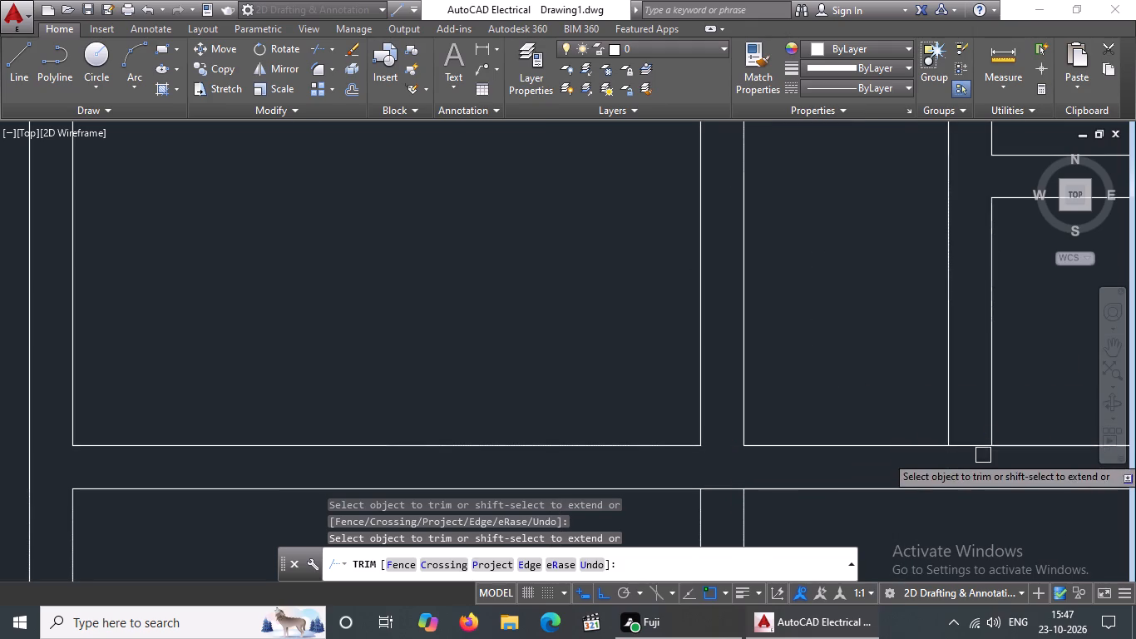
pyautogui.click(978, 446)
pyautogui.scroll(-4, 903, 429)
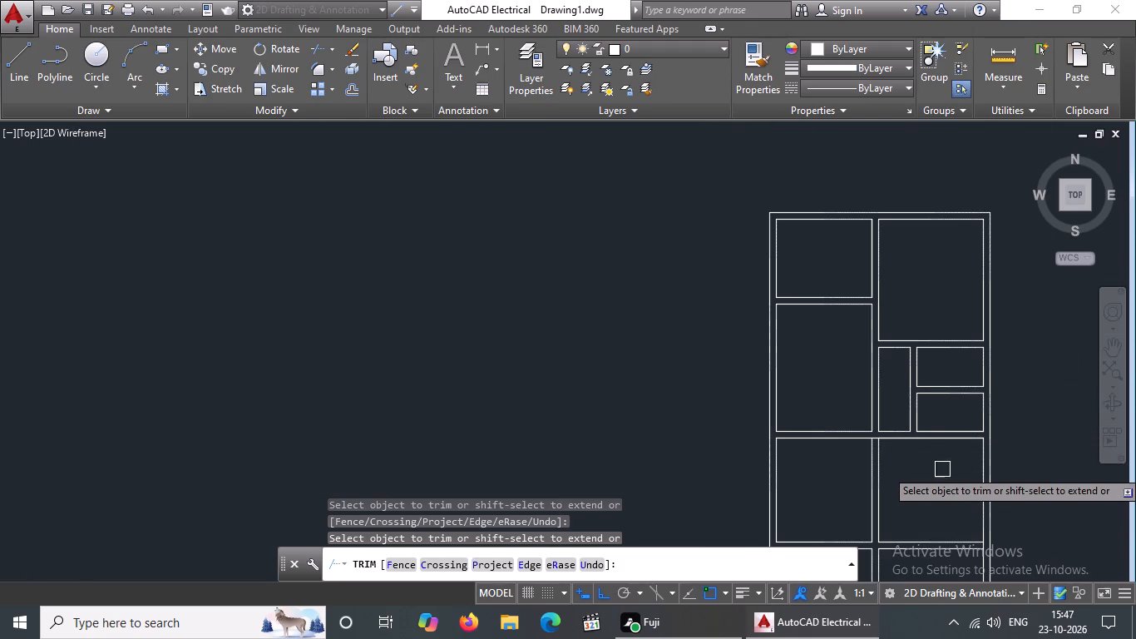
pyautogui.scroll(-2, 920, 442)
pyautogui.moveTo(901, 405); pyautogui.dragTo(833, 328, button='middle')
pyautogui.scroll(2, 852, 436)
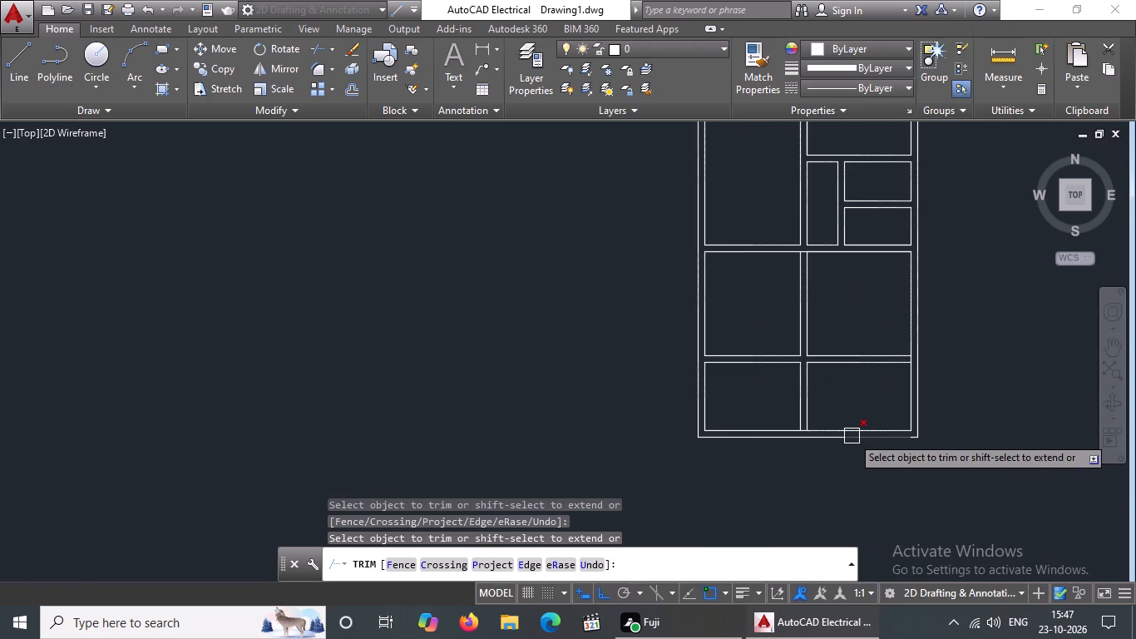
pyautogui.scroll(3, 817, 433)
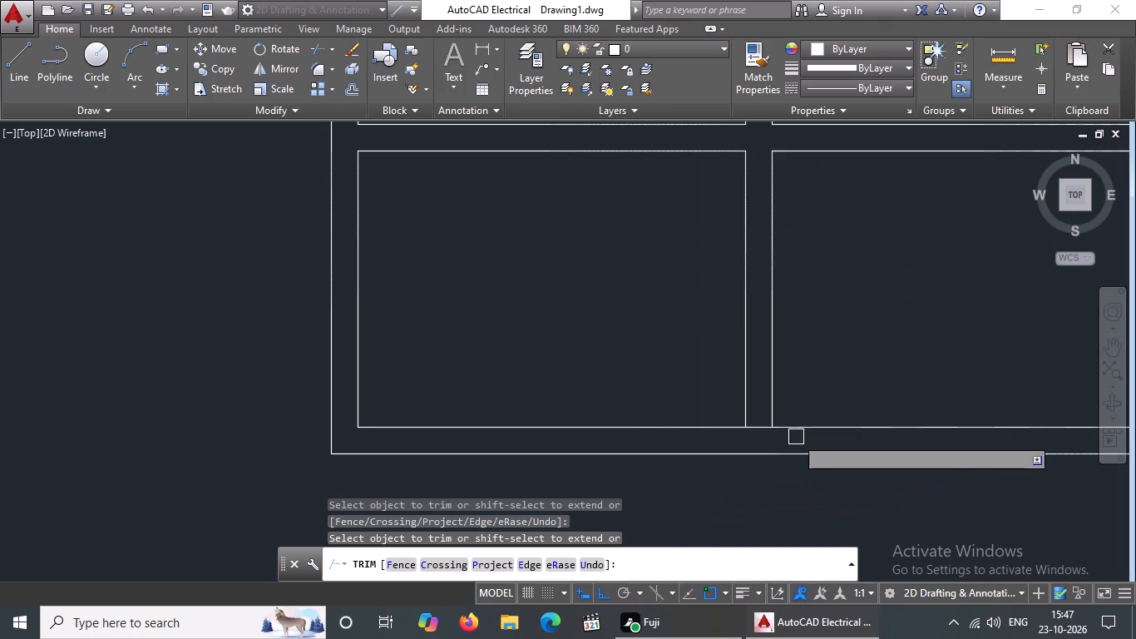
pyautogui.click(766, 428)
pyautogui.click(758, 431)
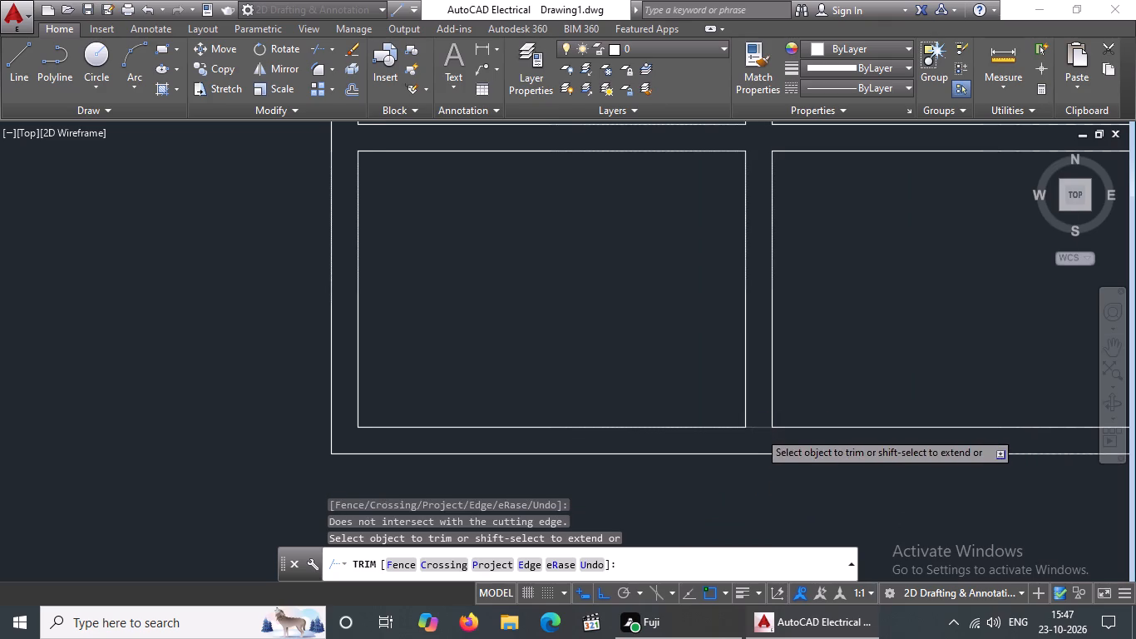
pyautogui.scroll(-2, 773, 447)
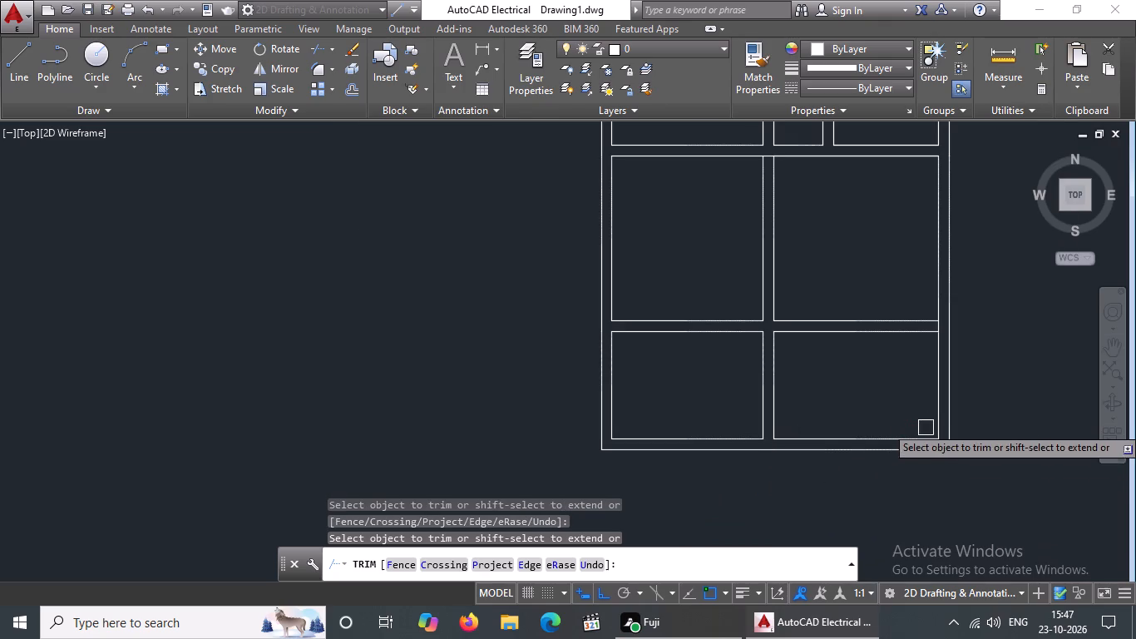
pyautogui.press('Escape')
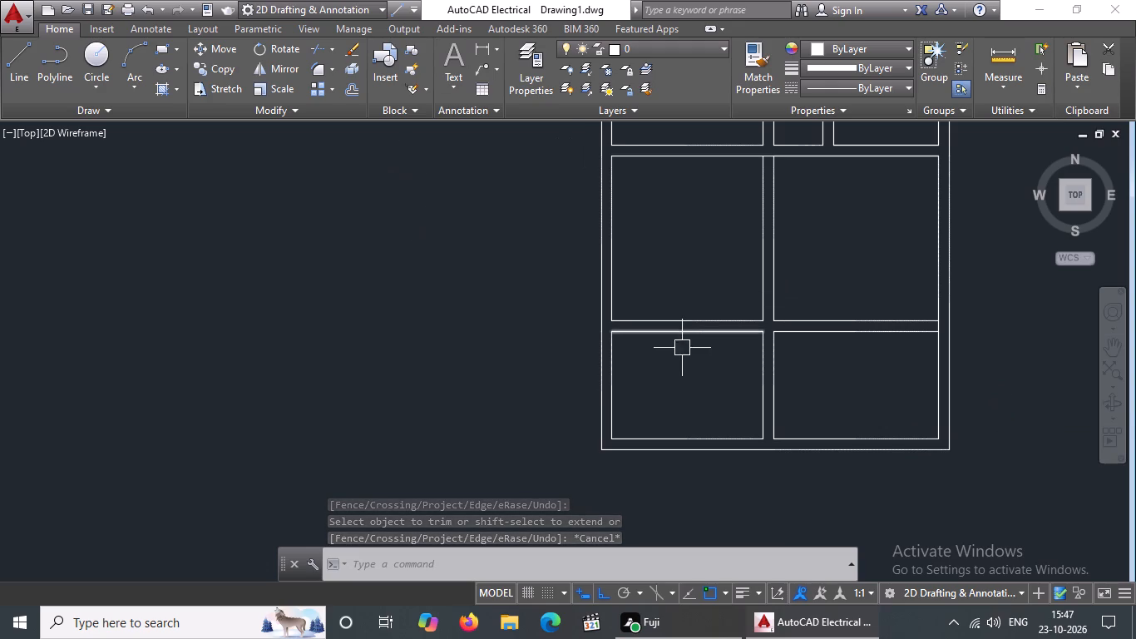
# Erase the inner left and inner bottom wall lines of the bottom-left room.
pyautogui.click(612, 379)
pyautogui.press('Delete')
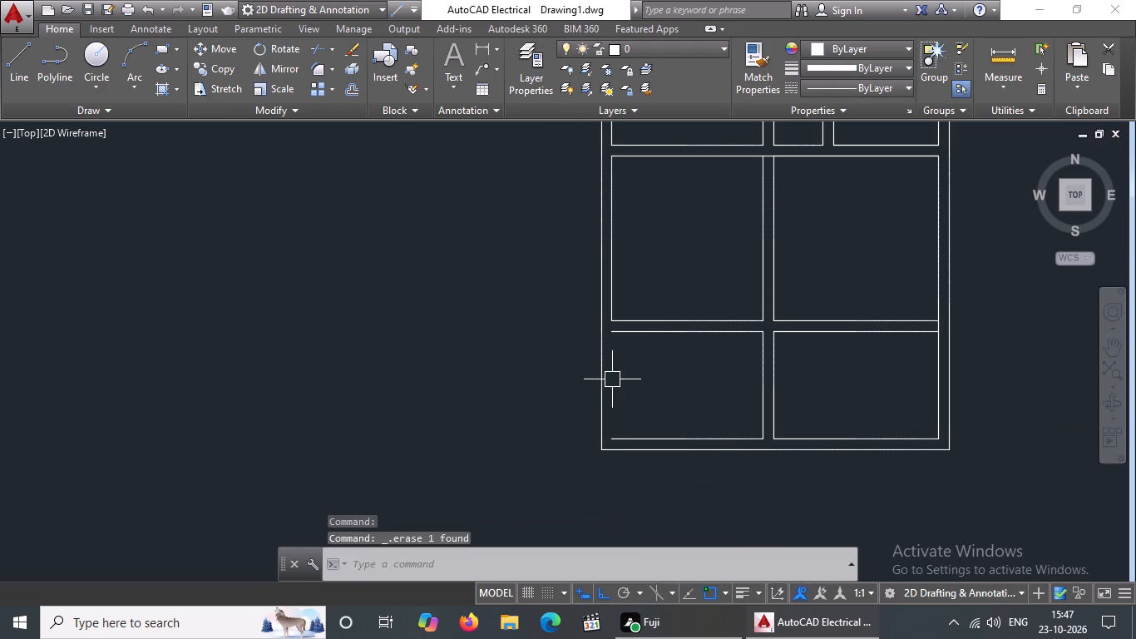
pyautogui.click(657, 436)
pyautogui.press('Delete')
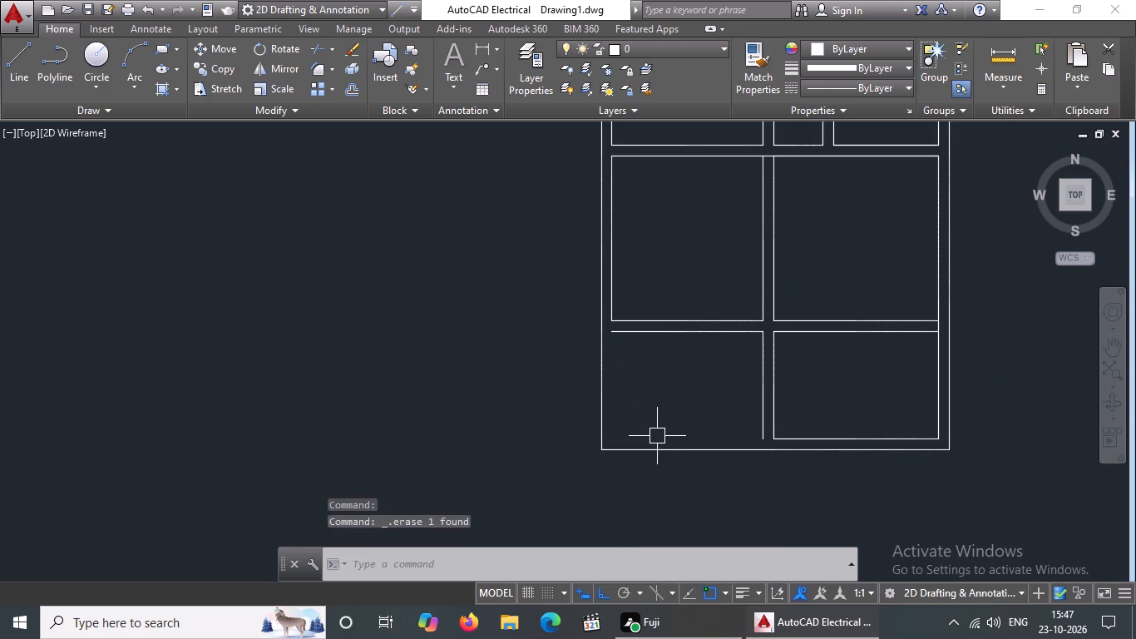
# Extend the bottom-left room's top line to the outer left wall and its right line to the outer bottom wall.
pyautogui.write('EX')
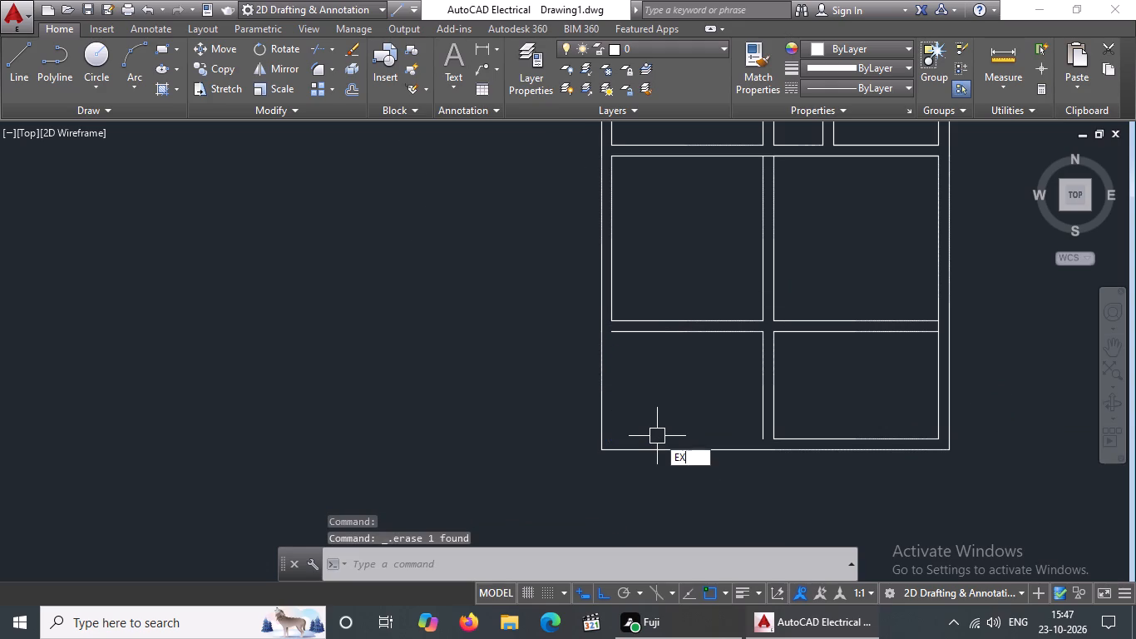
pyautogui.press('Return')
pyautogui.press('Return')
pyautogui.click(624, 329)
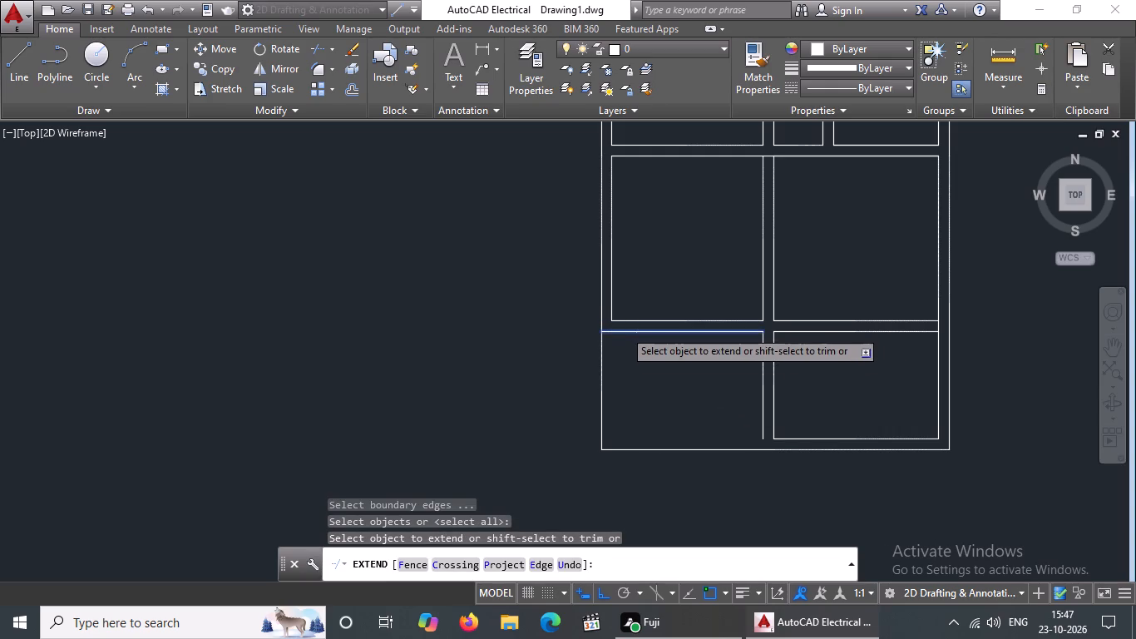
pyautogui.click(764, 430)
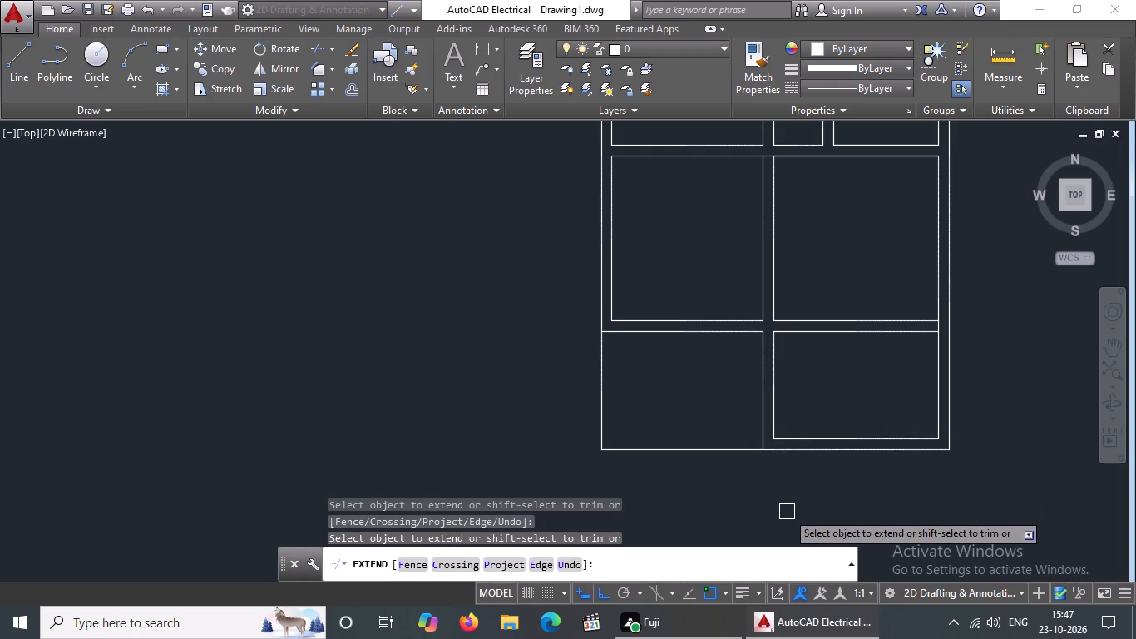
pyautogui.press('Escape')
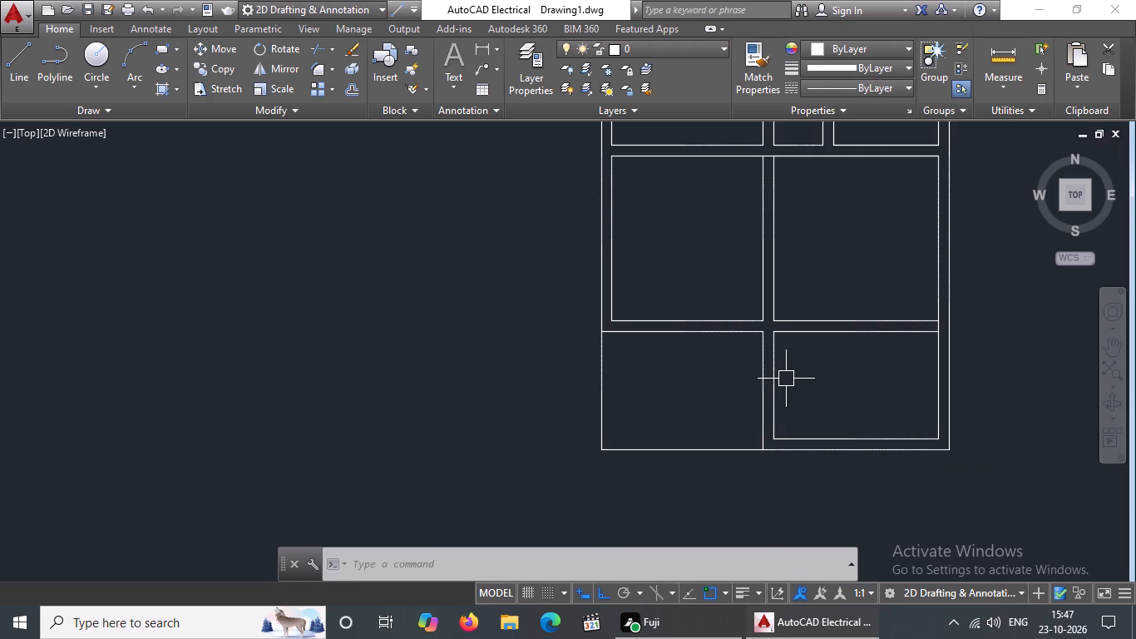
pyautogui.press('Escape')
# Extend the bottom-right room's bottom and top lines to the central partition's left line, and that partition line down across the junction.
pyautogui.write('EX')
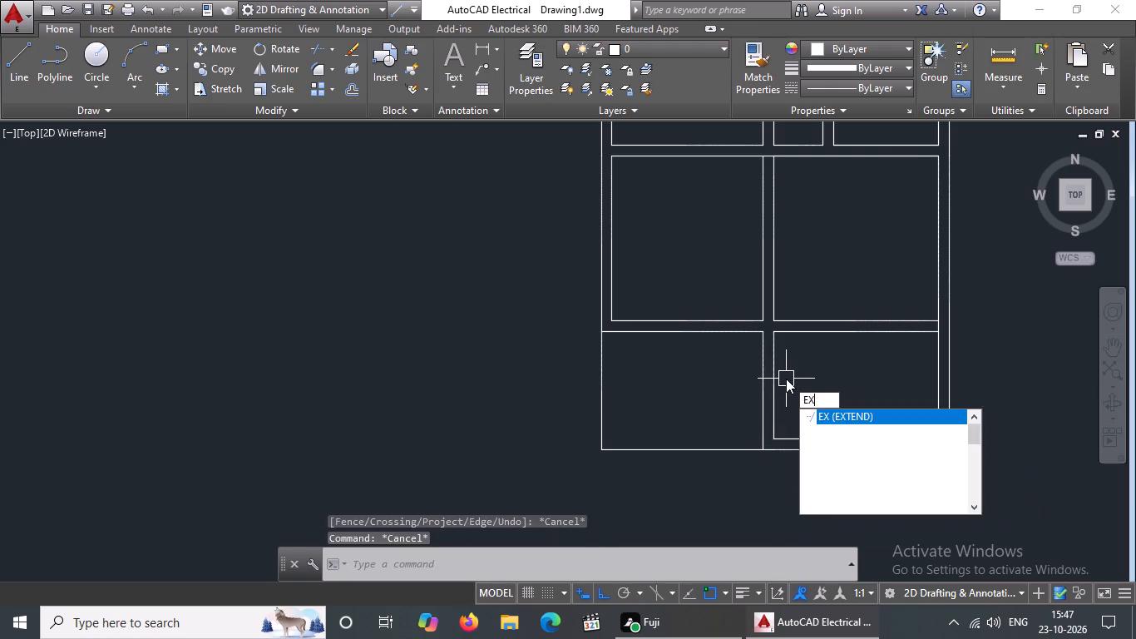
pyautogui.press('Return')
pyautogui.press('Return')
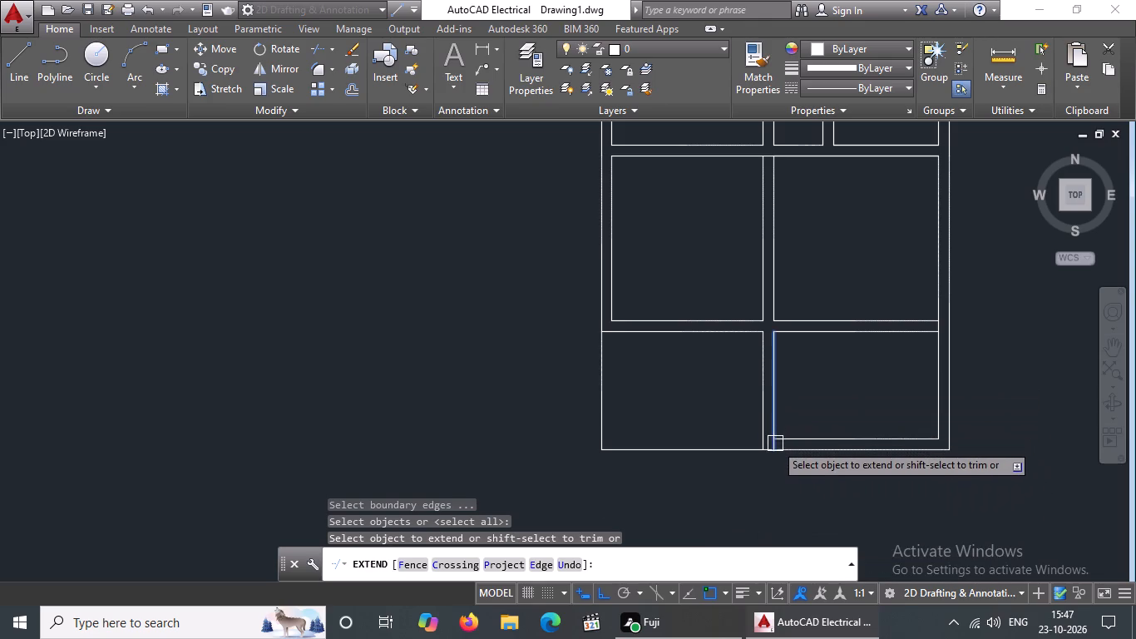
pyautogui.click(790, 437)
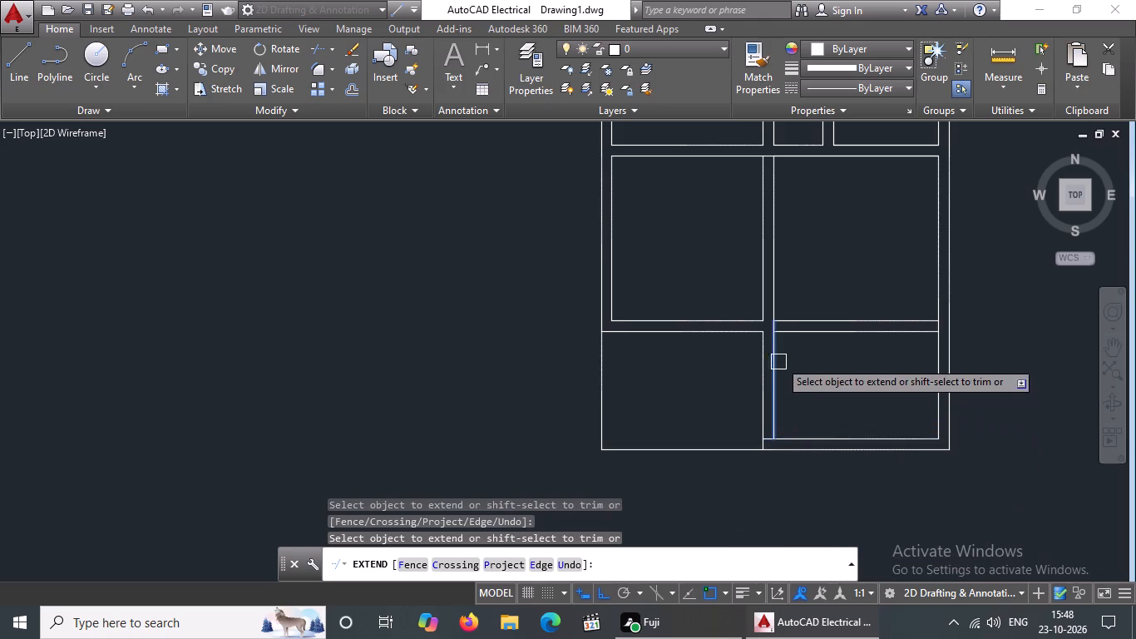
pyautogui.click(793, 333)
pyautogui.click(761, 305)
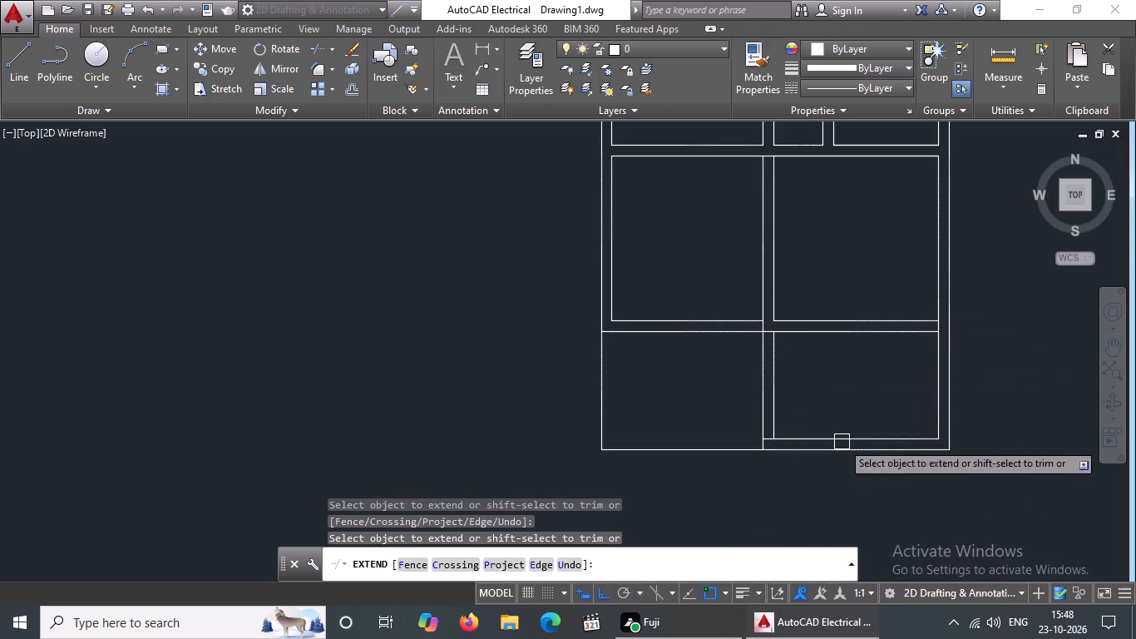
pyautogui.press('Escape')
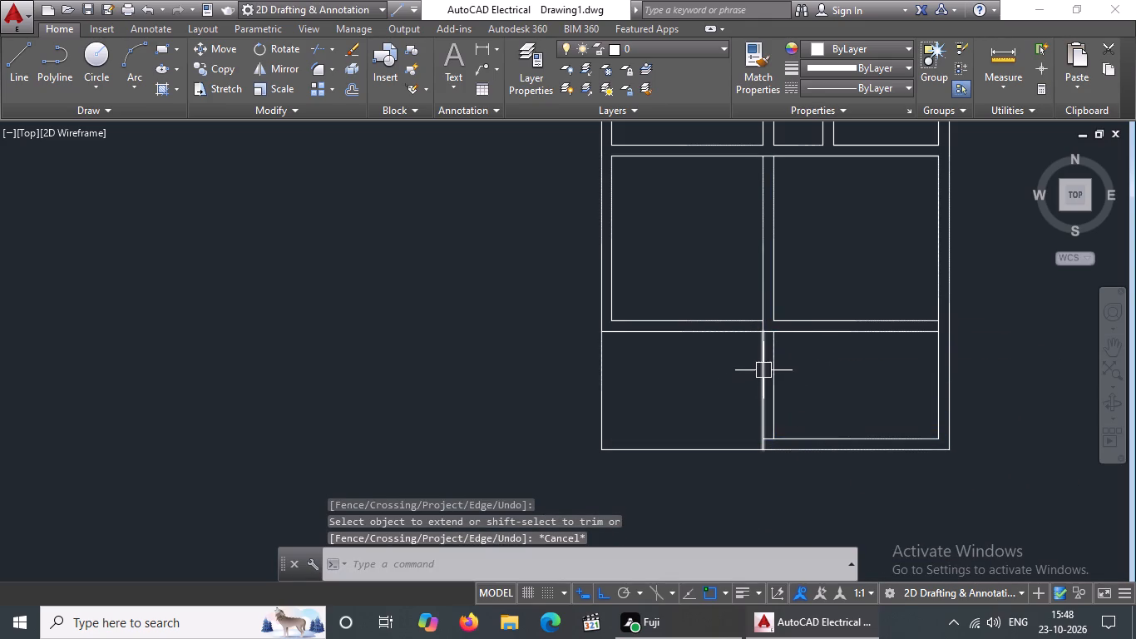
# Remove the partition between the two bottom rooms by erasing its right line and trimming its left line plus the stub at the junction.
pyautogui.click(774, 393)
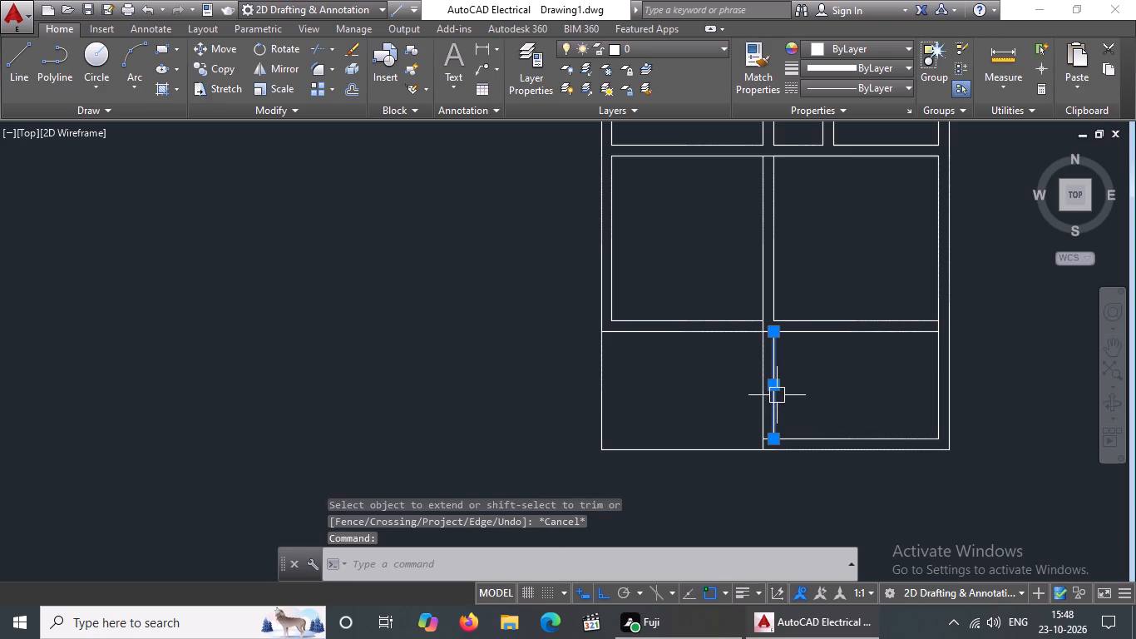
pyautogui.press('Delete')
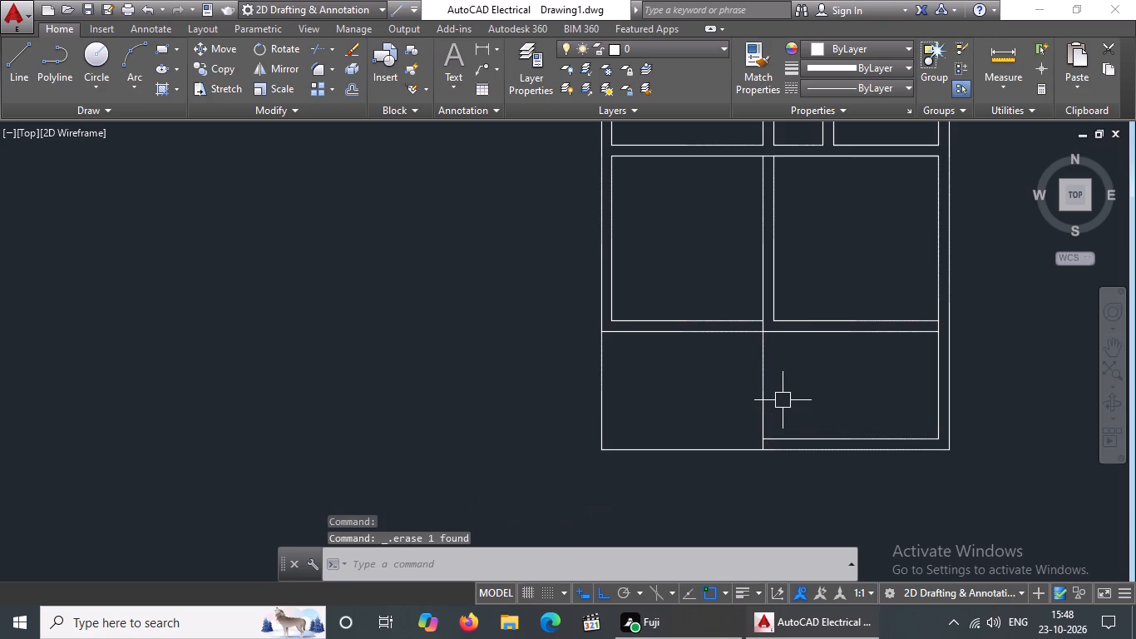
pyautogui.write('TR')
pyautogui.press('Return')
pyautogui.press('Return')
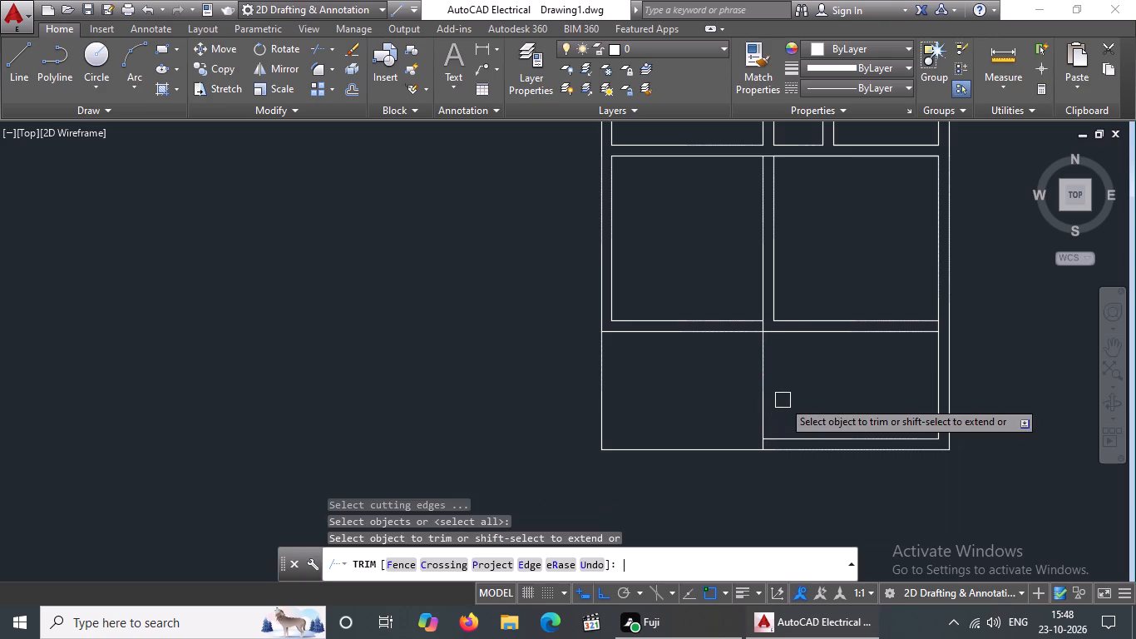
pyautogui.click(758, 419)
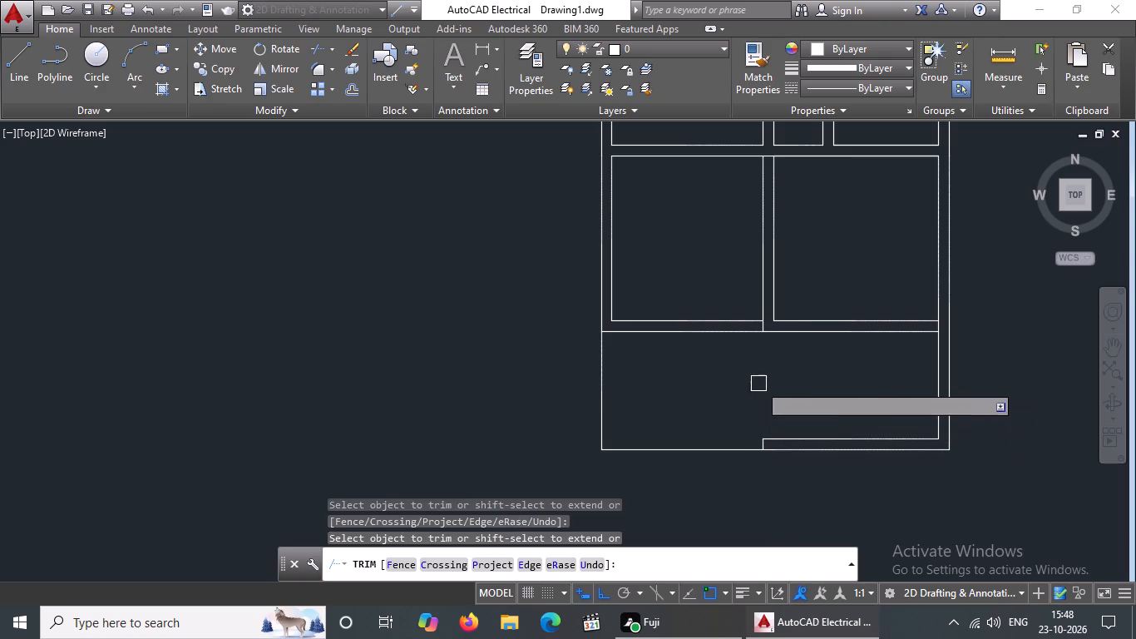
pyautogui.scroll(2, 758, 319)
pyautogui.moveTo(766, 332); pyautogui.dragTo(772, 362)
pyautogui.scroll(-4, 803, 416)
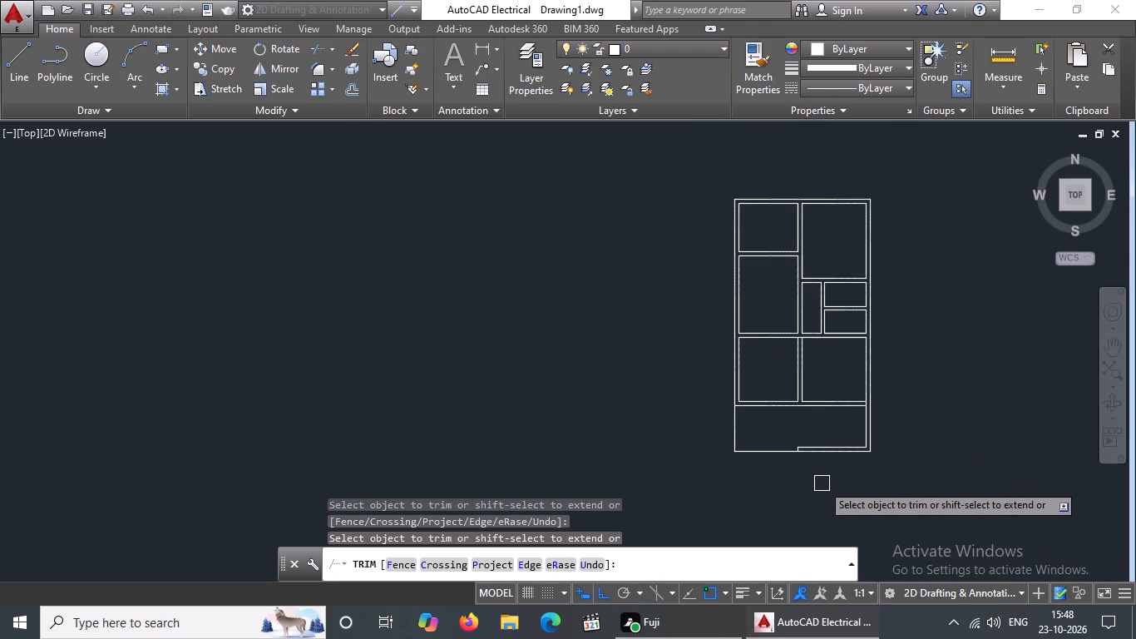
pyautogui.press('Escape')
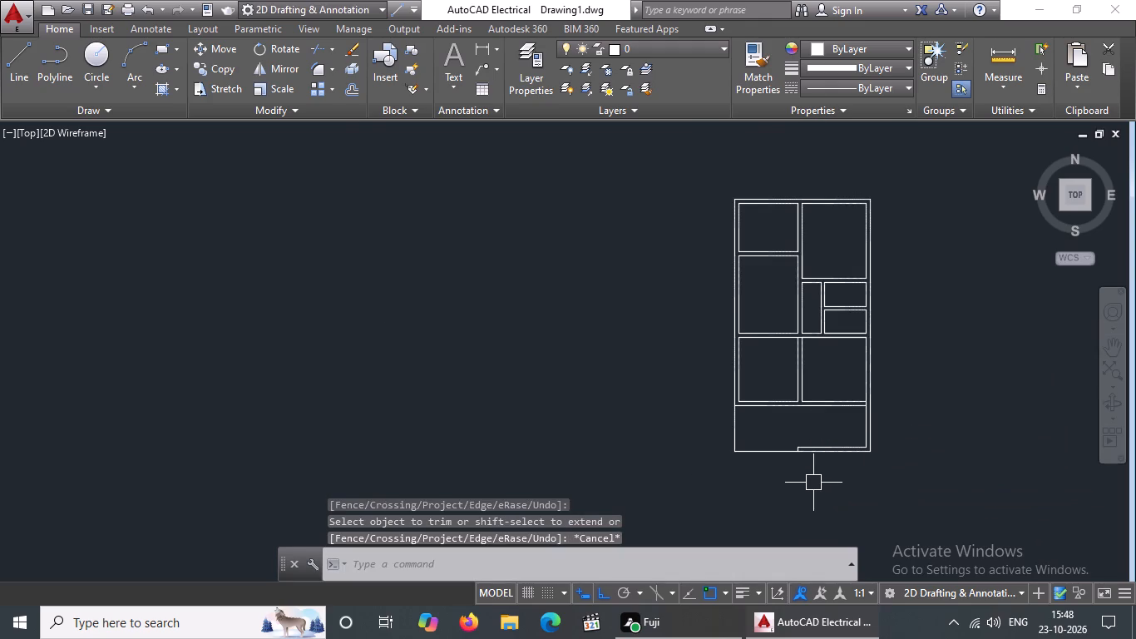
# Add multiline text in the open front portico area reading PORTICO with 11'10"X7'10" on the second line.
pyautogui.scroll(1, 825, 454)
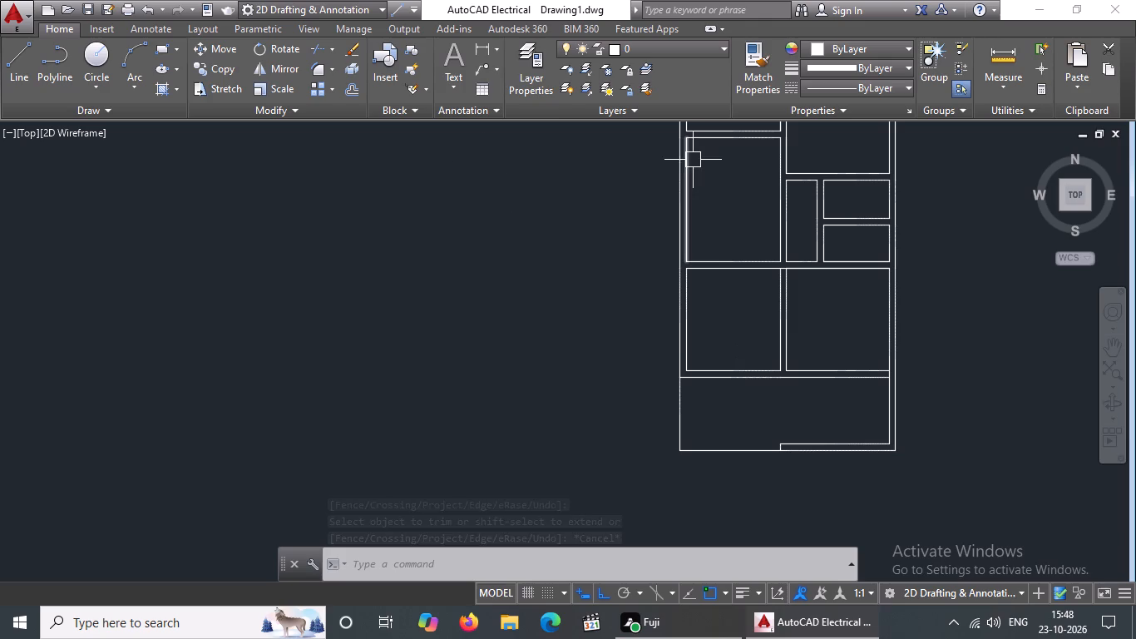
pyautogui.scroll(2, 753, 428)
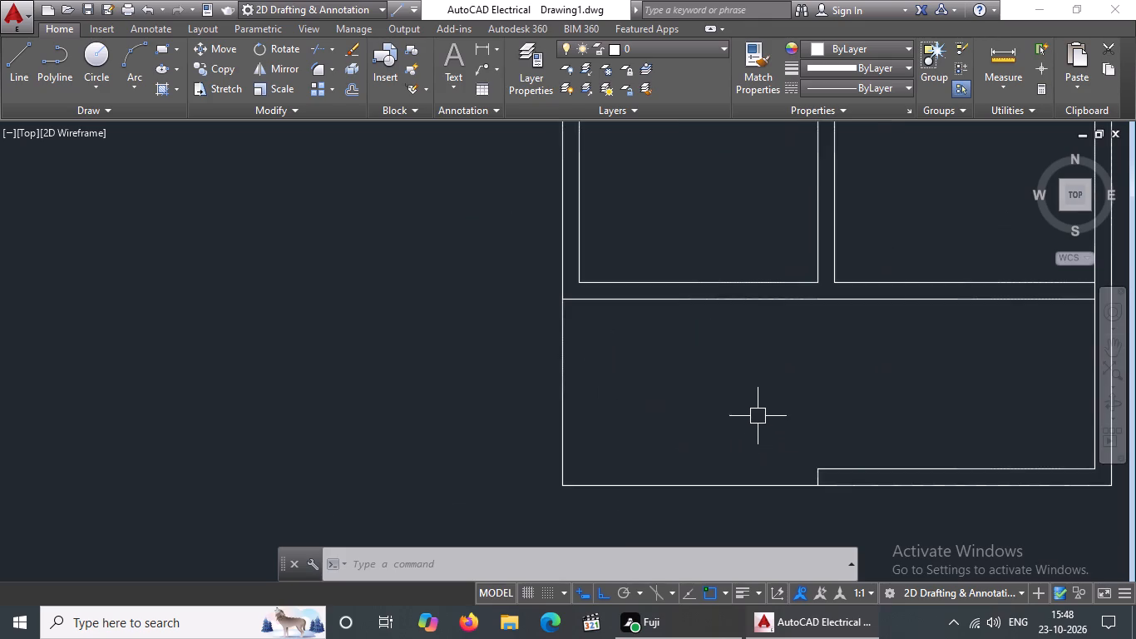
pyautogui.scroll(-2, 760, 408)
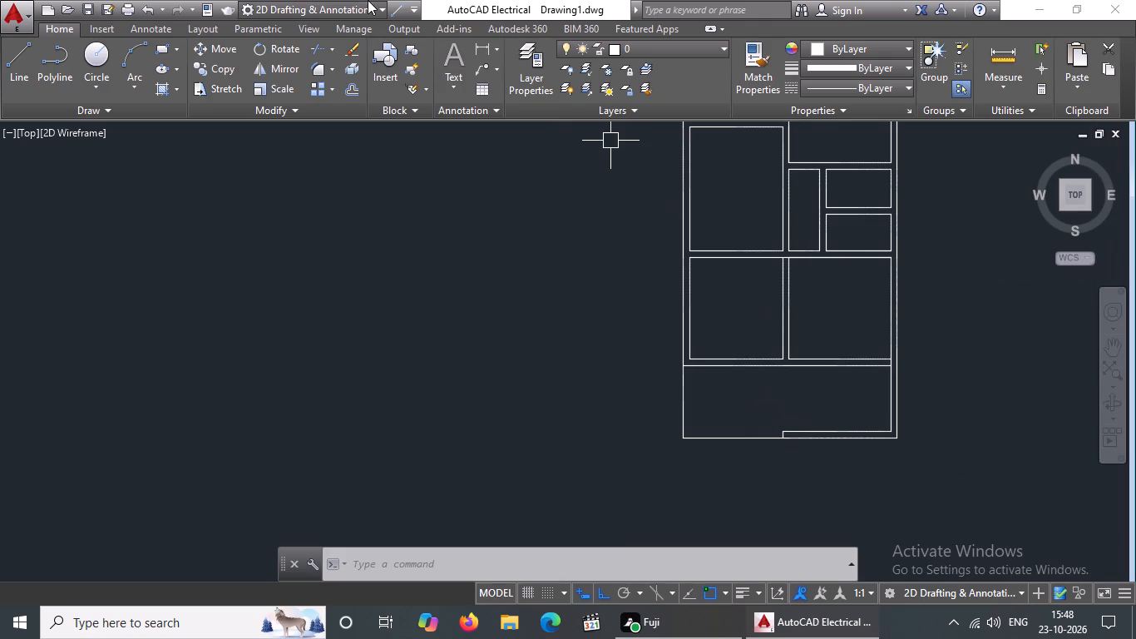
pyautogui.click(457, 87)
pyautogui.click(472, 109)
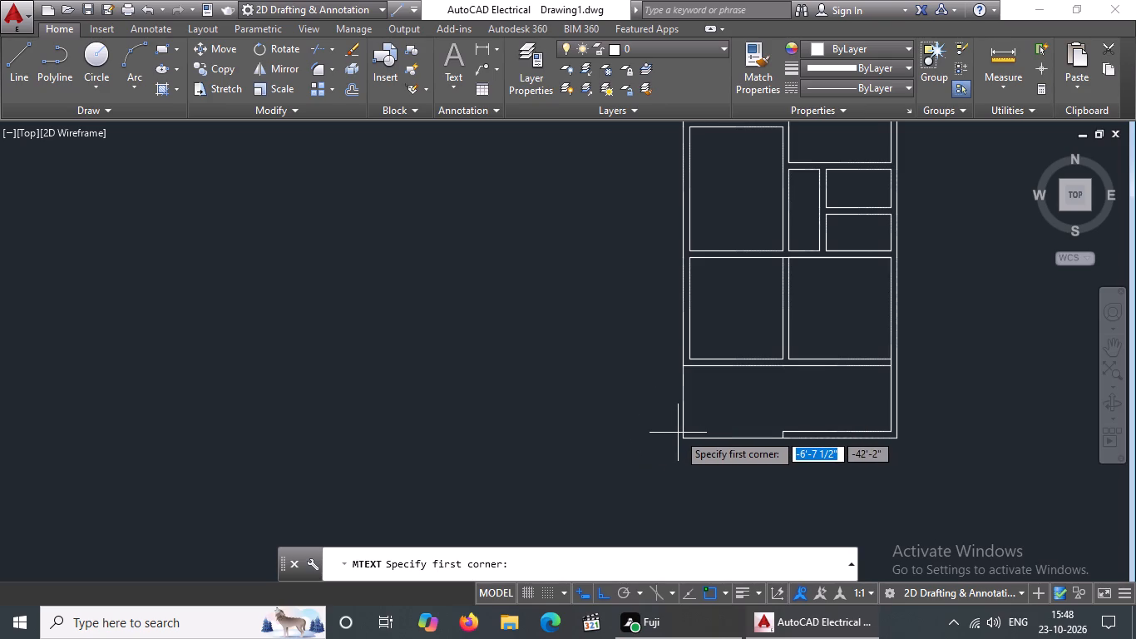
pyautogui.scroll(1, 714, 391)
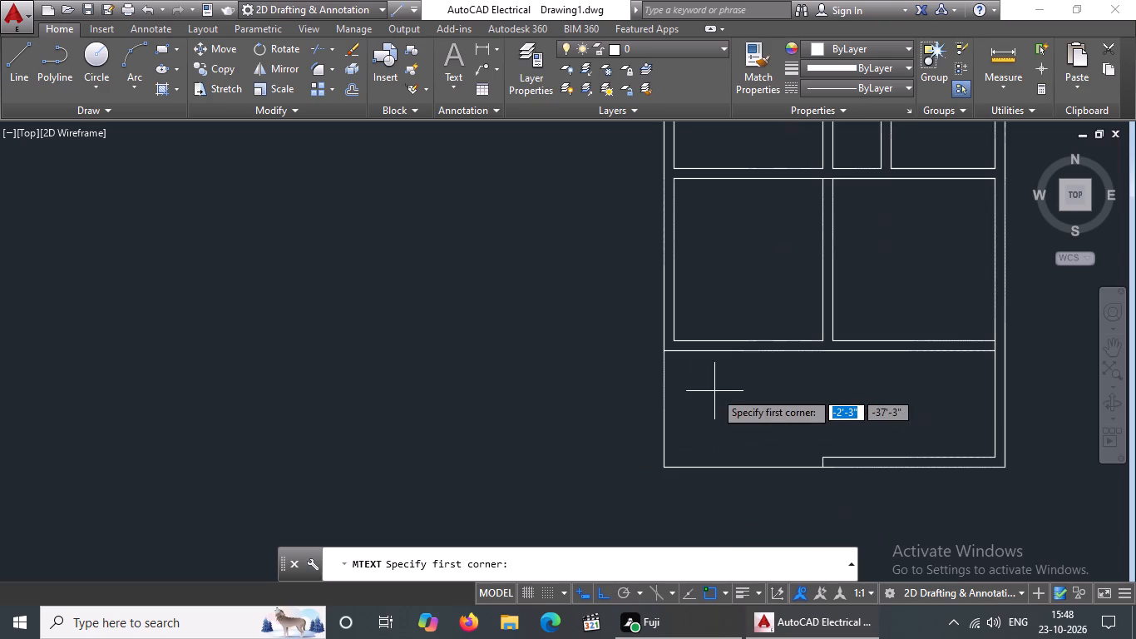
pyautogui.click(699, 384)
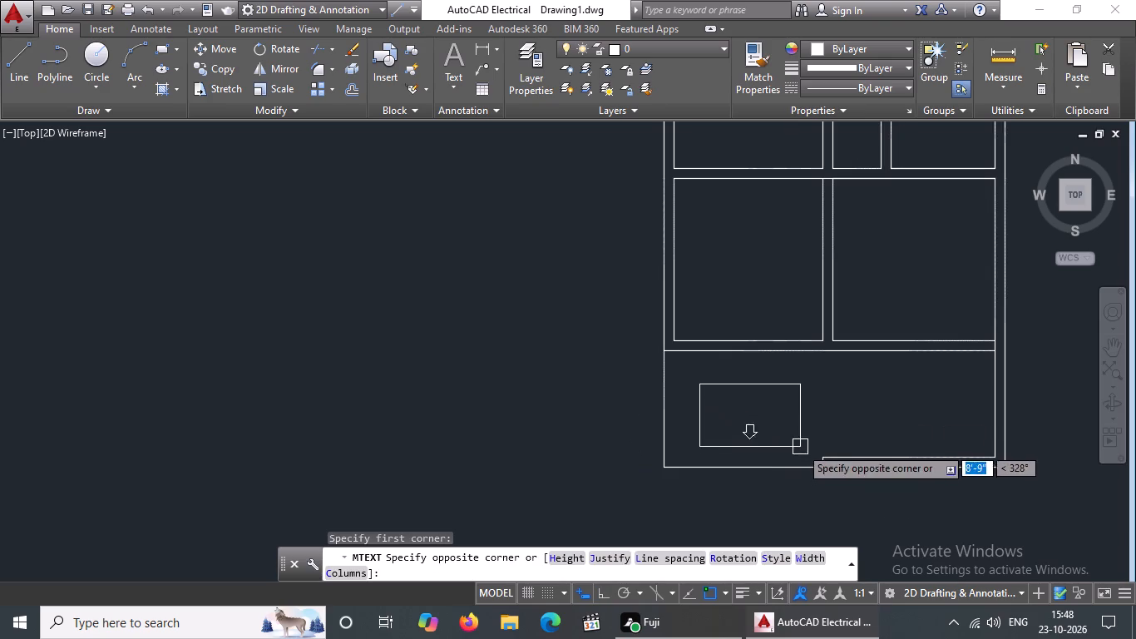
pyautogui.click(798, 433)
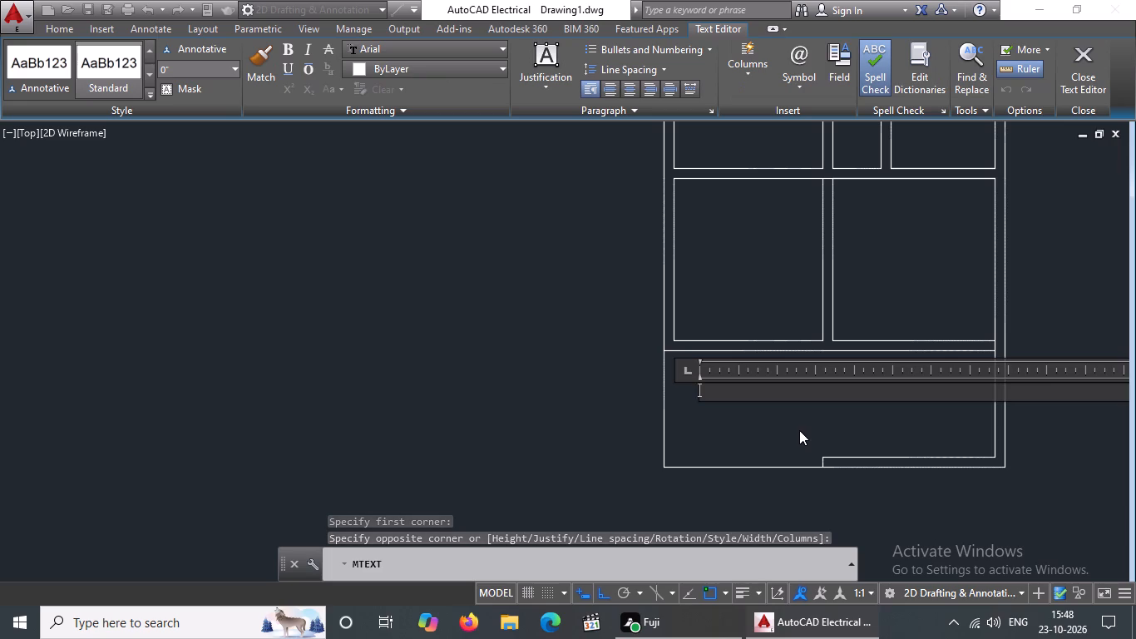
pyautogui.write('POR')
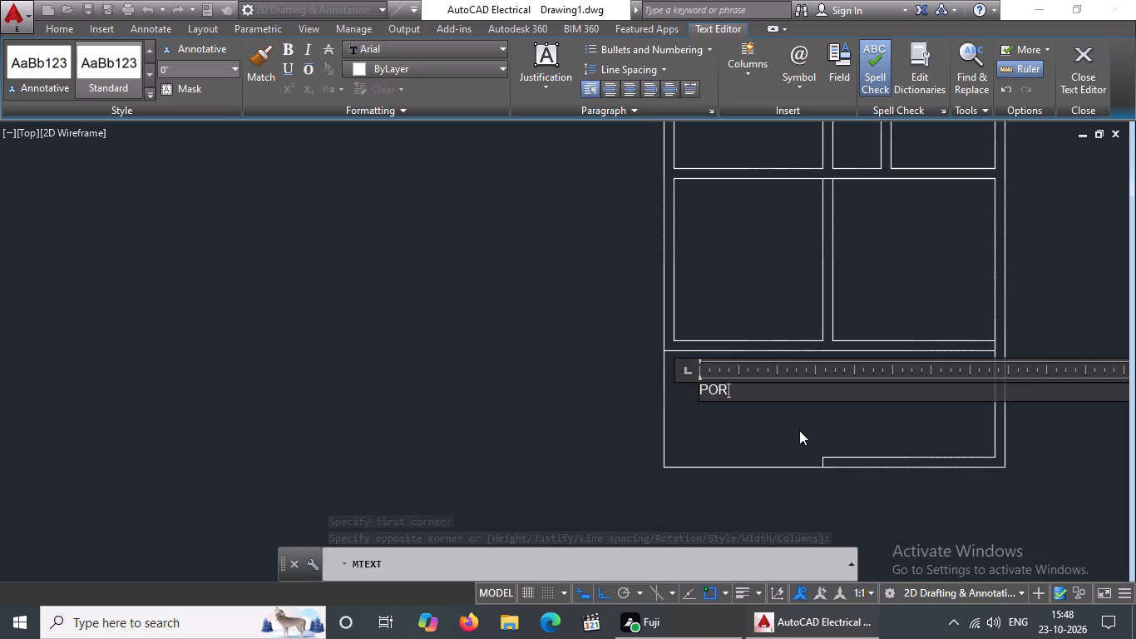
pyautogui.write('TICO')
pyautogui.press('Return')
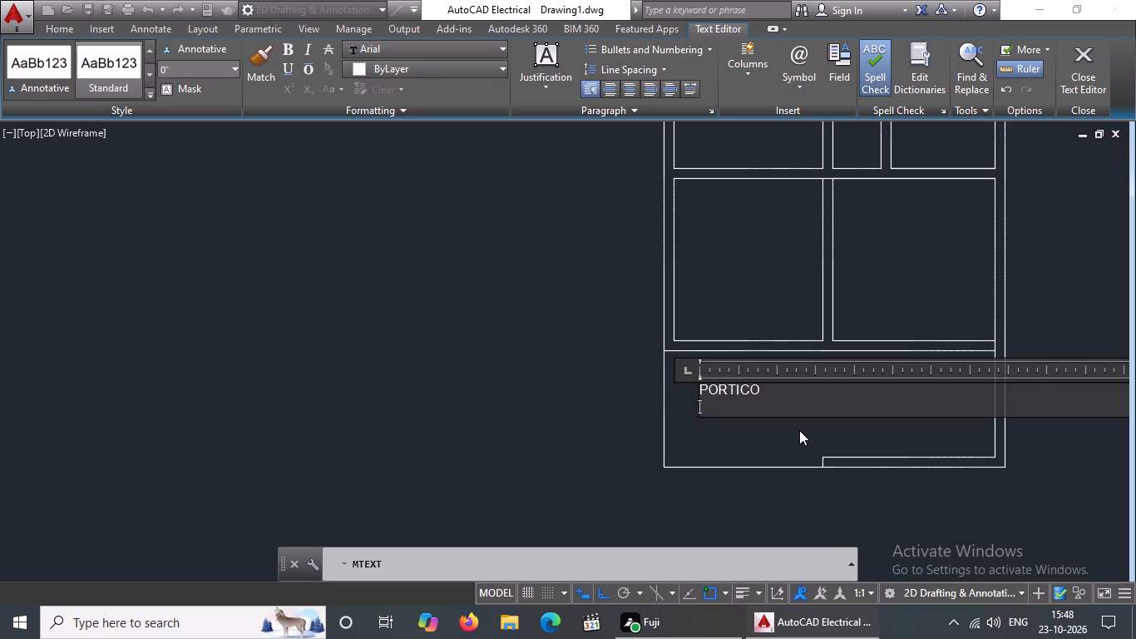
pyautogui.write('11')
pyautogui.write('\'10"')
pyautogui.press('Return')
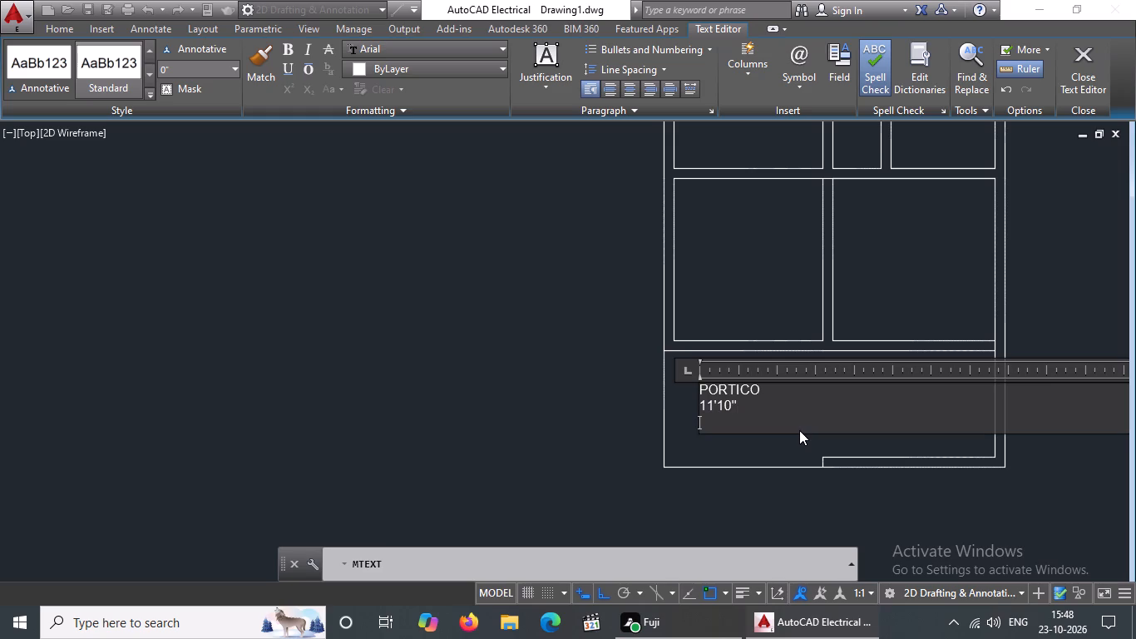
pyautogui.press('BackSpace')
pyautogui.press('x')
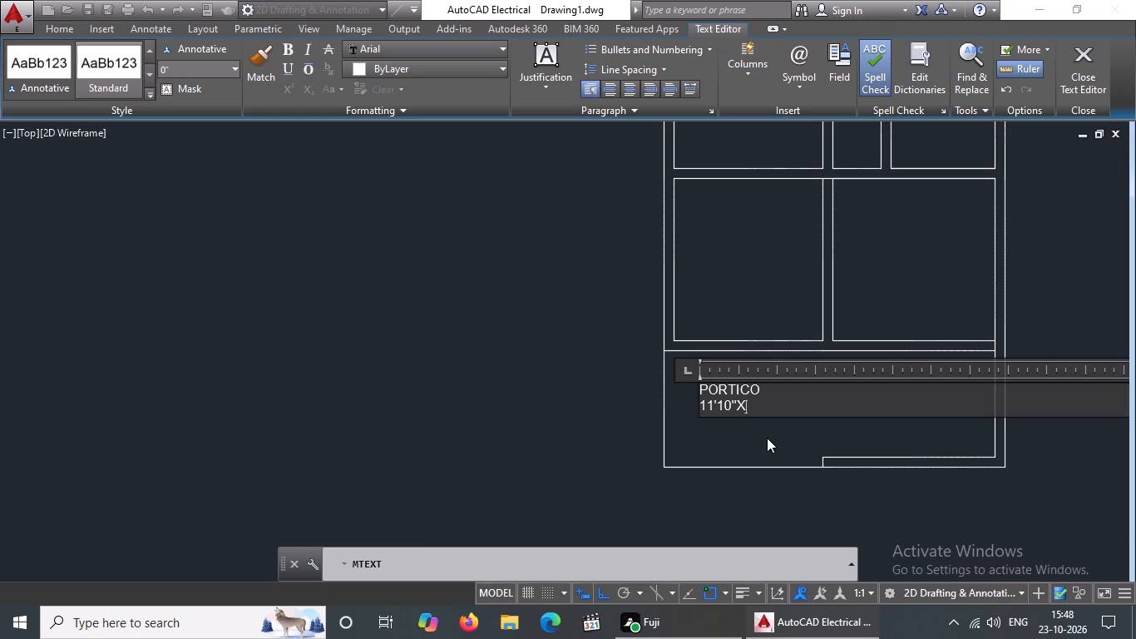
pyautogui.write("7'")
pyautogui.scroll(2, 788, 428)
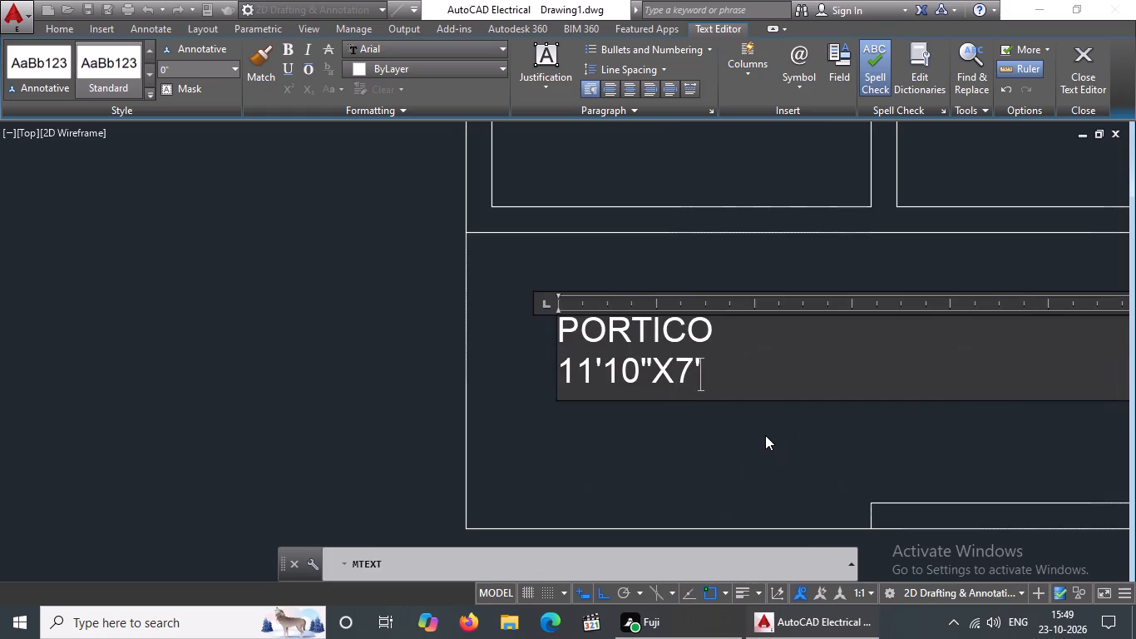
pyautogui.write('10"')
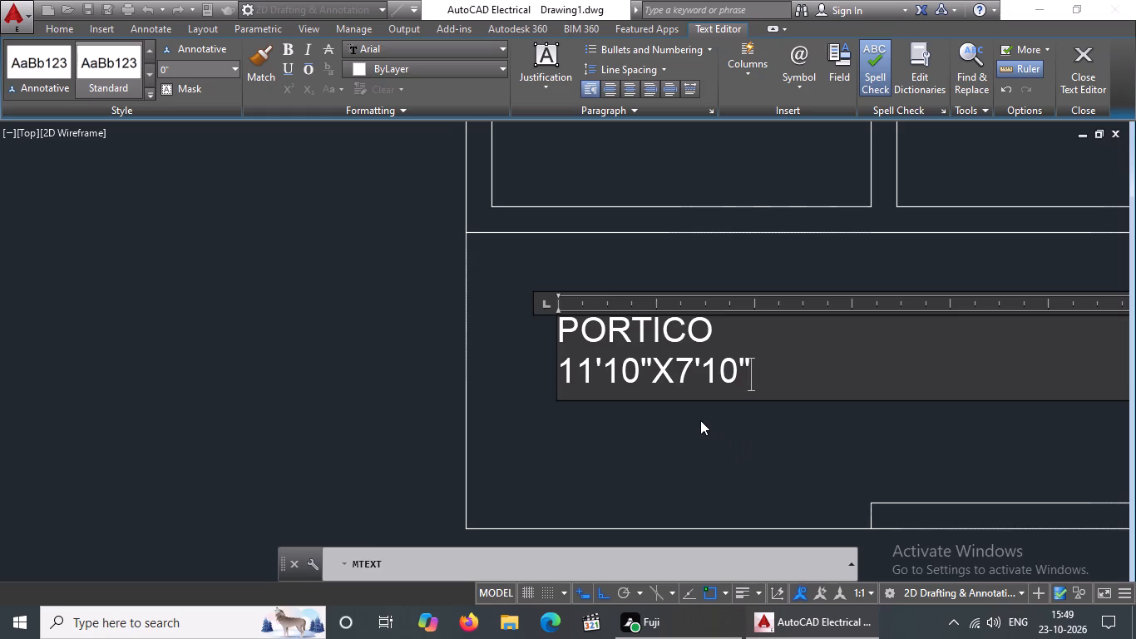
pyautogui.click(703, 422)
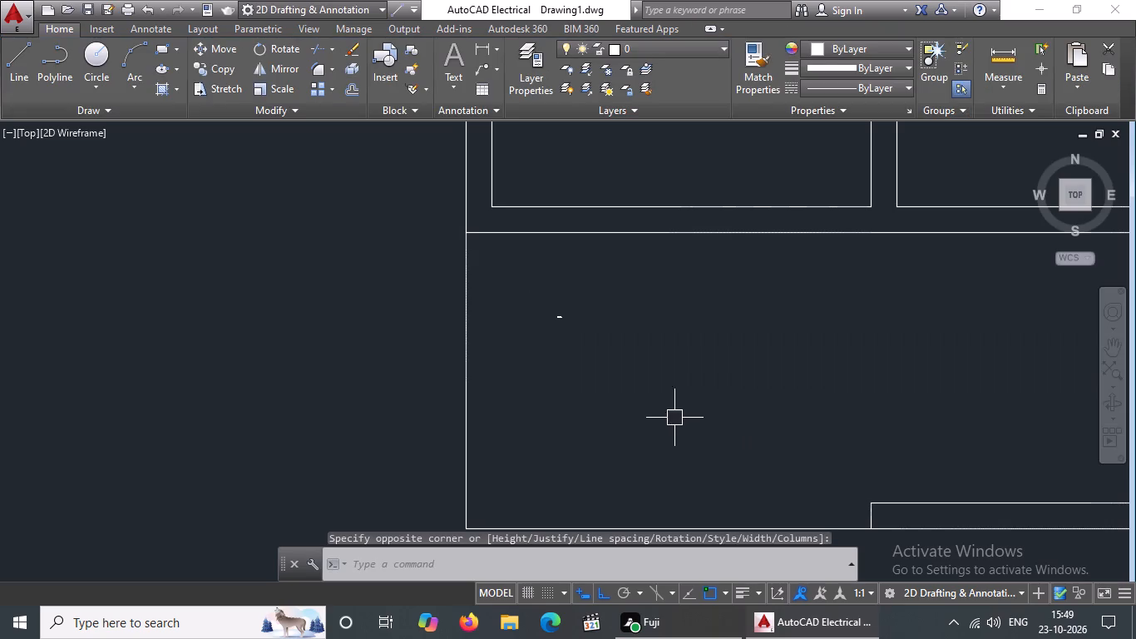
# Set the portico label's text height to 8".
pyautogui.moveTo(541, 302); pyautogui.dragTo(553, 320)
pyautogui.click(599, 373)
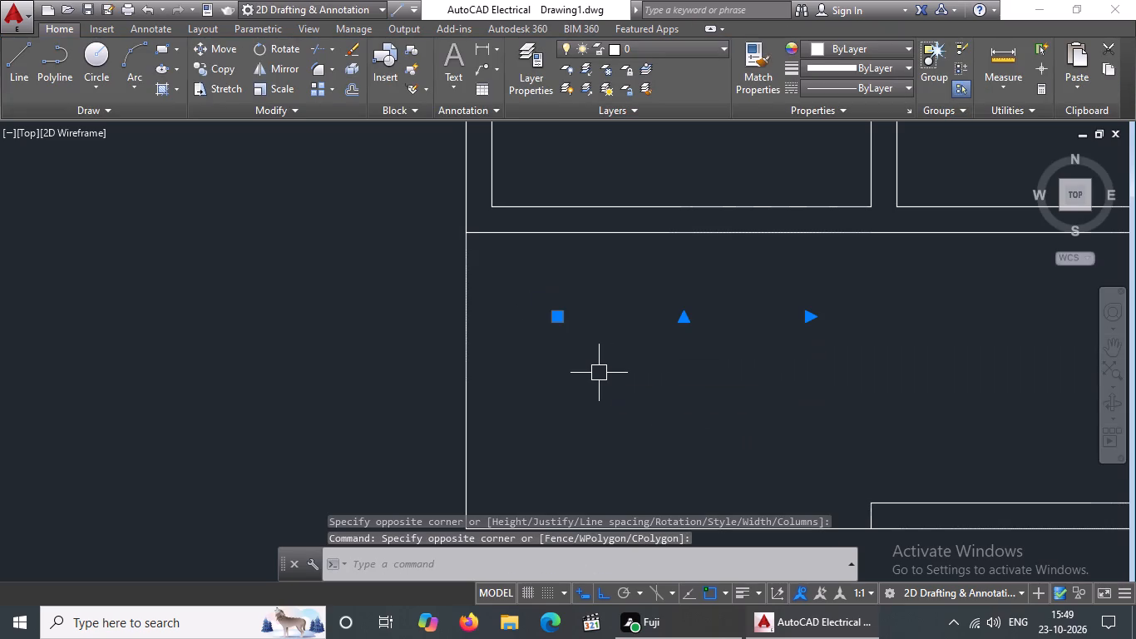
pyautogui.scroll(-3, 773, 319)
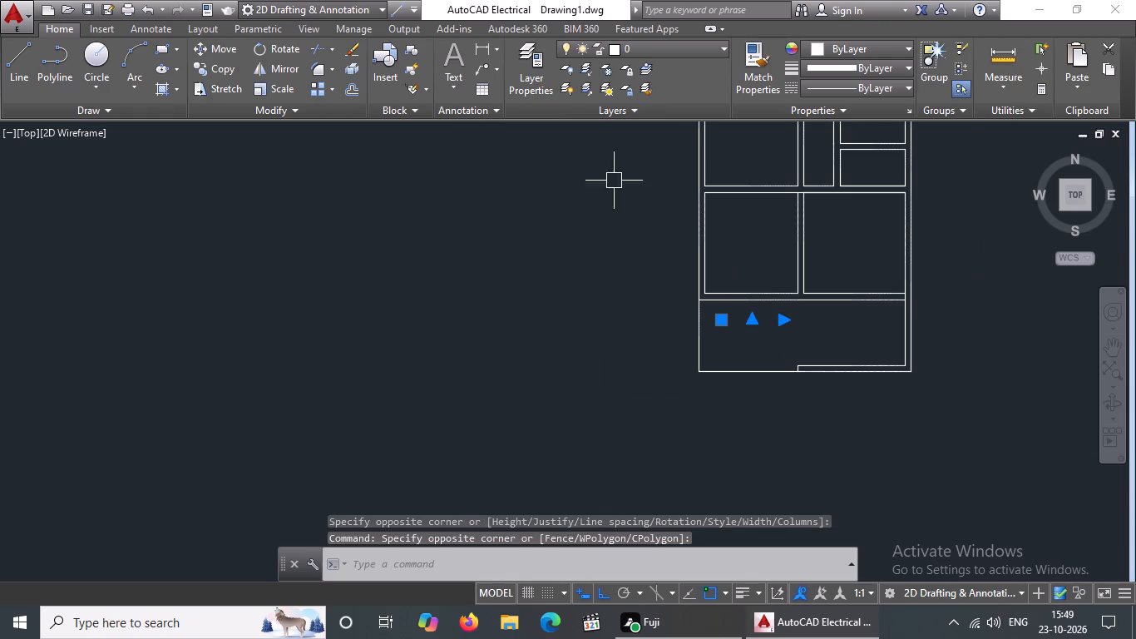
pyautogui.scroll(2, 793, 335)
pyautogui.rightClick(787, 335)
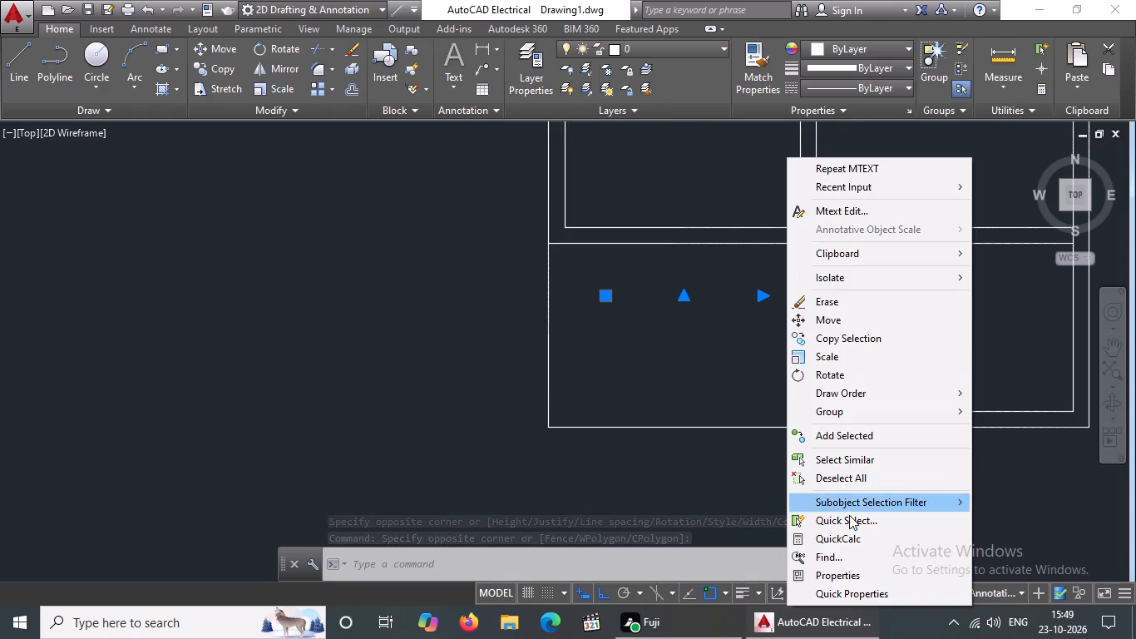
pyautogui.click(842, 575)
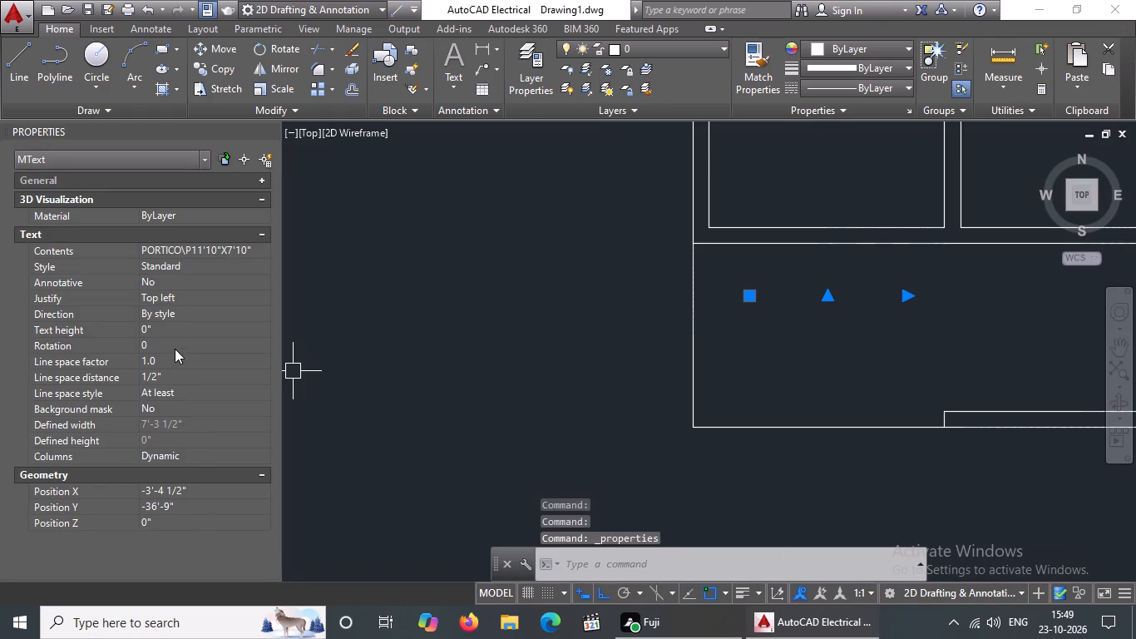
pyautogui.click(169, 327)
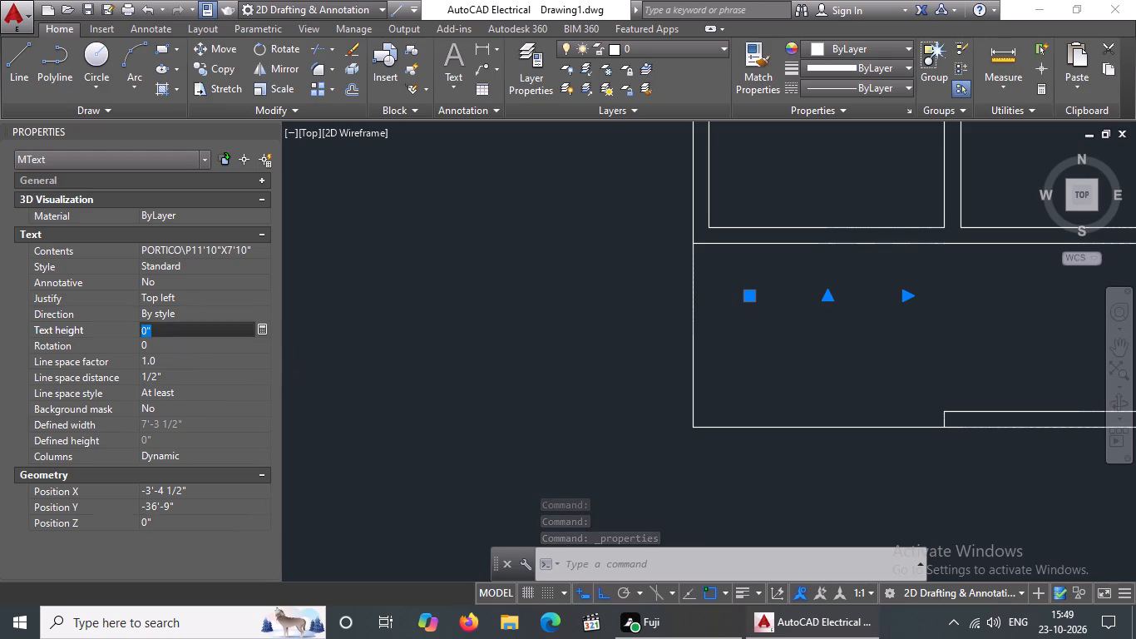
pyautogui.press('BackSpace')
pyautogui.press('BackSpace')
pyautogui.write('8"{')
pyautogui.press('Return')
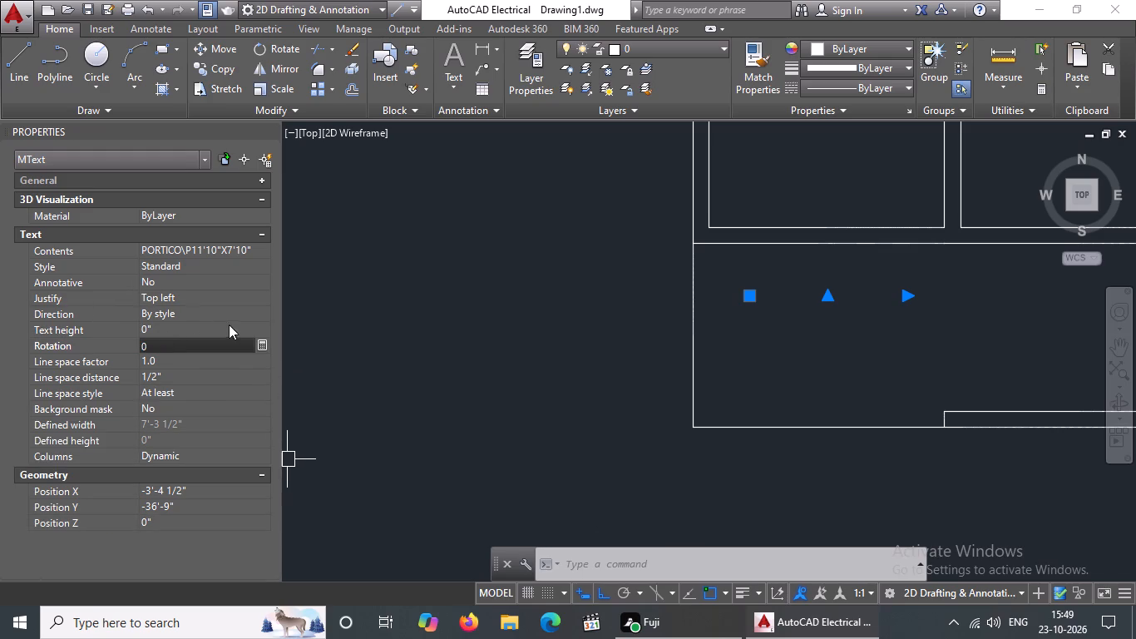
pyautogui.click(160, 325)
pyautogui.press('BackSpace')
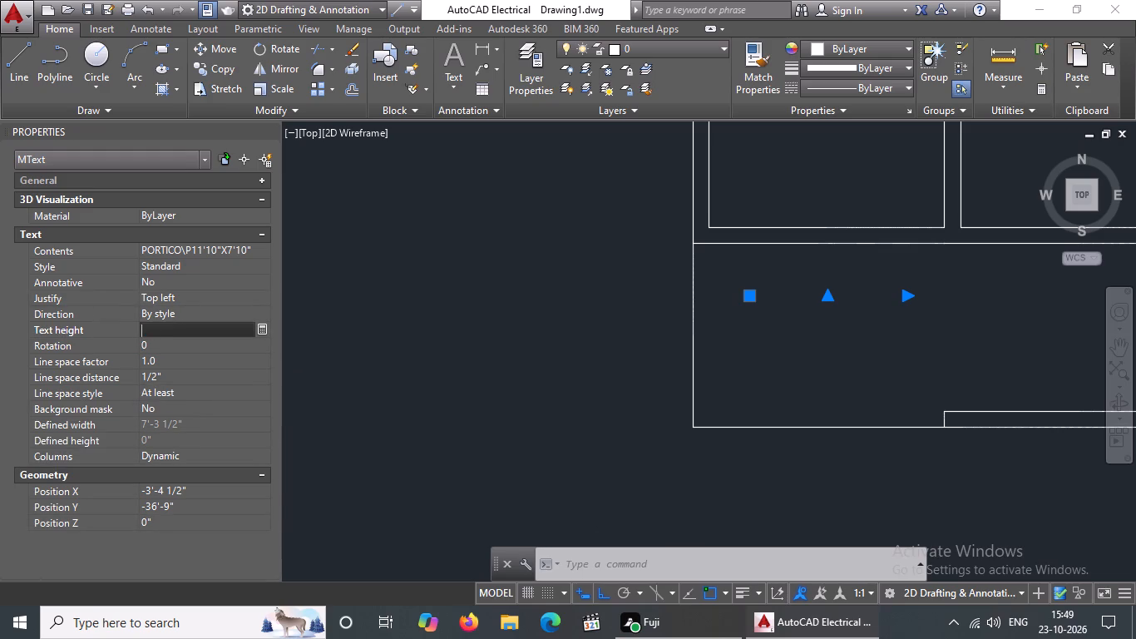
pyautogui.press('BackSpace')
pyautogui.press('BackSpace')
pyautogui.press('BackSpace')
pyautogui.write('8"')
pyautogui.press('Return')
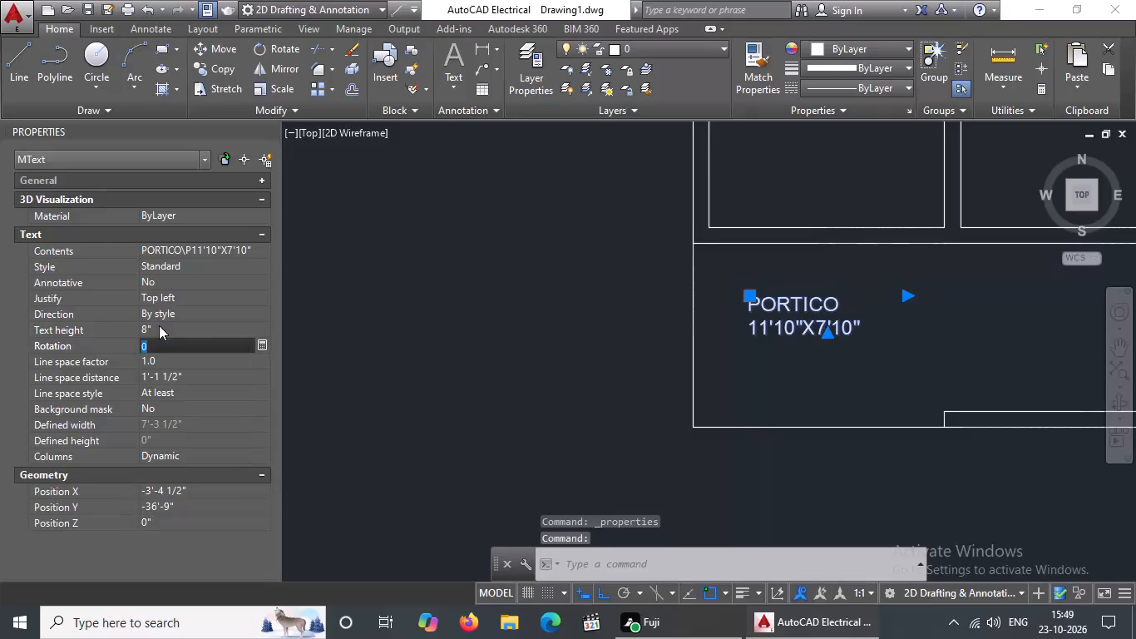
pyautogui.scroll(-2, 717, 368)
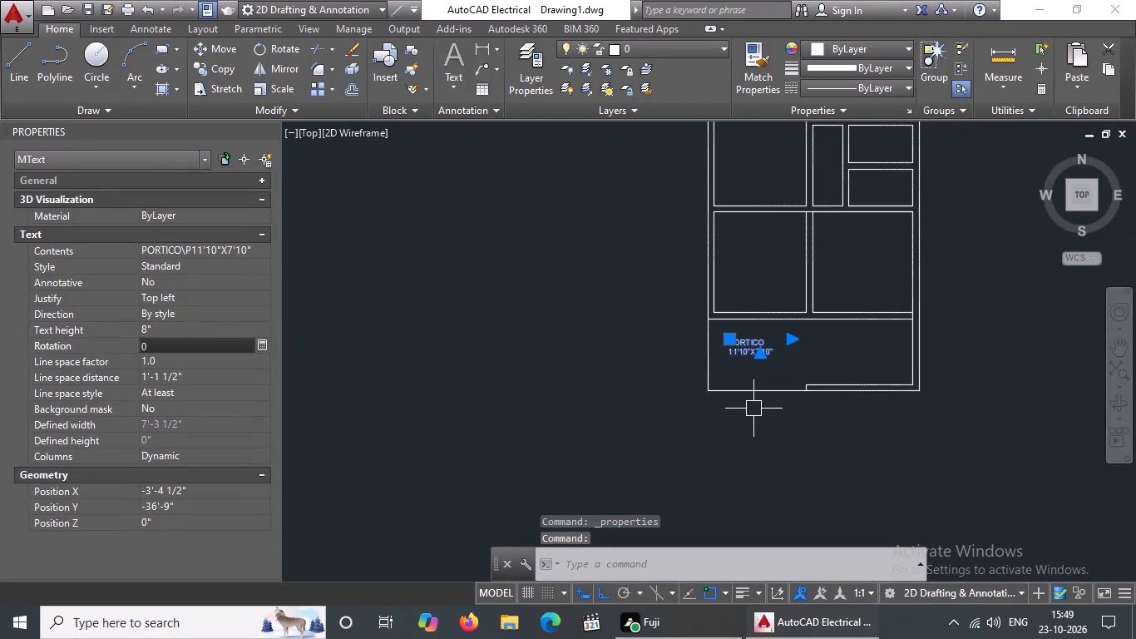
pyautogui.press('Escape')
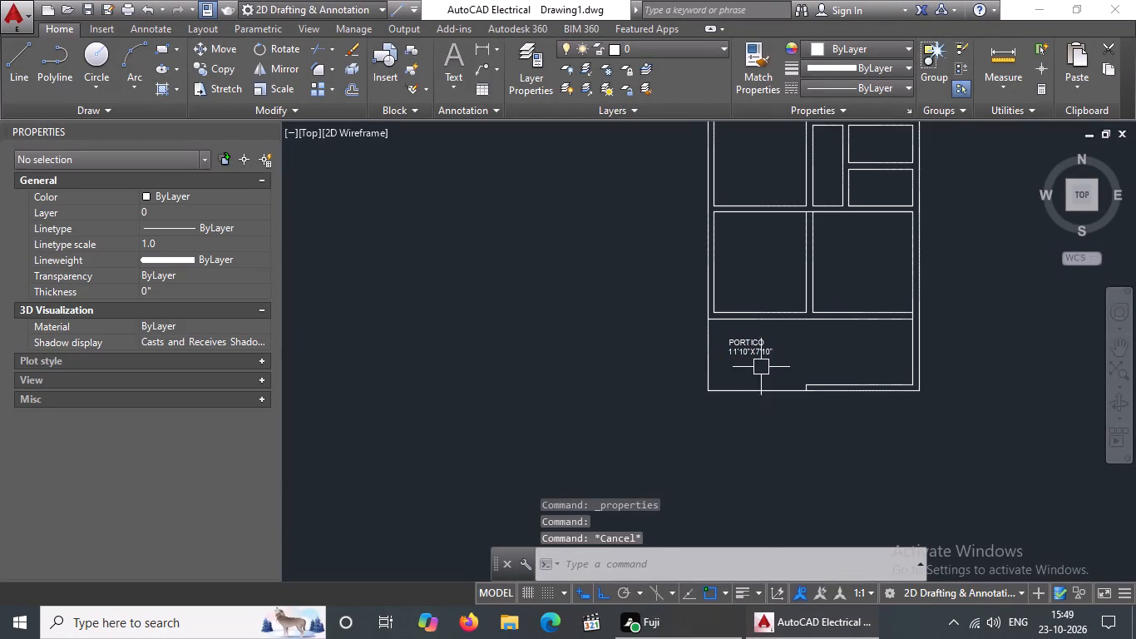
# Move the portico label straight down about 5 1/2" within the portico.
pyautogui.scroll(1, 752, 315)
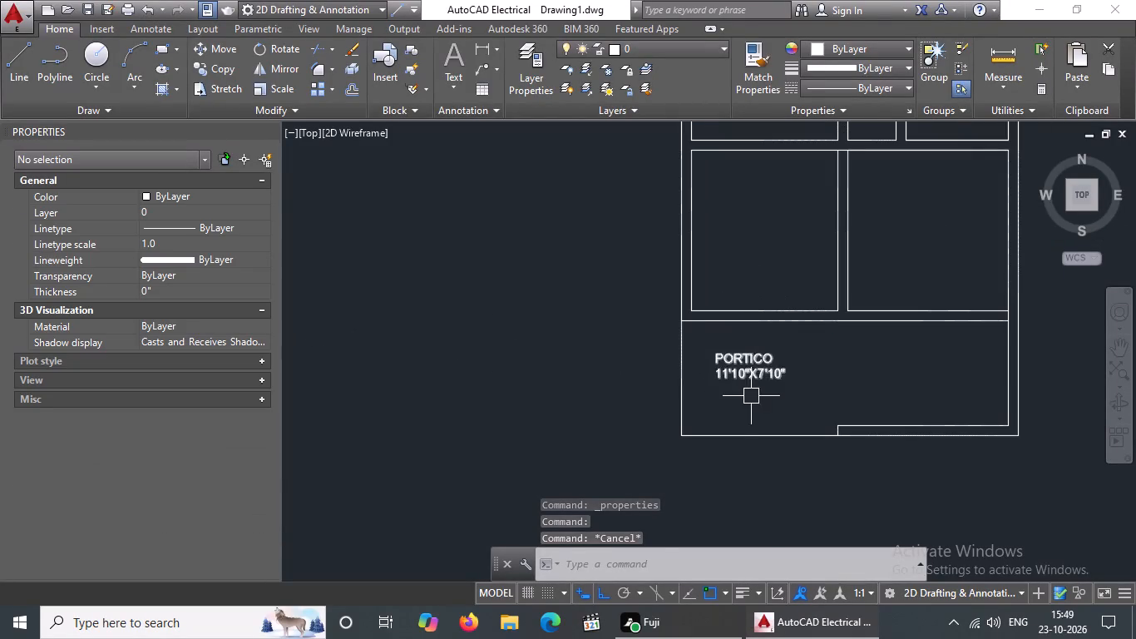
pyautogui.click(743, 365)
pyautogui.click(720, 353)
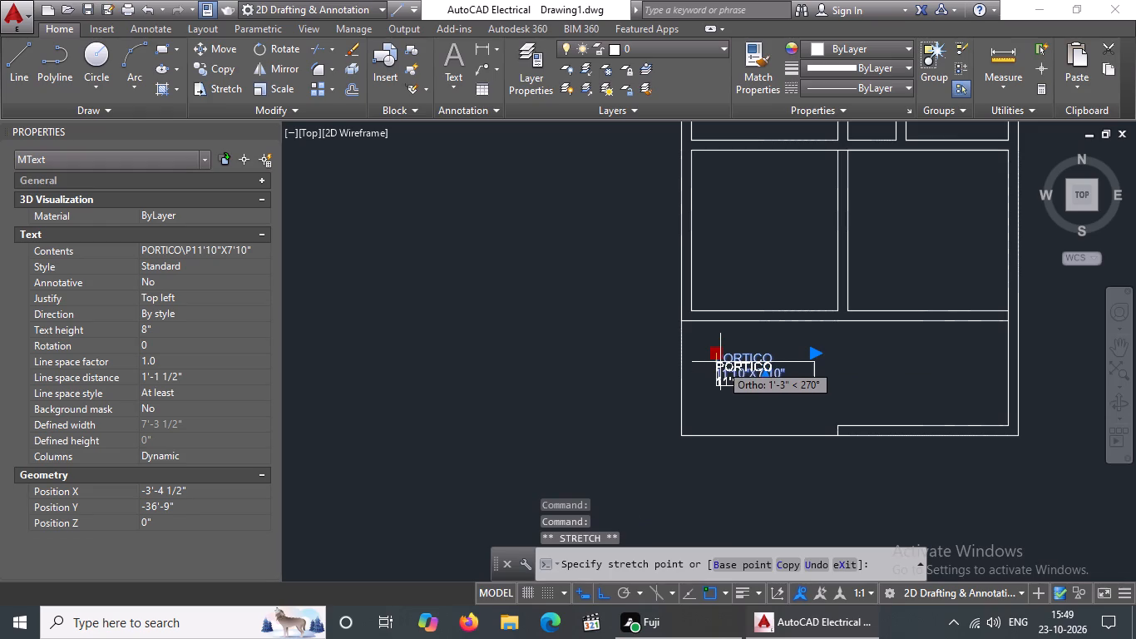
pyautogui.click(721, 359)
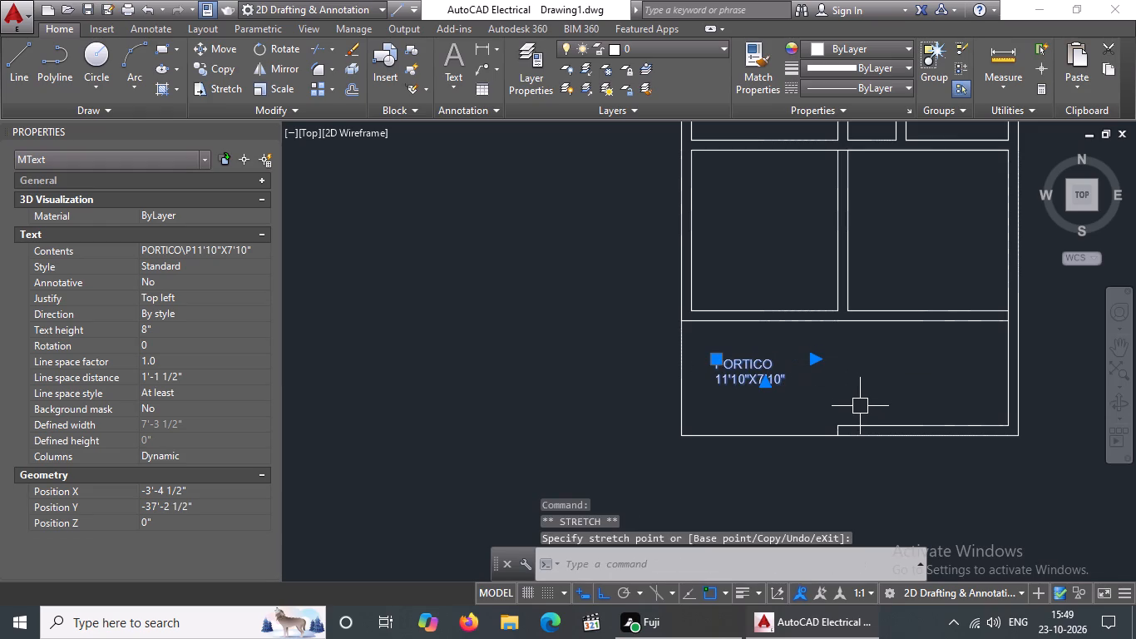
pyautogui.press('Escape')
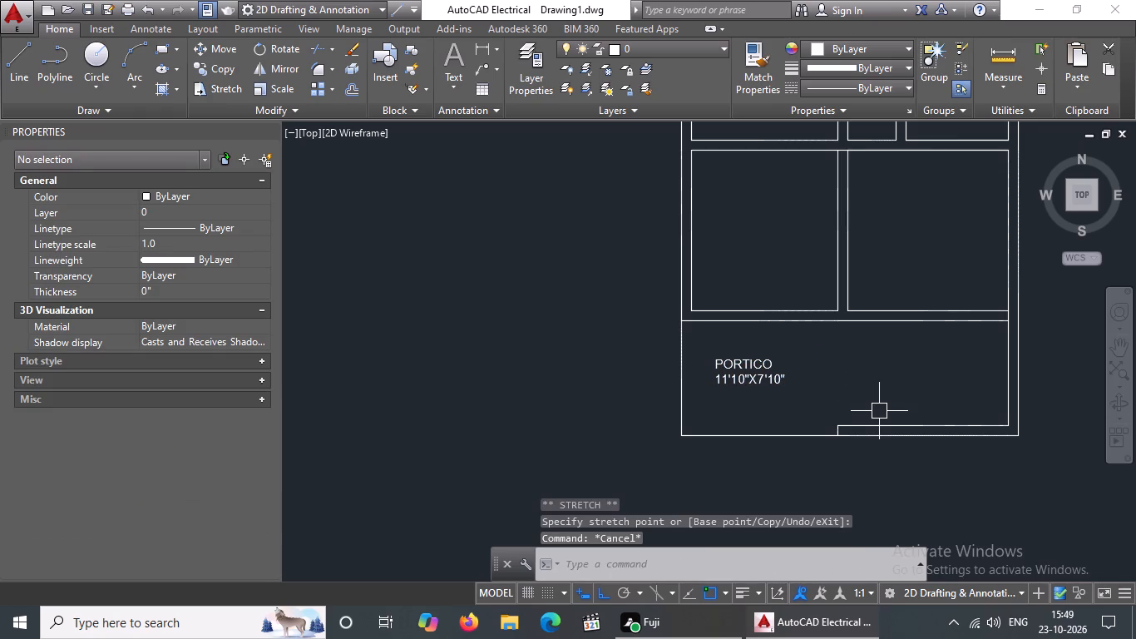
# Copy the portico label about 11'-7 1/2" straight up into the left room above, and also into the adjacent right room.
pyautogui.click(759, 374)
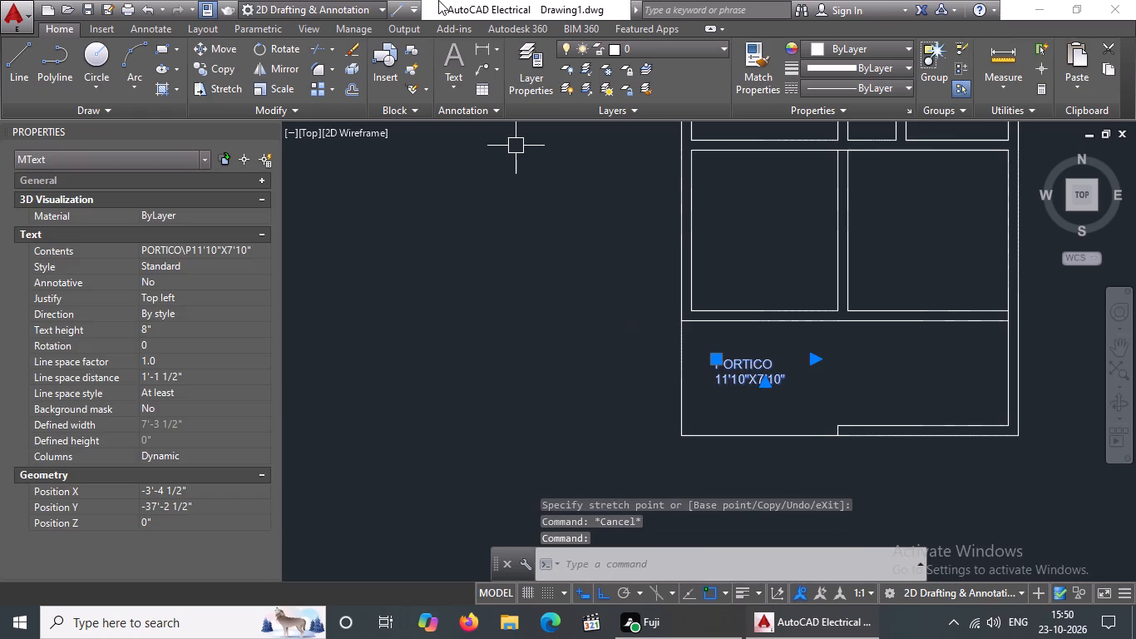
pyautogui.click(228, 67)
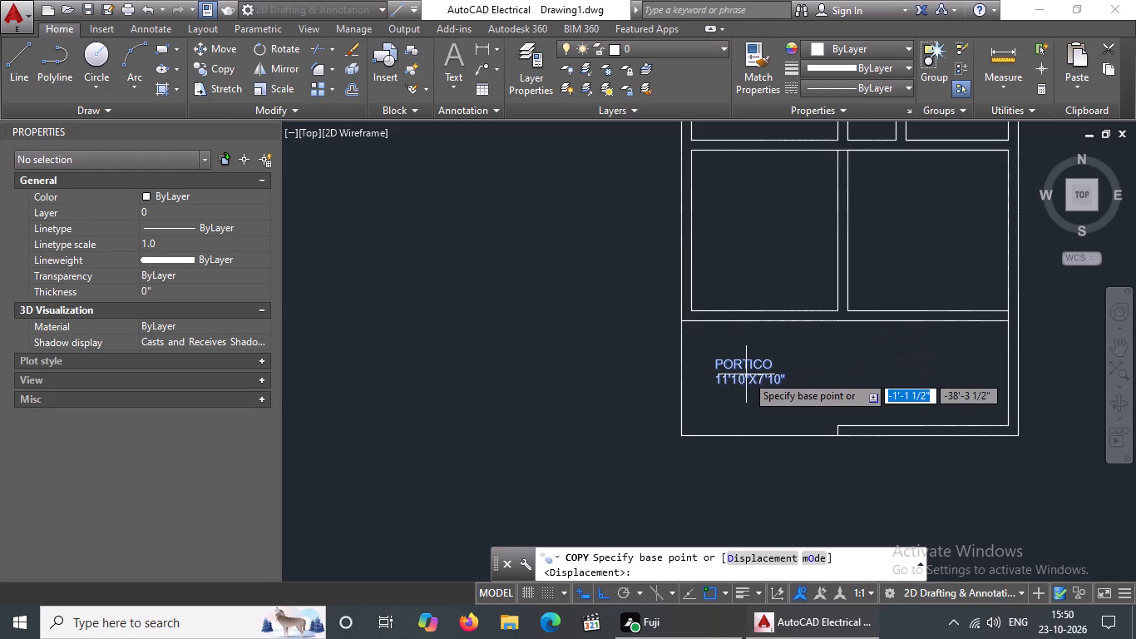
pyautogui.click(746, 374)
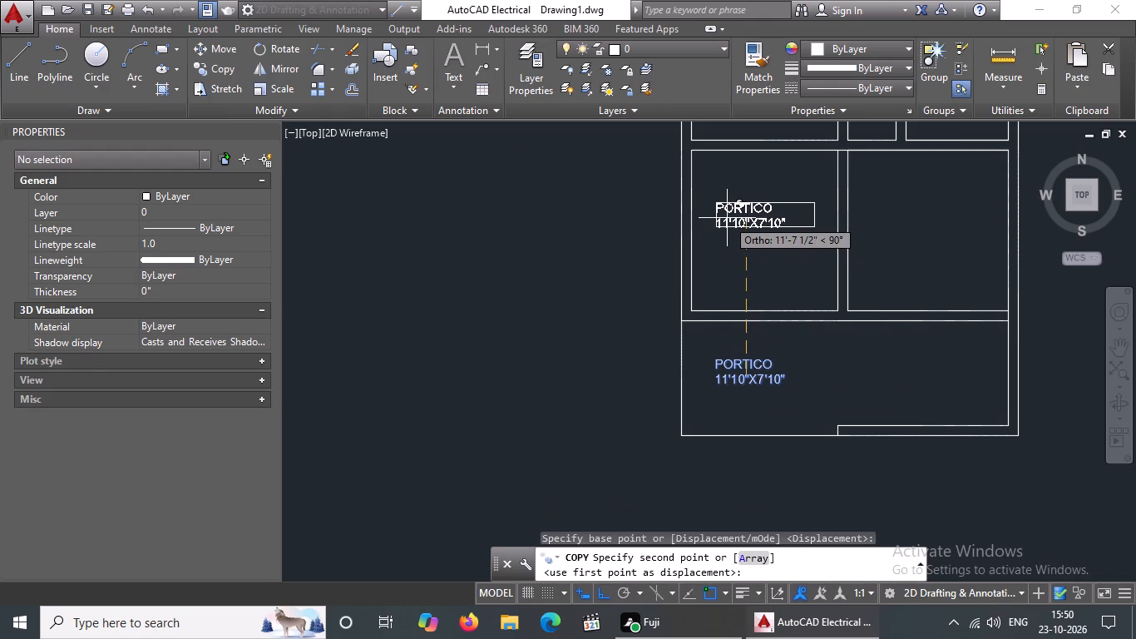
pyautogui.click(727, 218)
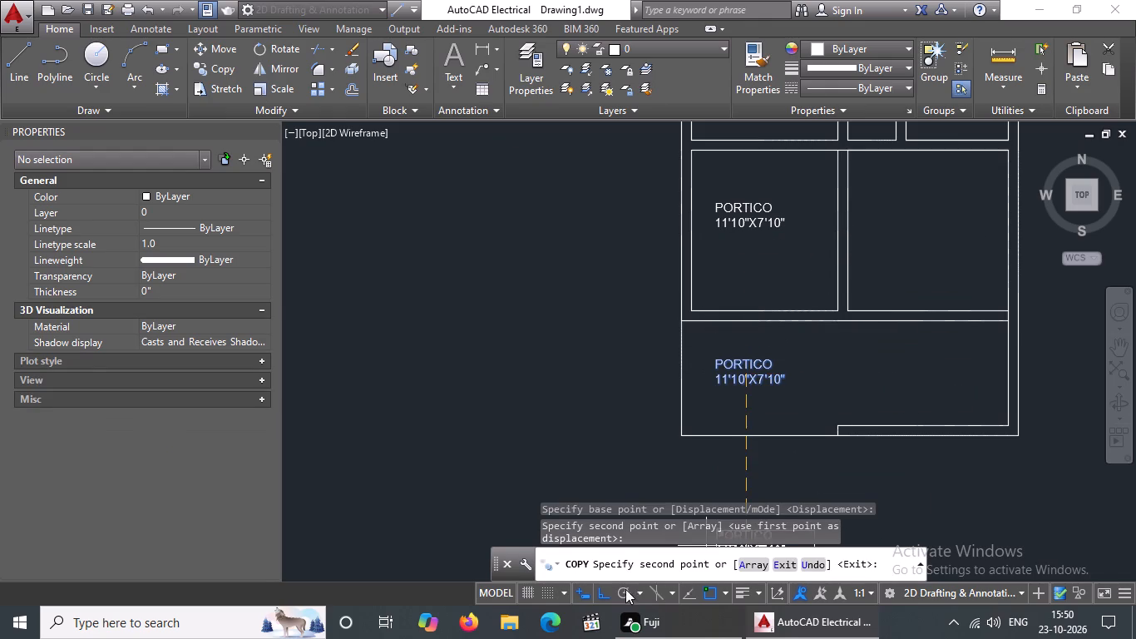
pyautogui.click(602, 591)
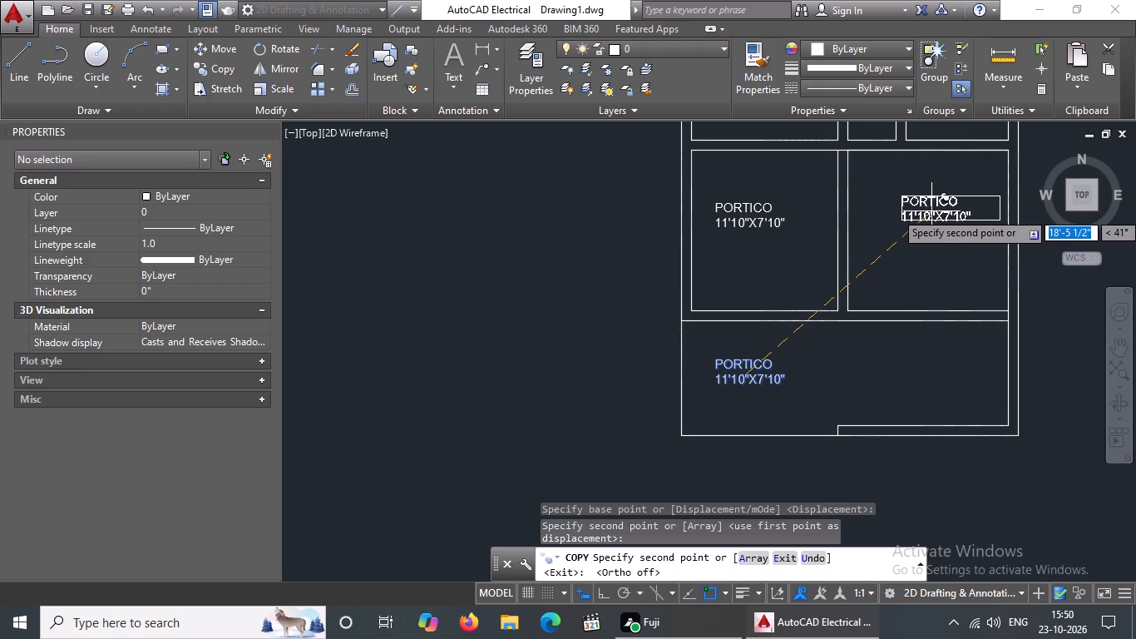
pyautogui.click(931, 215)
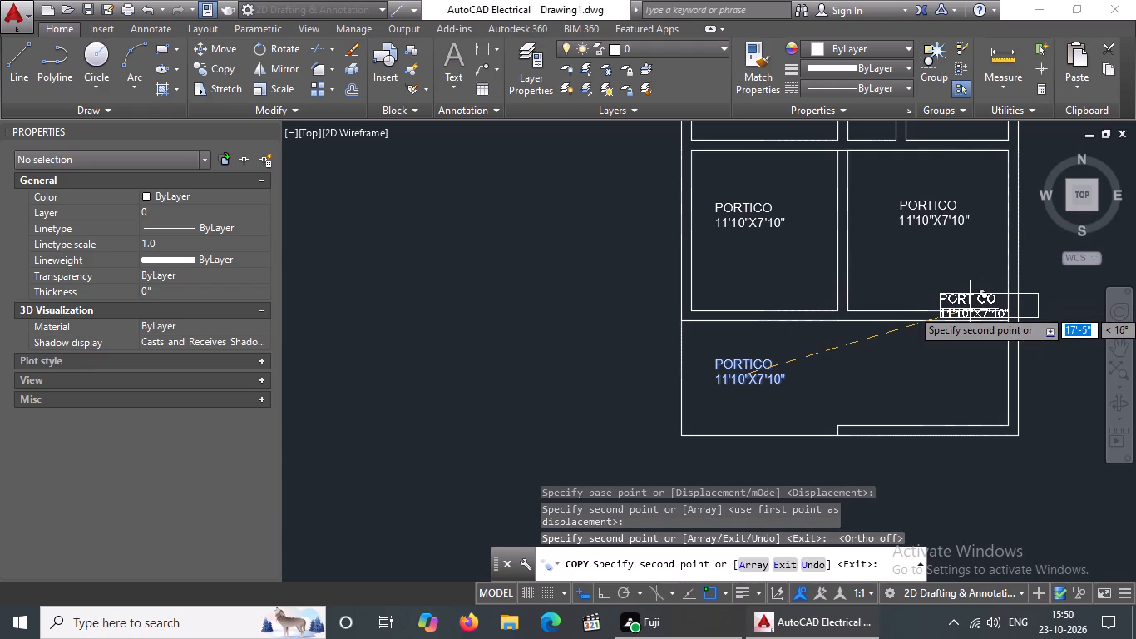
pyautogui.press('Escape')
# Rewrite the copied label in the left room as DRAWING with 11'0"X12'0" on the second line.
pyautogui.scroll(1, 779, 225)
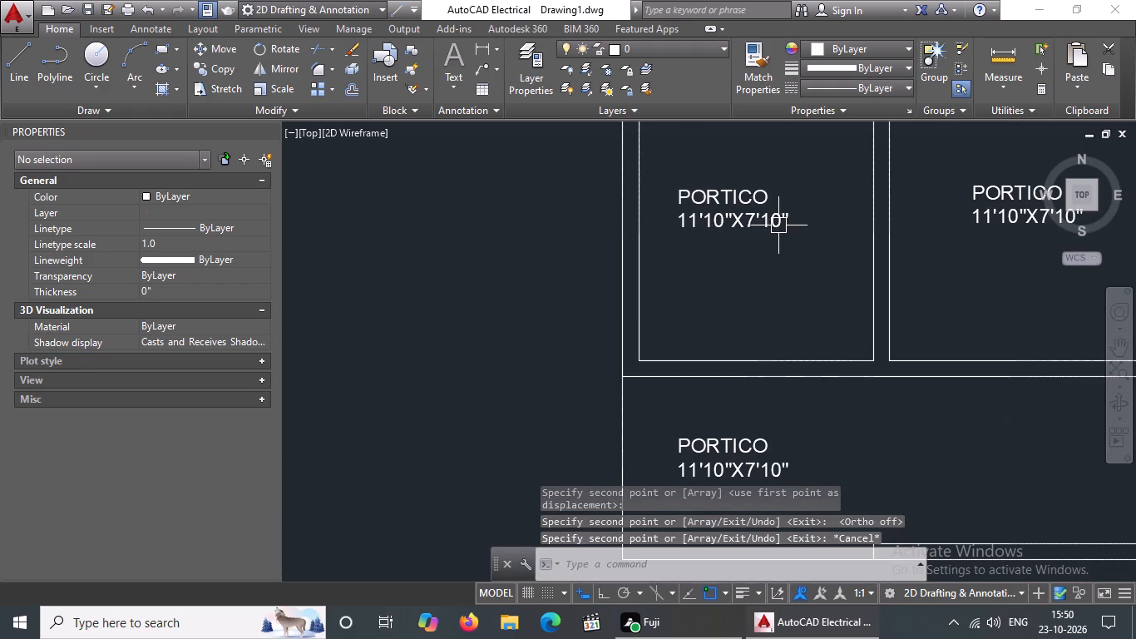
pyautogui.doubleClick(778, 225)
pyautogui.click(800, 220)
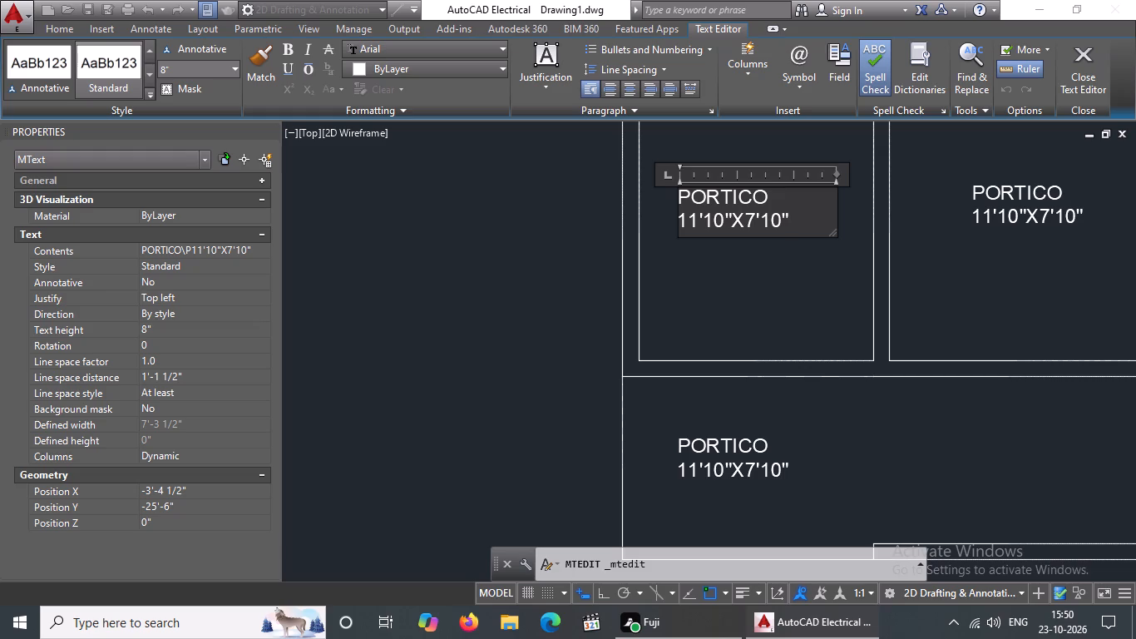
pyautogui.press('BackSpace')
pyautogui.press('BackSpace')
pyautogui.press('BackSpace')
pyautogui.press('BackSpace')
pyautogui.press('BackSpace')
pyautogui.press('BackSpace')
pyautogui.press('BackSpace')
pyautogui.press('BackSpace')
pyautogui.press('BackSpace')
pyautogui.press('BackSpace')
pyautogui.press('BackSpace')
pyautogui.press('BackSpace')
pyautogui.press('BackSpace')
pyautogui.press('BackSpace')
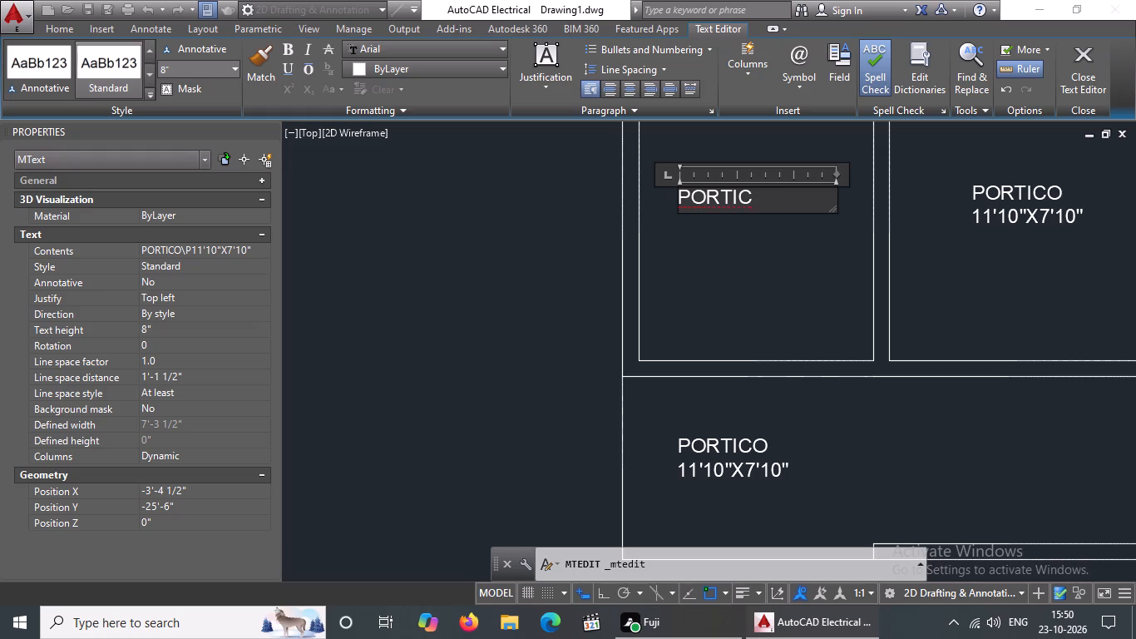
pyautogui.press('BackSpace')
pyautogui.press('BackSpace')
pyautogui.press('BackSpace')
pyautogui.press('BackSpace')
pyautogui.press('BackSpace')
pyautogui.press('BackSpace')
pyautogui.press('BackSpace')
pyautogui.press('BackSpace')
pyautogui.press('BackSpace')
pyautogui.press('BackSpace')
pyautogui.press('BackSpace')
pyautogui.press('BackSpace')
pyautogui.press('BackSpace')
pyautogui.press('BackSpace')
pyautogui.write('DRAWING')
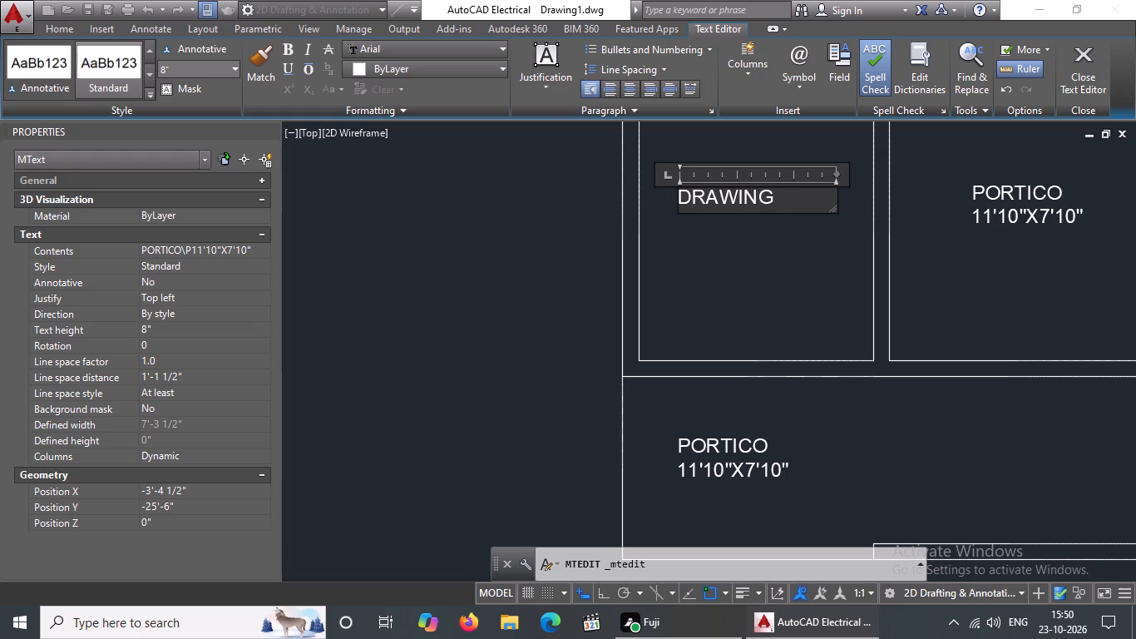
pyautogui.press('Return')
pyautogui.write('11\'10"')
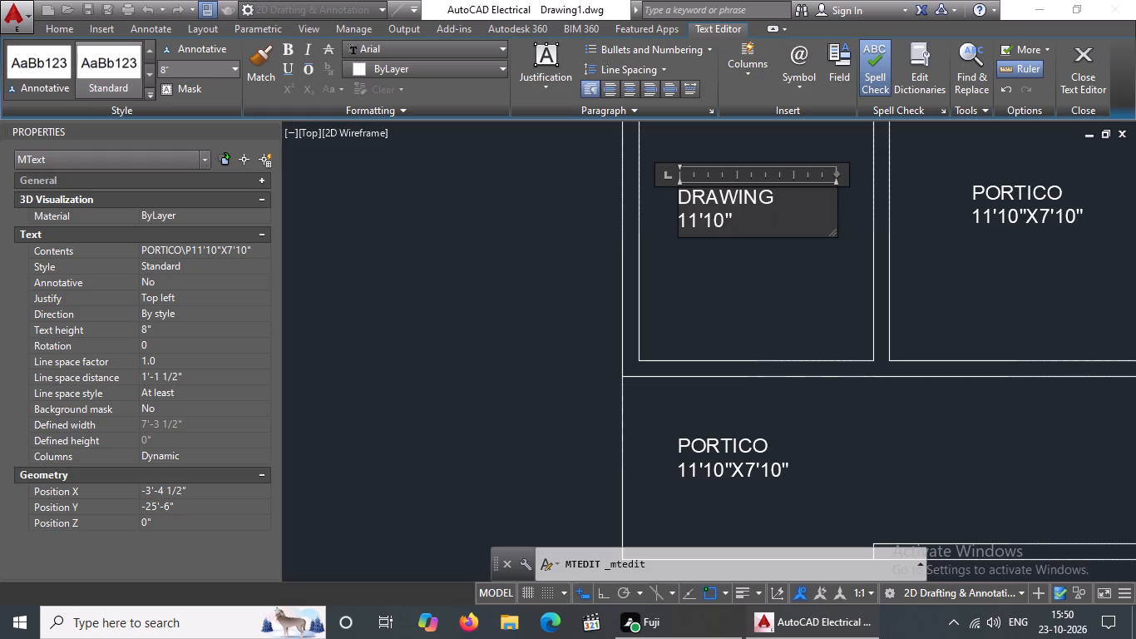
pyautogui.press('BackSpace')
pyautogui.press('BackSpace')
pyautogui.press('BackSpace')
pyautogui.write('0"')
pyautogui.press('space')
pyautogui.write('X')
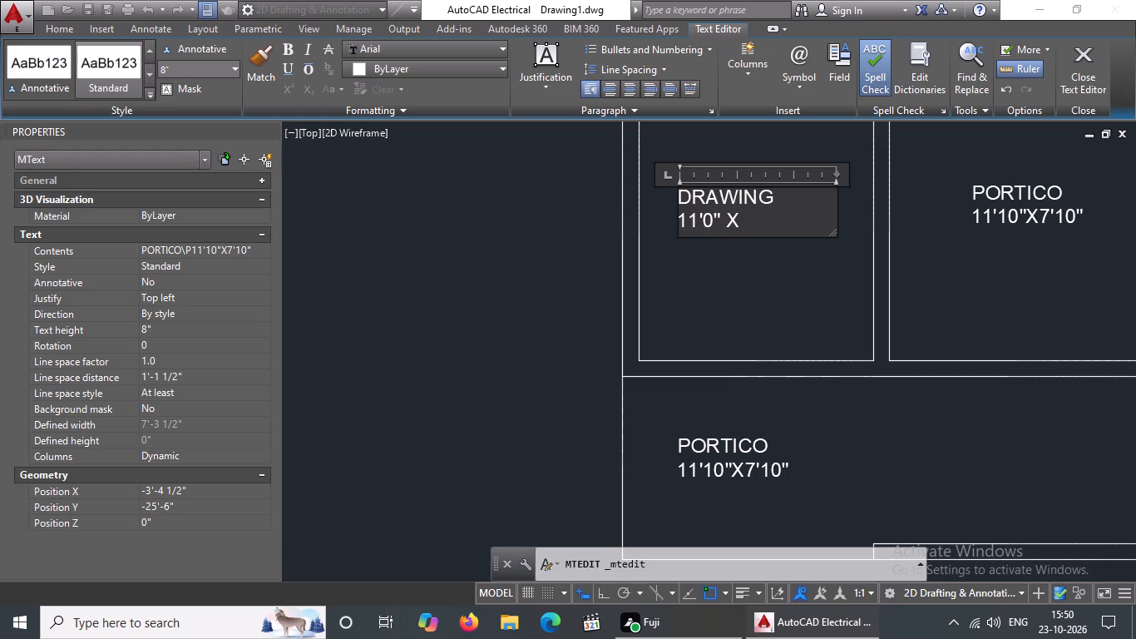
pyautogui.press('BackSpace')
pyautogui.press('BackSpace')
pyautogui.press('x')
pyautogui.write('12')
pyautogui.press("'")
pyautogui.write('0"')
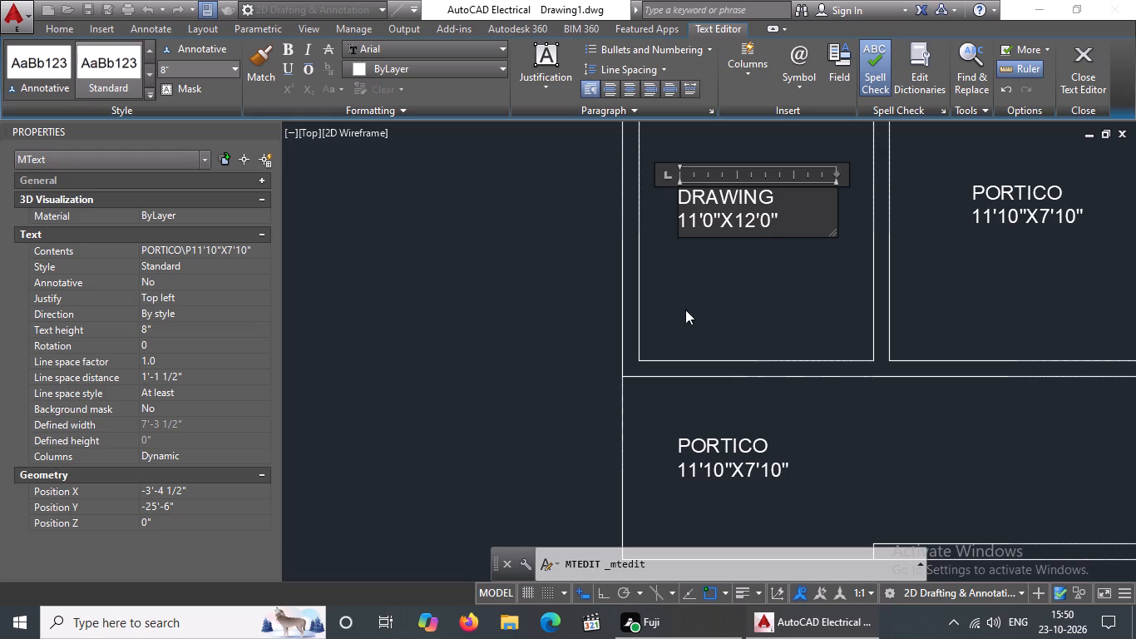
pyautogui.scroll(-2, 746, 340)
pyautogui.click(767, 319)
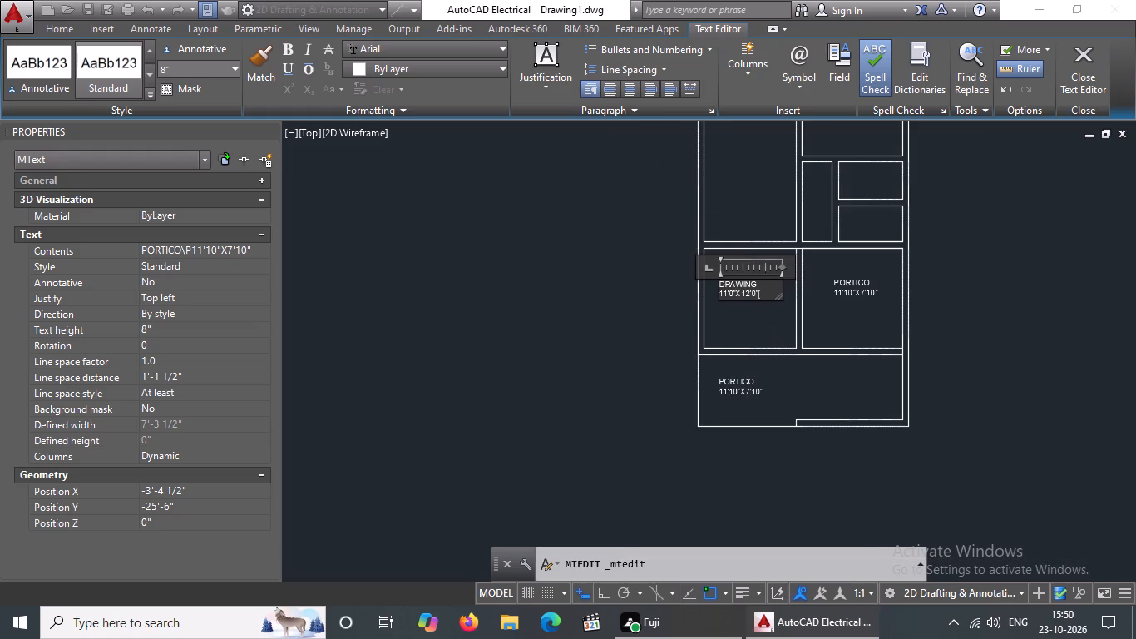
# Rewrite the copied label in the right room as BEDROOM with 12'0"X12'0" on the second line.
pyautogui.doubleClick(853, 289)
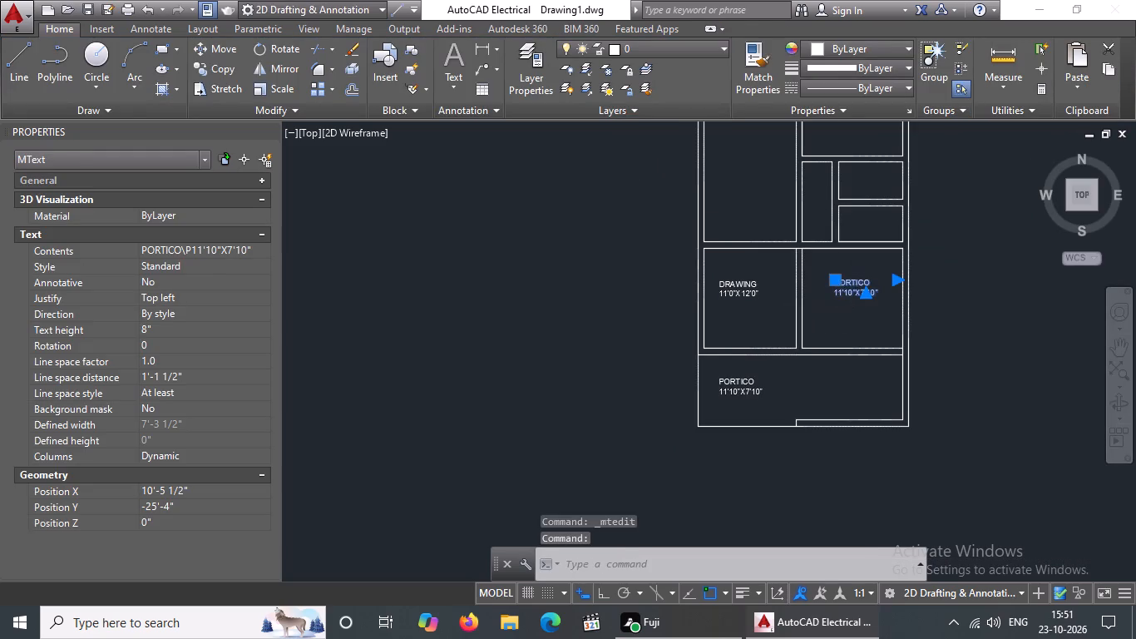
pyautogui.scroll(2, 869, 285)
pyautogui.click(912, 299)
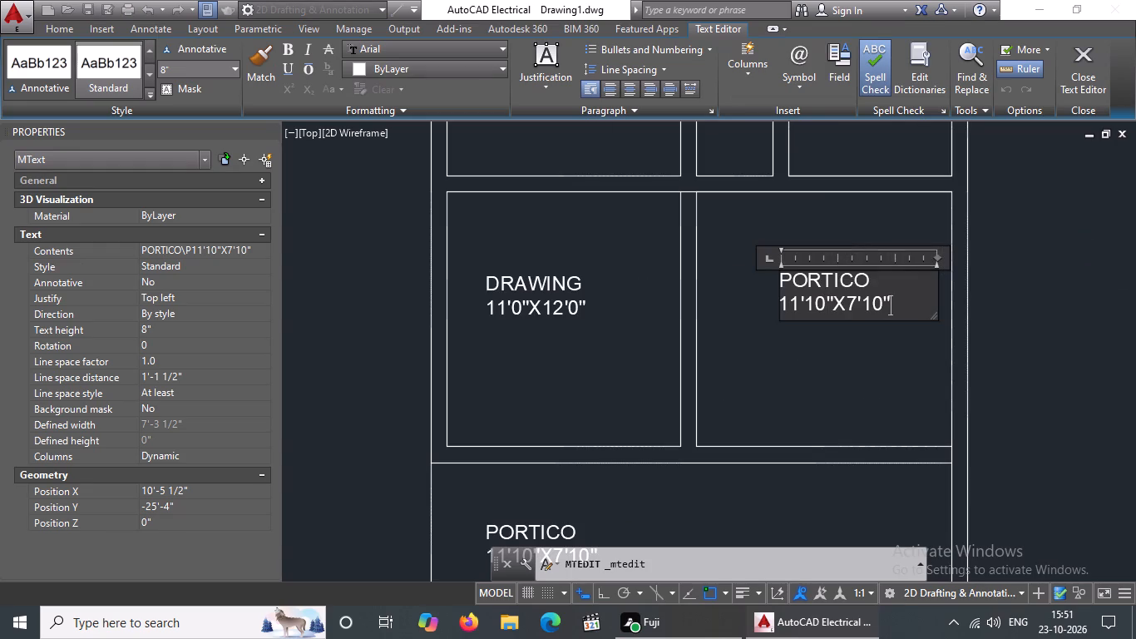
pyautogui.press('BackSpace')
pyautogui.press('BackSpace')
pyautogui.press('BackSpace')
pyautogui.press('BackSpace')
pyautogui.press('BackSpace')
pyautogui.press('BackSpace')
pyautogui.press('BackSpace')
pyautogui.press('BackSpace')
pyautogui.press('BackSpace')
pyautogui.press('BackSpace')
pyautogui.press('BackSpace')
pyautogui.press('BackSpace')
pyautogui.press('BackSpace')
pyautogui.press('BackSpace')
pyautogui.press('BackSpace')
pyautogui.press('BackSpace')
pyautogui.press('BackSpace')
pyautogui.press('BackSpace')
pyautogui.press('BackSpace')
pyautogui.press('BackSpace')
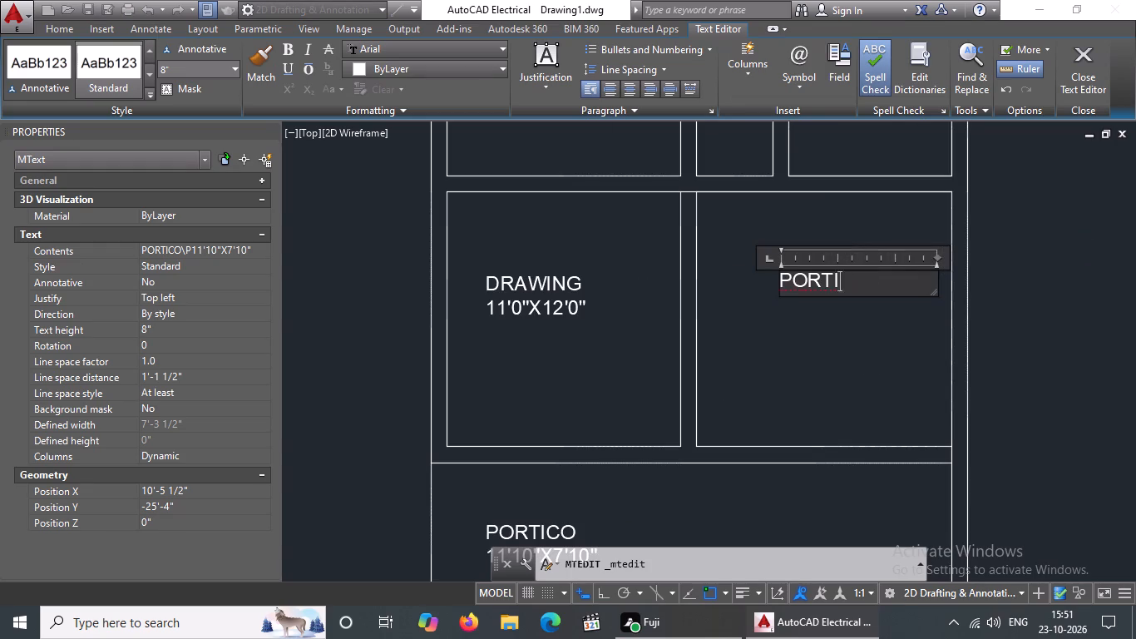
pyautogui.press('BackSpace')
pyautogui.press('BackSpace')
pyautogui.press('BackSpace')
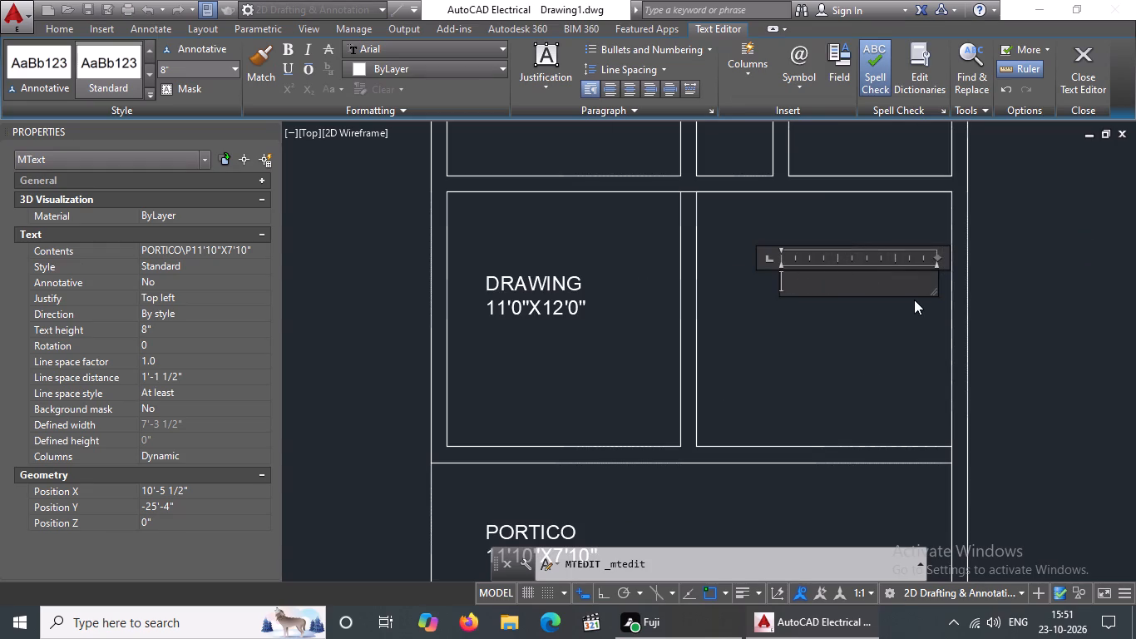
pyautogui.write('BEDROOM')
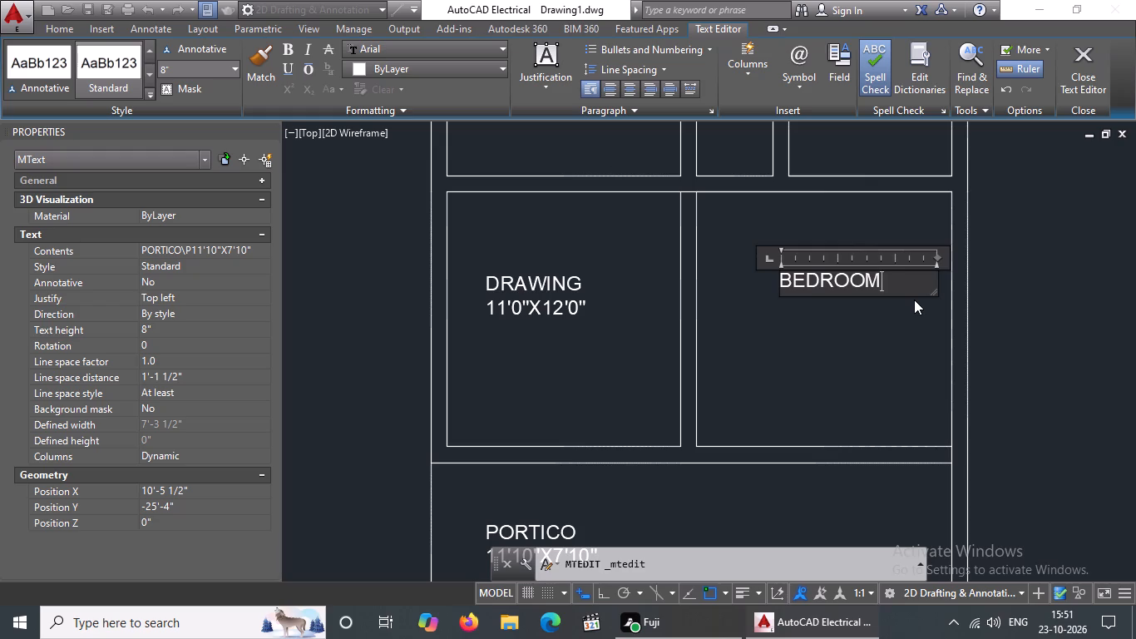
pyautogui.press('Return')
pyautogui.write('12\'0"')
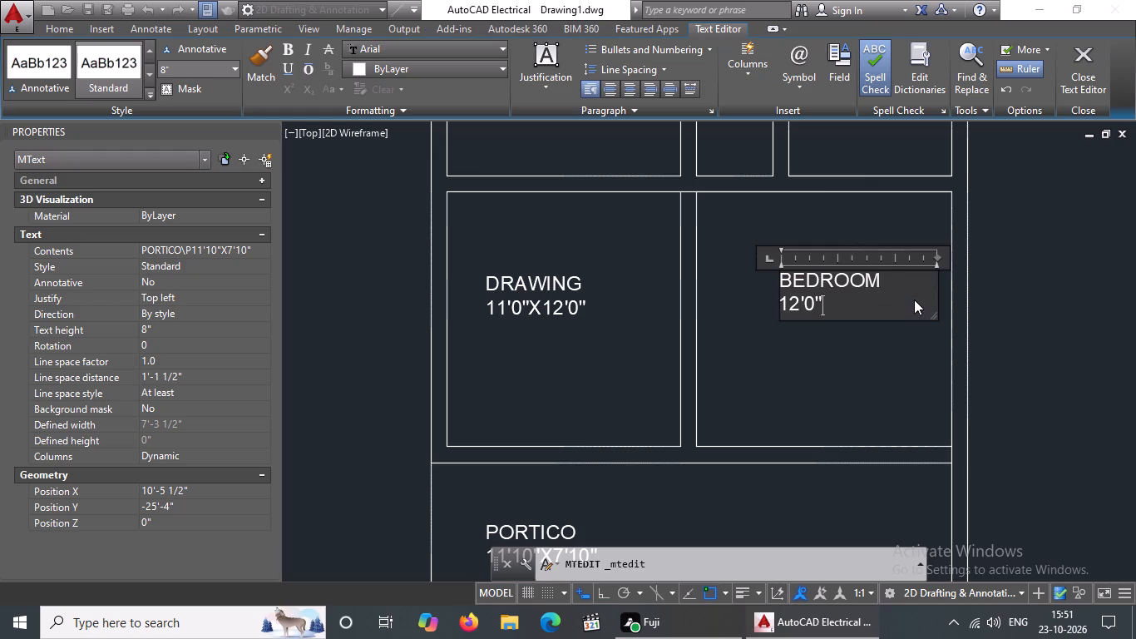
pyautogui.press('x')
pyautogui.write("12'")
pyautogui.write('0"')
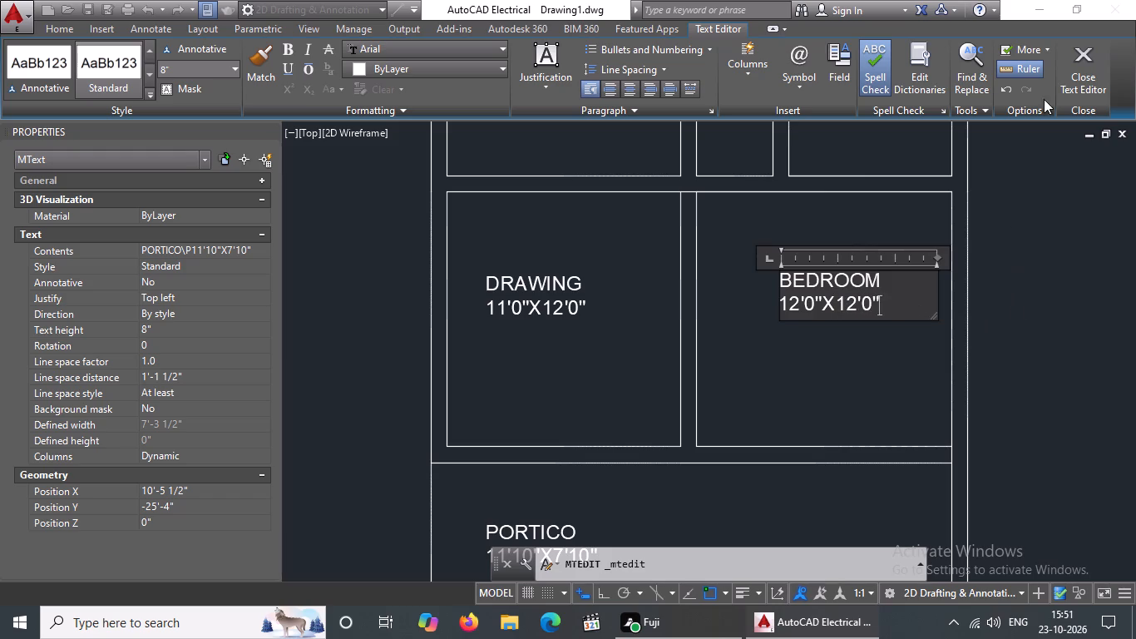
pyautogui.click(1092, 65)
# Extend the top wall line of the narrow space beside the two small rooms across to the middle-left room's wall line.
pyautogui.scroll(-2, 885, 249)
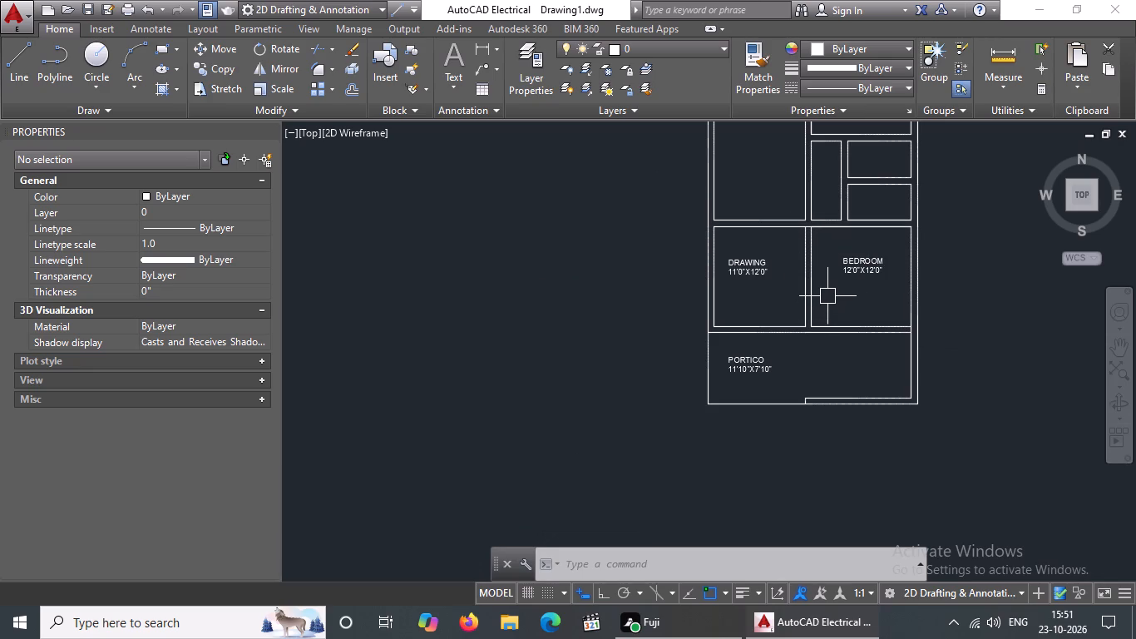
pyautogui.moveTo(827, 295); pyautogui.dragTo(842, 374, button='middle')
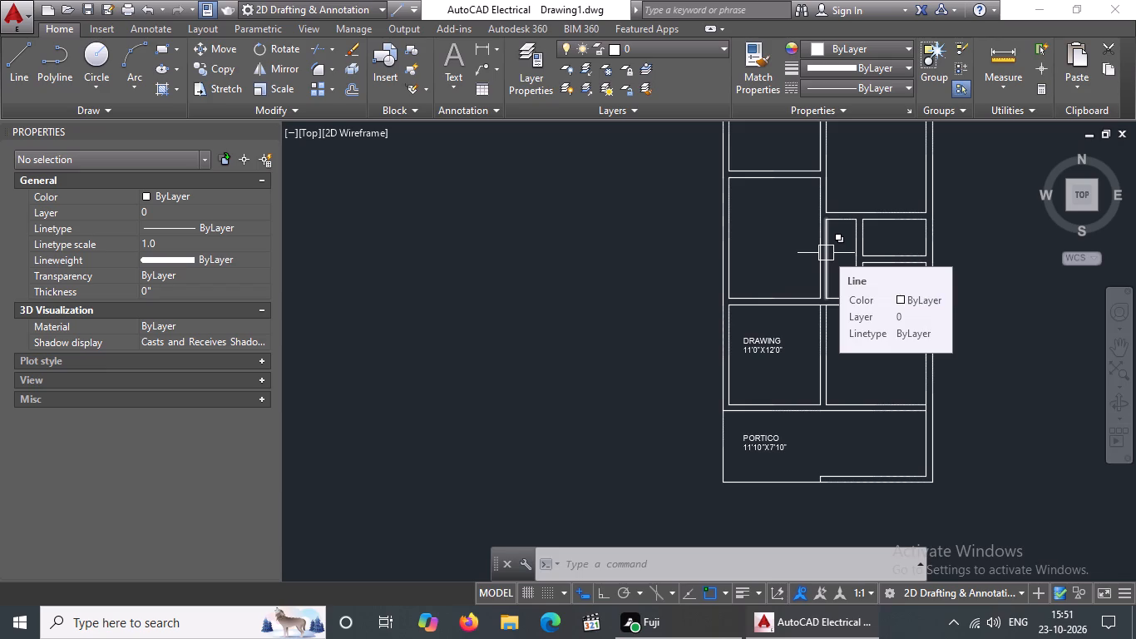
pyautogui.press('Escape')
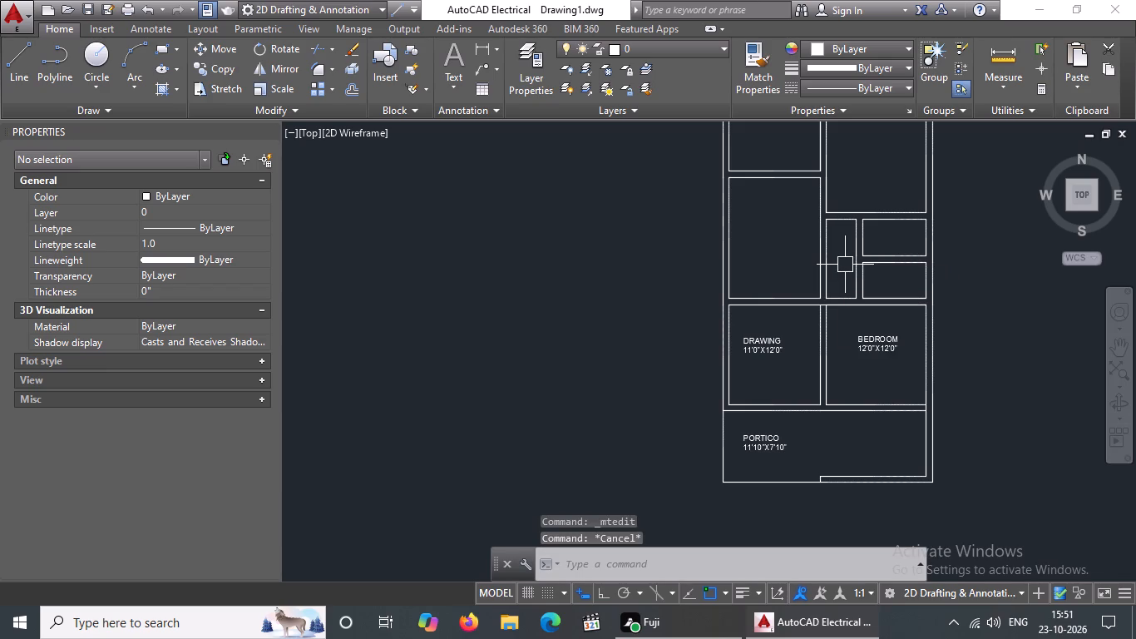
pyautogui.write('EX')
pyautogui.press('space')
pyautogui.press('space')
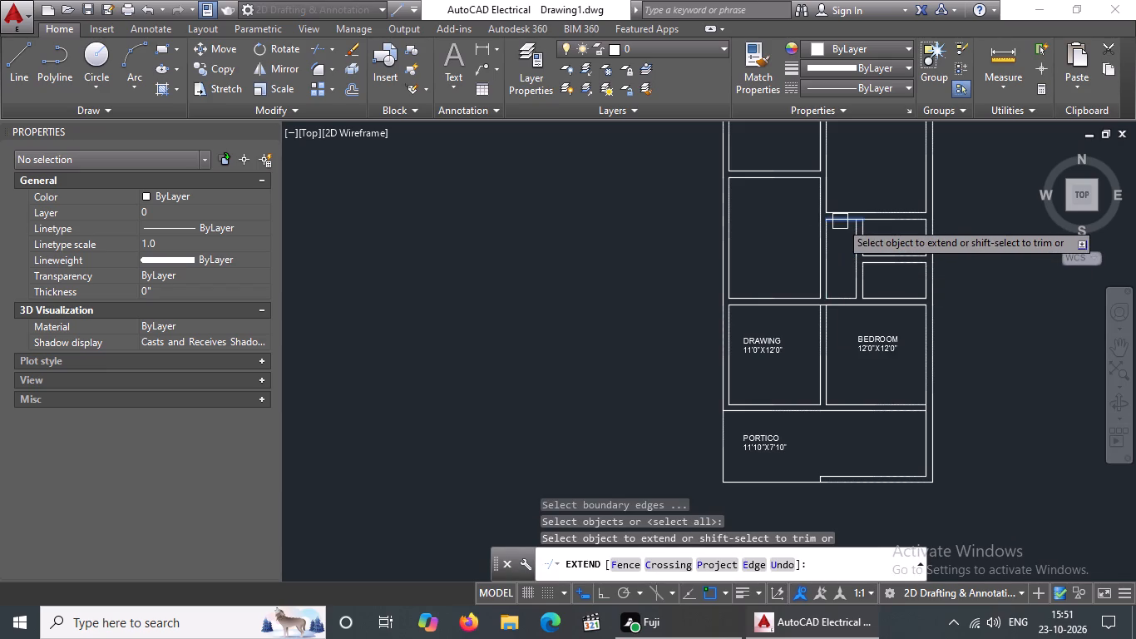
pyautogui.click(840, 221)
pyautogui.press('F1')
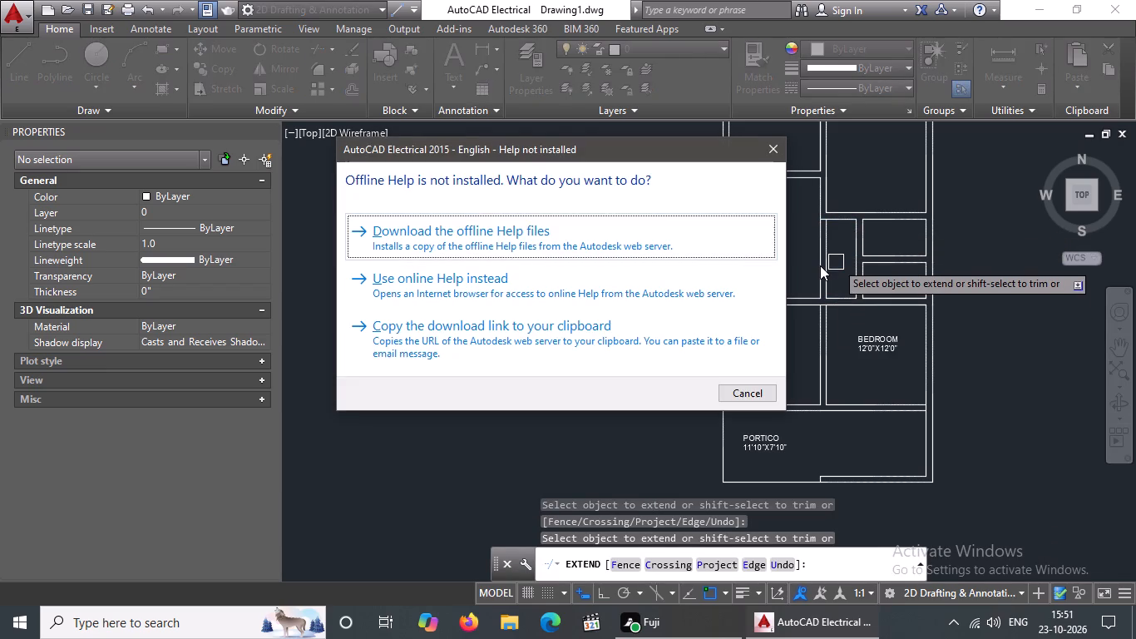
pyautogui.click(777, 146)
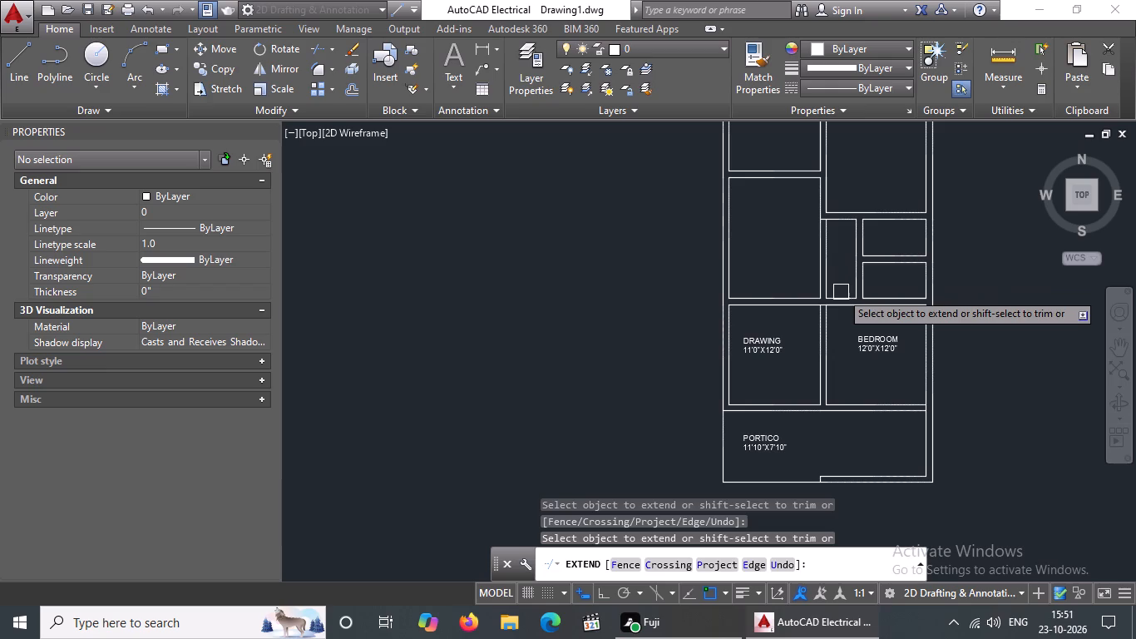
pyautogui.press('Escape')
# Remove the wall between the middle-left room and the narrow space by erasing one face, trimming the other and erasing its remnant.
pyautogui.click(829, 265)
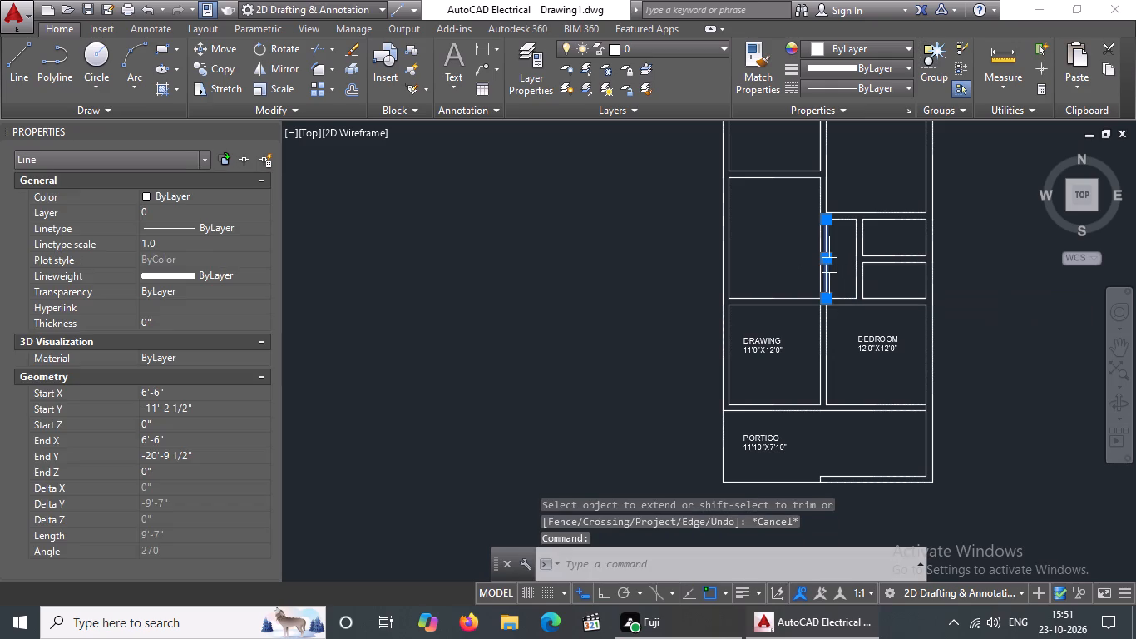
pyautogui.press('Delete')
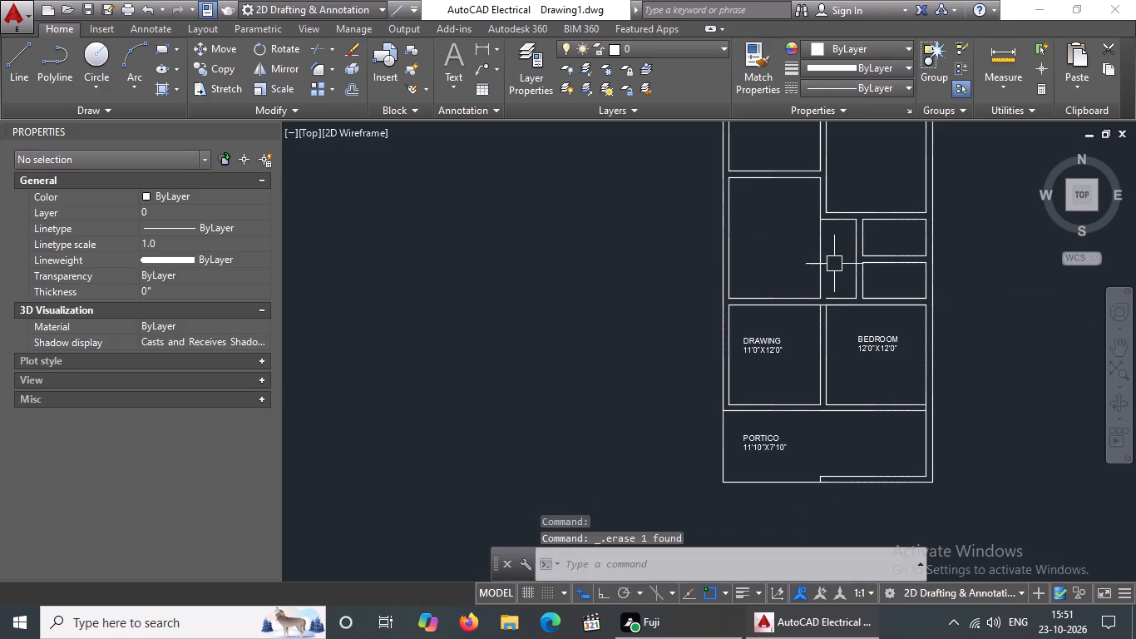
pyautogui.press('Escape')
pyautogui.write('TR')
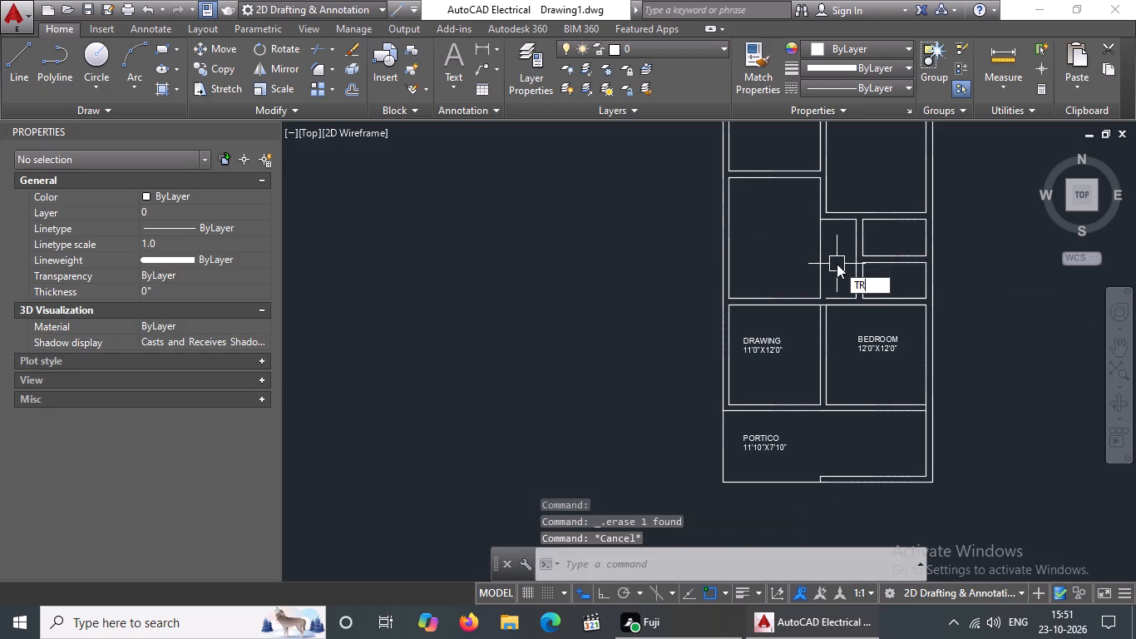
pyautogui.press('Return')
pyautogui.press('Return')
pyautogui.click(814, 230)
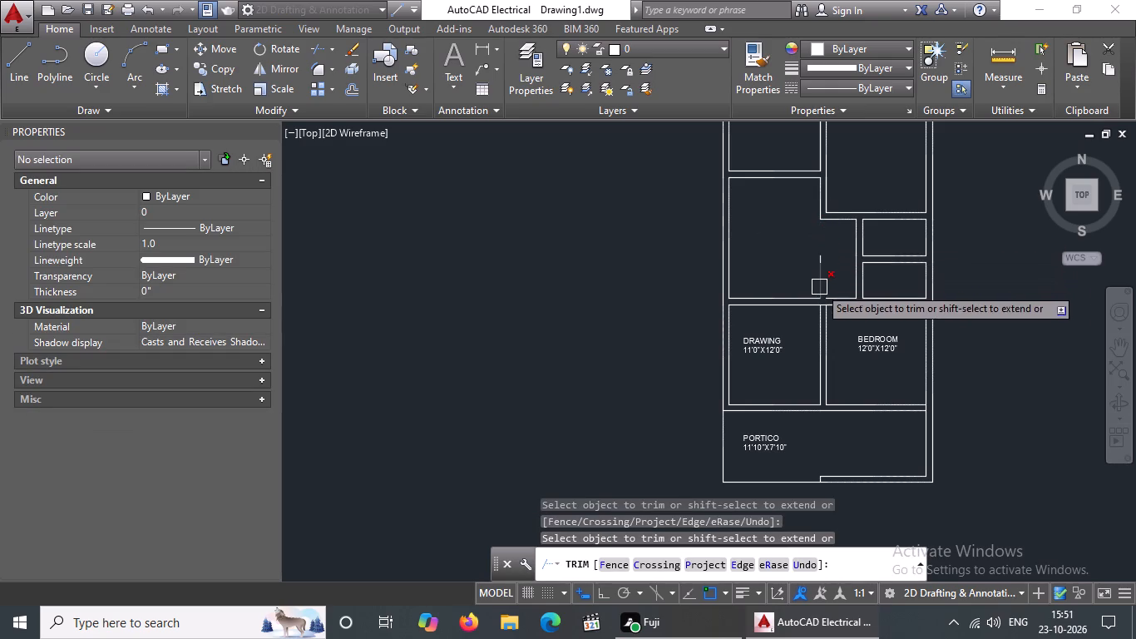
pyautogui.click(822, 286)
pyautogui.press('Escape')
pyautogui.click(811, 247)
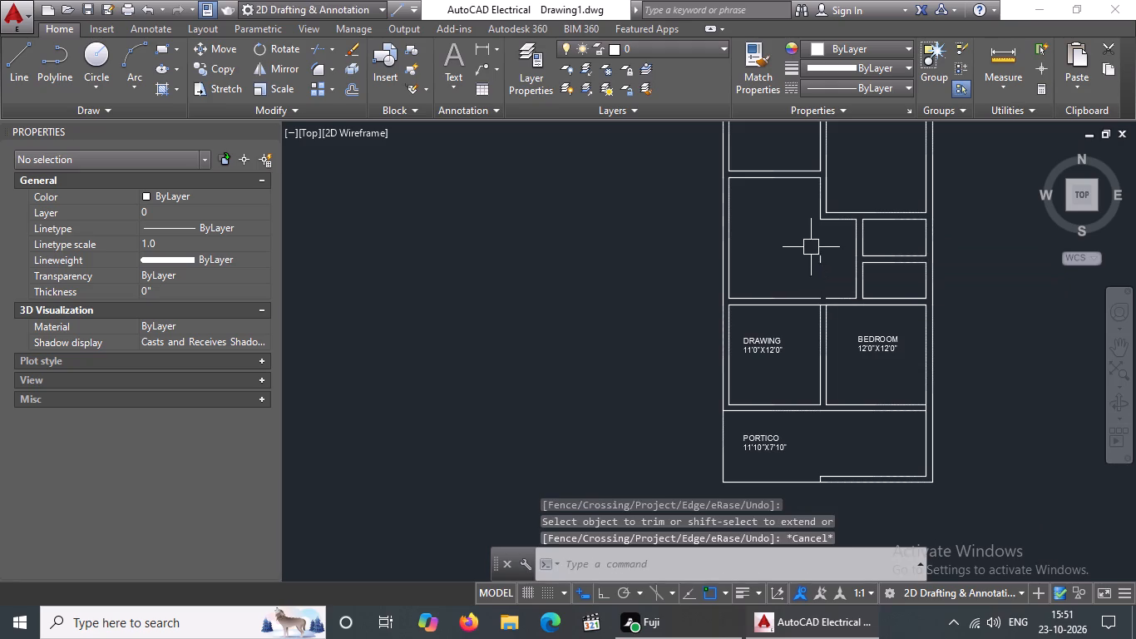
pyautogui.click(835, 267)
pyautogui.press('Delete')
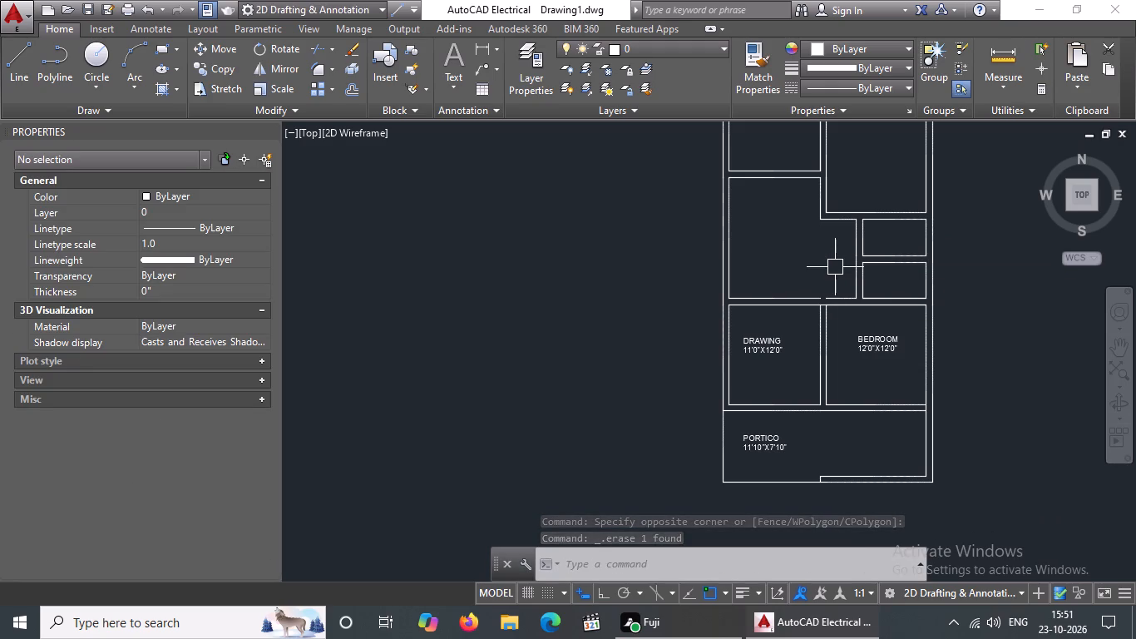
# Copy the DRAWING label about 12'-7 1/2" up into the enlarged L-shaped room above.
pyautogui.scroll(-1, 826, 291)
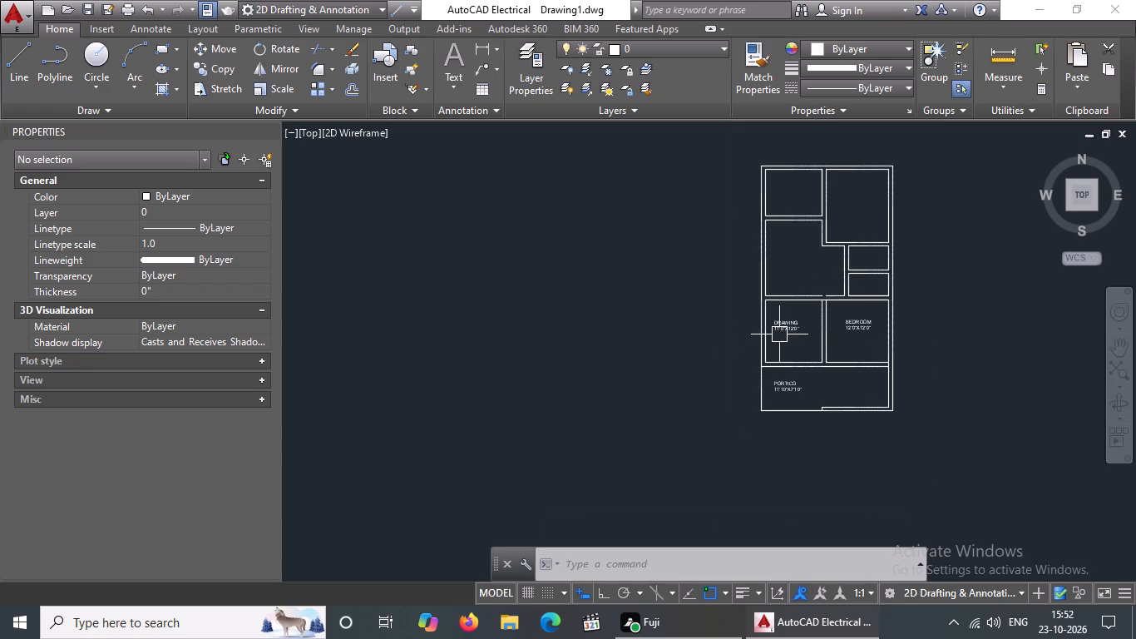
pyautogui.click(787, 324)
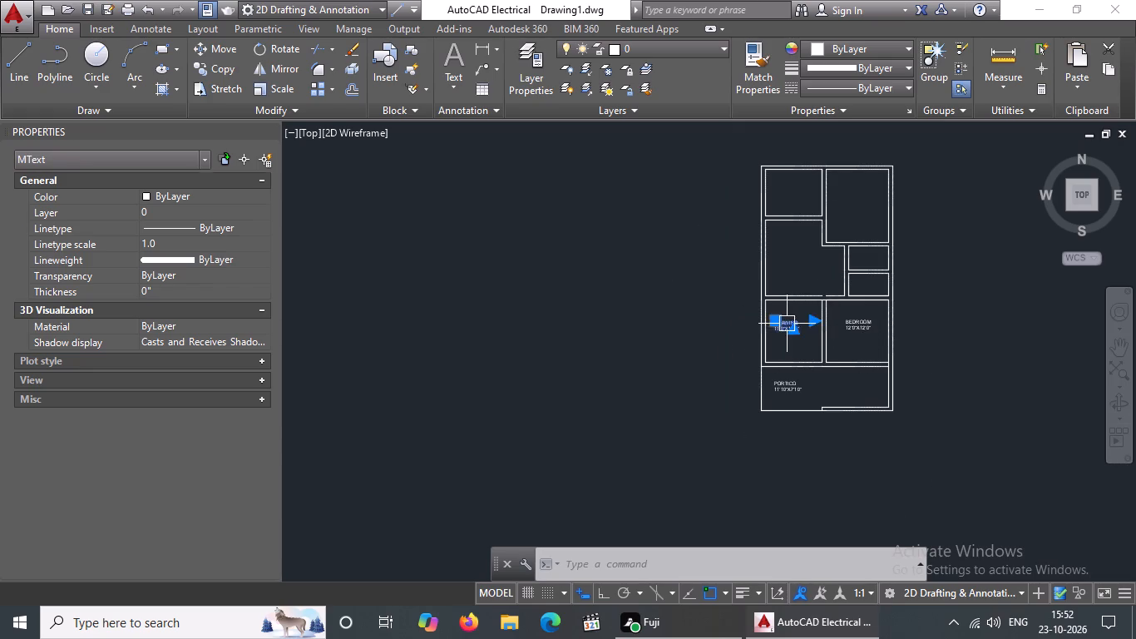
pyautogui.scroll(3, 802, 317)
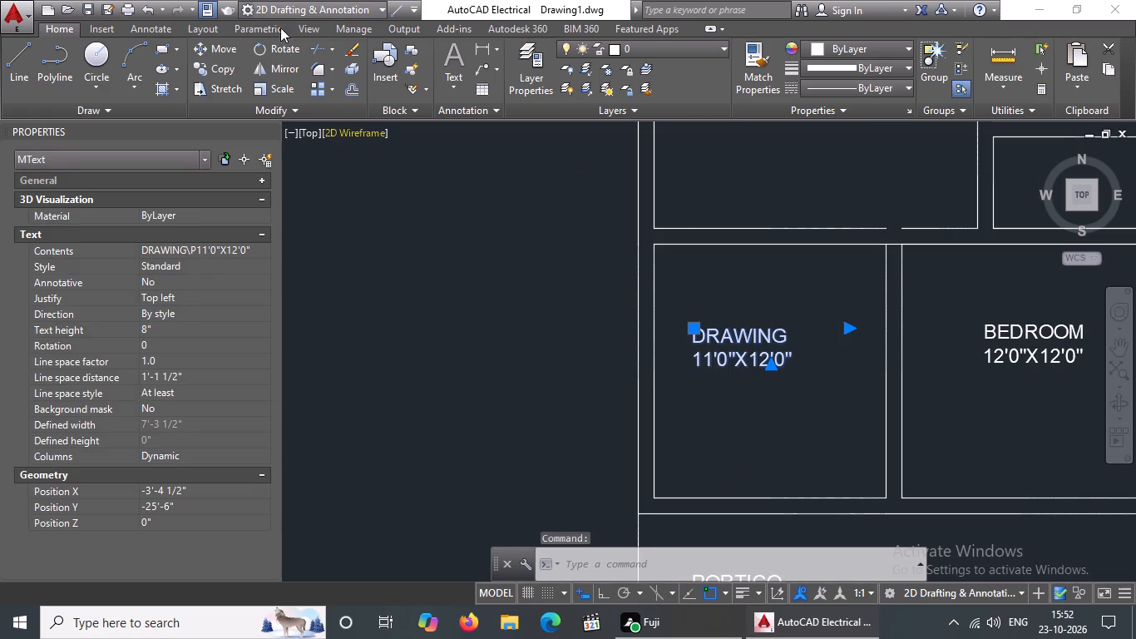
pyautogui.click(214, 68)
pyautogui.click(731, 342)
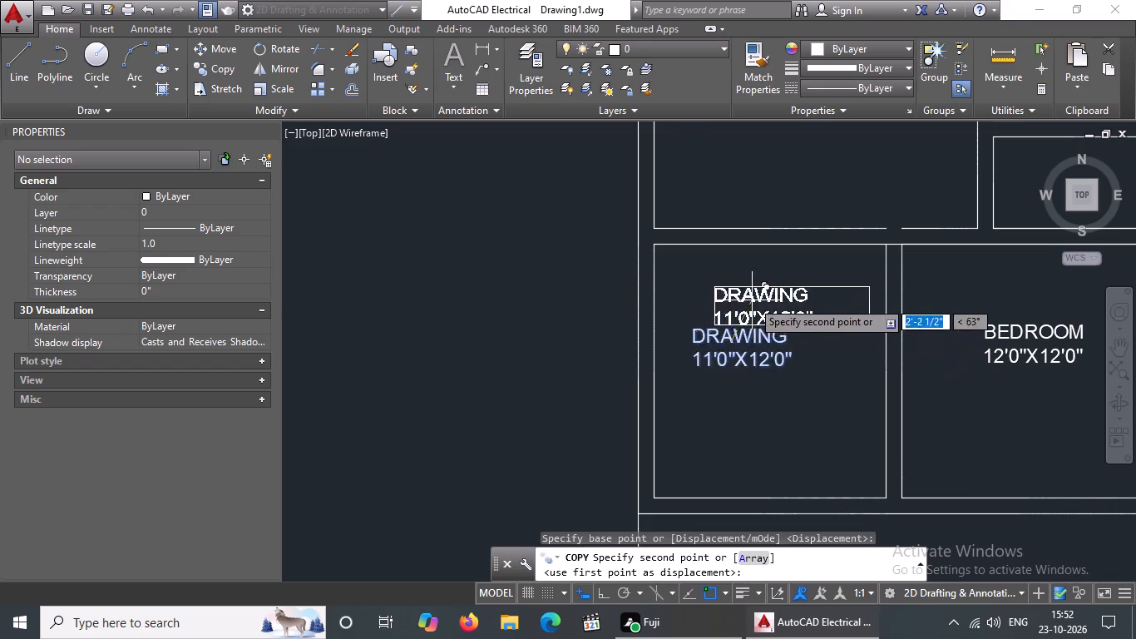
pyautogui.scroll(-2, 752, 300)
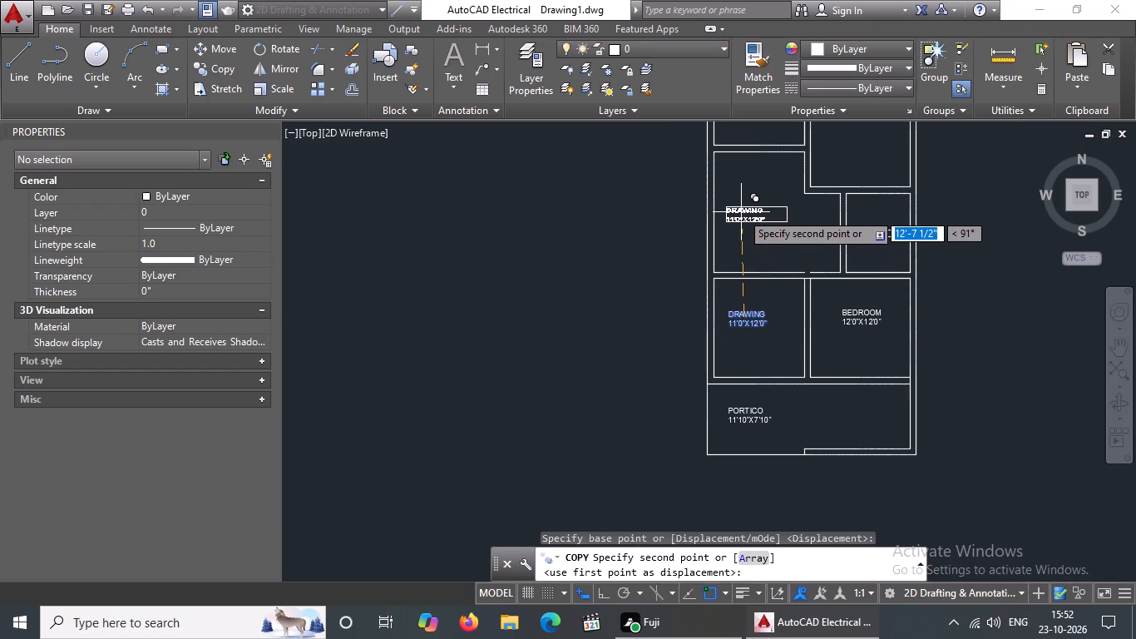
pyautogui.click(741, 212)
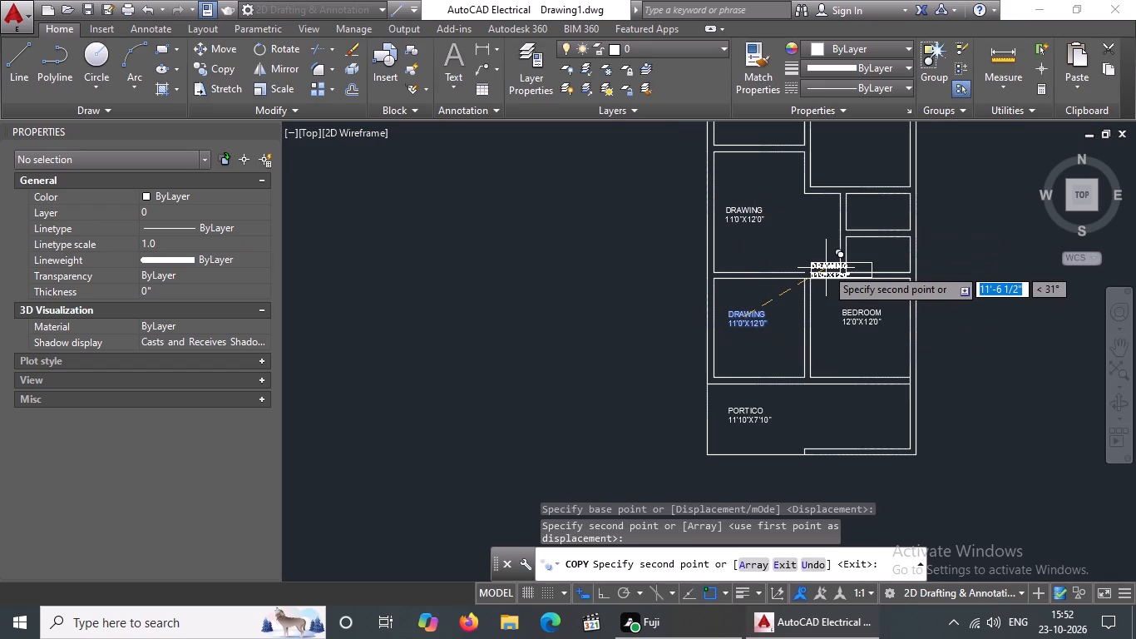
pyautogui.press('Escape')
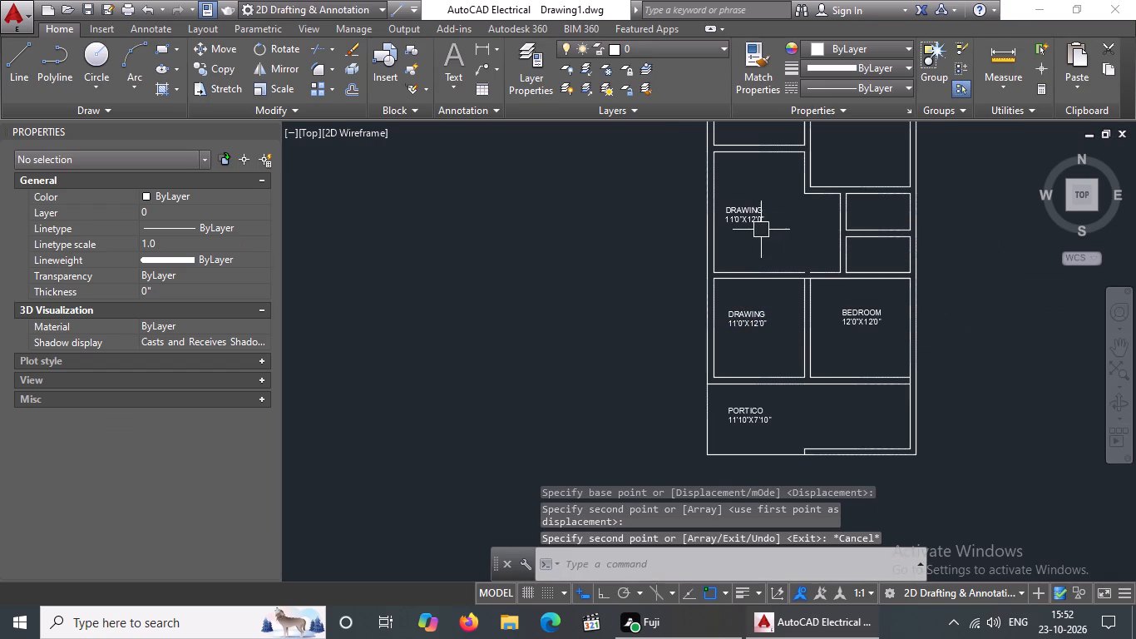
# Rewrite the copied label in the L-shaped room as LIVING/DINING with 11'0"X14'4" on the second line.
pyautogui.doubleClick(761, 224)
pyautogui.click(777, 220)
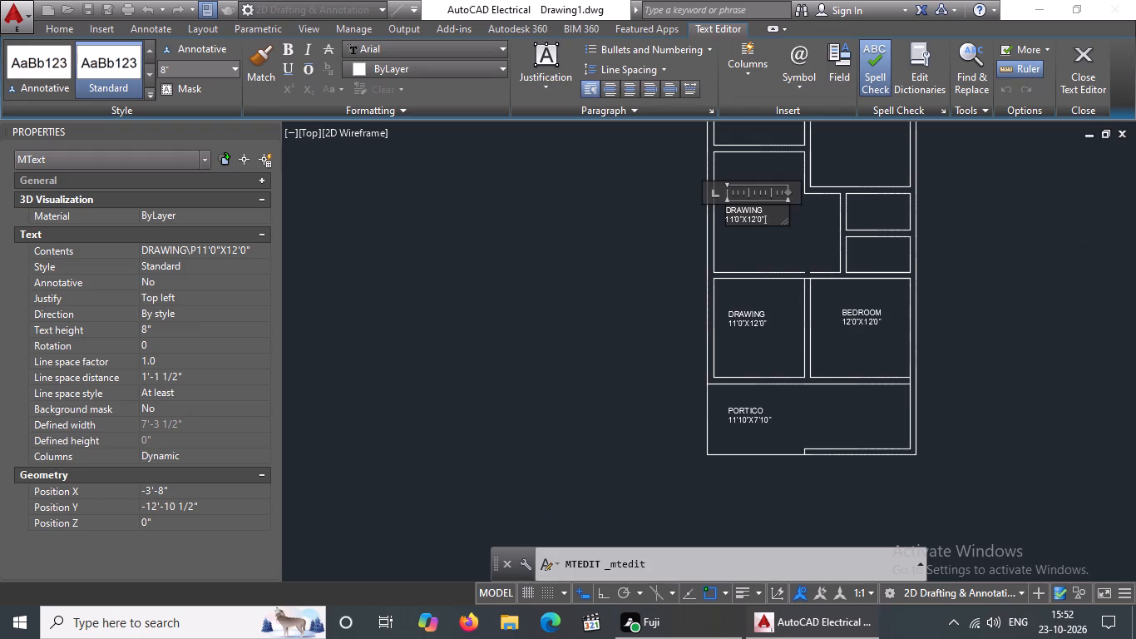
pyautogui.press('BackSpace')
pyautogui.press('BackSpace')
pyautogui.press('BackSpace')
pyautogui.press('BackSpace')
pyautogui.press('BackSpace')
pyautogui.press('BackSpace')
pyautogui.press('BackSpace')
pyautogui.press('BackSpace')
pyautogui.press('BackSpace')
pyautogui.press('BackSpace')
pyautogui.press('BackSpace')
pyautogui.press('BackSpace')
pyautogui.press('BackSpace')
pyautogui.press('BackSpace')
pyautogui.press('BackSpace')
pyautogui.press('BackSpace')
pyautogui.press('BackSpace')
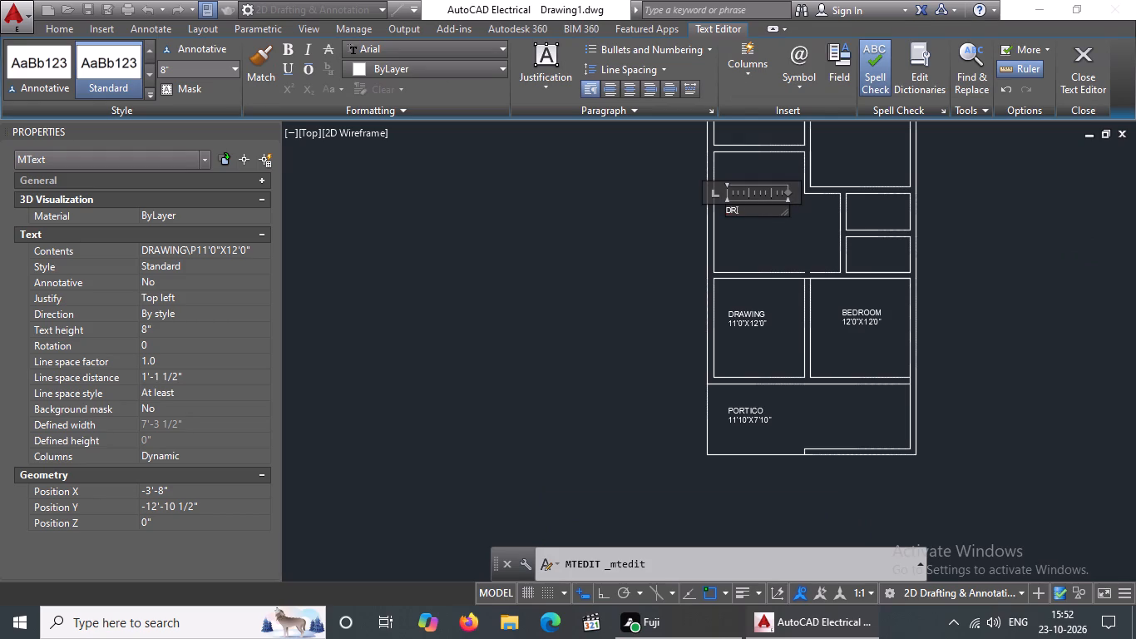
pyautogui.press('BackSpace')
pyautogui.press('BackSpace')
pyautogui.press('BackSpace')
pyautogui.press('BackSpace')
pyautogui.write('LIVING DI')
pyautogui.press('BackSpace')
pyautogui.press('BackSpace')
pyautogui.press('BackSpace')
pyautogui.press('/')
pyautogui.write('DINING')
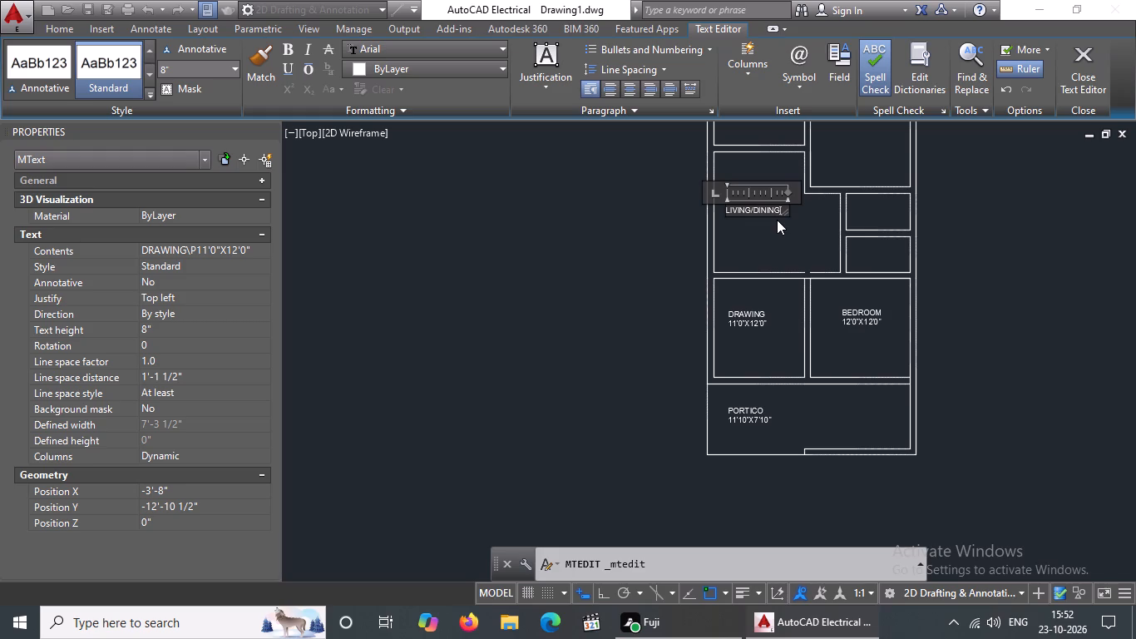
pyautogui.press('Return')
pyautogui.write("11'")
pyautogui.write('0"')
pyautogui.write('X14')
pyautogui.write('\'4"')
# Indent the dimension line of the LIVING/DINING label with two leading spaces and finish editing the text.
pyautogui.press('Left')
pyautogui.press('Left')
pyautogui.press('Left')
pyautogui.press('Left')
pyautogui.press('Left')
pyautogui.press('Left')
pyautogui.press('Left')
pyautogui.press('Left')
pyautogui.press('Left')
pyautogui.press('Left')
pyautogui.press('Left')
pyautogui.press('space')
pyautogui.press('space')
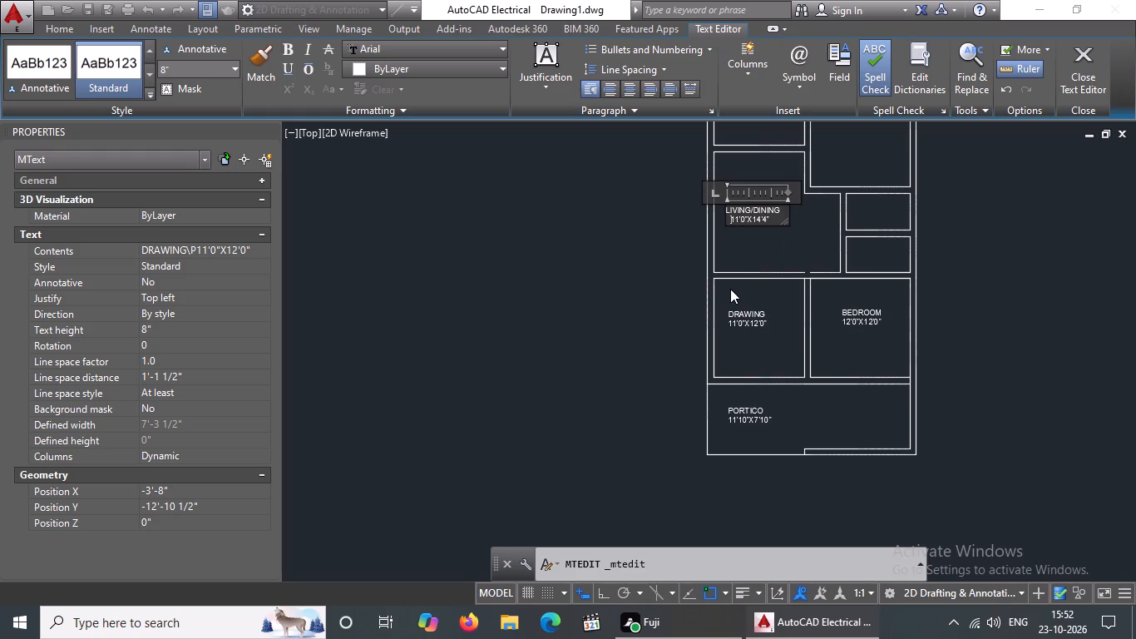
pyautogui.click(1094, 78)
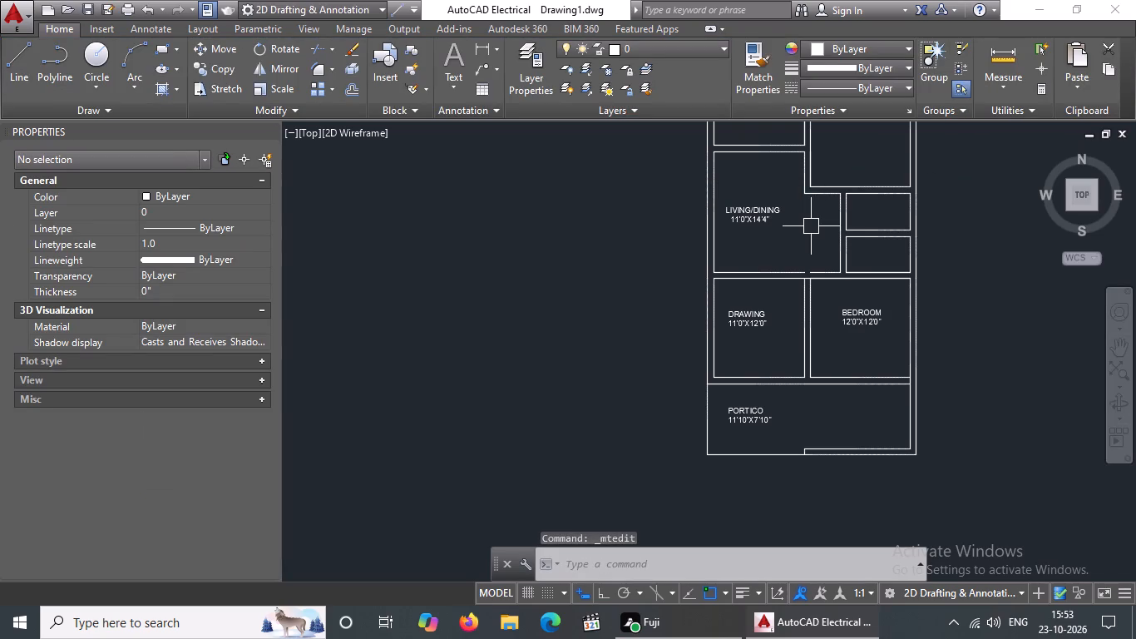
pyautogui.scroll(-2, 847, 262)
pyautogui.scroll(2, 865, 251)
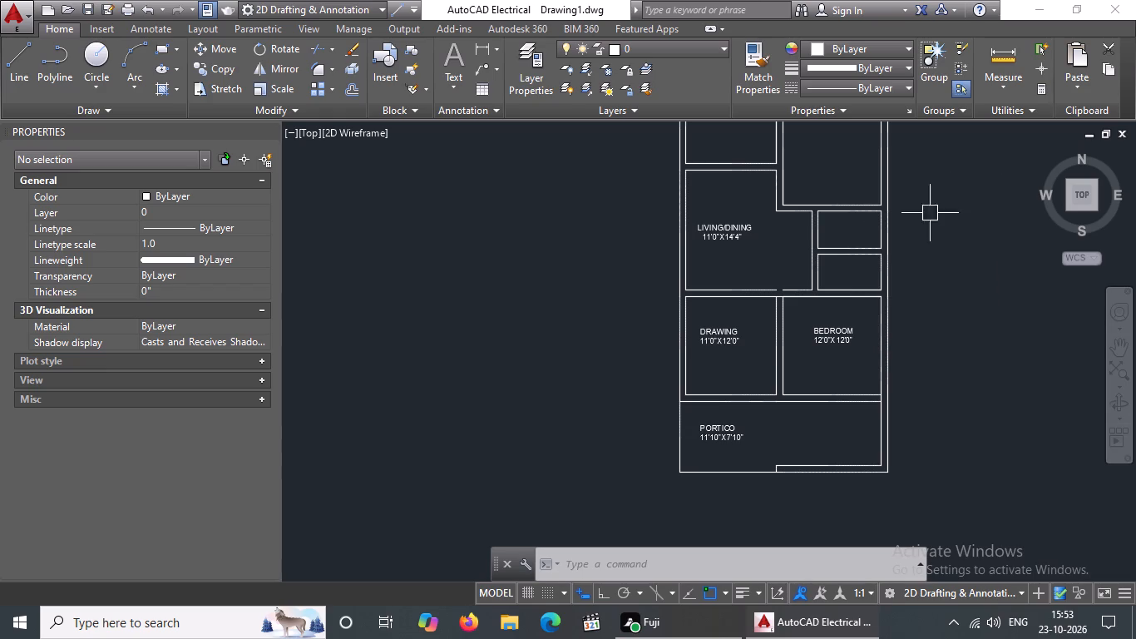
# Copy the BEDROOM label into each of the two small rooms directly above the bedroom.
pyautogui.click(832, 341)
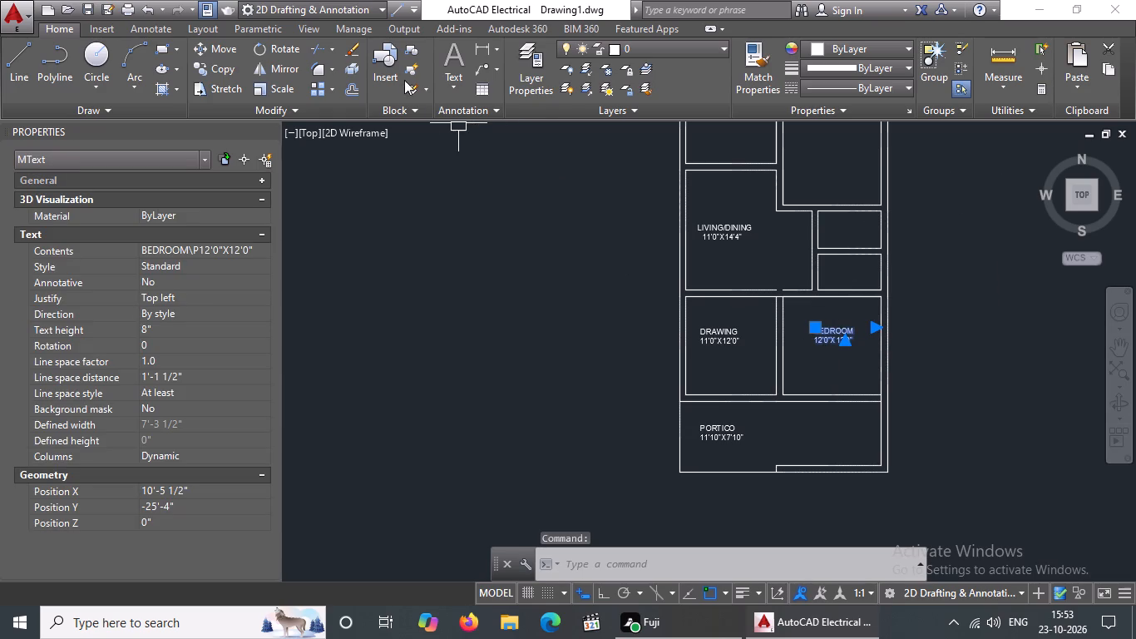
pyautogui.click(220, 73)
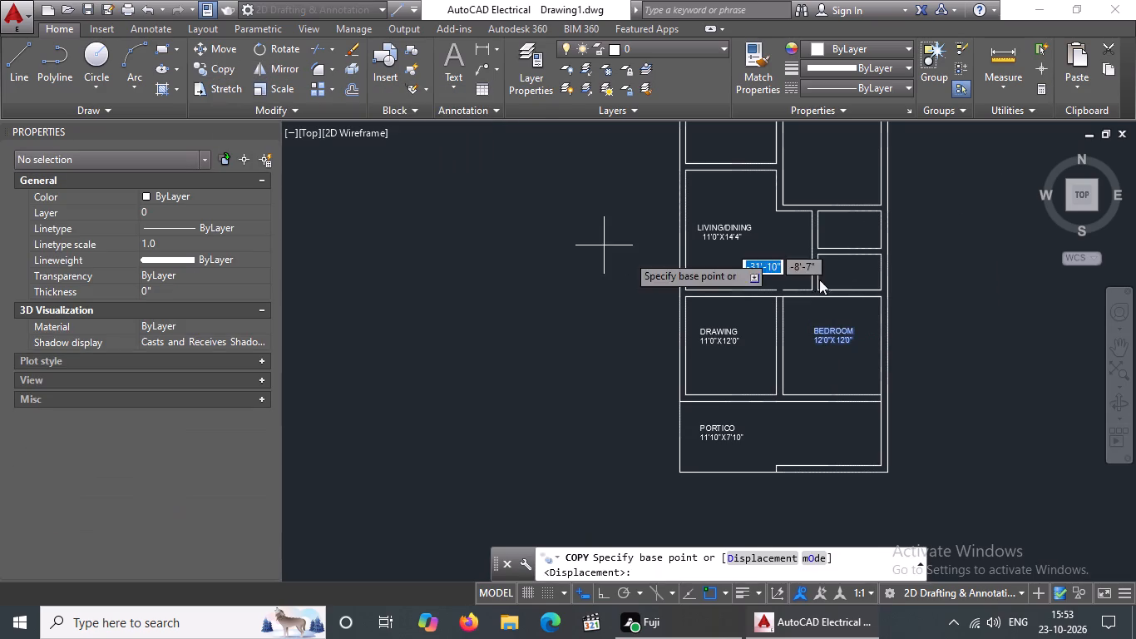
pyautogui.click(834, 339)
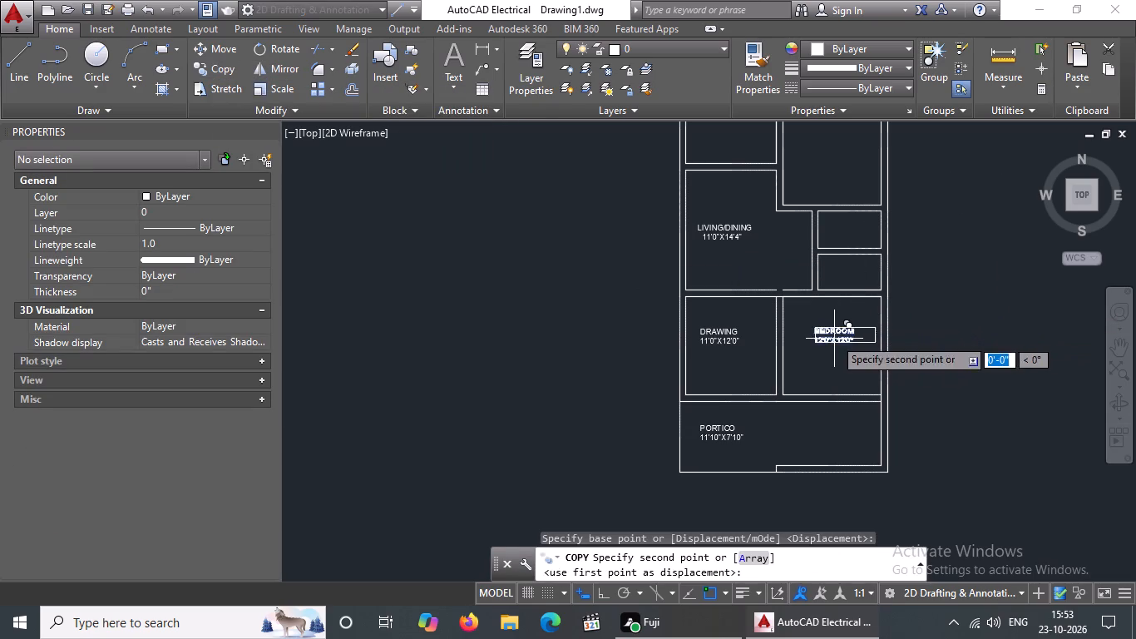
pyautogui.click(847, 276)
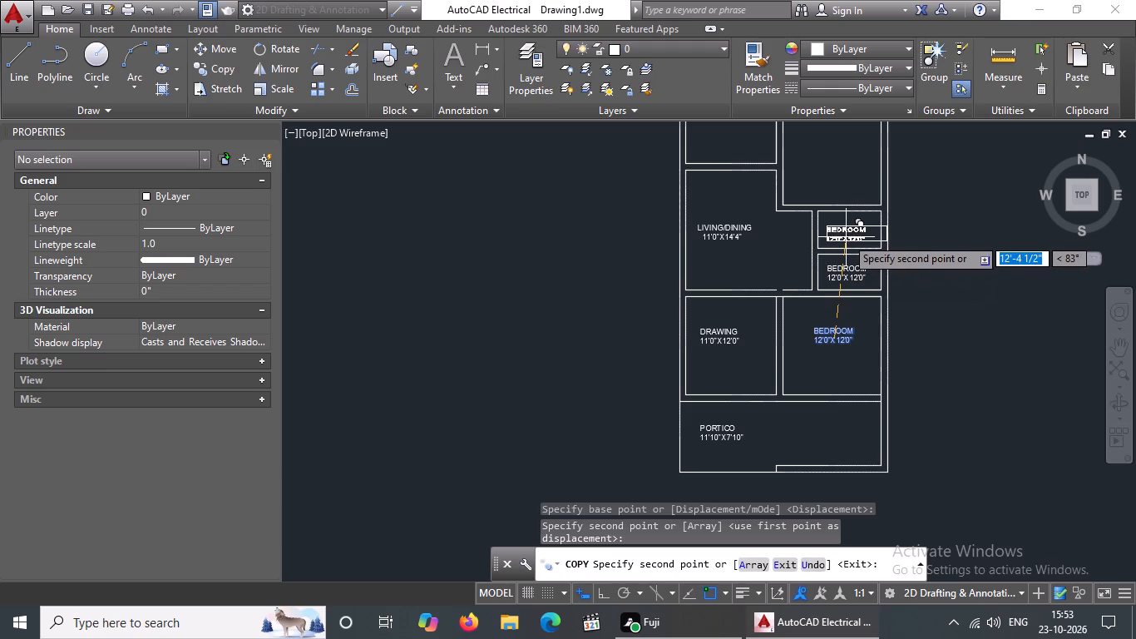
pyautogui.click(846, 236)
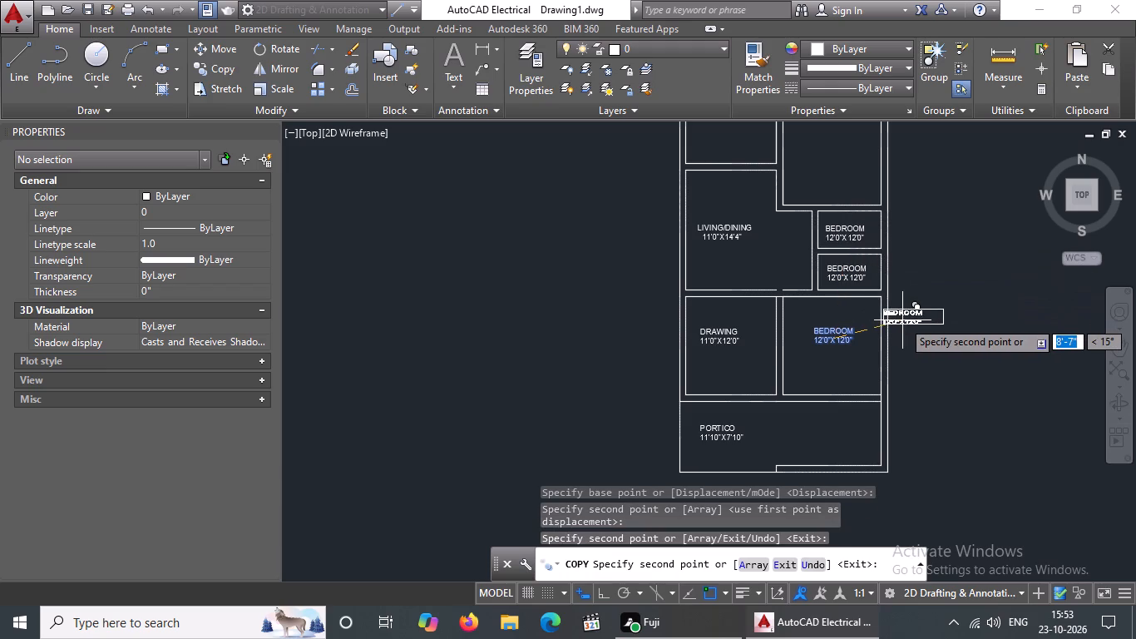
pyautogui.press('Escape')
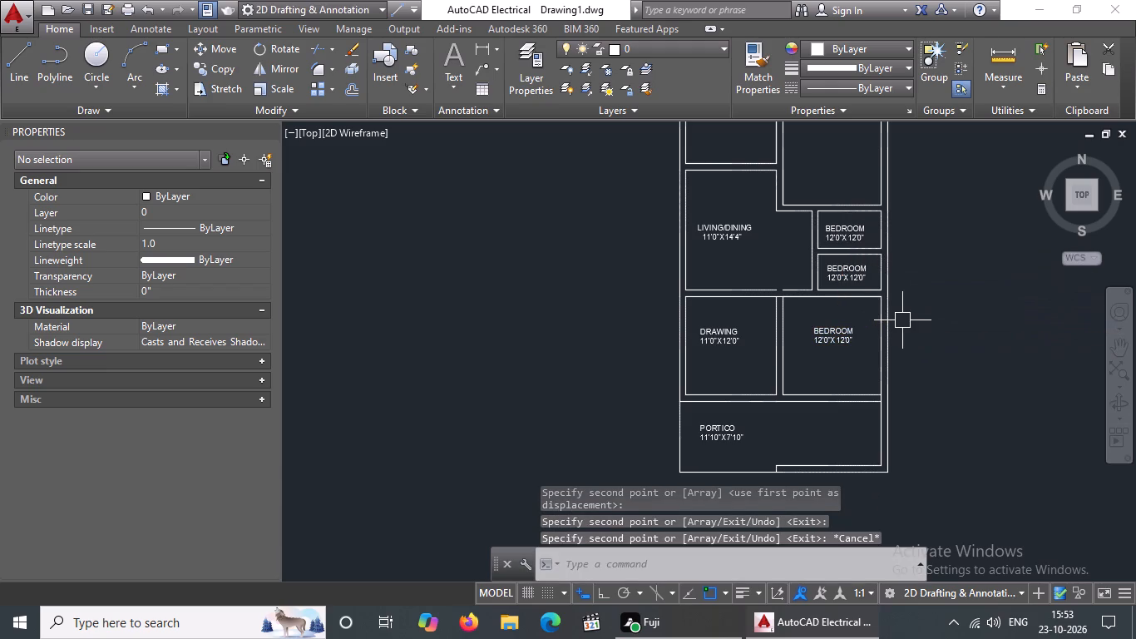
# Rewrite the copied label in the lower small room as TOILET with 7'8"X4'4" on the second line and finish editing.
pyautogui.doubleClick(856, 275)
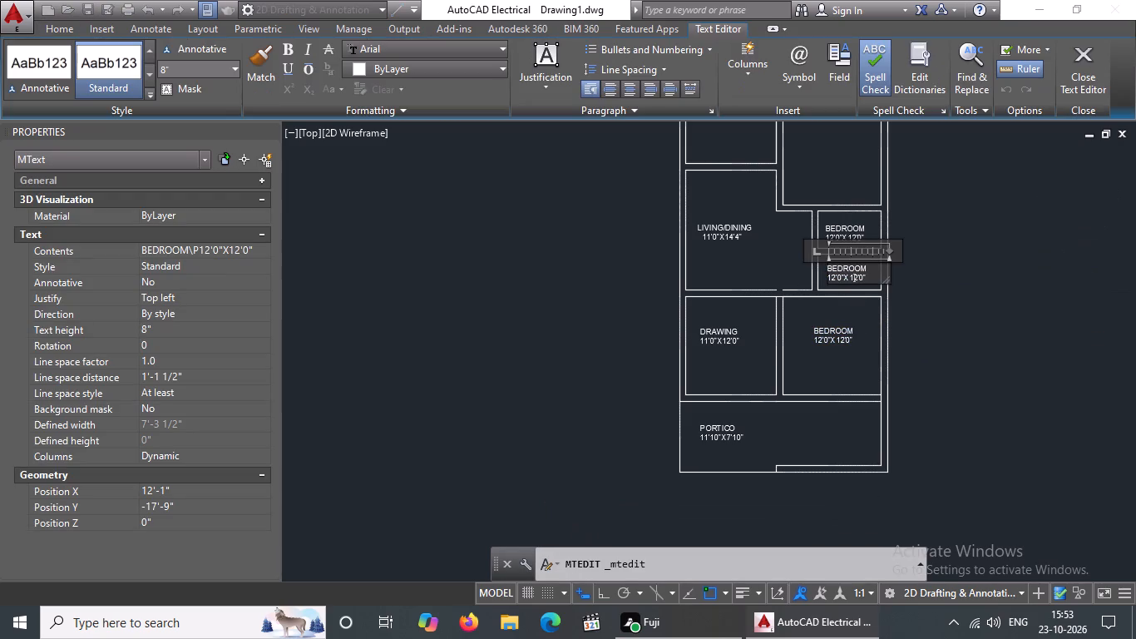
pyautogui.click(867, 272)
pyautogui.click(867, 280)
pyautogui.press('BackSpace')
pyautogui.press('BackSpace')
pyautogui.press('BackSpace')
pyautogui.press('BackSpace')
pyautogui.press('BackSpace')
pyautogui.press('BackSpace')
pyautogui.press('BackSpace')
pyautogui.press('BackSpace')
pyautogui.press('BackSpace')
pyautogui.press('BackSpace')
pyautogui.press('BackSpace')
pyautogui.press('BackSpace')
pyautogui.press('BackSpace')
pyautogui.press('BackSpace')
pyautogui.press('BackSpace')
pyautogui.press('BackSpace')
pyautogui.press('BackSpace')
pyautogui.press('BackSpace')
pyautogui.press('BackSpace')
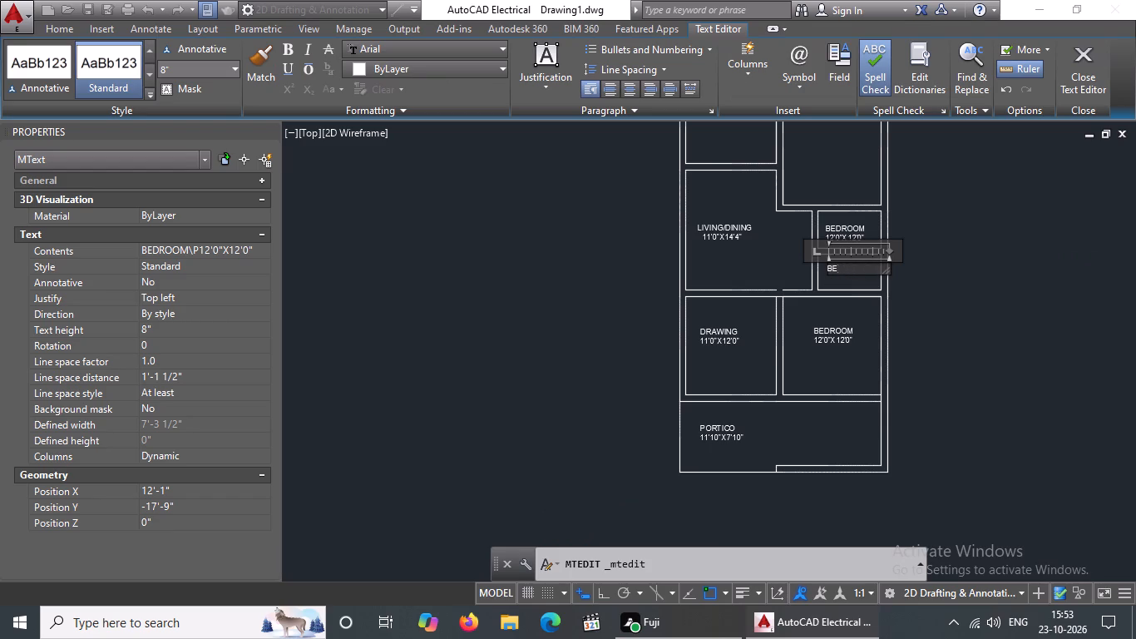
pyautogui.press('BackSpace')
pyautogui.press('BackSpace')
pyautogui.press('BackSpace')
pyautogui.press('BackSpace')
pyautogui.write('TOILET')
pyautogui.press('Return')
pyautogui.write("7'")
pyautogui.write('8"')
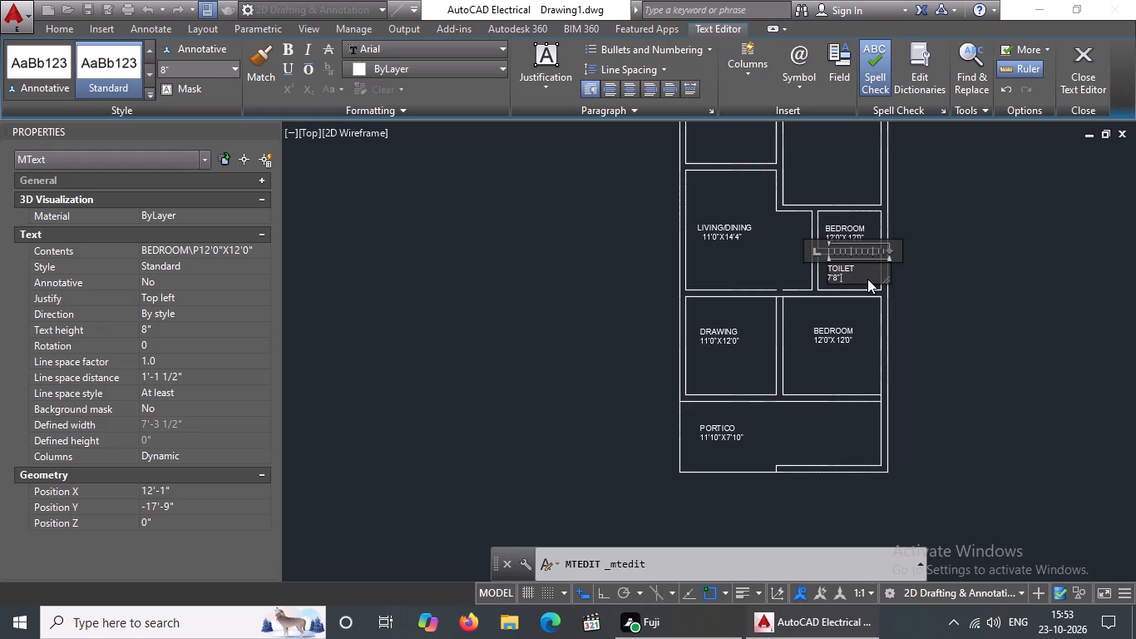
pyautogui.press('x')
pyautogui.press('4')
pyautogui.write('\'4"')
pyautogui.press('Return')
pyautogui.click(1090, 68)
# Rewrite the copied label in the upper small room as TOILET with 7'8"X4'6" on the second line and finish editing.
pyautogui.doubleClick(853, 225)
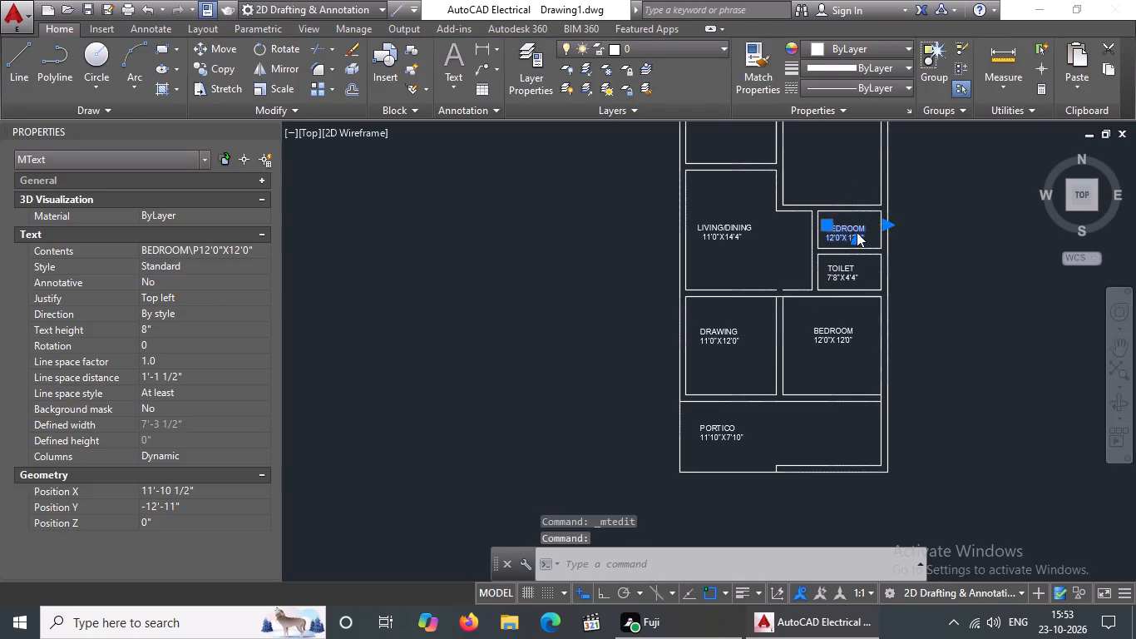
pyautogui.click(867, 242)
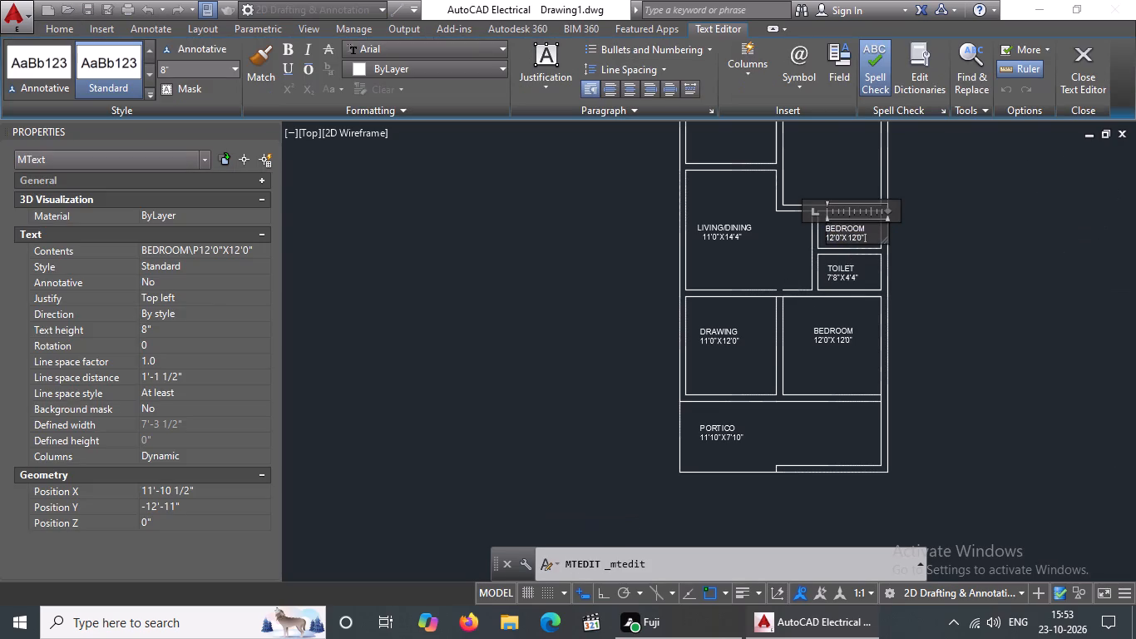
pyautogui.press('BackSpace')
pyautogui.press('BackSpace')
pyautogui.press('BackSpace')
pyautogui.press('BackSpace')
pyautogui.press('BackSpace')
pyautogui.press('BackSpace')
pyautogui.press('BackSpace')
pyautogui.press('BackSpace')
pyautogui.press('BackSpace')
pyautogui.press('BackSpace')
pyautogui.press('BackSpace')
pyautogui.press('BackSpace')
pyautogui.press('BackSpace')
pyautogui.press('BackSpace')
pyautogui.press('BackSpace')
pyautogui.press('BackSpace')
pyautogui.press('BackSpace')
pyautogui.press('BackSpace')
pyautogui.press('BackSpace')
pyautogui.press('BackSpace')
pyautogui.press('BackSpace')
pyautogui.press('BackSpace')
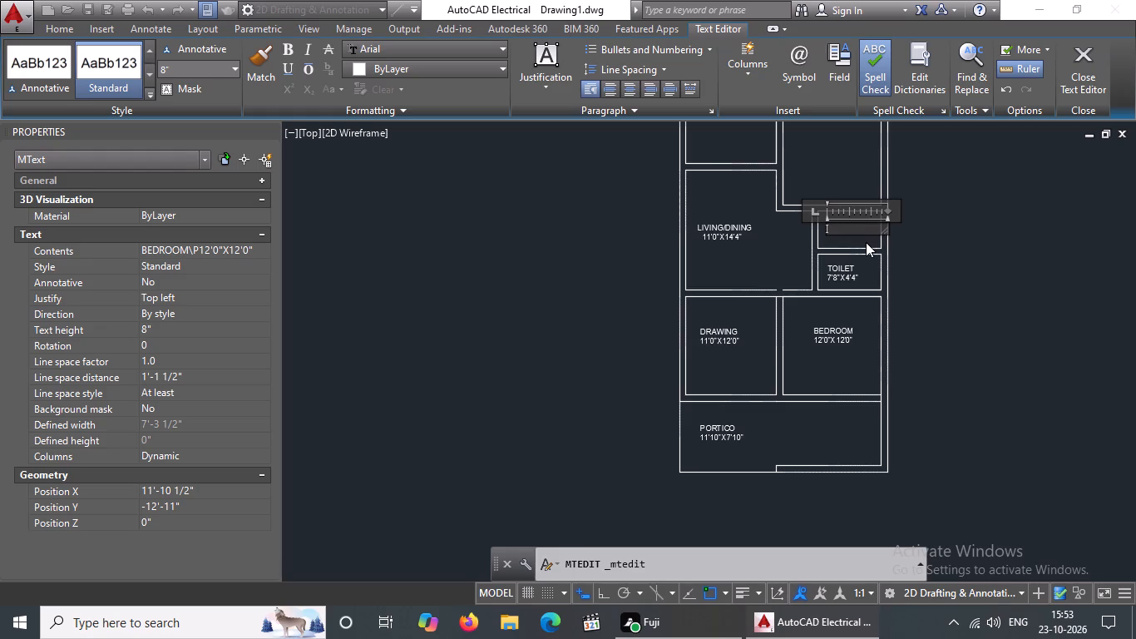
pyautogui.press('BackSpace')
pyautogui.press('BackSpace')
pyautogui.write('TOILET')
pyautogui.press('Return')
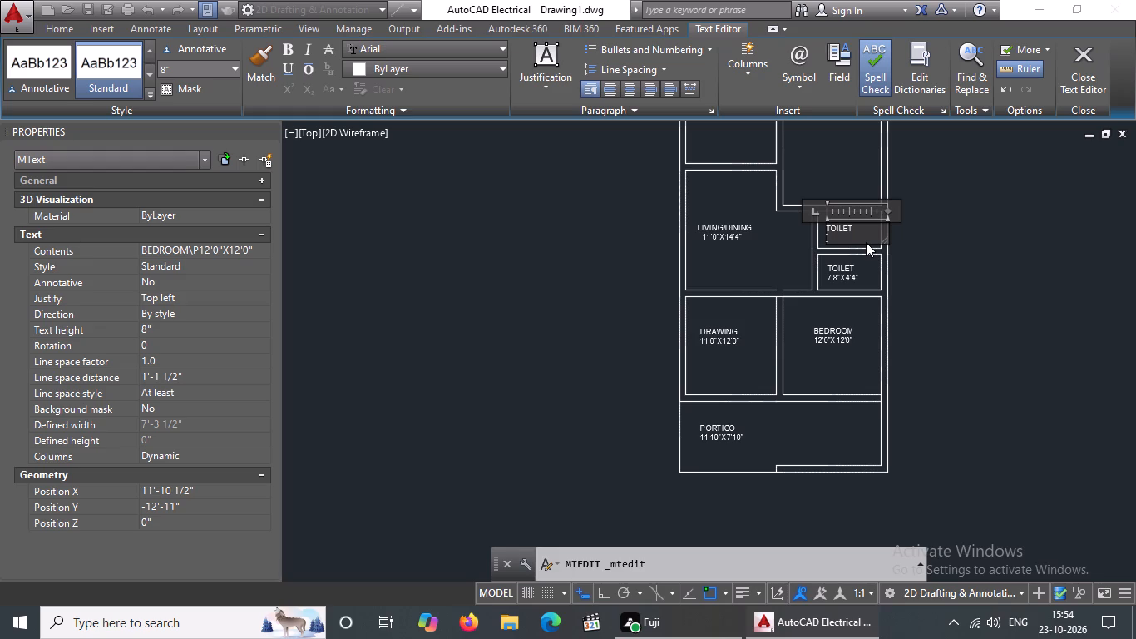
pyautogui.click(274, 142)
pyautogui.press('7')
pyautogui.press("'")
pyautogui.press('8')
pyautogui.hotkey('shift', '"')
pyautogui.press('BackSpace')
pyautogui.hotkey('shift', '"')
pyautogui.press('x')
pyautogui.write('4\'6"')
pyautogui.click(1087, 77)
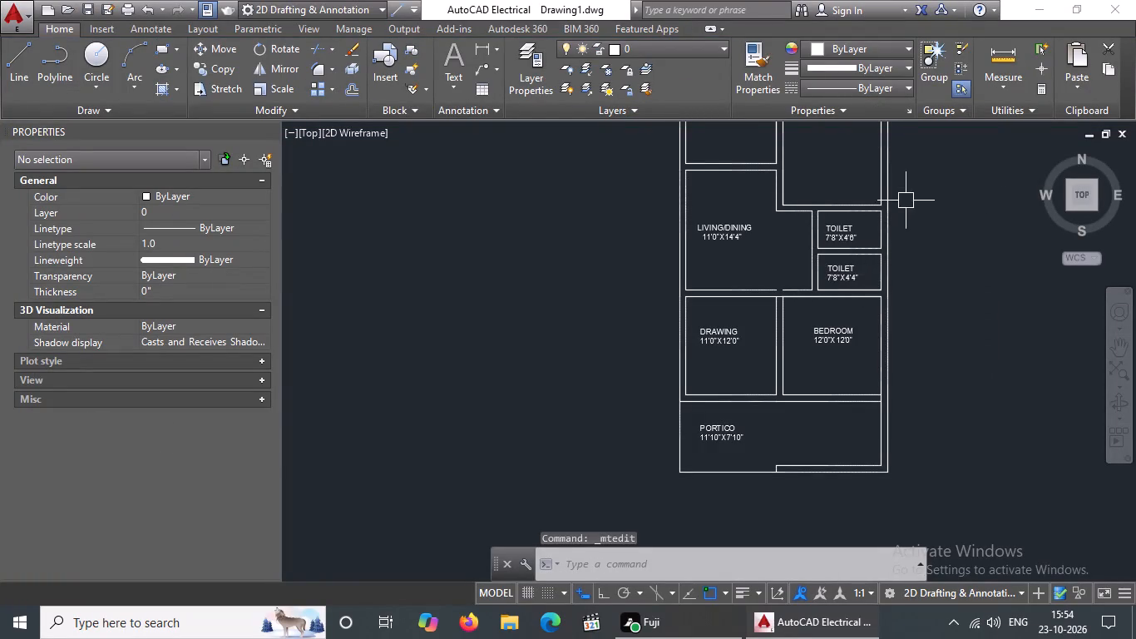
# Copy the LIVING/DINING label into each of the two rooms at the top of the plan.
pyautogui.scroll(-1, 906, 201)
pyautogui.moveTo(906, 210); pyautogui.dragTo(906, 256, button='middle')
pyautogui.click(805, 270)
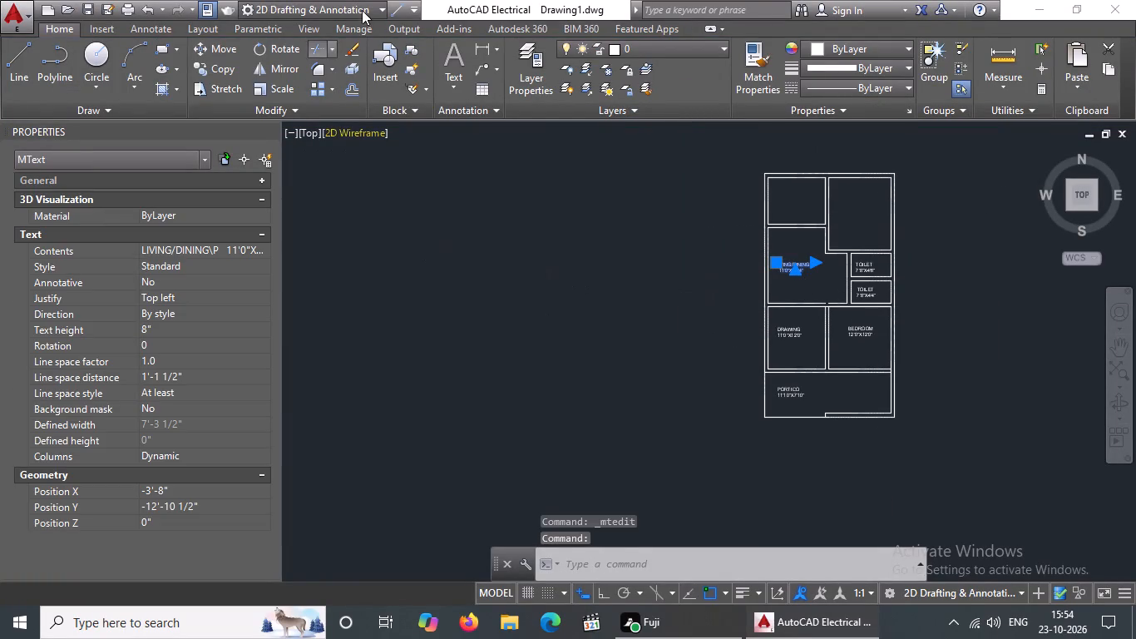
pyautogui.click(210, 68)
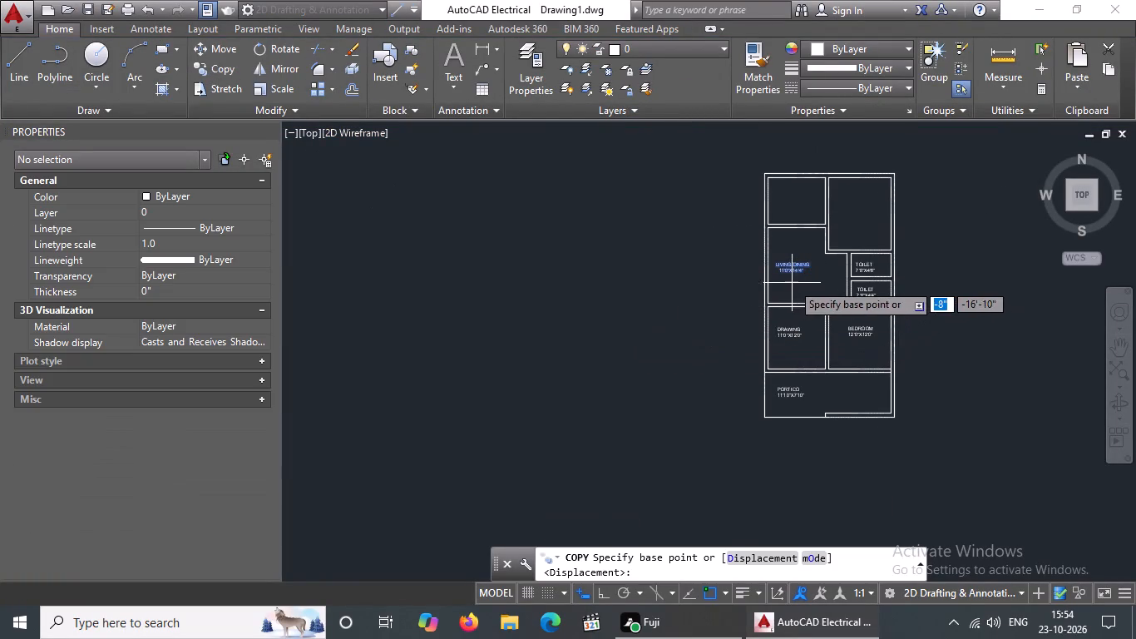
pyautogui.click(791, 270)
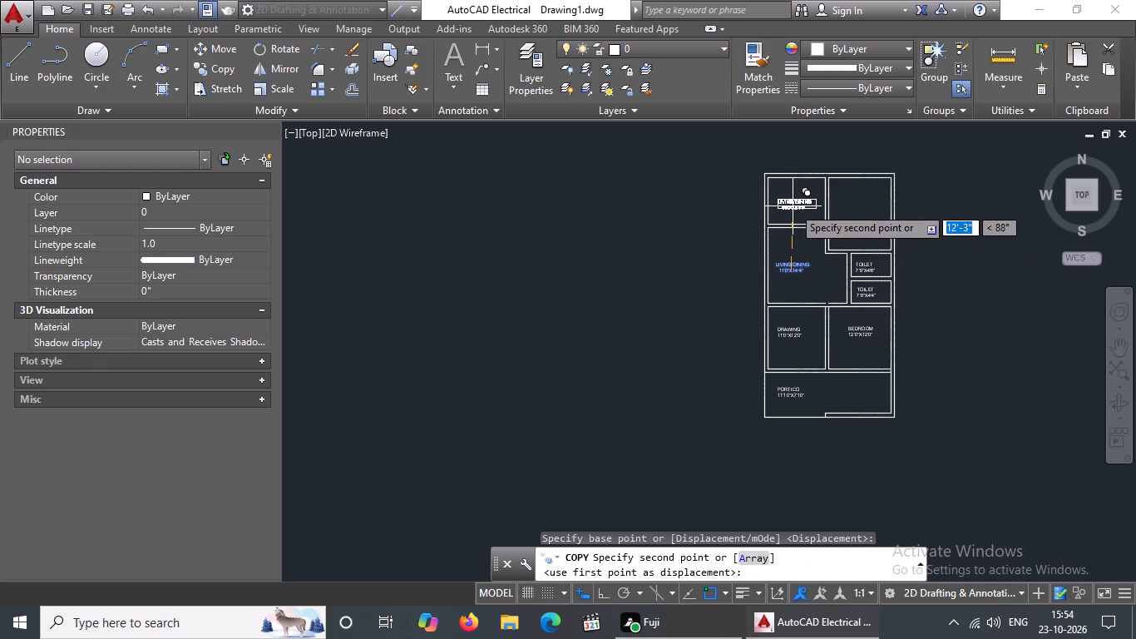
pyautogui.click(793, 206)
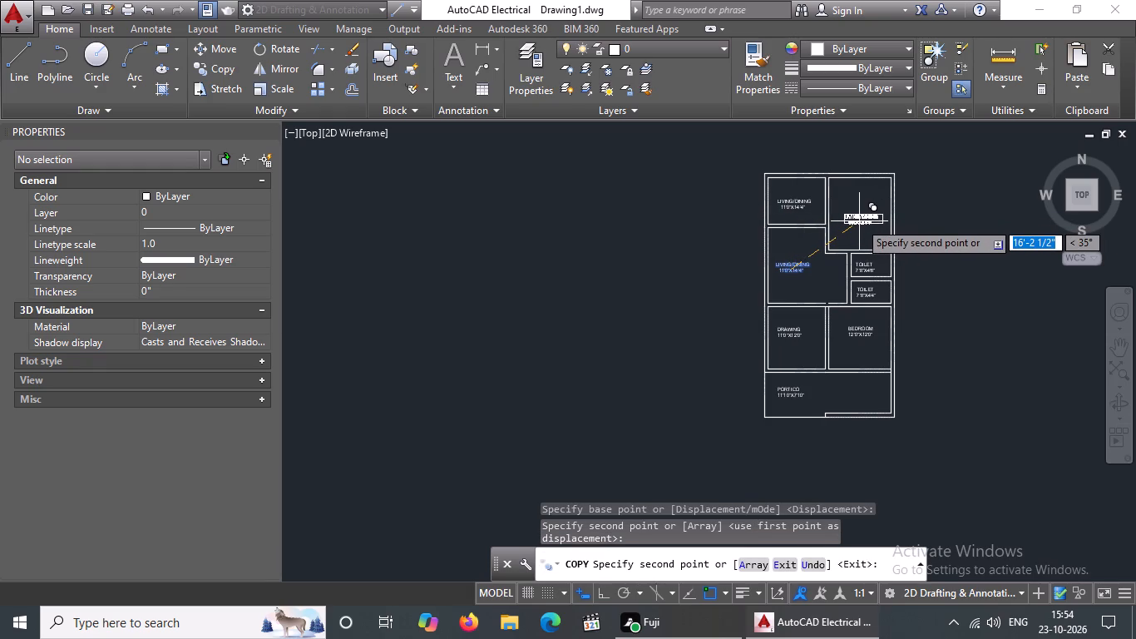
pyautogui.click(859, 221)
pyautogui.press('Escape')
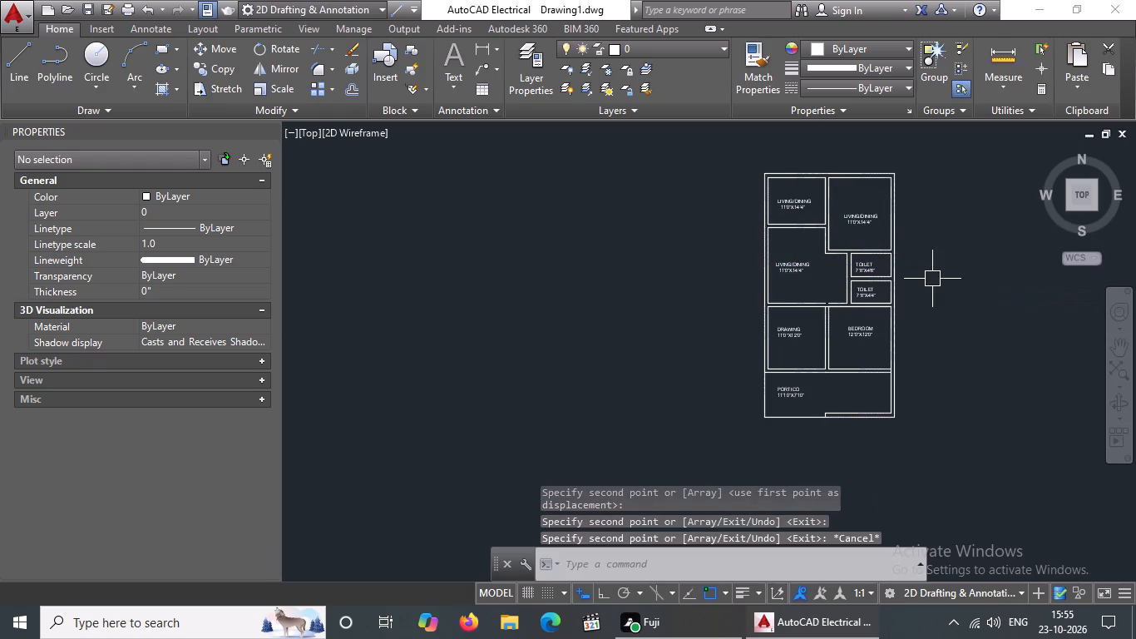
# Rewrite the copied label in the top-left room as KITCHEN with 11'0"X9'0" on the second line and finish editing.
pyautogui.scroll(1, 798, 205)
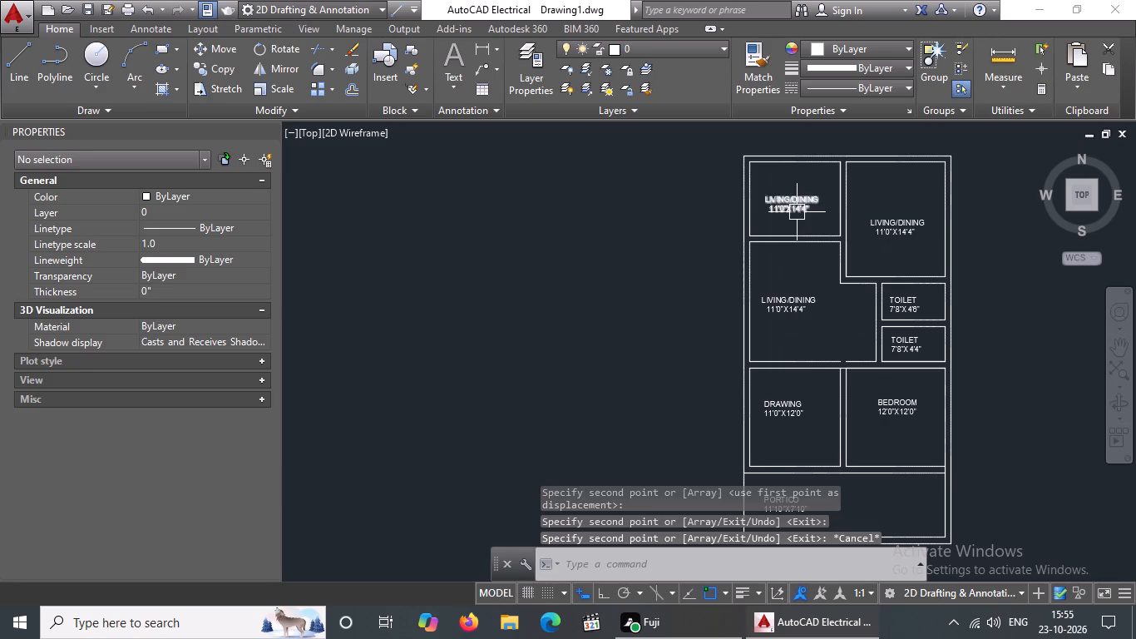
pyautogui.doubleClick(798, 211)
pyautogui.click(819, 206)
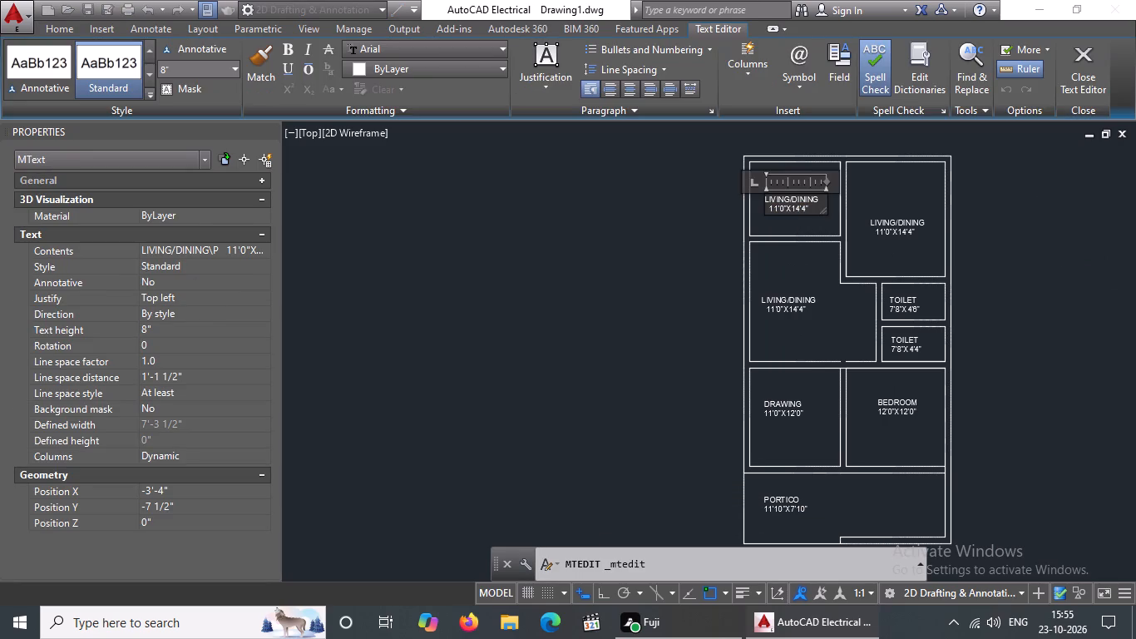
pyautogui.press('BackSpace')
pyautogui.press('BackSpace')
pyautogui.press('BackSpace')
pyautogui.press('BackSpace')
pyautogui.press('BackSpace')
pyautogui.press('BackSpace')
pyautogui.press('BackSpace')
pyautogui.press('BackSpace')
pyautogui.press('BackSpace')
pyautogui.press('BackSpace')
pyautogui.press('BackSpace')
pyautogui.press('BackSpace')
pyautogui.press('BackSpace')
pyautogui.press('BackSpace')
pyautogui.press('BackSpace')
pyautogui.press('BackSpace')
pyautogui.press('BackSpace')
pyautogui.press('BackSpace')
pyautogui.press('BackSpace')
pyautogui.press('BackSpace')
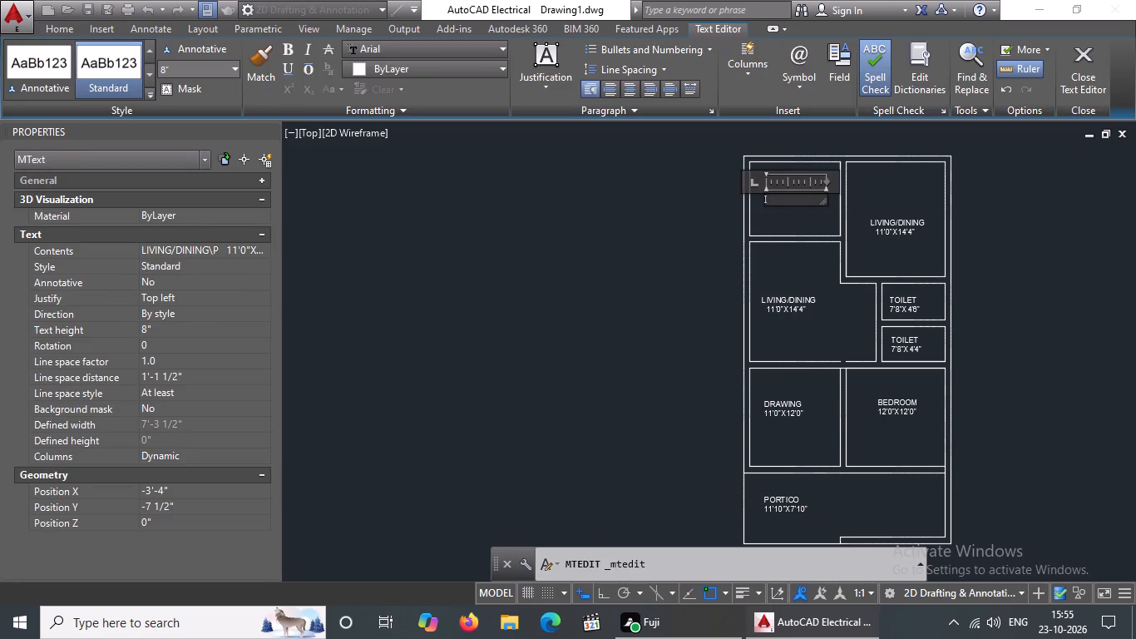
pyautogui.write('KITCHEN')
pyautogui.press('Return')
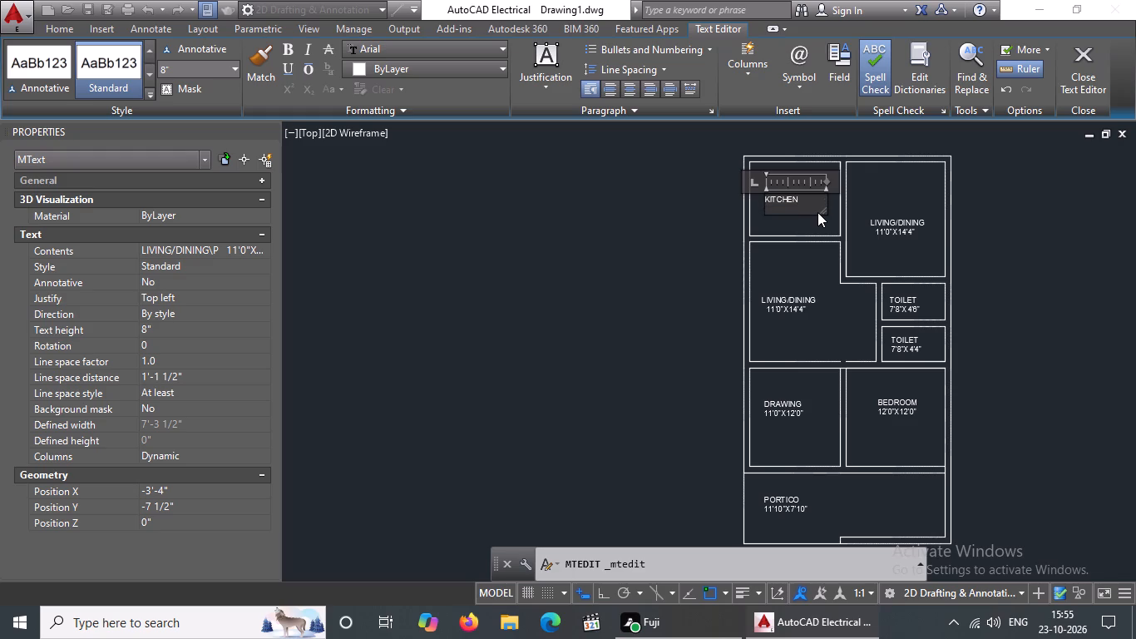
pyautogui.write("11'")
pyautogui.press('0')
pyautogui.hotkey('shift', '"')
pyautogui.press('x')
pyautogui.write('9\'0"')
pyautogui.click(1079, 58)
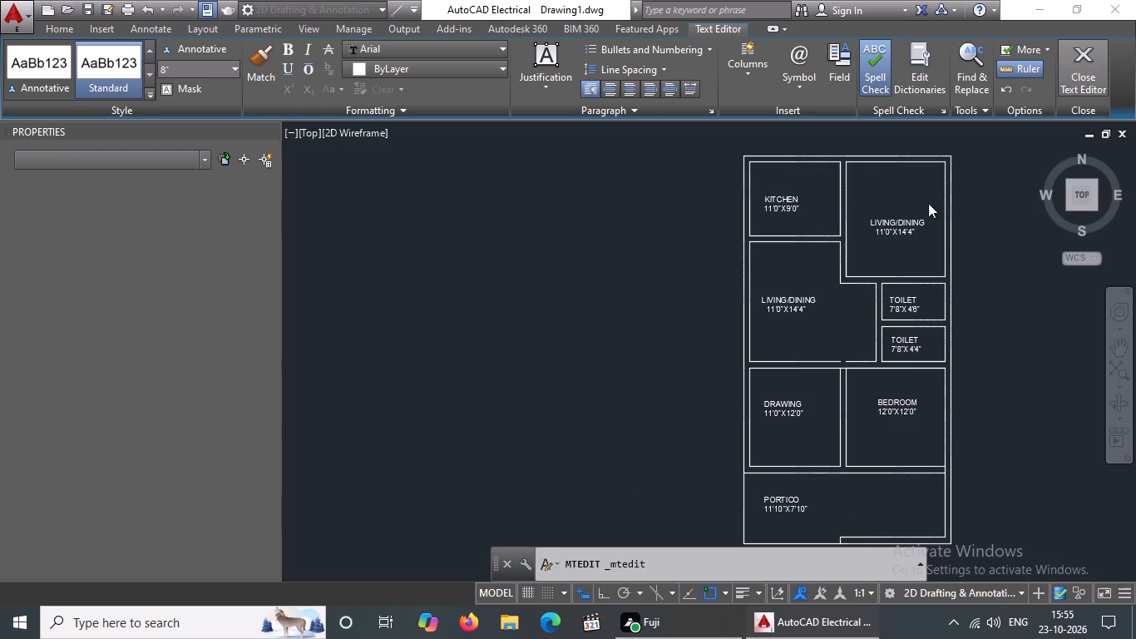
# Replace the copied label's text in the room beside the kitchen with MASTER BEDROOM.
pyautogui.doubleClick(908, 224)
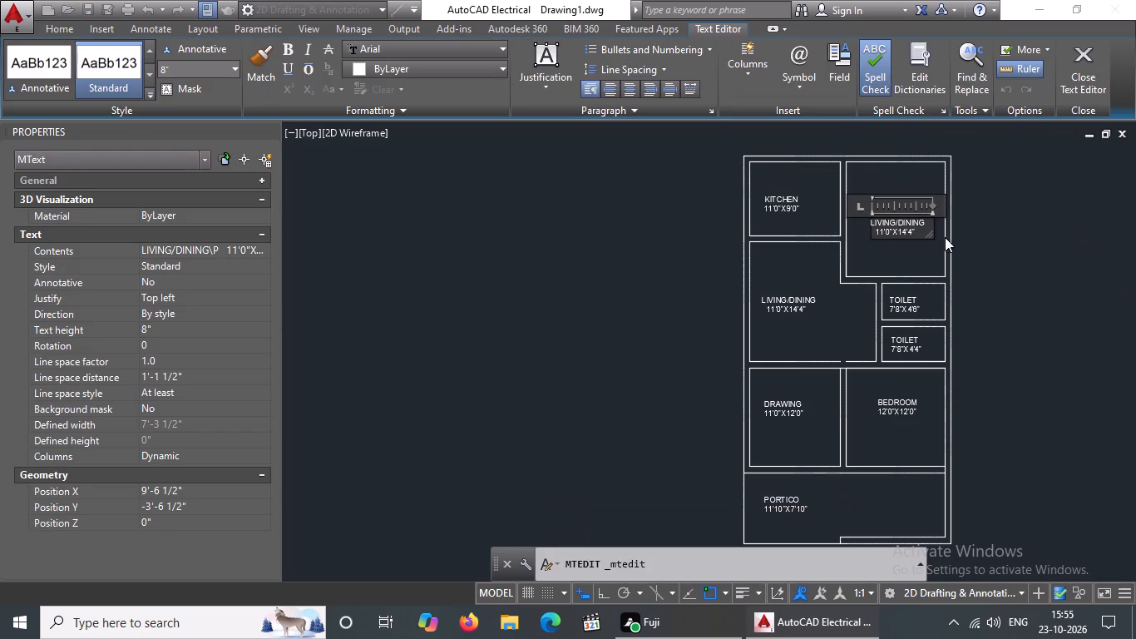
pyautogui.click(919, 230)
pyautogui.press('BackSpace')
pyautogui.press('BackSpace')
pyautogui.press('BackSpace')
pyautogui.press('BackSpace')
pyautogui.press('BackSpace')
pyautogui.press('BackSpace')
pyautogui.press('BackSpace')
pyautogui.press('BackSpace')
pyautogui.press('BackSpace')
pyautogui.press('BackSpace')
pyautogui.press('BackSpace')
pyautogui.press('BackSpace')
pyautogui.press('BackSpace')
pyautogui.press('BackSpace')
pyautogui.press('BackSpace')
pyautogui.press('BackSpace')
pyautogui.press('BackSpace')
pyautogui.press('BackSpace')
pyautogui.press('BackSpace')
pyautogui.press('BackSpace')
pyautogui.press('BackSpace')
pyautogui.press('BackSpace')
pyautogui.press('BackSpace')
pyautogui.press('BackSpace')
pyautogui.press('BackSpace')
pyautogui.press('BackSpace')
pyautogui.press('BackSpace')
pyautogui.press('BackSpace')
pyautogui.press('BackSpace')
pyautogui.press('BackSpace')
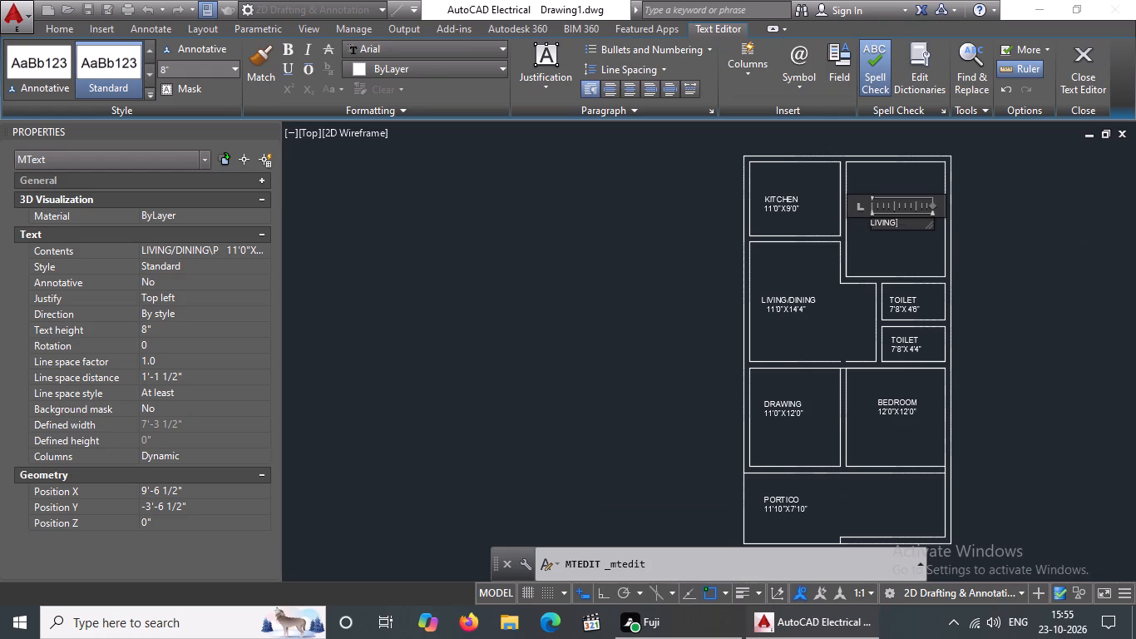
pyautogui.write('MASTER BR')
pyautogui.press('BackSpace')
pyautogui.write('EDROOM')
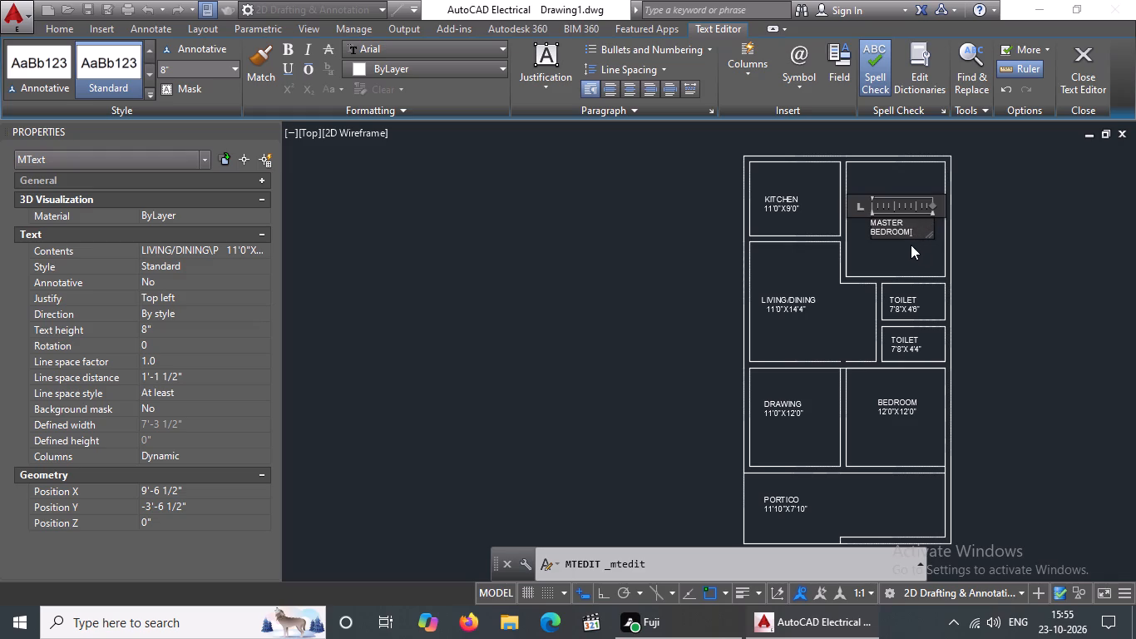
# Widen the label's text frame so MASTER BEDROOM fits on one line, keeping a single space between the words.
pyautogui.click(915, 216)
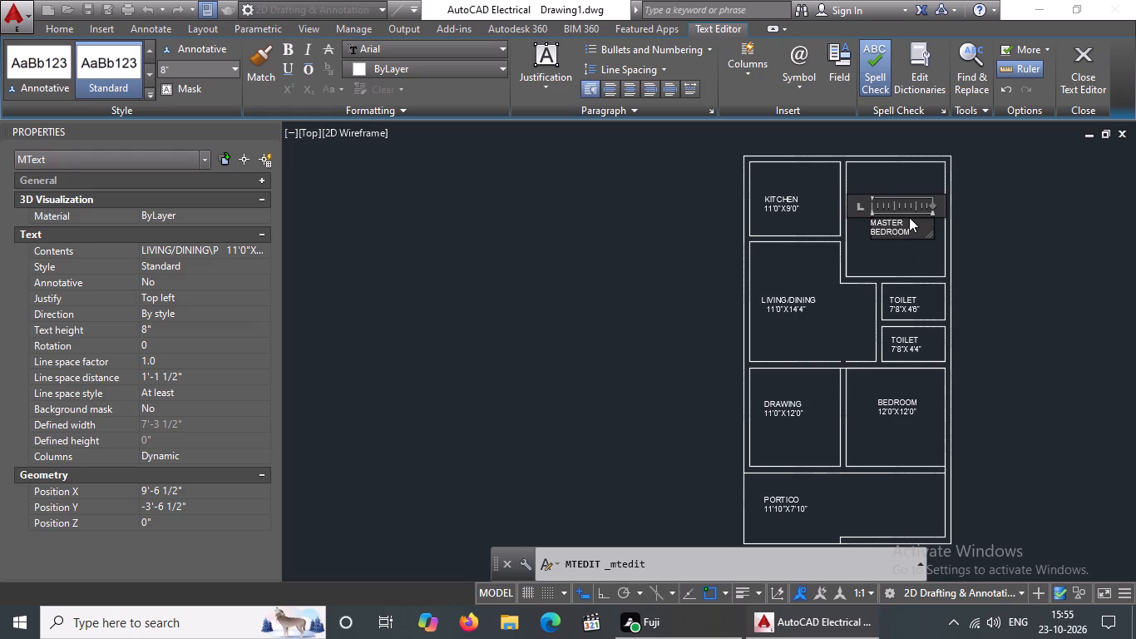
pyautogui.click(905, 222)
pyautogui.press('BackSpace')
pyautogui.moveTo(931, 201); pyautogui.dragTo(995, 201)
pyautogui.moveTo(930, 207); pyautogui.dragTo(972, 201)
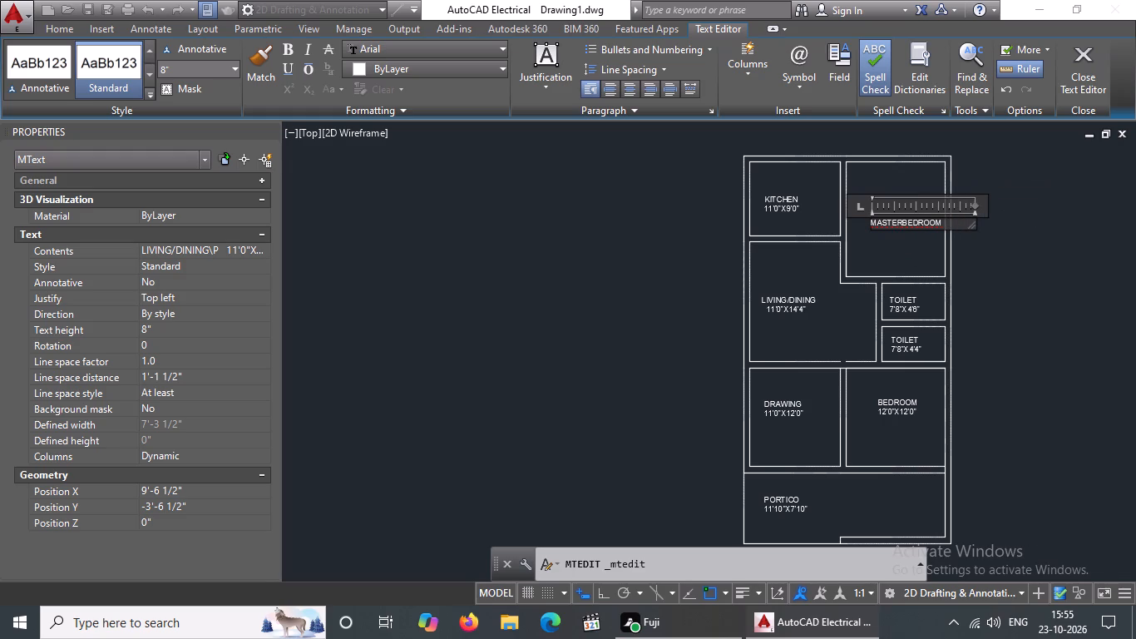
pyautogui.click(905, 219)
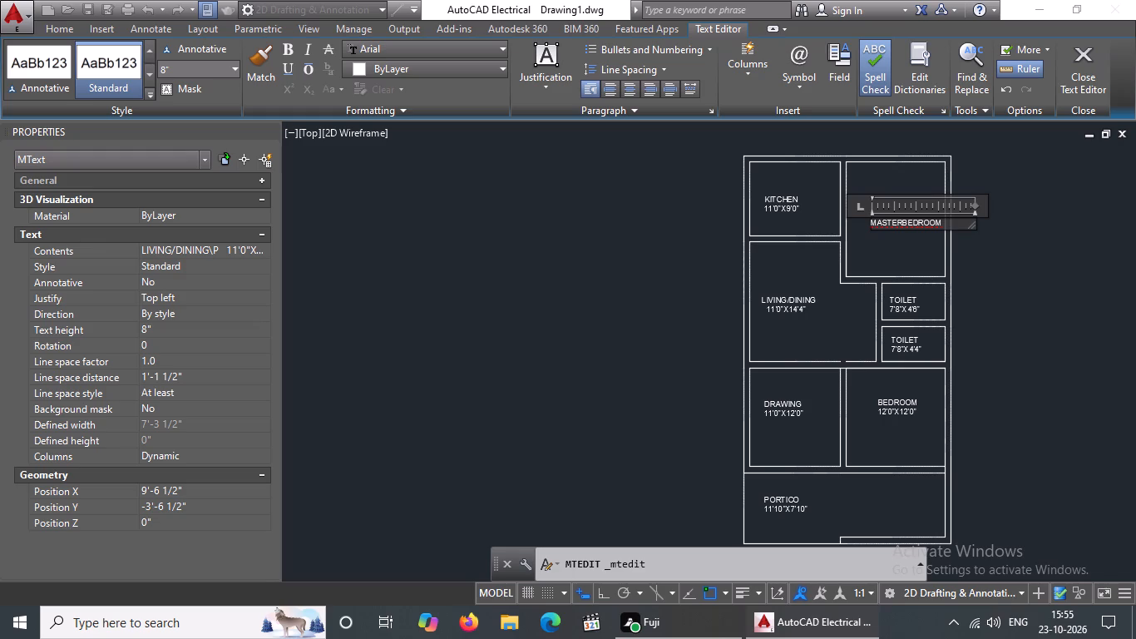
pyautogui.press('space')
pyautogui.click(950, 221)
# Add 12'0"X14'0" as the second line of the MASTER BEDROOM label.
pyautogui.press('Return')
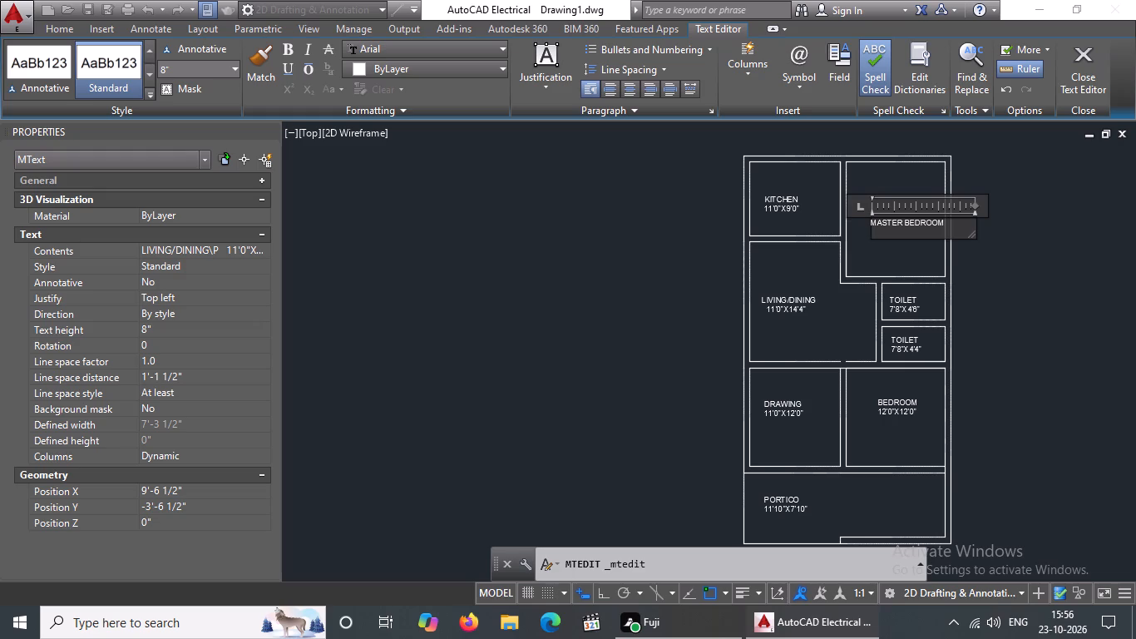
pyautogui.write('12')
pyautogui.press("'")
pyautogui.press('0')
pyautogui.hotkey('shift', '"')
pyautogui.press('x')
pyautogui.write("14'")
pyautogui.write('0"')
# Indent the 12'0"X14'0" line with spaces so it sits centred under MASTER BEDROOM, and finish editing the label.
pyautogui.press('Left')
pyautogui.press('Left')
pyautogui.press('Left')
pyautogui.press('Left')
pyautogui.press('Left')
pyautogui.press('Left')
pyautogui.press('Left')
pyautogui.press('Left')
pyautogui.press('Left')
pyautogui.press('Left')
pyautogui.press('Left')
pyautogui.press('Left')
pyautogui.press('Right')
pyautogui.press('space')
pyautogui.press('space')
pyautogui.press('space')
pyautogui.press('space')
pyautogui.press('space')
pyautogui.press('space')
pyautogui.click(1003, 275)
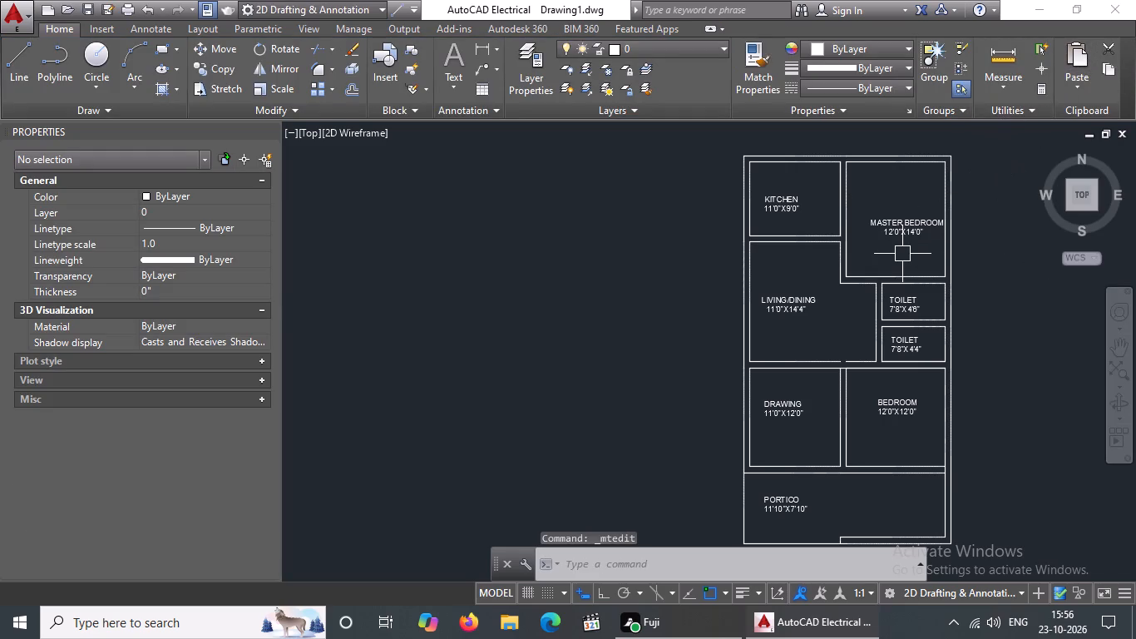
# Move the MASTER BEDROOM label slightly left and down so it sits centrally between the room's side walls.
pyautogui.scroll(-1, 803, 307)
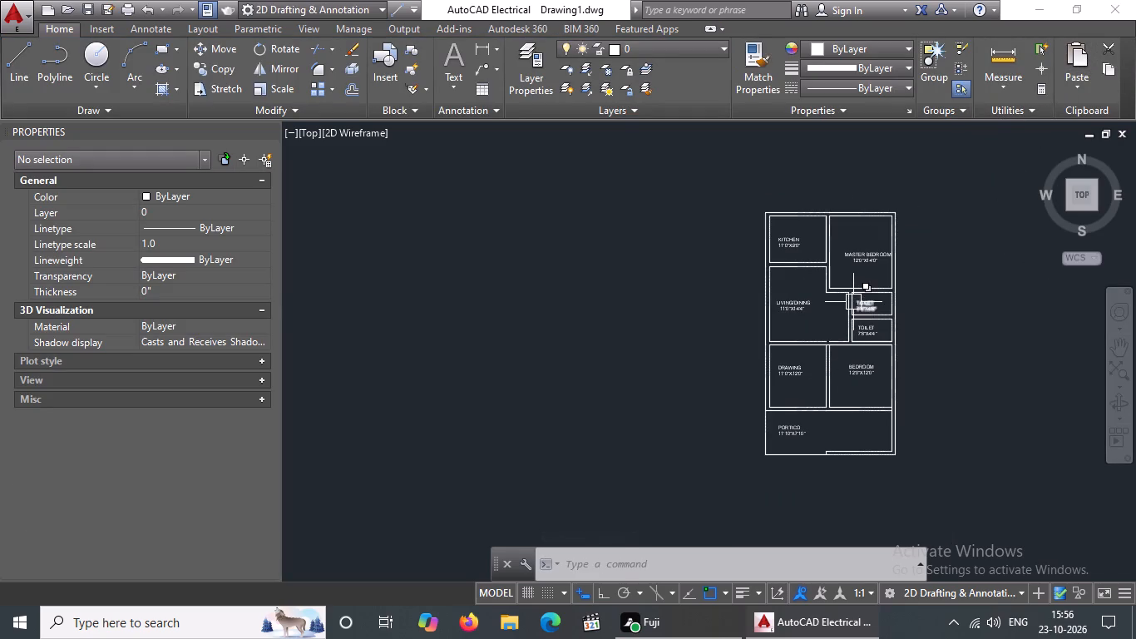
pyautogui.scroll(2, 857, 264)
pyautogui.click(860, 245)
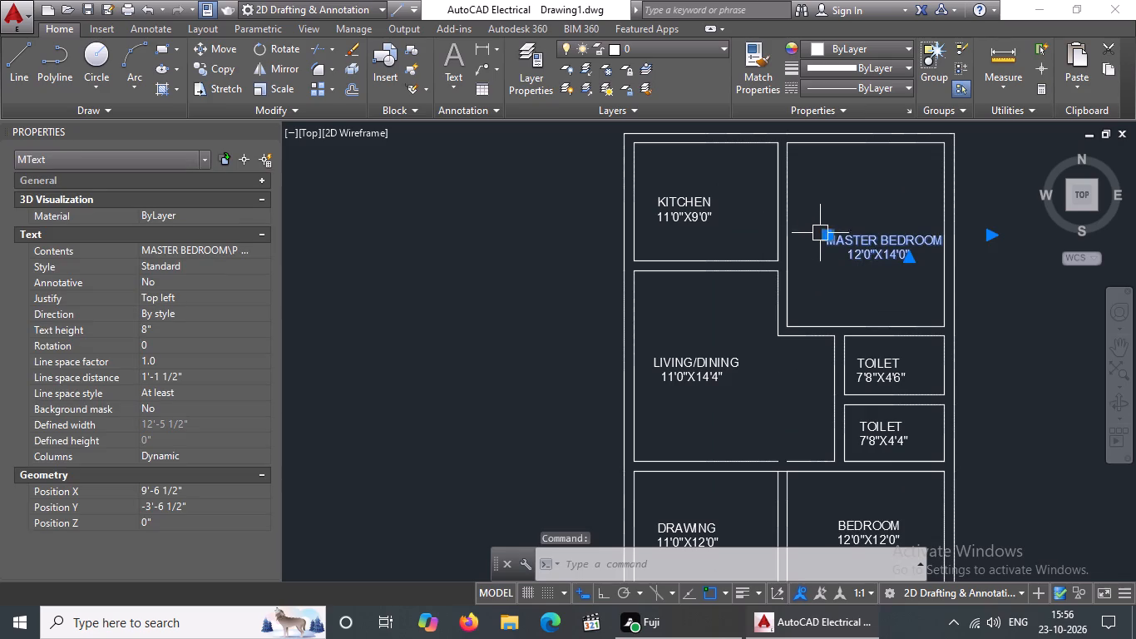
pyautogui.click(827, 235)
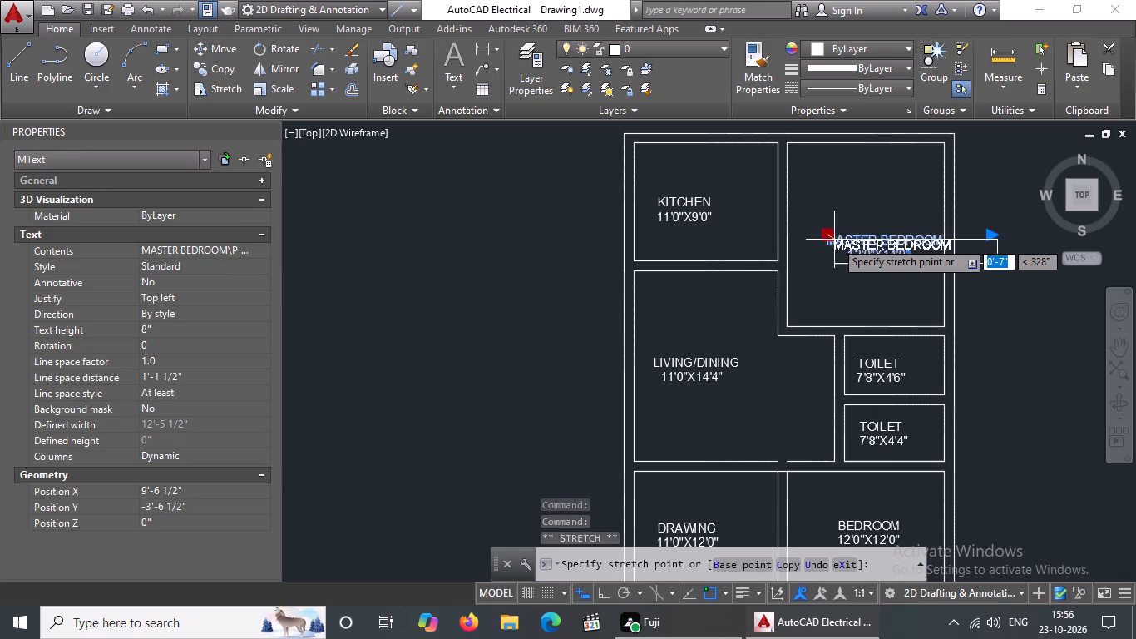
pyautogui.click(829, 233)
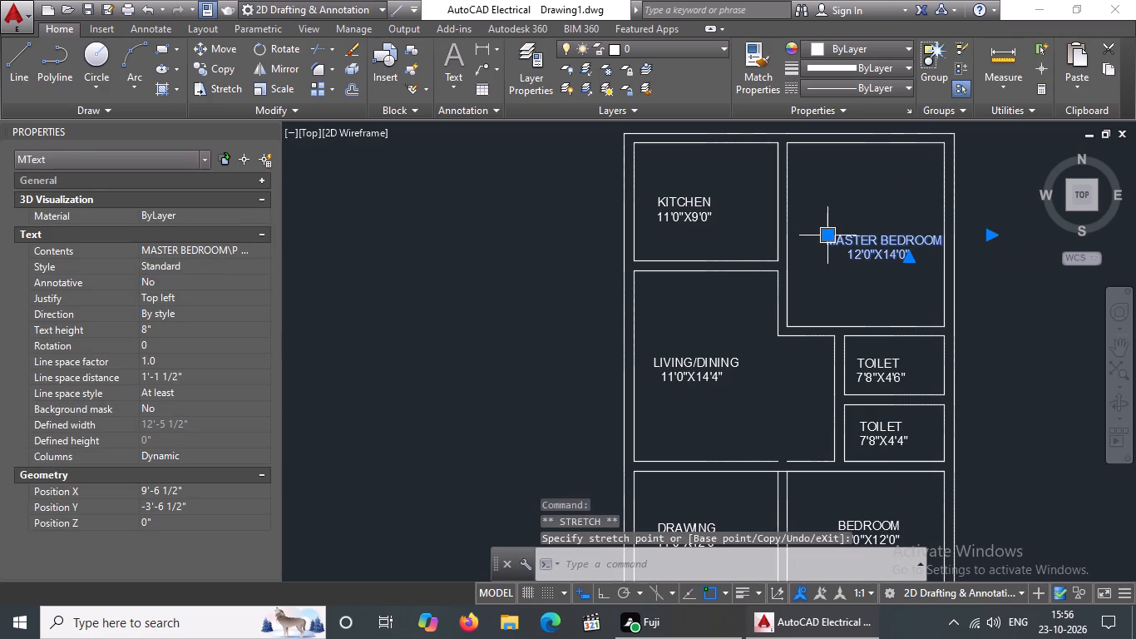
pyautogui.click(829, 237)
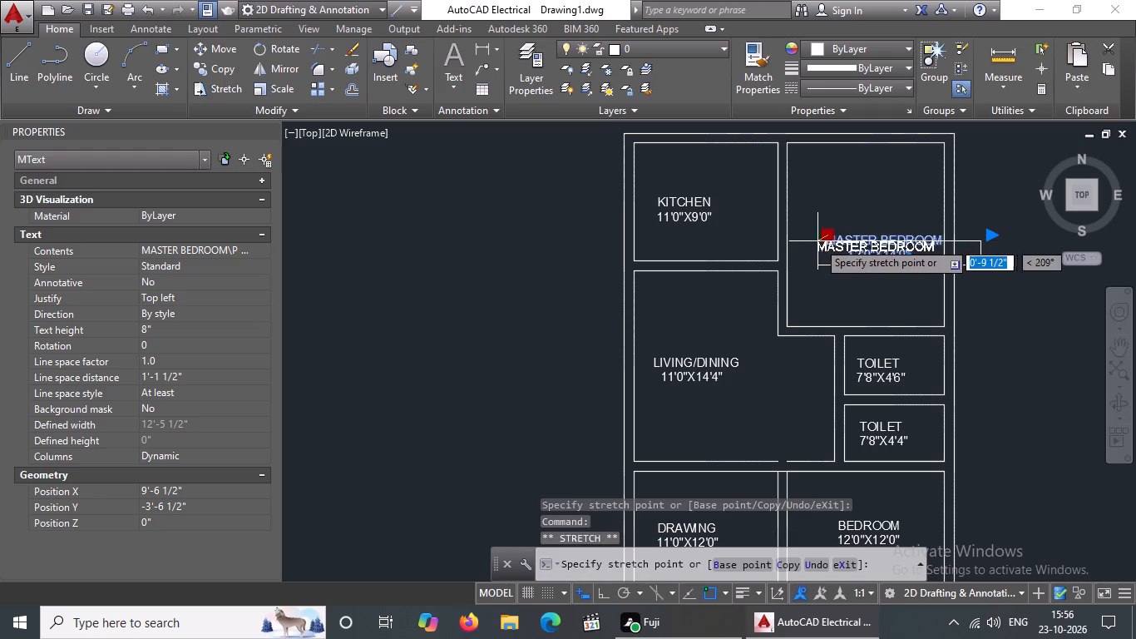
pyautogui.click(812, 243)
# Reposition the KITCHEN label right and slightly up, and the LIVING/DINING label right and down, nearer their room centres.
pyautogui.click(685, 205)
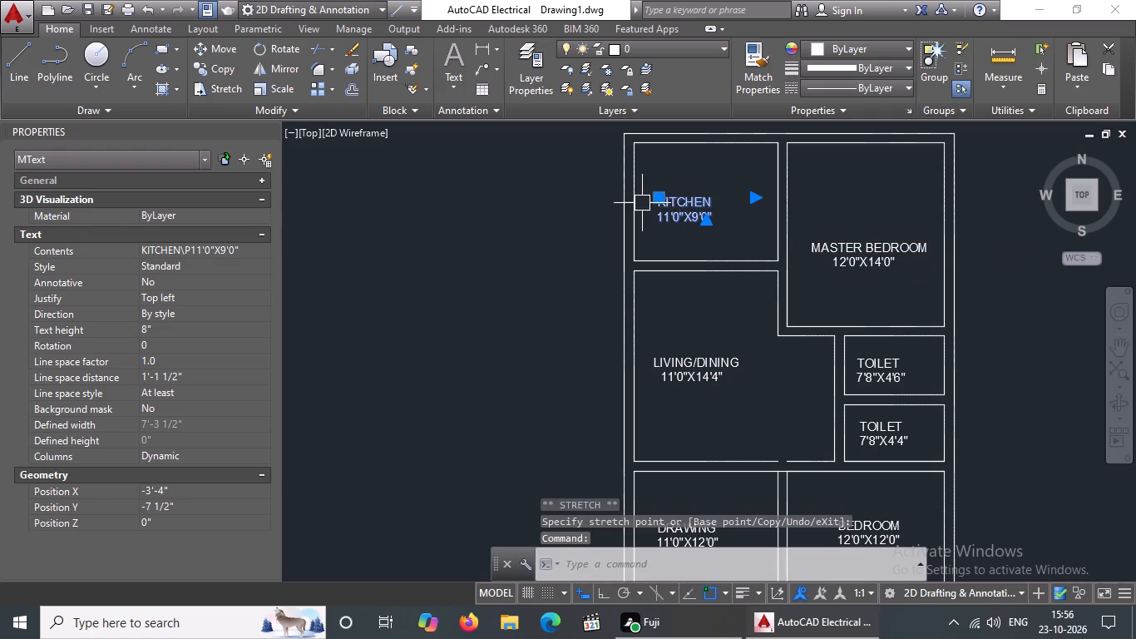
pyautogui.click(658, 197)
pyautogui.click(673, 192)
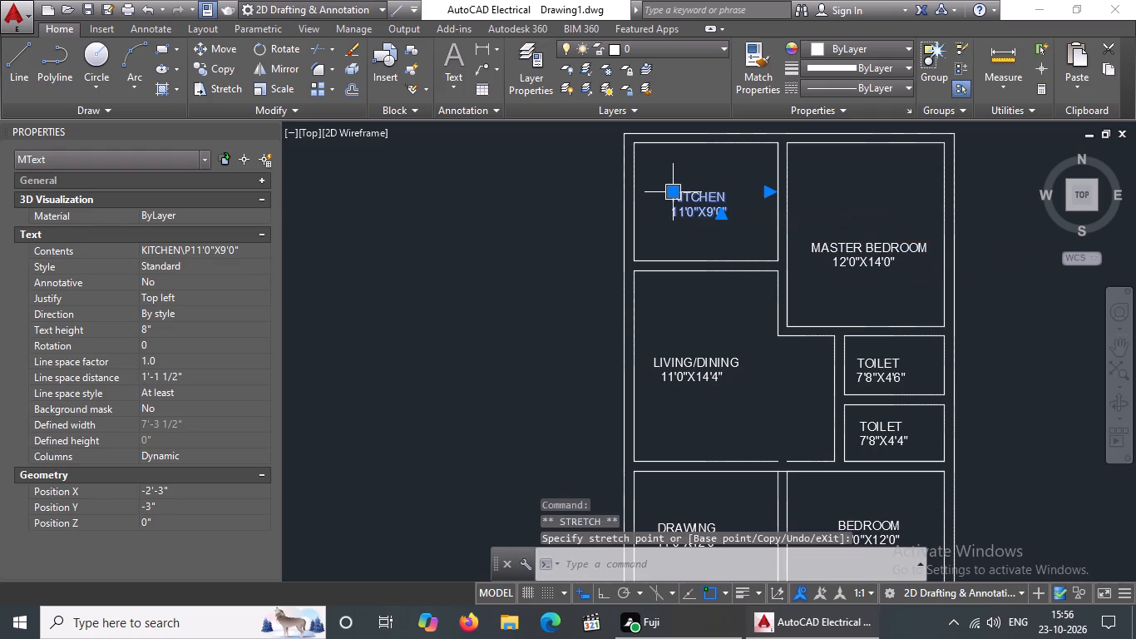
pyautogui.click(682, 356)
pyautogui.click(649, 363)
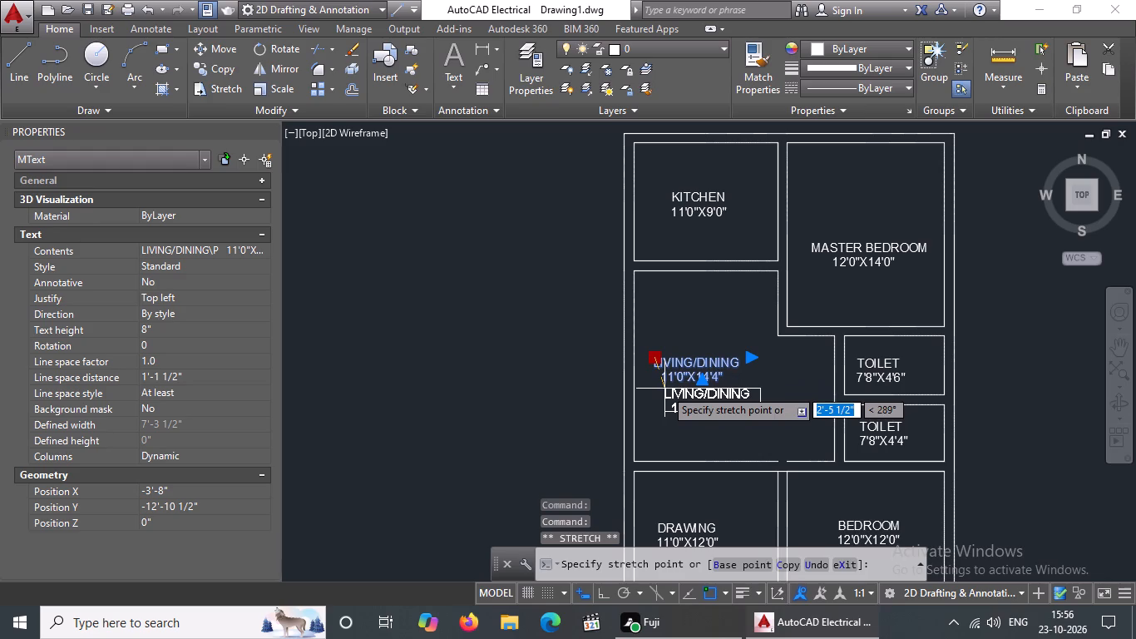
pyautogui.click(665, 380)
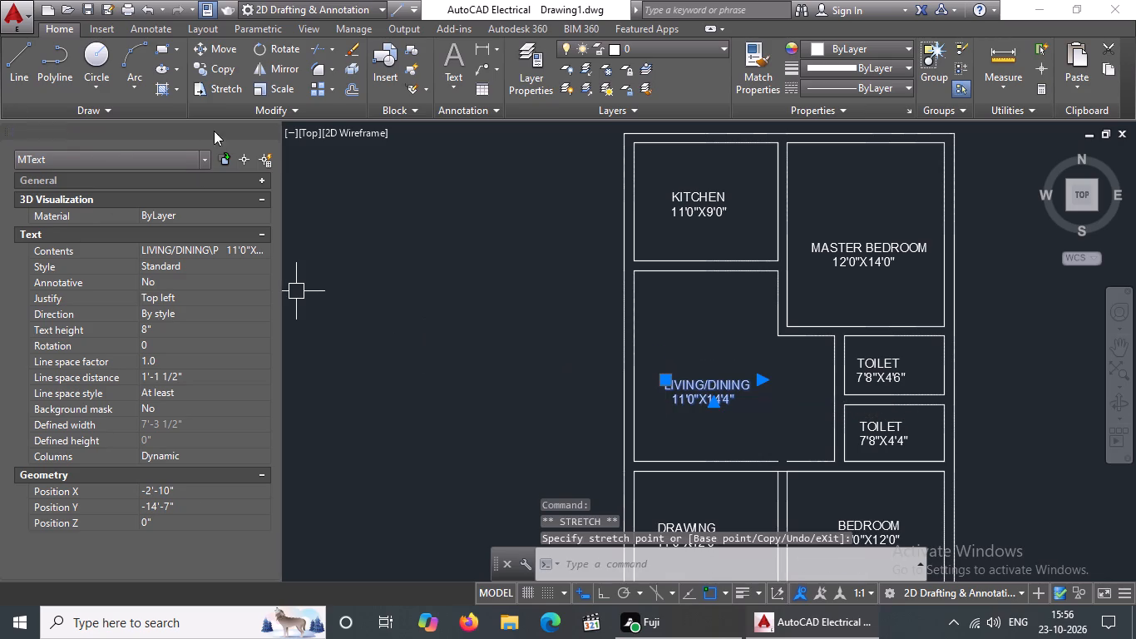
# Close the Properties palette.
pyautogui.click(264, 130)
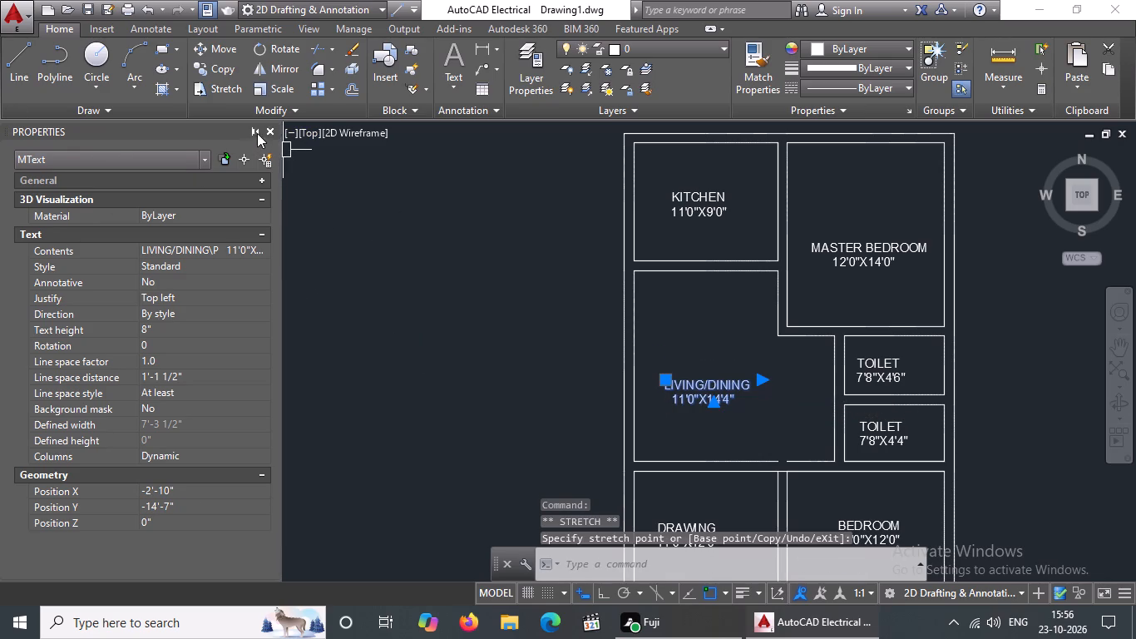
pyautogui.click(268, 126)
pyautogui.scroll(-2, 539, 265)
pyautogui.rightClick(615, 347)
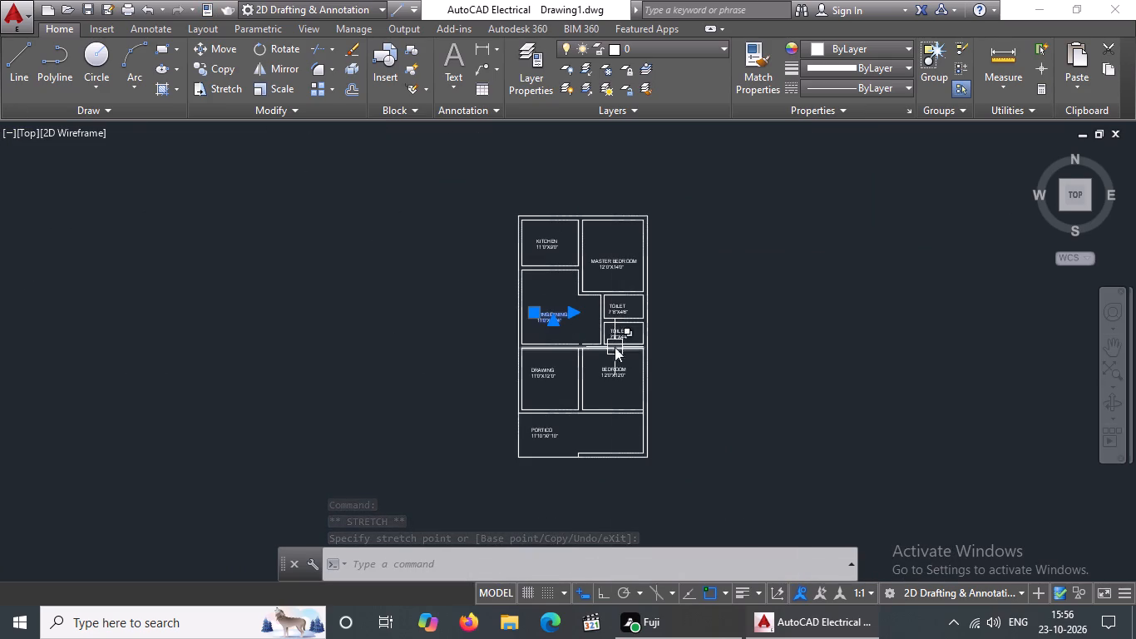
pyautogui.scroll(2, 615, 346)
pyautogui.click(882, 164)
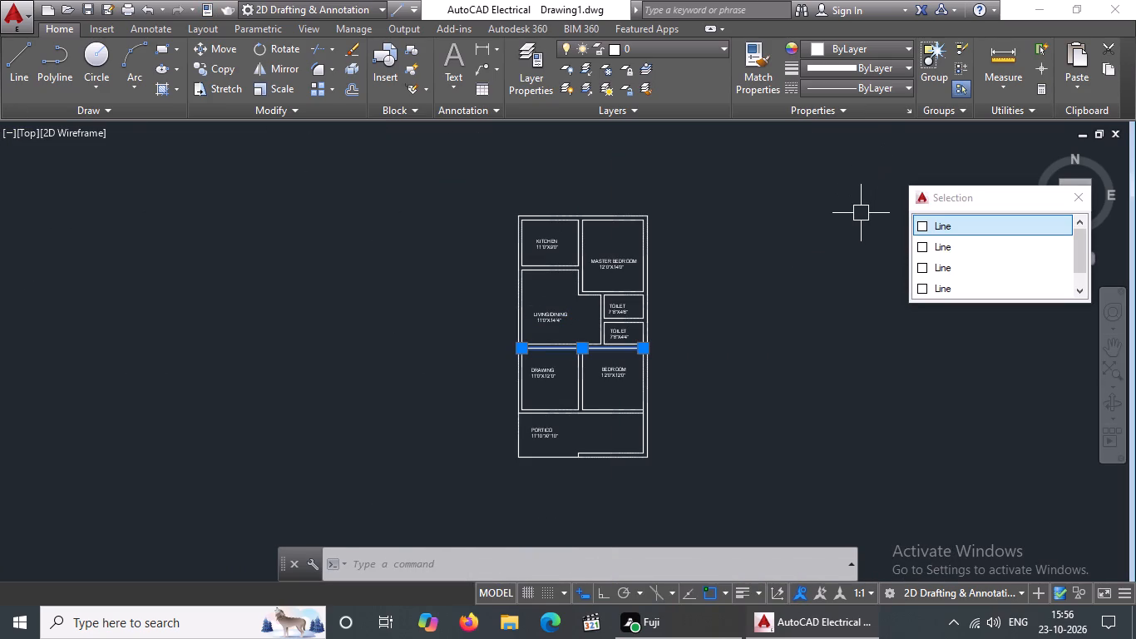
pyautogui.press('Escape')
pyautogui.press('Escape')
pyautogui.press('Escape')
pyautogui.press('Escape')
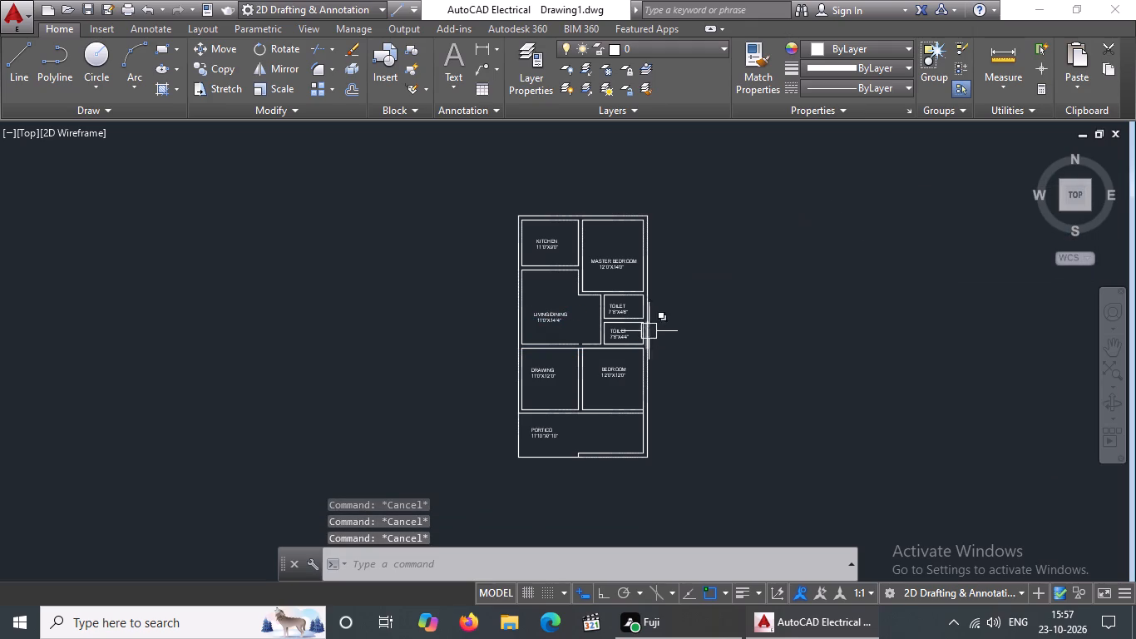
# Move both TOILET labels slightly to the right so they sit centrally in their rooms, raising the 7'8"X4'6" one a little.
pyautogui.scroll(3, 625, 325)
pyautogui.click(585, 255)
pyautogui.click(556, 235)
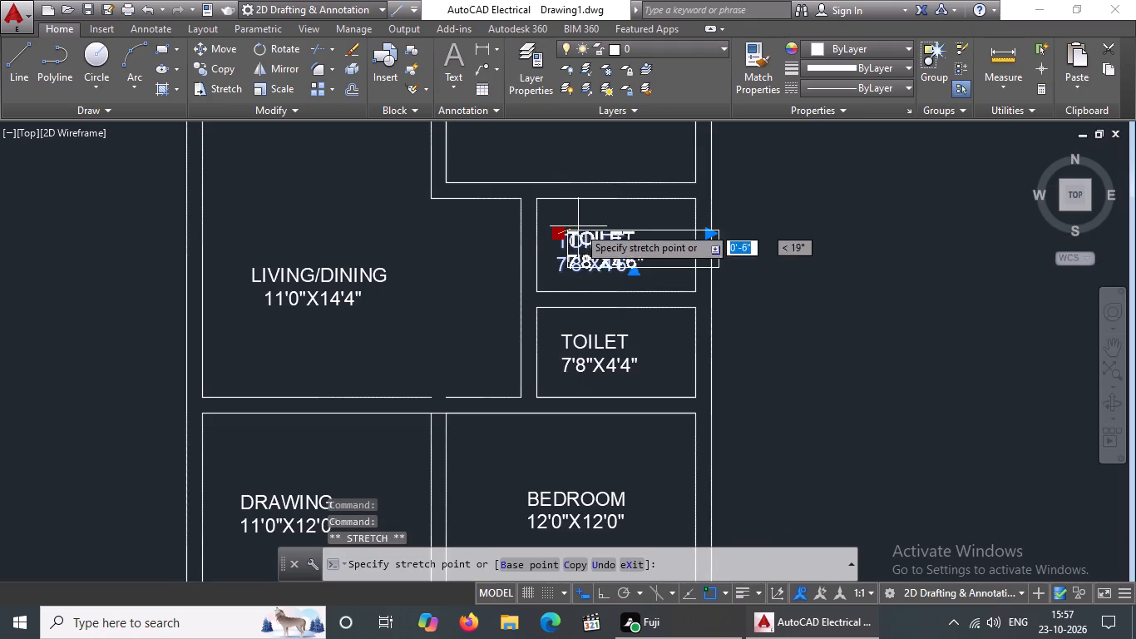
pyautogui.click(573, 227)
pyautogui.click(600, 364)
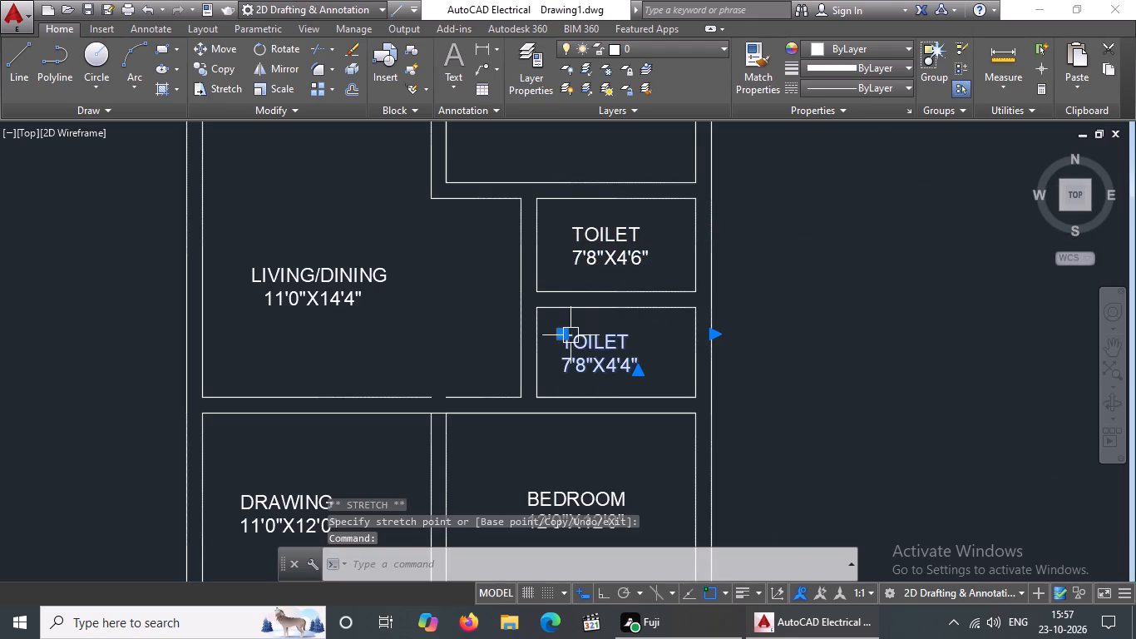
pyautogui.click(567, 334)
pyautogui.click(582, 334)
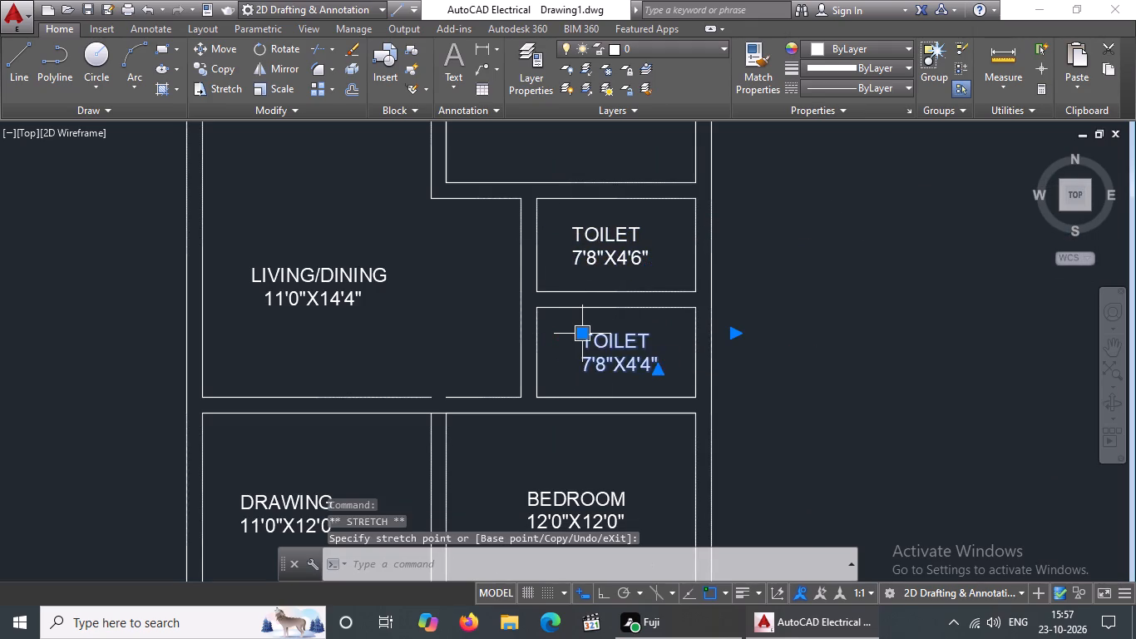
# Move the 12'0"X12'0" BEDROOM label slightly left and down toward the centre of its room.
pyautogui.scroll(-6, 582, 333)
pyautogui.scroll(3, 582, 340)
pyautogui.click(590, 371)
pyautogui.click(558, 369)
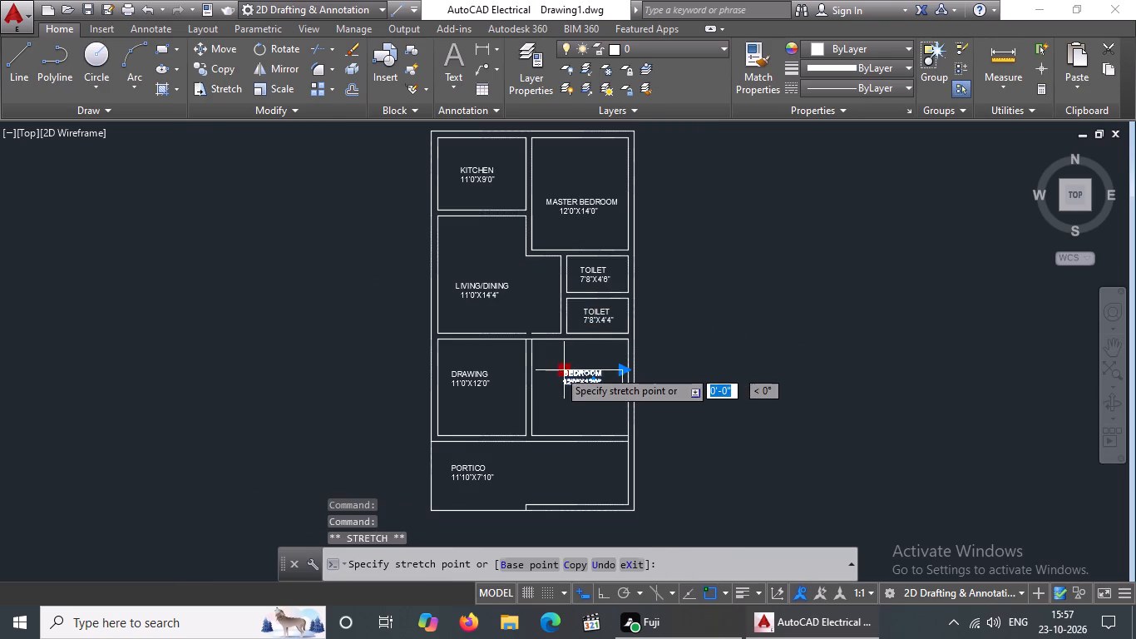
pyautogui.click(556, 378)
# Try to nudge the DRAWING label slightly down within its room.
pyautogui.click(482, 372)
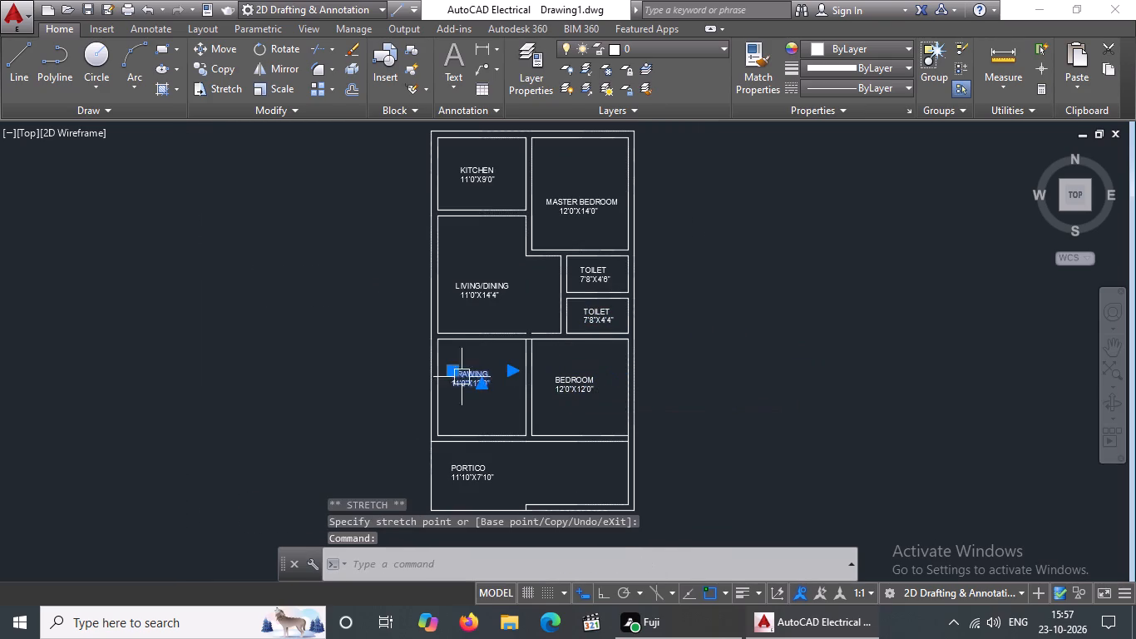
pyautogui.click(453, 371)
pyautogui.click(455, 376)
# Move the PORTICO label slightly right and up within the portico, and clear the selection.
pyautogui.click(477, 473)
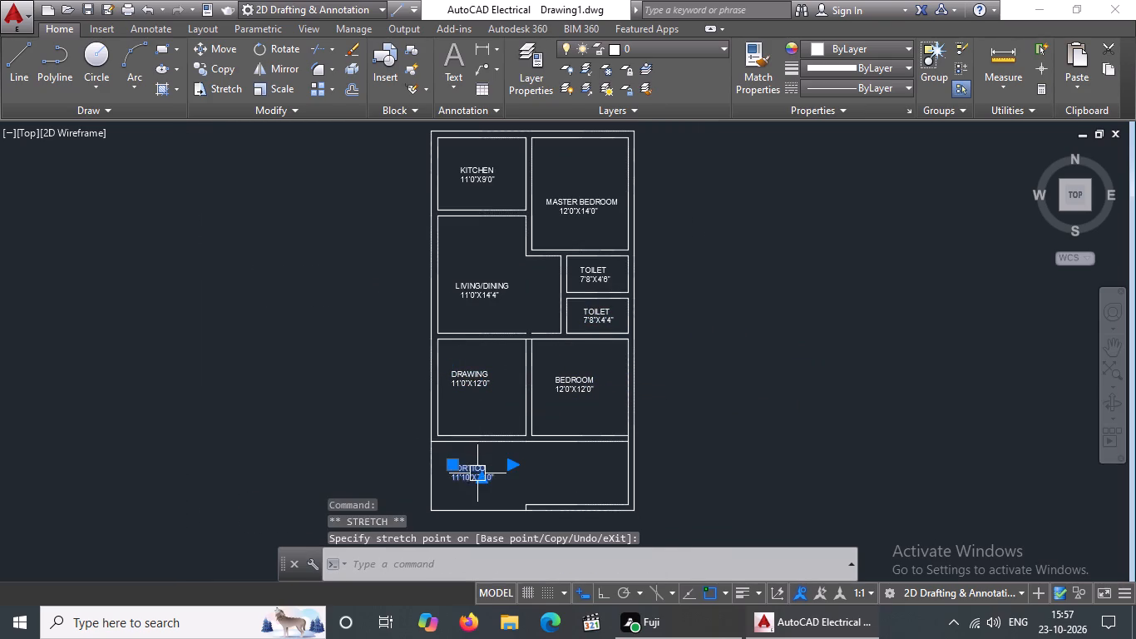
pyautogui.click(456, 467)
pyautogui.click(462, 464)
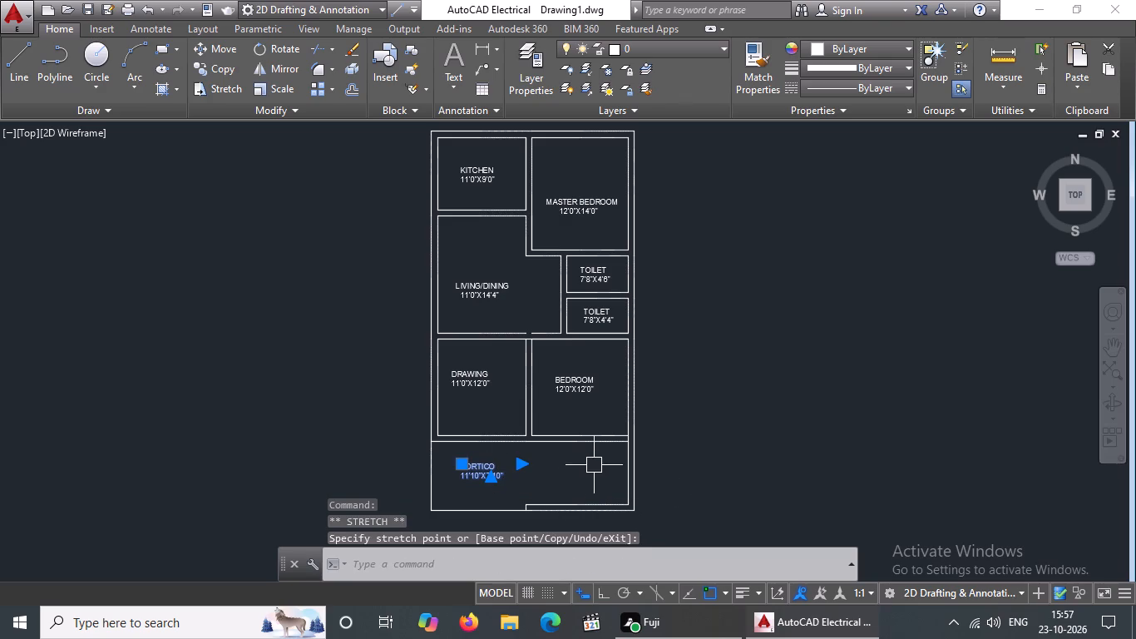
pyautogui.press('Escape')
pyautogui.press('Escape')
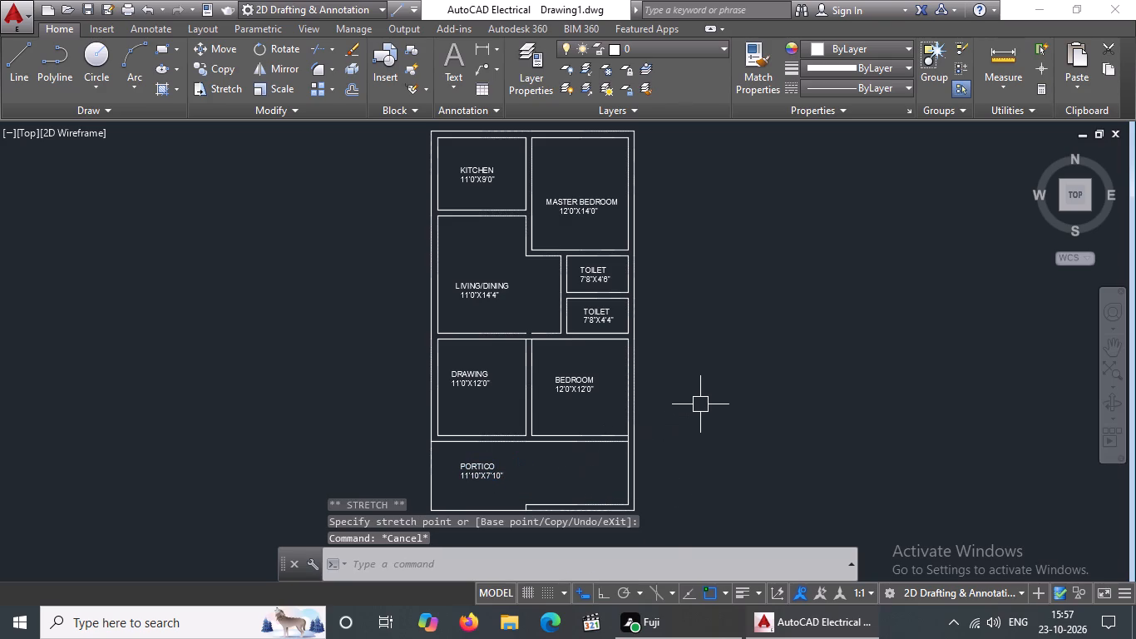
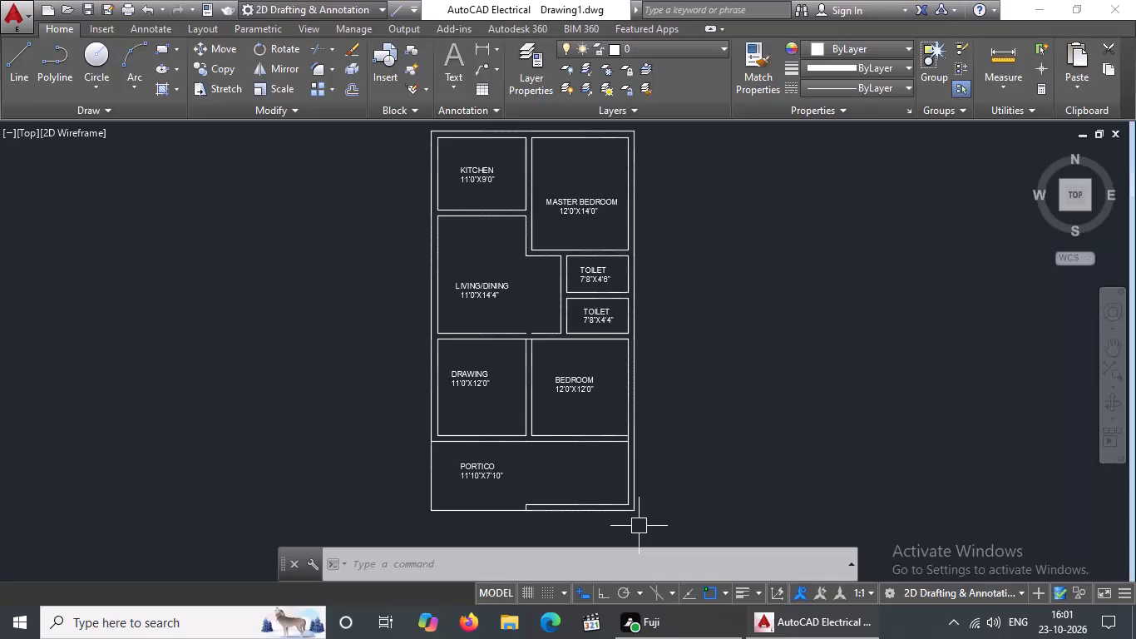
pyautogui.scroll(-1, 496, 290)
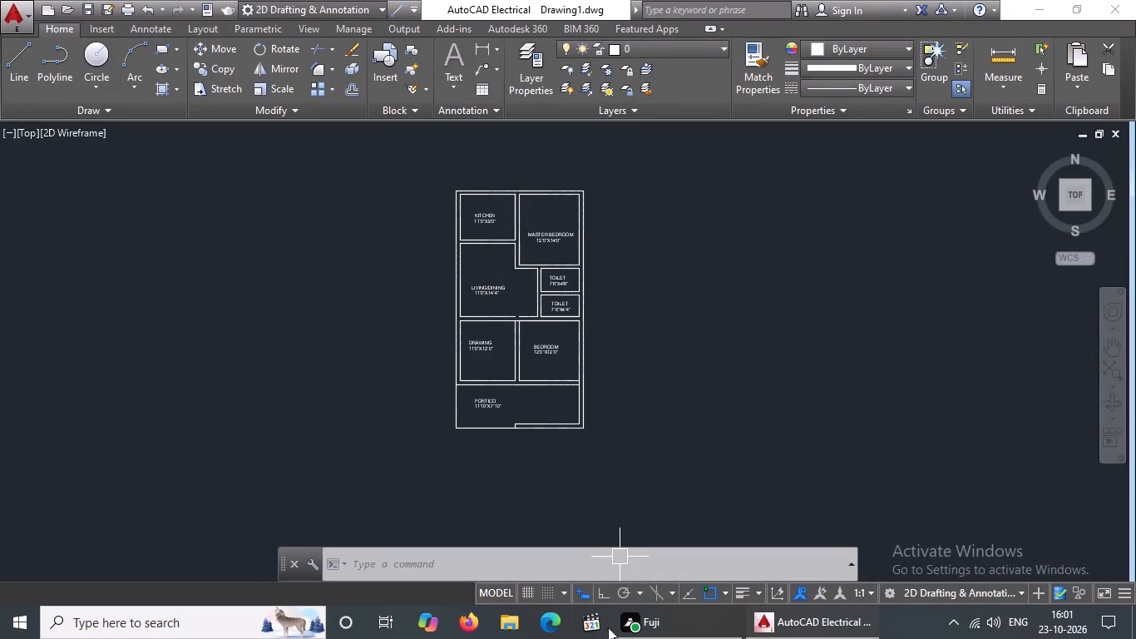
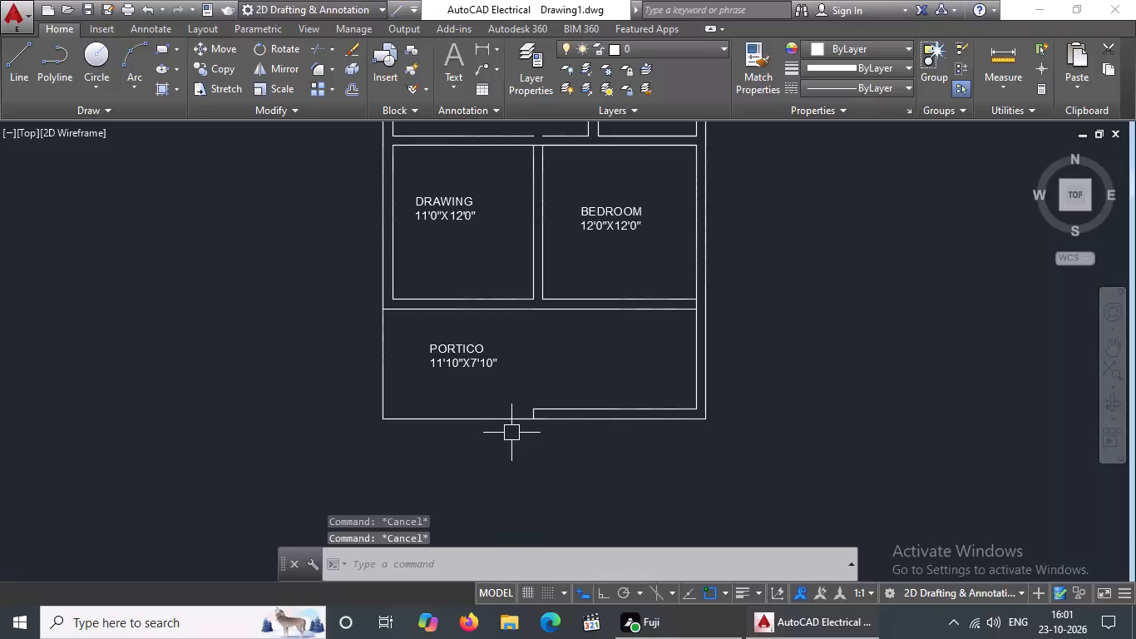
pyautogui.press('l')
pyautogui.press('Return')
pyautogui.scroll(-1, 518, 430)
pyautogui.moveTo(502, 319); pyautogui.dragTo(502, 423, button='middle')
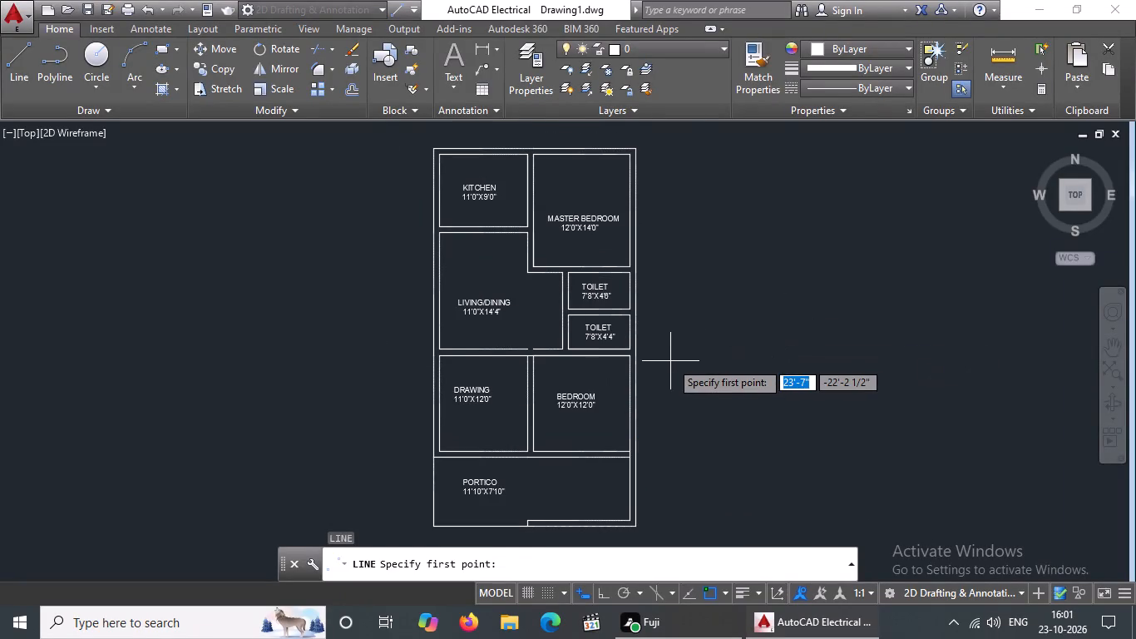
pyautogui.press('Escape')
# Extend the lower wall line of the living/dining room across the gap above the drawing room and bedroom partition.
pyautogui.write('EX')
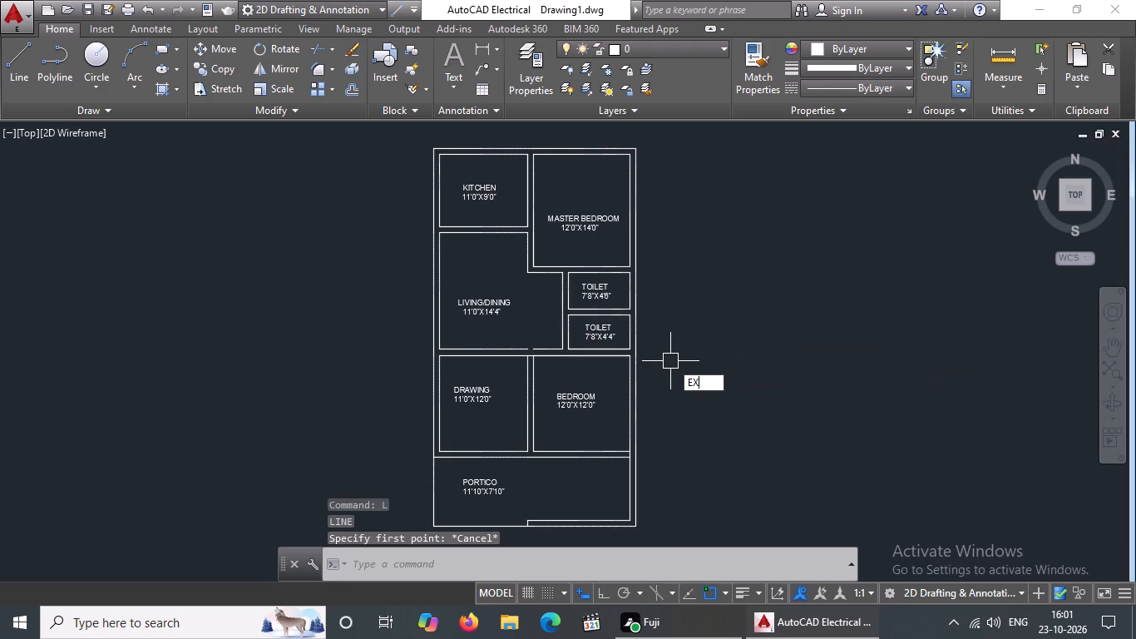
pyautogui.press('Return')
pyautogui.press('Return')
pyautogui.scroll(2, 446, 348)
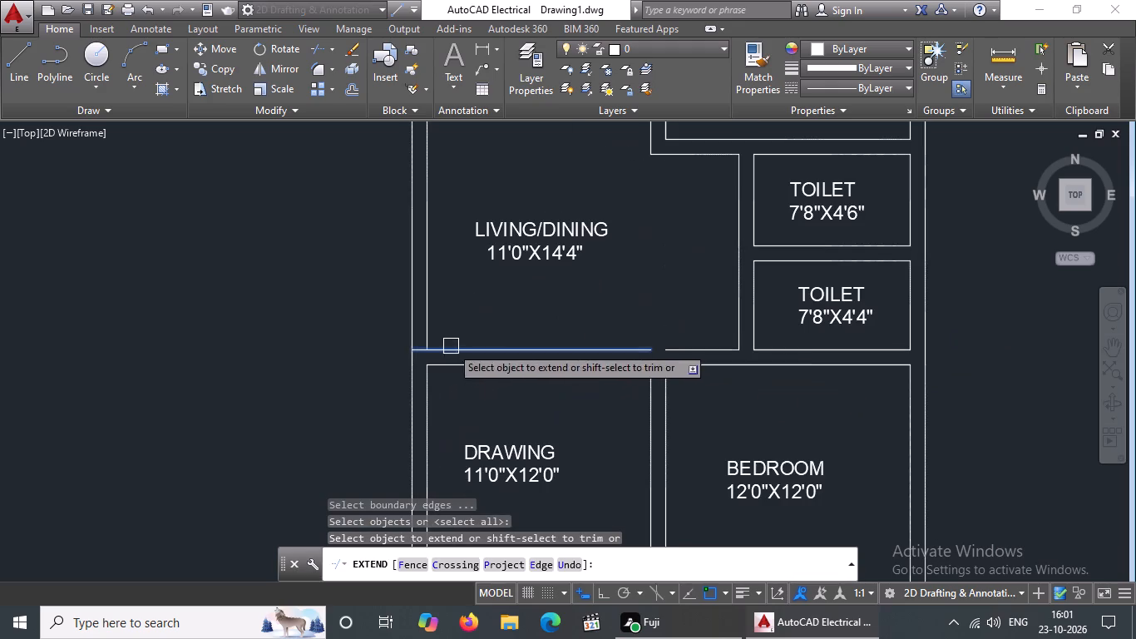
pyautogui.click(630, 353)
pyautogui.scroll(-3, 716, 374)
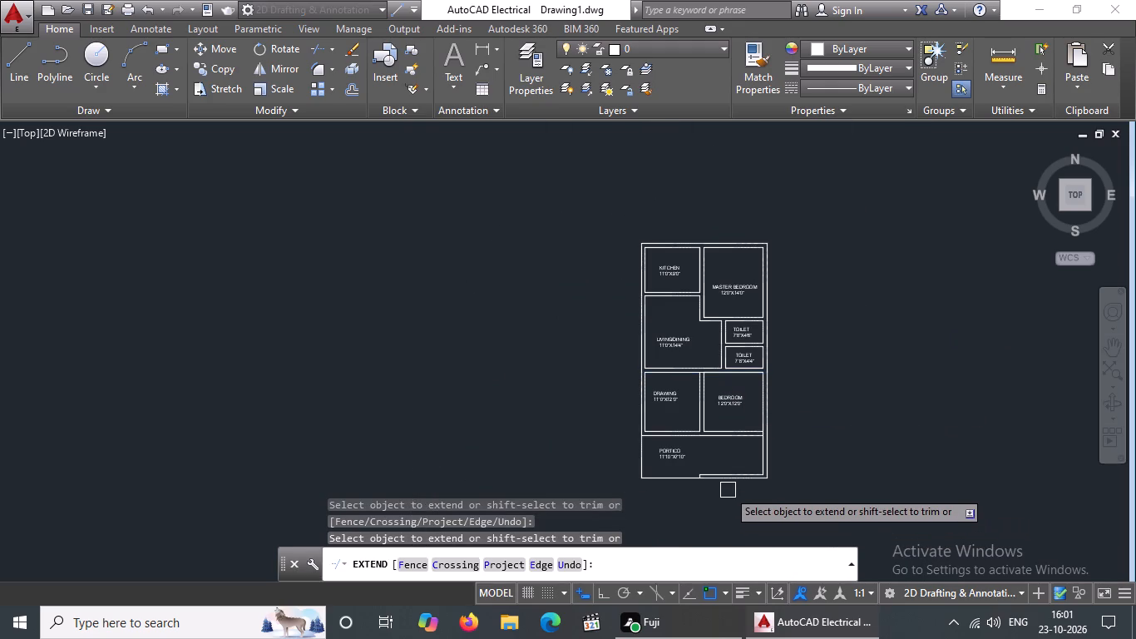
pyautogui.scroll(2, 727, 488)
pyautogui.press('Escape')
pyautogui.moveTo(761, 410); pyautogui.dragTo(743, 436, button='middle')
pyautogui.press('Escape')
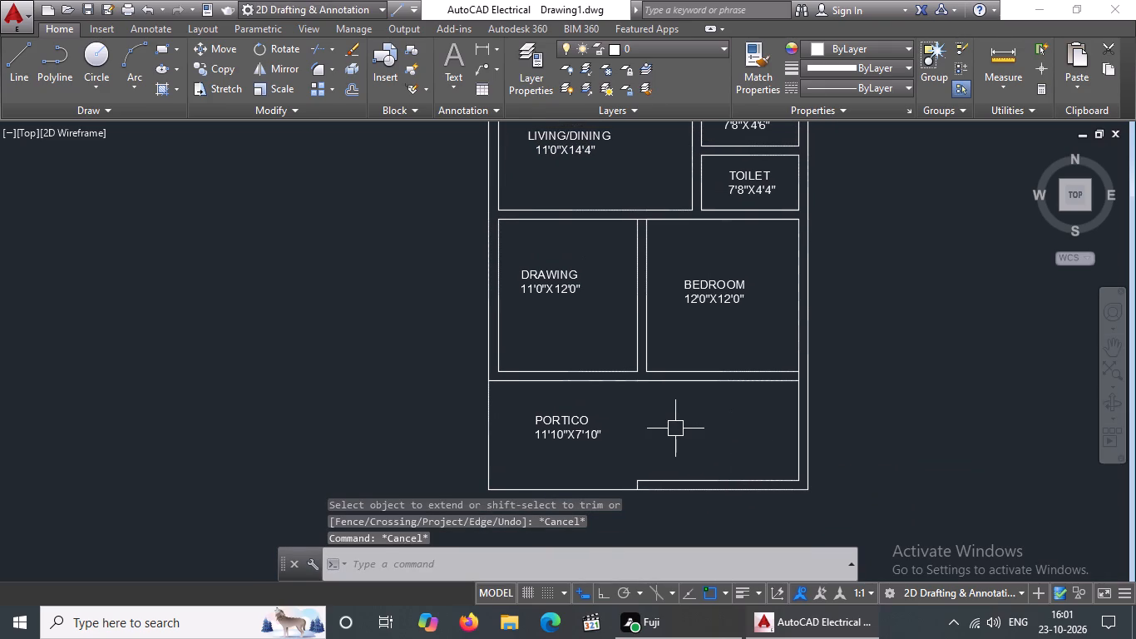
# Draw a 9" vertical line with Ortho on, from the midpoint of the kitchen's upper inner wall line across the wall.
pyautogui.moveTo(657, 431); pyautogui.dragTo(642, 476, button='middle')
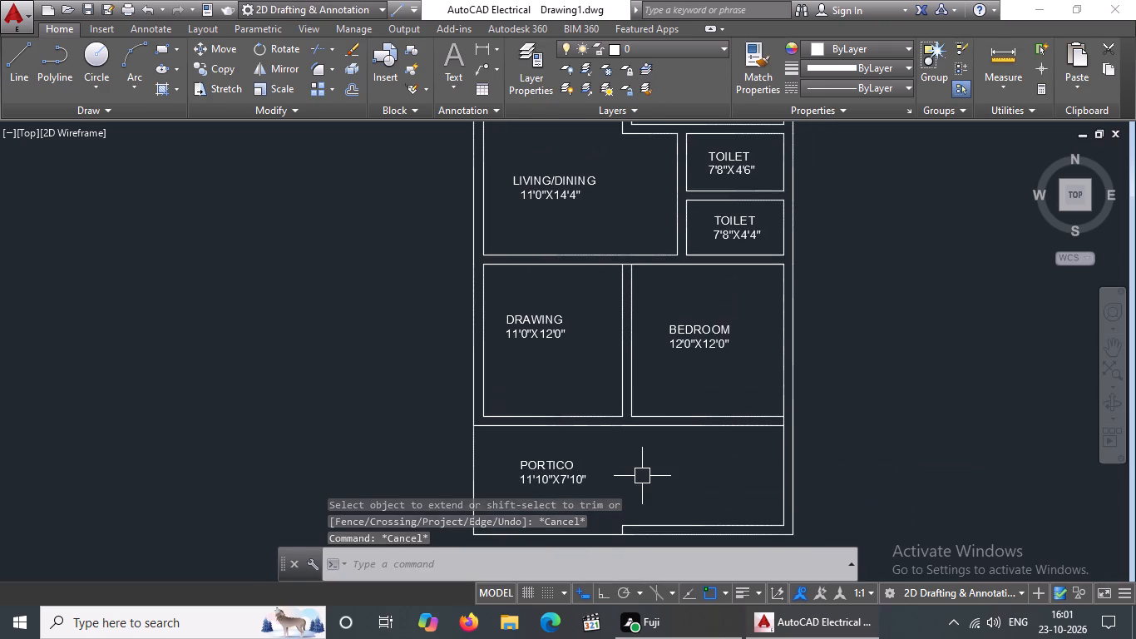
pyautogui.press('Escape')
pyautogui.moveTo(543, 468); pyautogui.dragTo(543, 545, button='middle')
pyautogui.scroll(1, 619, 280)
pyautogui.moveTo(605, 389); pyautogui.dragTo(602, 456, button='middle')
pyautogui.scroll(-4, 611, 321)
pyautogui.scroll(4, 601, 240)
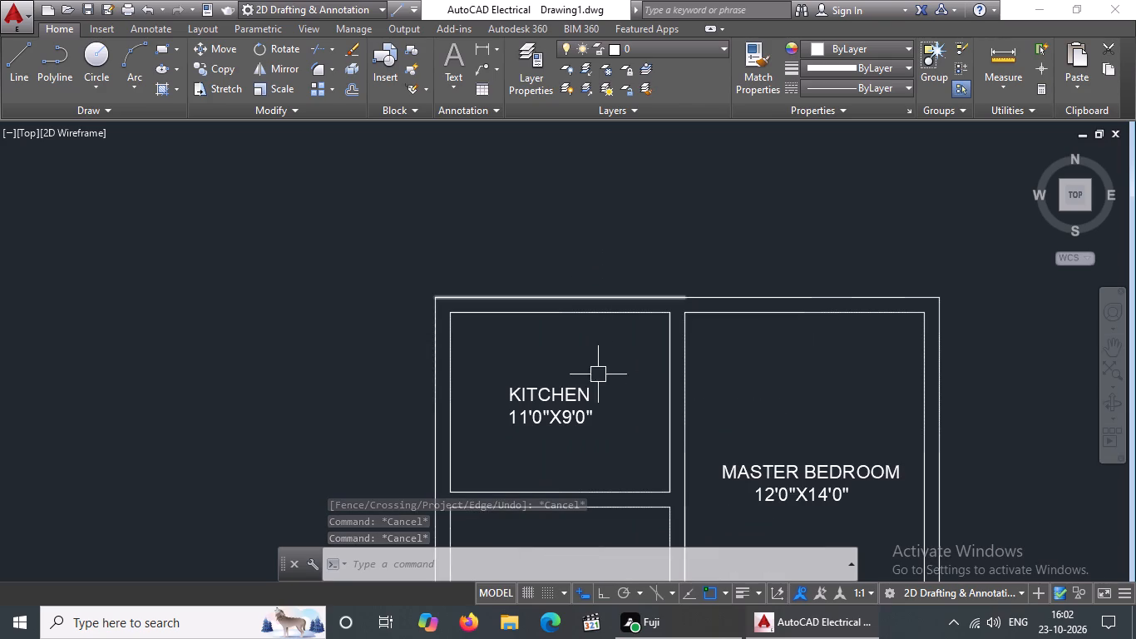
pyautogui.press('Escape')
pyautogui.press('l')
pyautogui.press('Return')
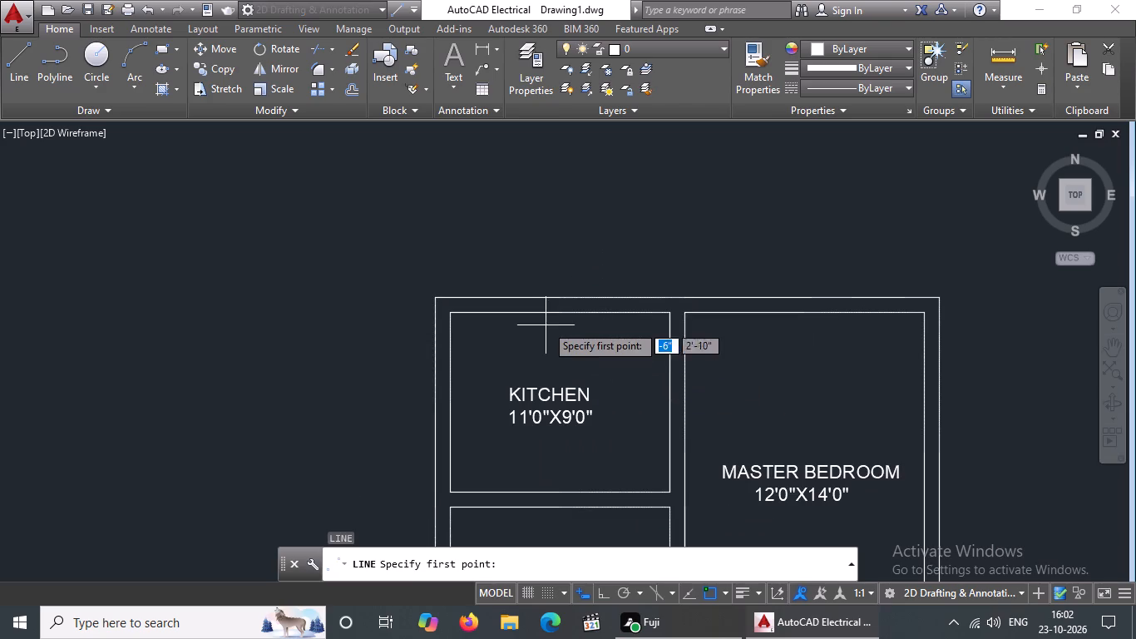
pyautogui.click(554, 314)
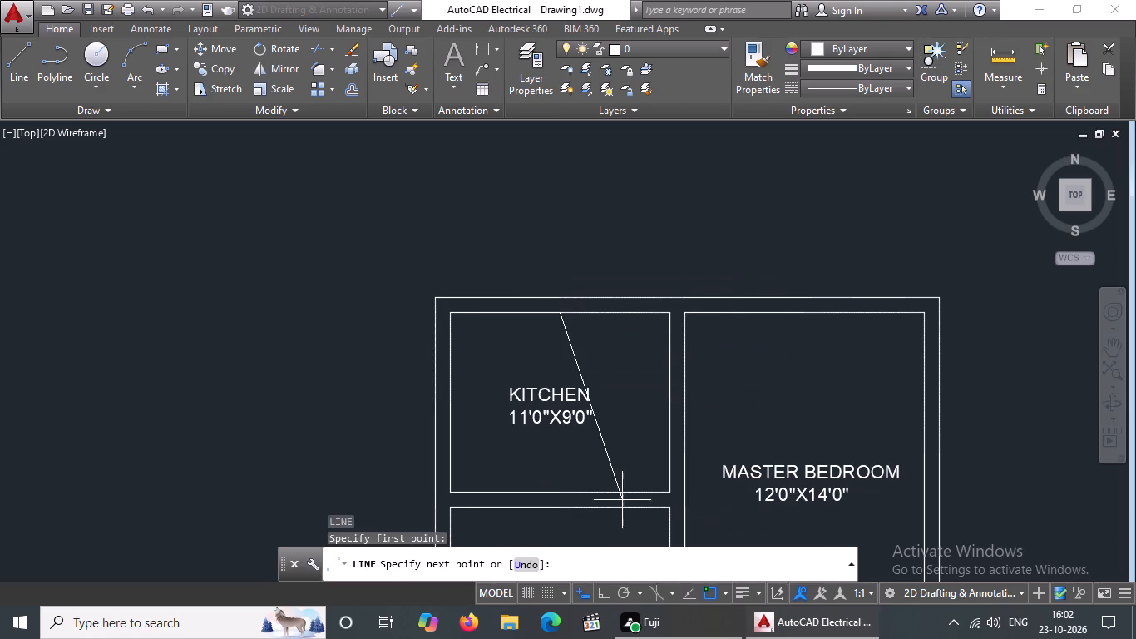
pyautogui.click(610, 594)
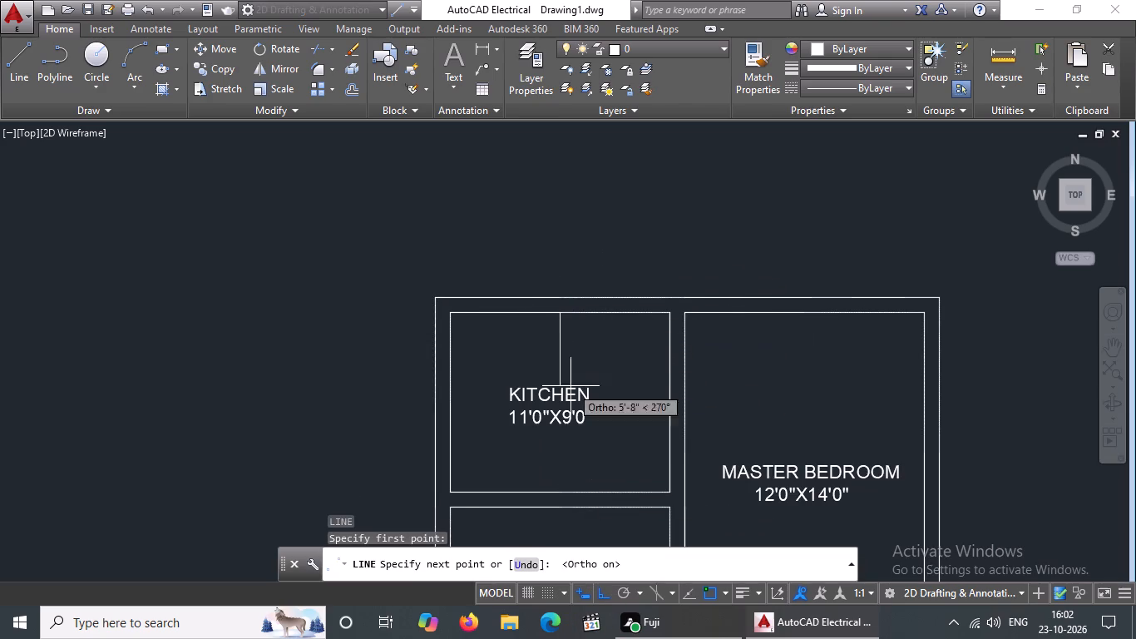
pyautogui.write('9"')
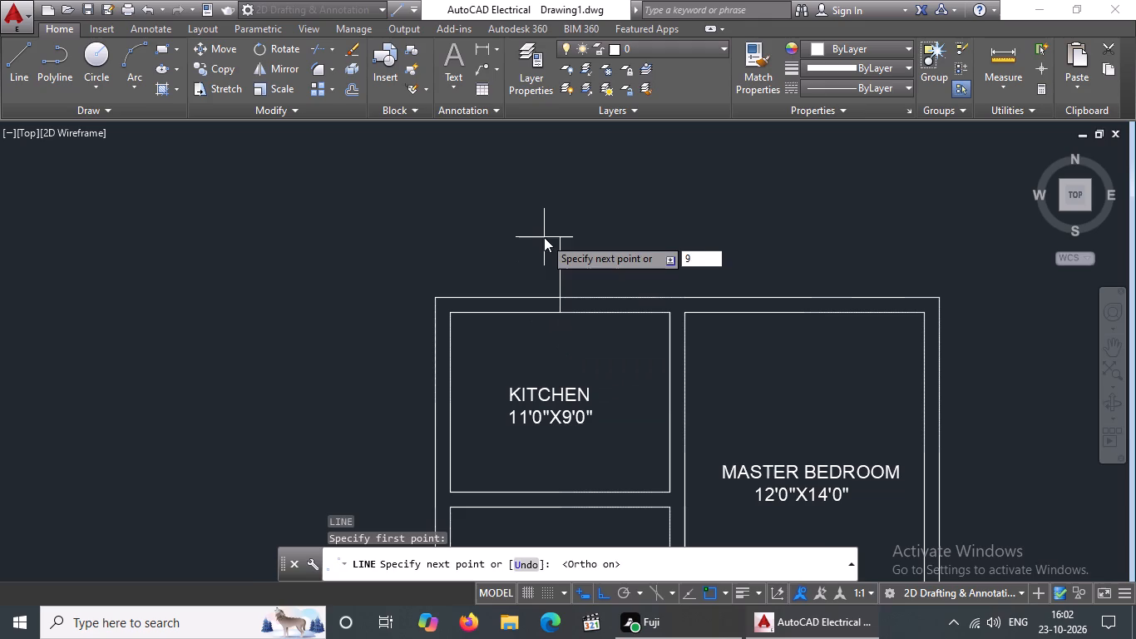
pyautogui.press('Return')
pyautogui.press('Return')
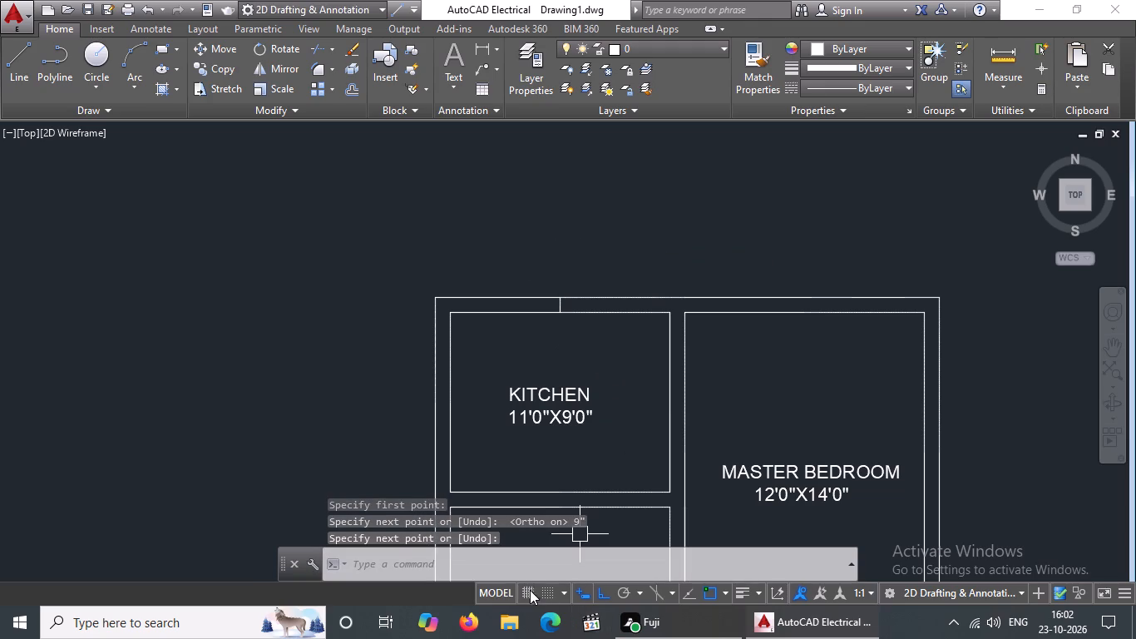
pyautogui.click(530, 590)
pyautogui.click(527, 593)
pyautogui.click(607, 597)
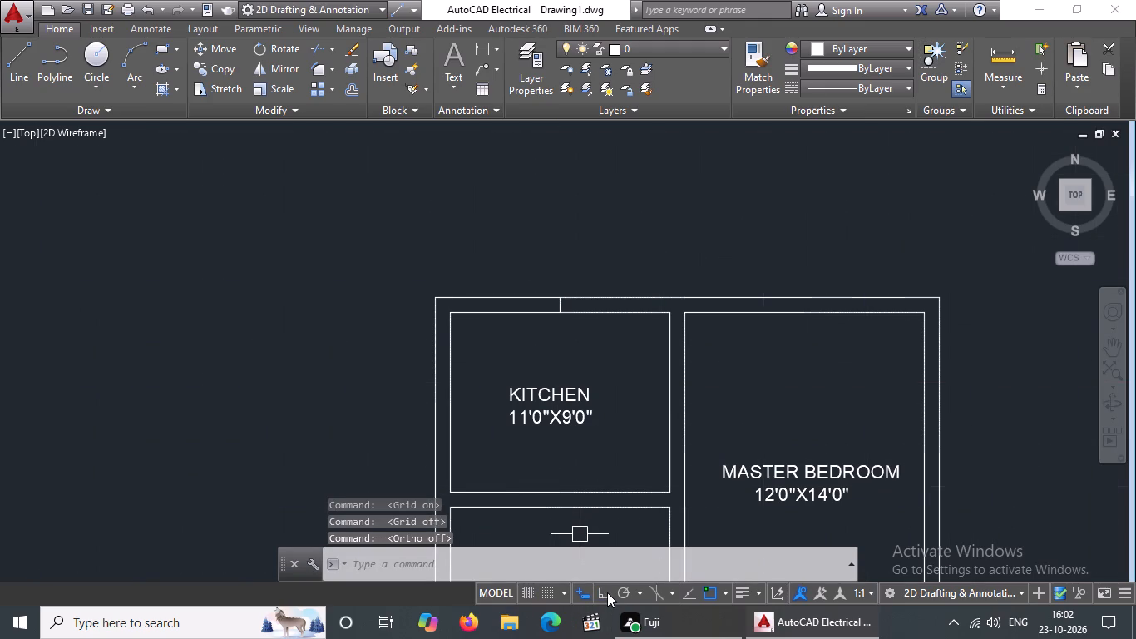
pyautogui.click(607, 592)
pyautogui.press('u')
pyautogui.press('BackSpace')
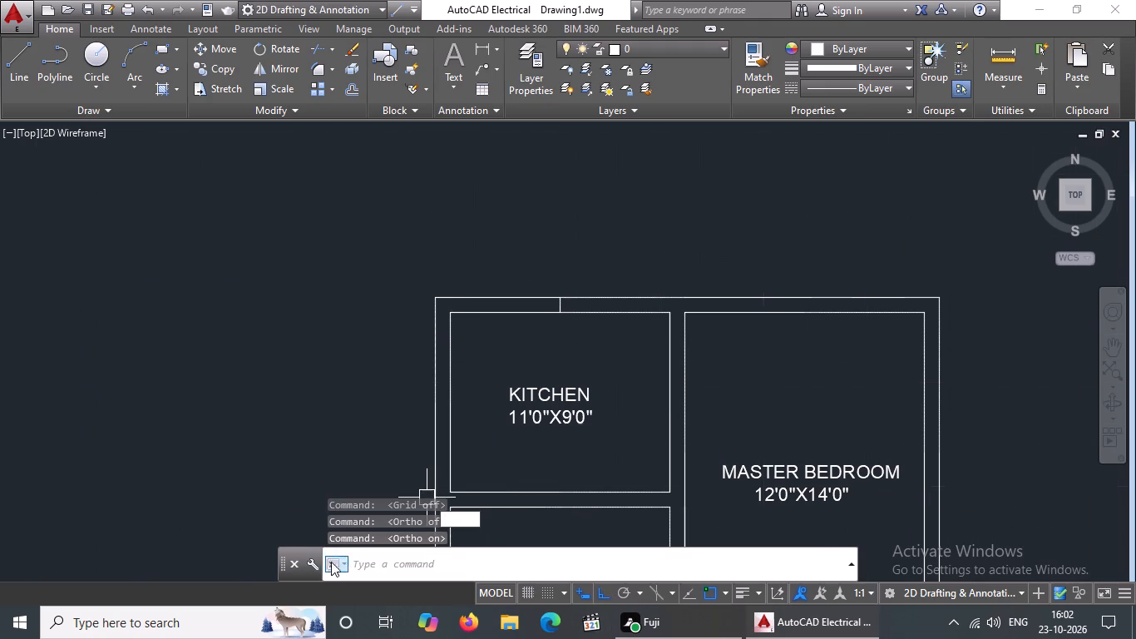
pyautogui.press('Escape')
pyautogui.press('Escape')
# Turn on command logging with LOGFILEON.
pyautogui.click(432, 565)
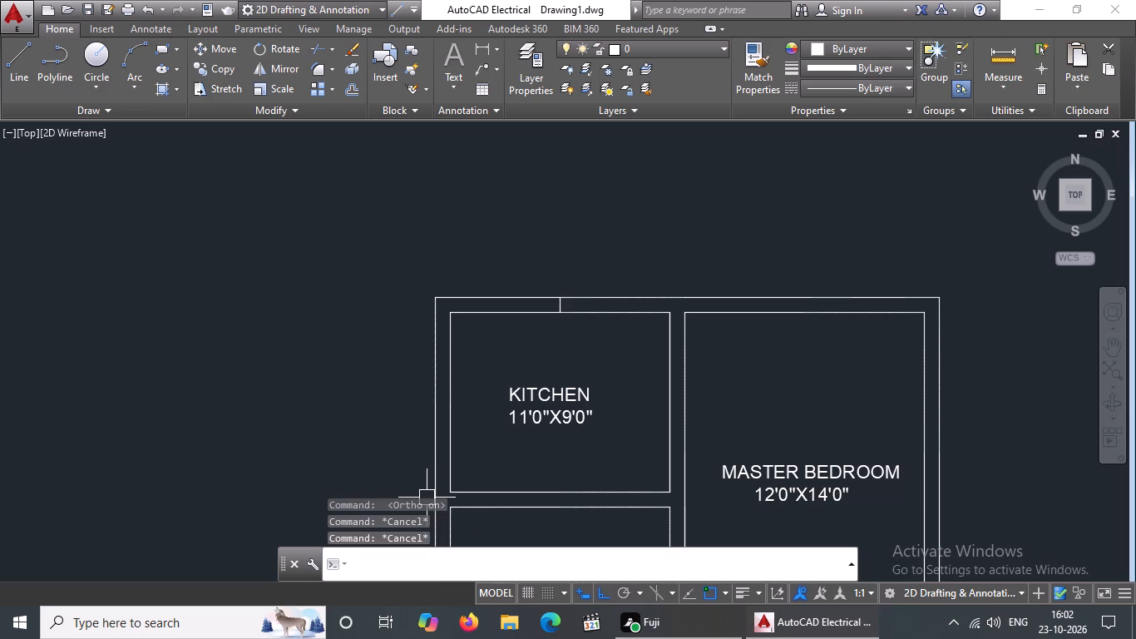
pyautogui.write('LOG')
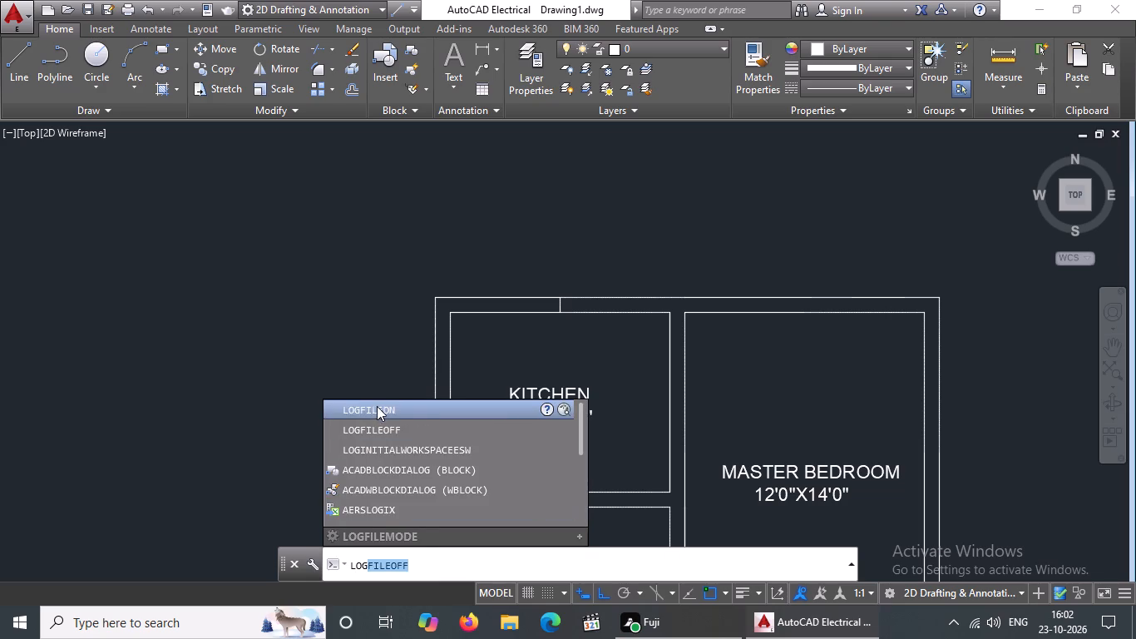
pyautogui.click(382, 404)
# Configure the drawing units to Architectural length with 0'-0 1/2" precision and Decimal Degrees angles with 0 precision.
pyautogui.scroll(-2, 376, 384)
pyautogui.moveTo(458, 424); pyautogui.dragTo(474, 335, button='middle')
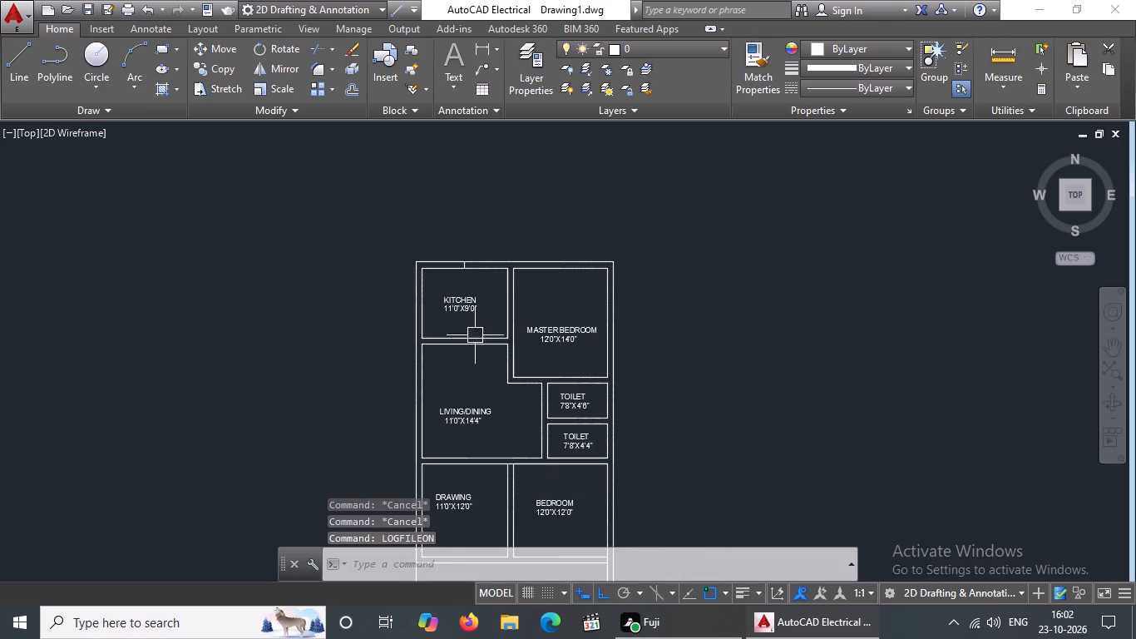
pyautogui.press('Escape')
pyautogui.write('UN')
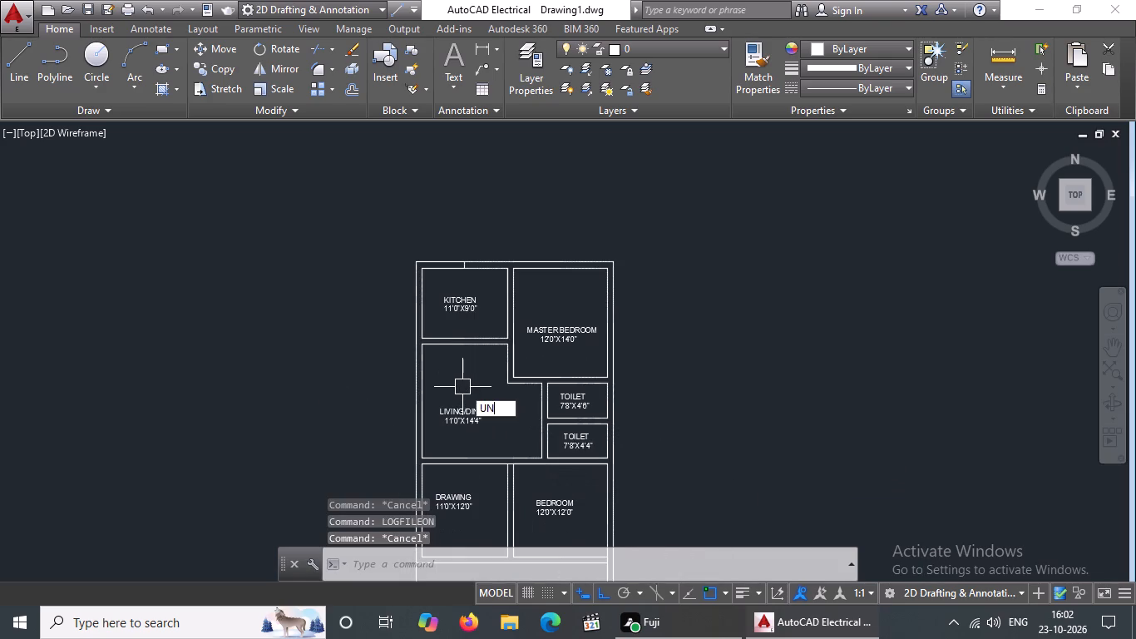
pyautogui.press('Return')
pyautogui.click(548, 195)
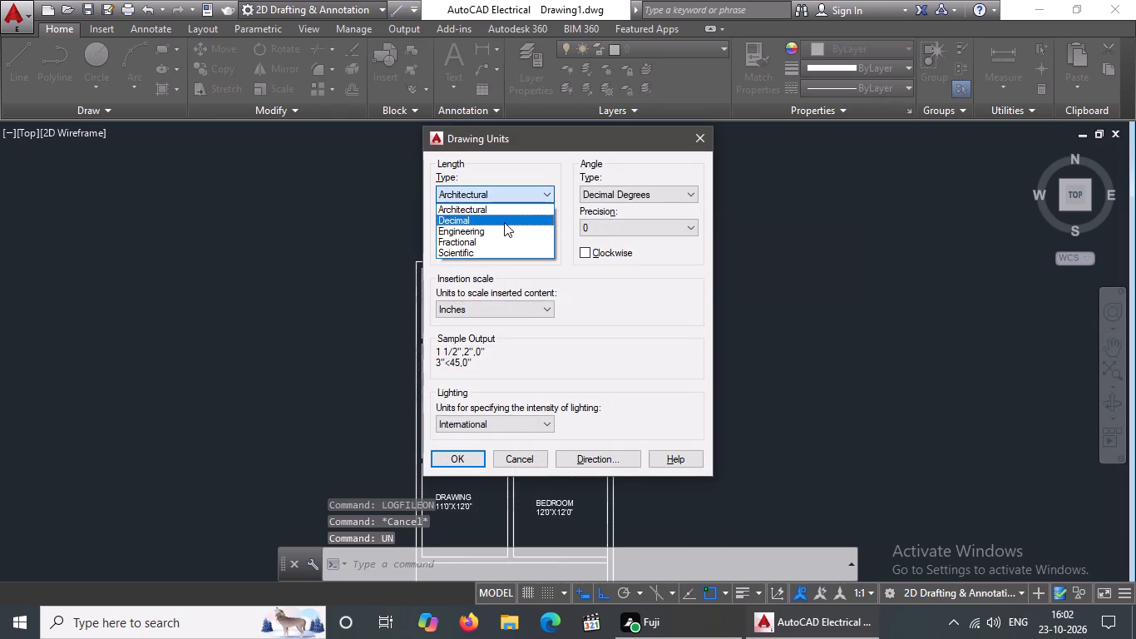
pyautogui.click(498, 205)
pyautogui.click(512, 224)
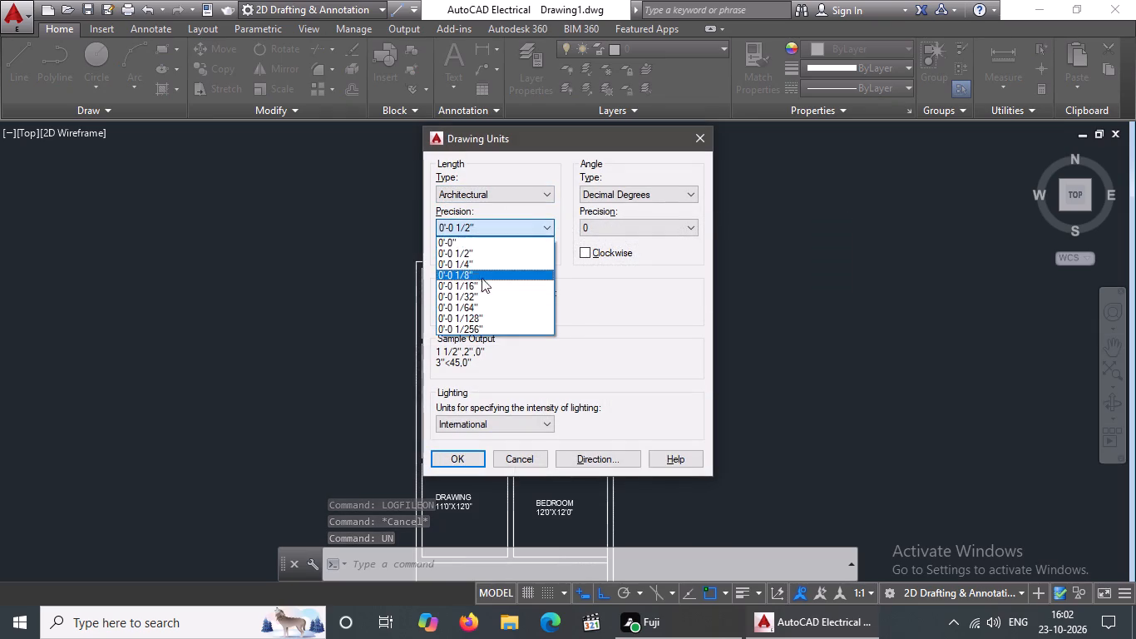
pyautogui.click(473, 247)
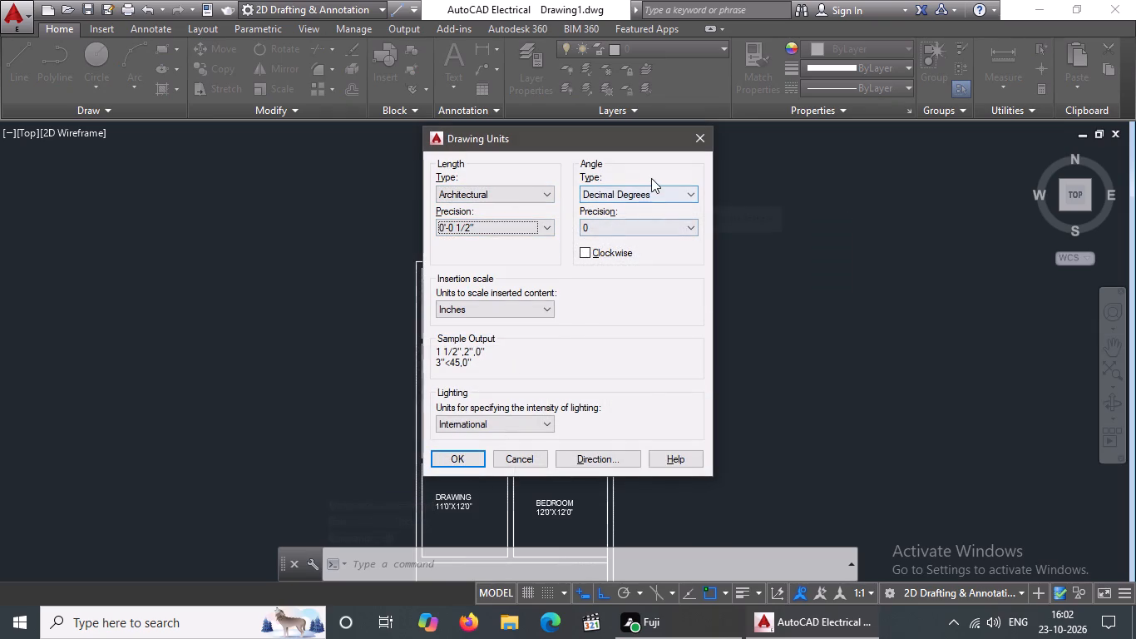
pyautogui.click(649, 191)
pyautogui.click(626, 199)
pyautogui.click(614, 229)
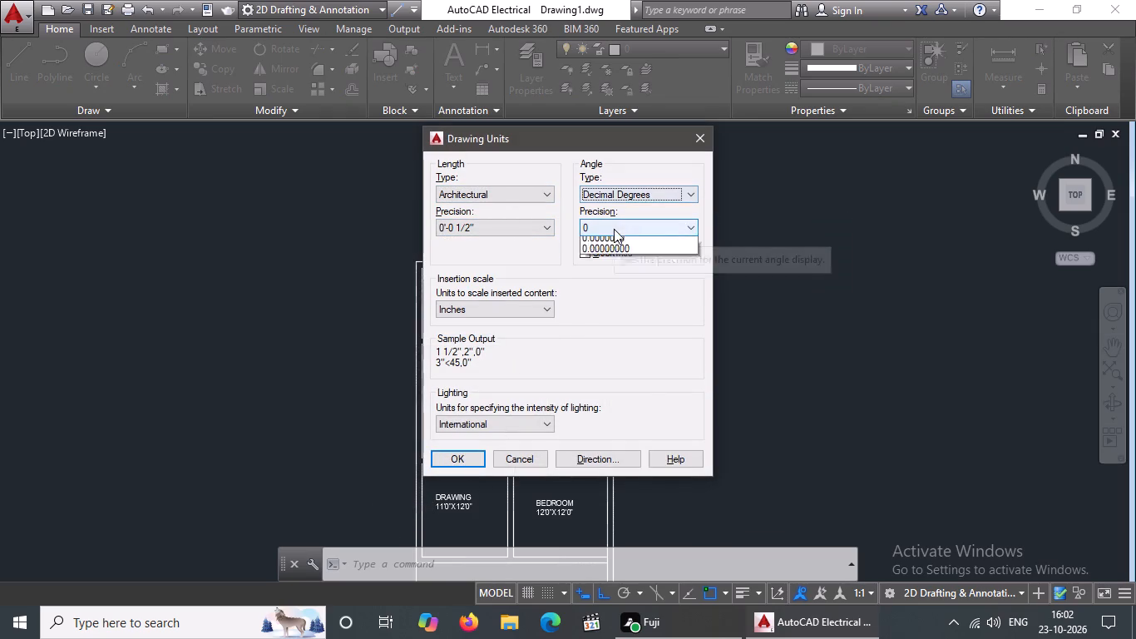
pyautogui.click(598, 238)
pyautogui.click(449, 451)
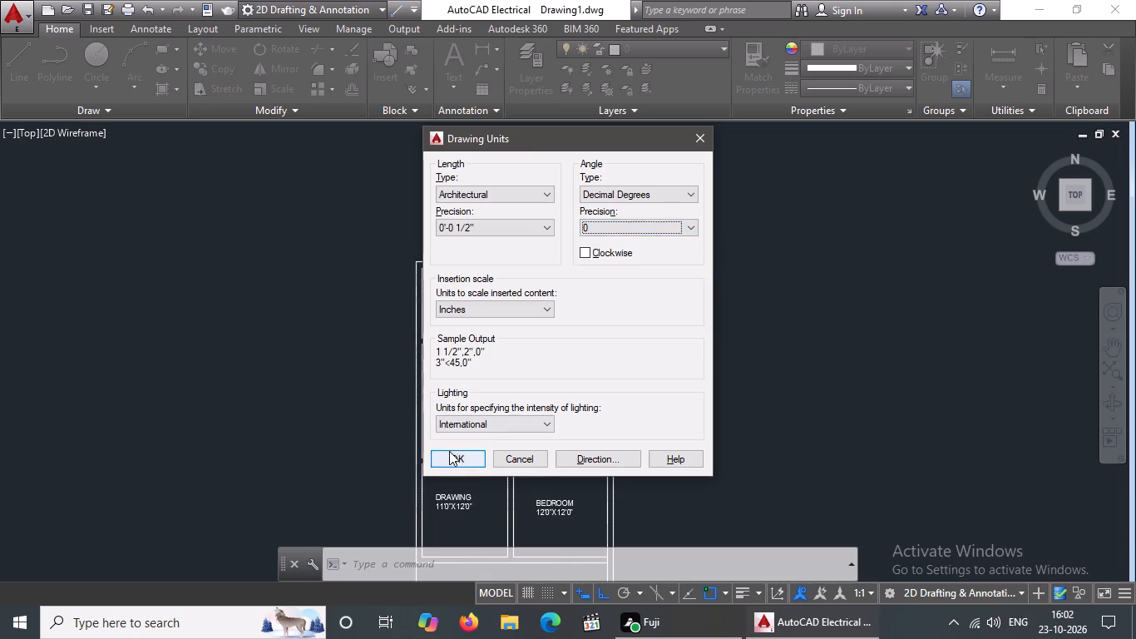
# Set the Standard dimension style's primary units to Architectural with 0'-0 1/2" precision and make the style current.
pyautogui.write('D')
pyautogui.press('space')
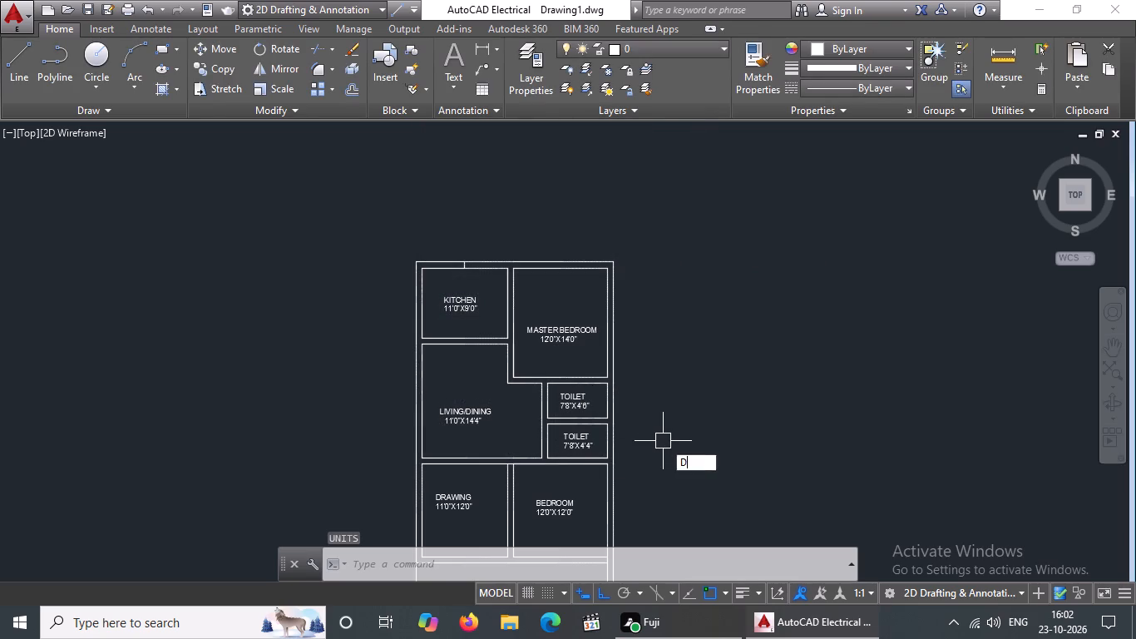
pyautogui.click(728, 272)
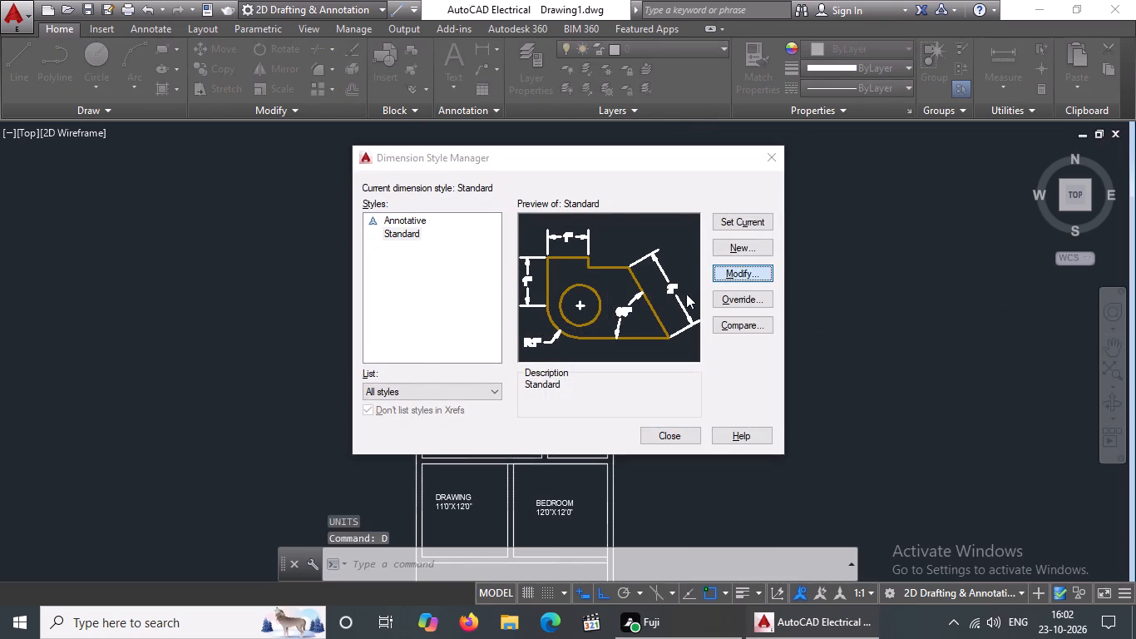
pyautogui.click(546, 122)
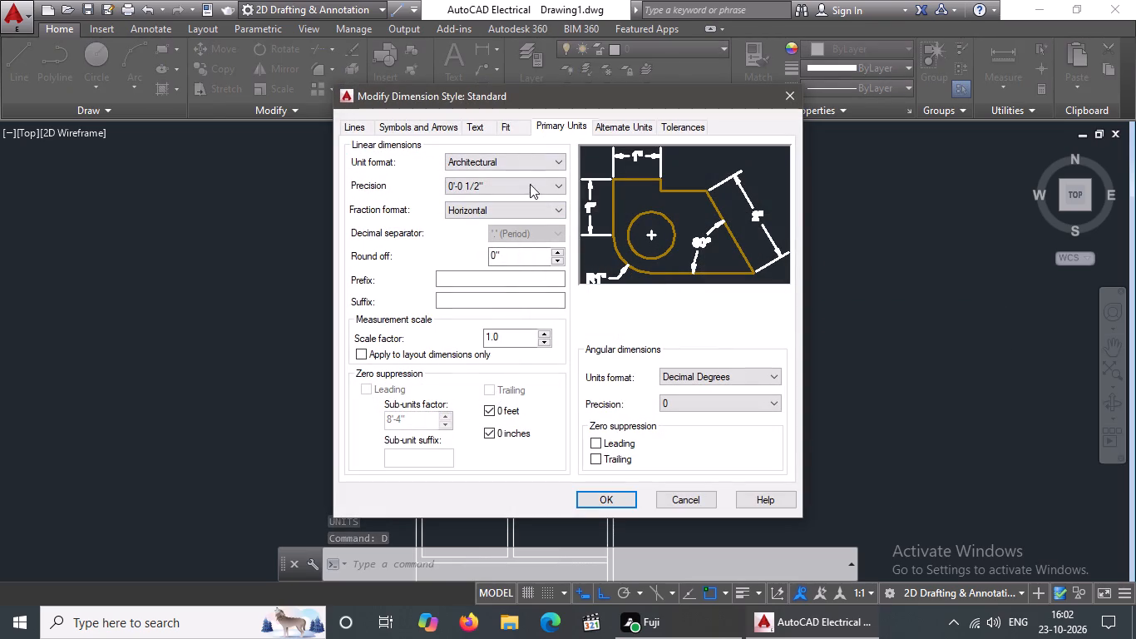
pyautogui.click(551, 156)
pyautogui.click(488, 211)
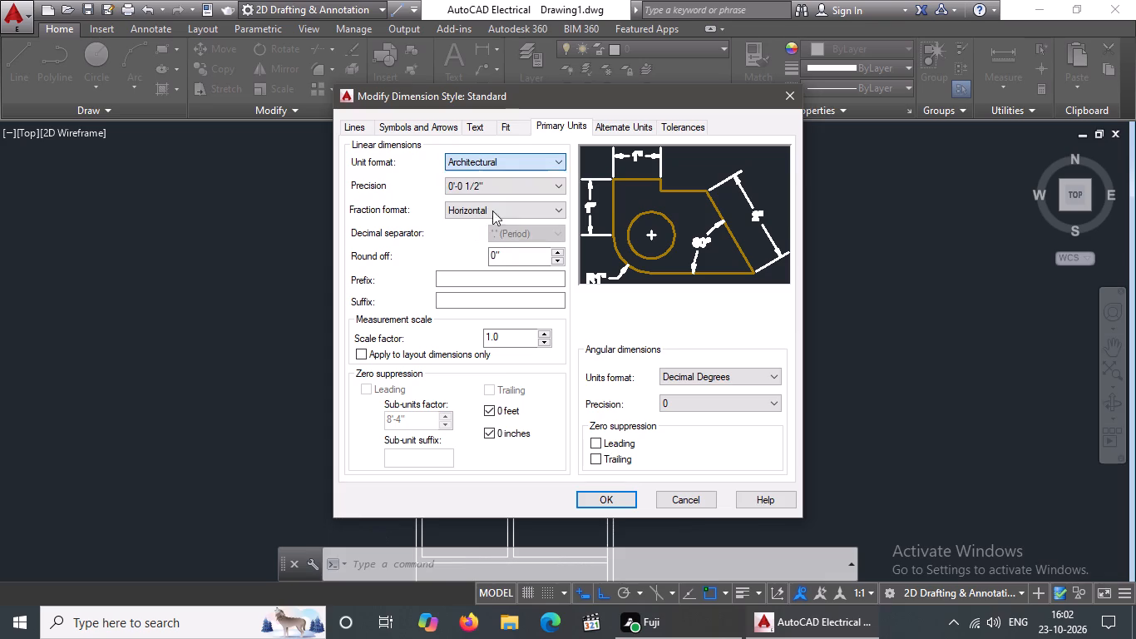
pyautogui.click(509, 188)
pyautogui.click(493, 208)
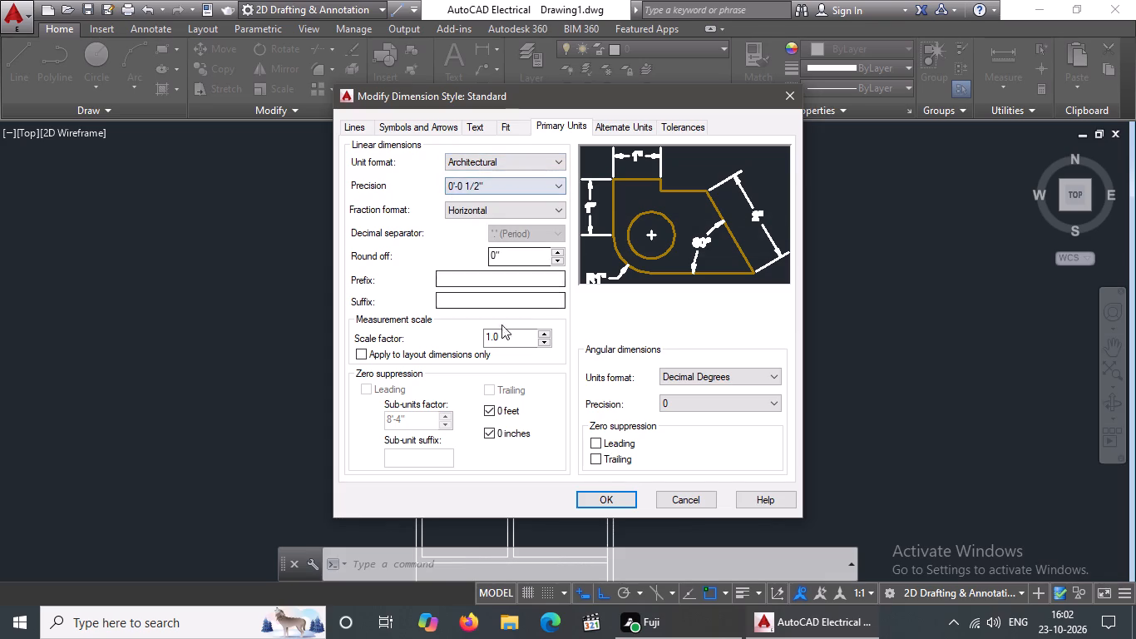
pyautogui.click(607, 498)
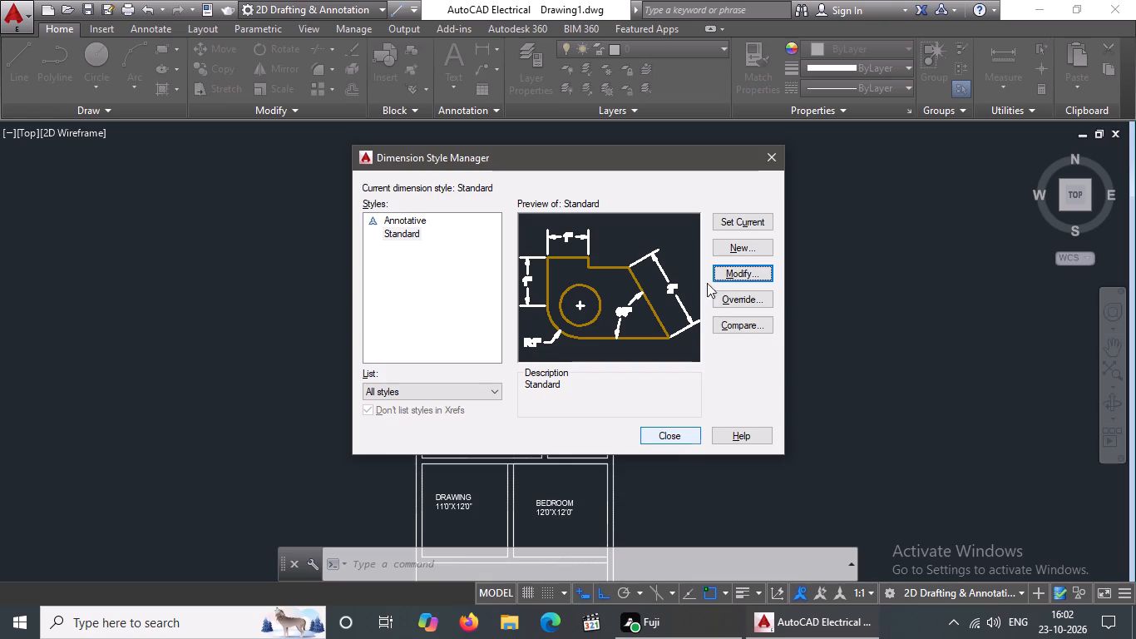
pyautogui.click(746, 217)
pyautogui.click(681, 428)
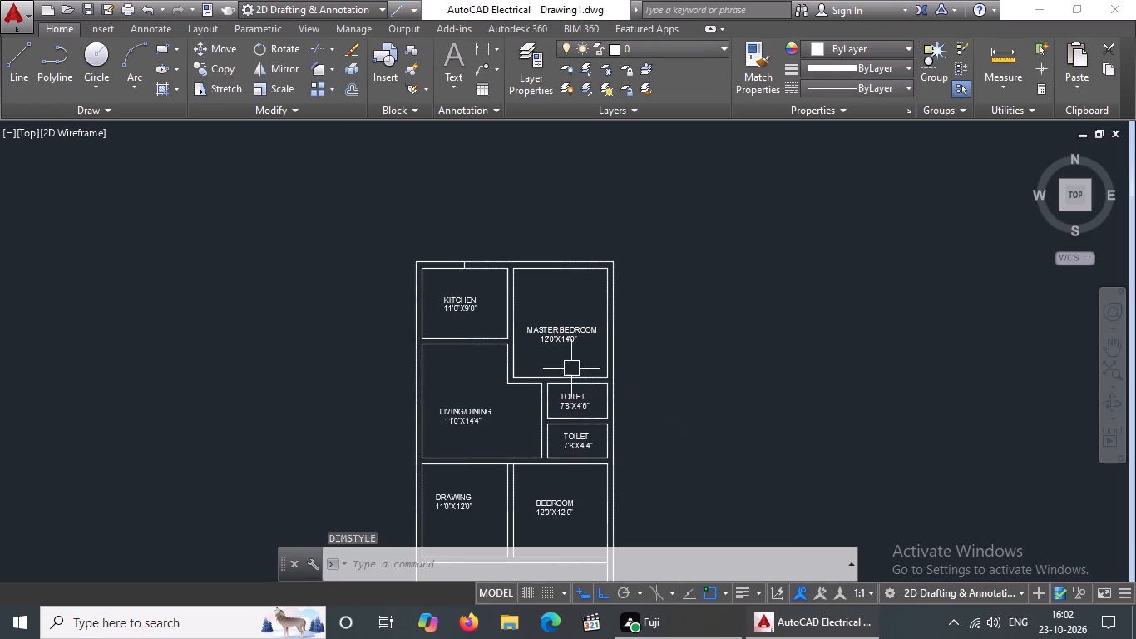
pyautogui.press('Escape')
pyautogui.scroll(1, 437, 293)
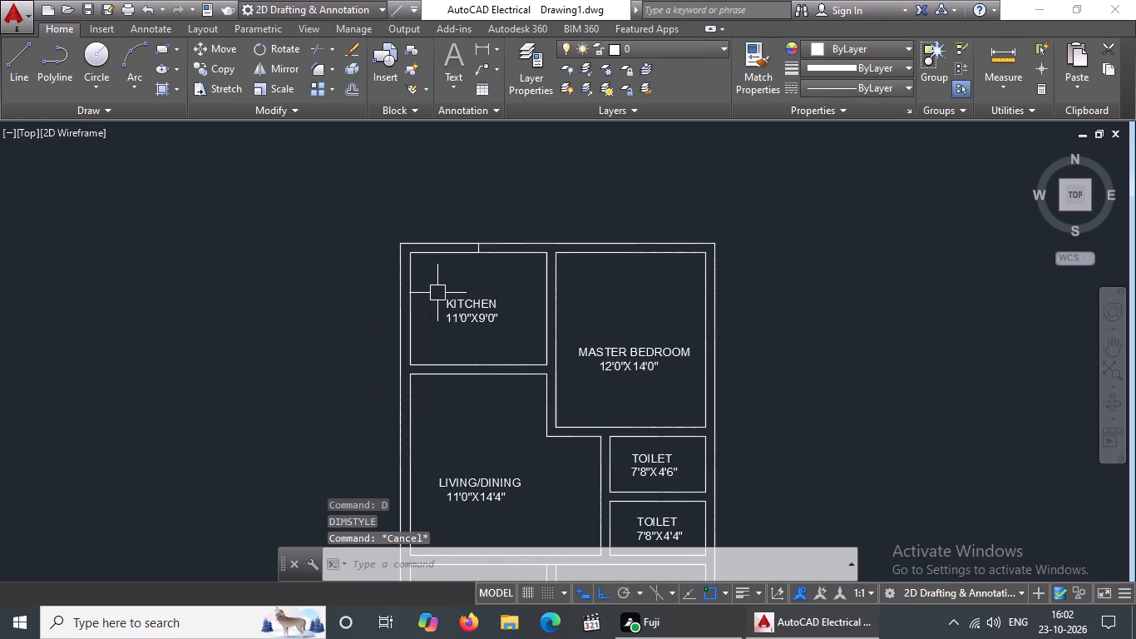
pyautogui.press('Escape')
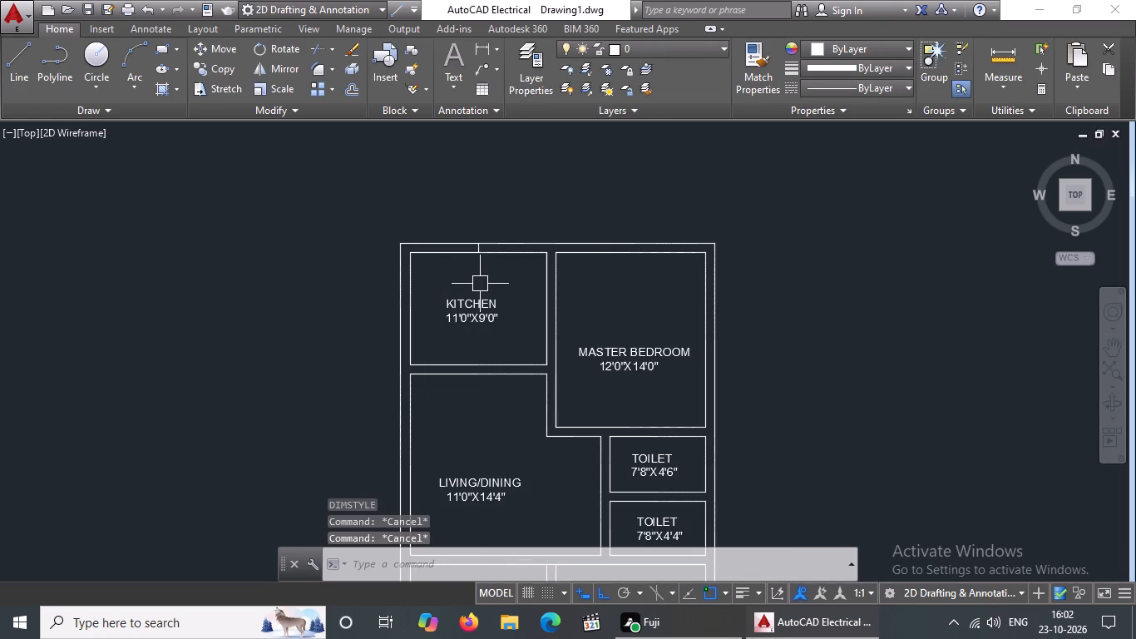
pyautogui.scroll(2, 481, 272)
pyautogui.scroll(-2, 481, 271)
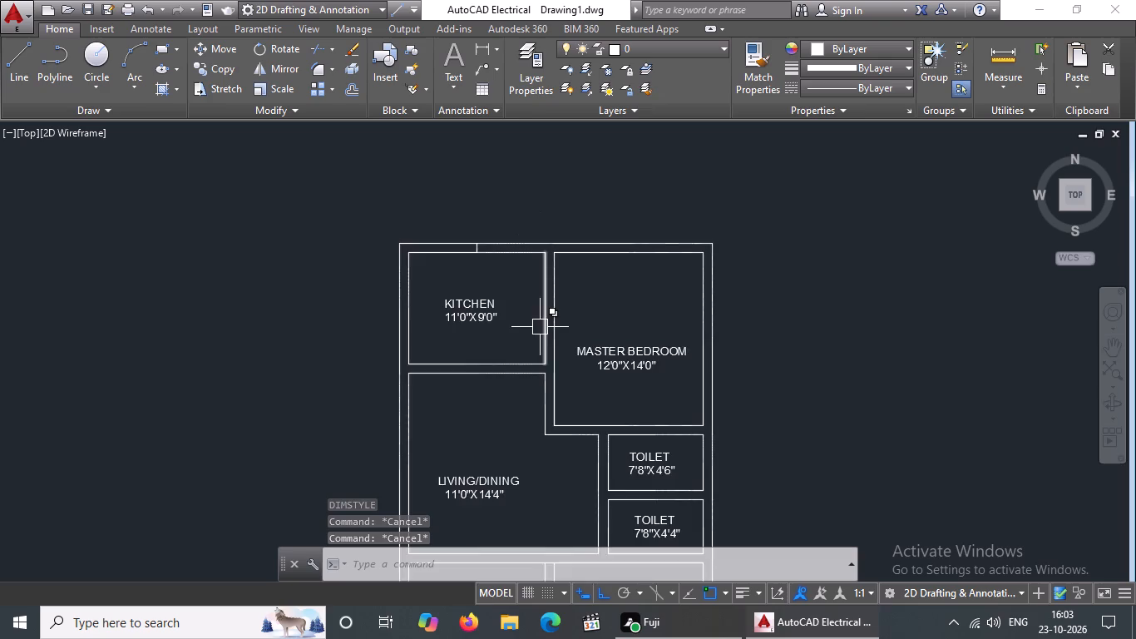
# Offset the short vertical line across the kitchen's upper wall by 2' to each side.
pyautogui.scroll(-2, 540, 327)
pyautogui.scroll(2, 523, 342)
pyautogui.press('Escape')
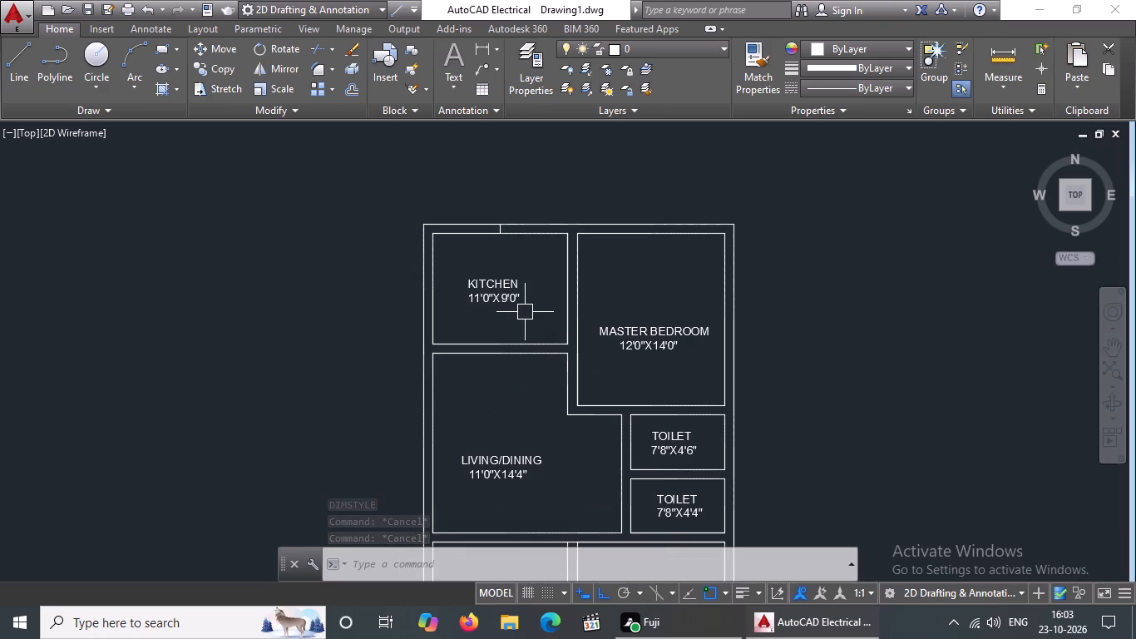
pyautogui.press('o')
pyautogui.press('Return')
pyautogui.press('2')
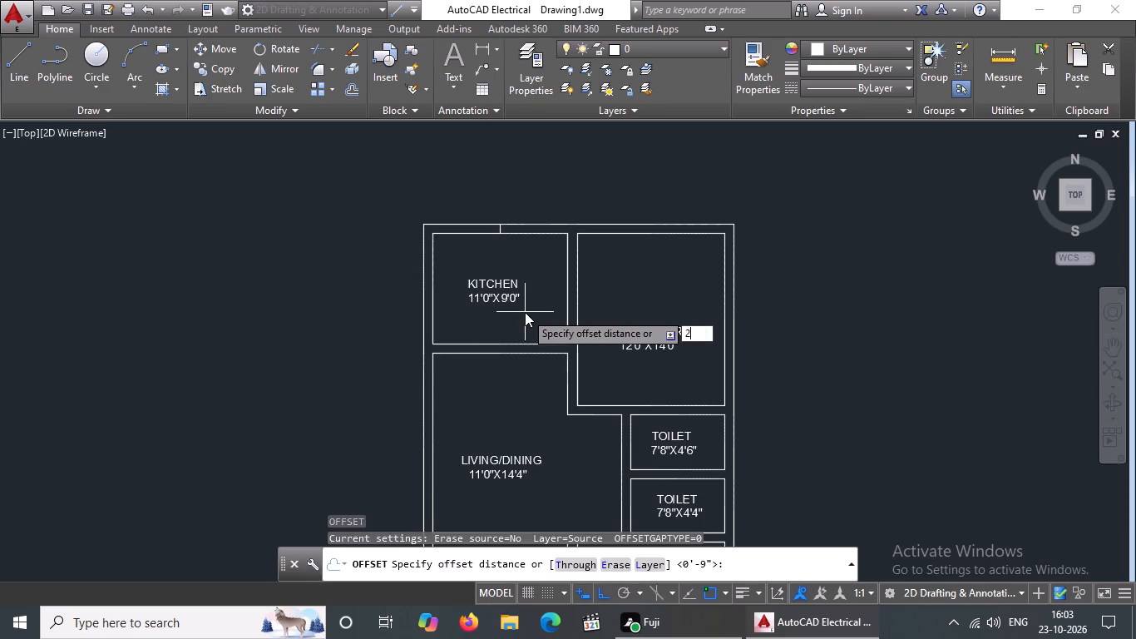
pyautogui.press("'")
pyautogui.press('Return')
pyautogui.scroll(3, 494, 234)
pyautogui.moveTo(508, 213); pyautogui.dragTo(469, 226)
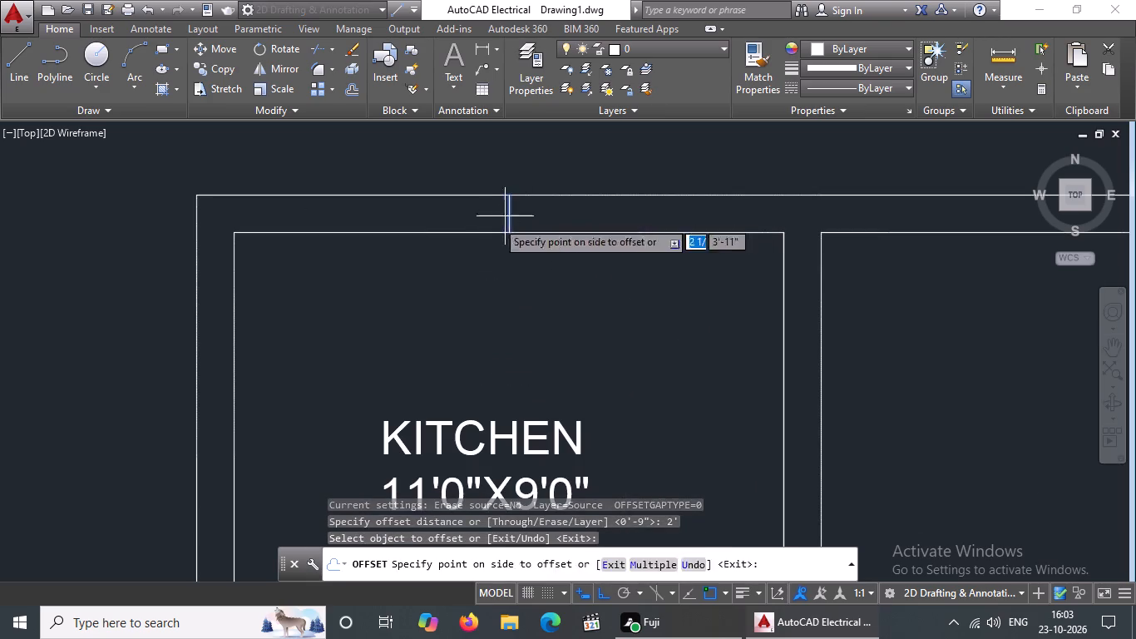
pyautogui.moveTo(469, 226); pyautogui.dragTo(496, 220)
pyautogui.moveTo(398, 229); pyautogui.dragTo(418, 226)
pyautogui.moveTo(512, 216); pyautogui.dragTo(582, 216)
pyautogui.click(582, 216)
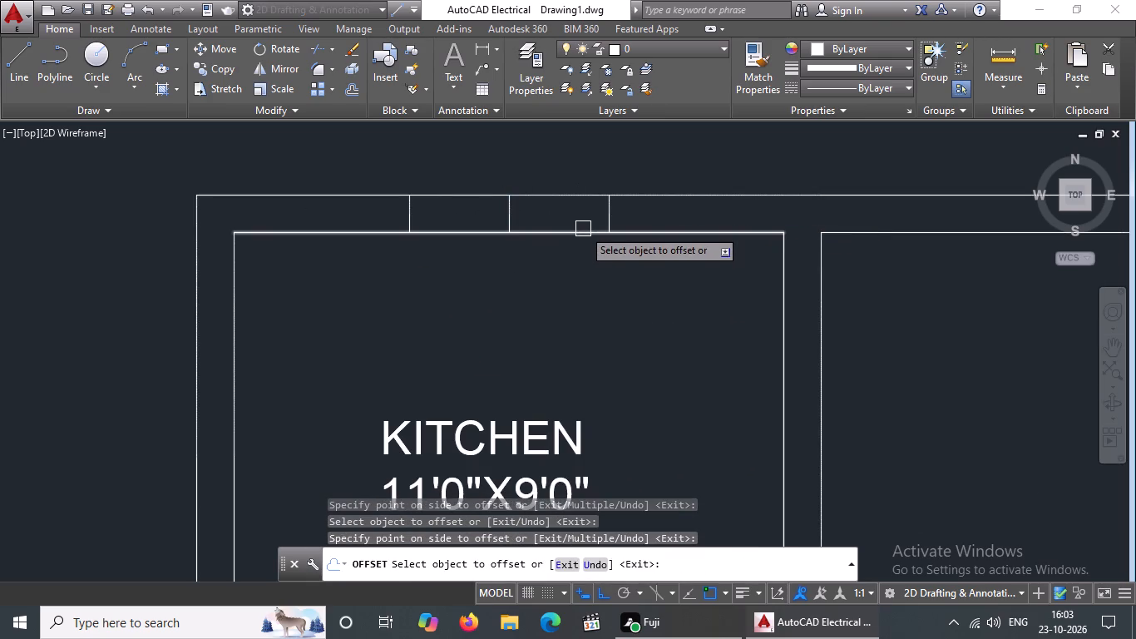
pyautogui.press('Escape')
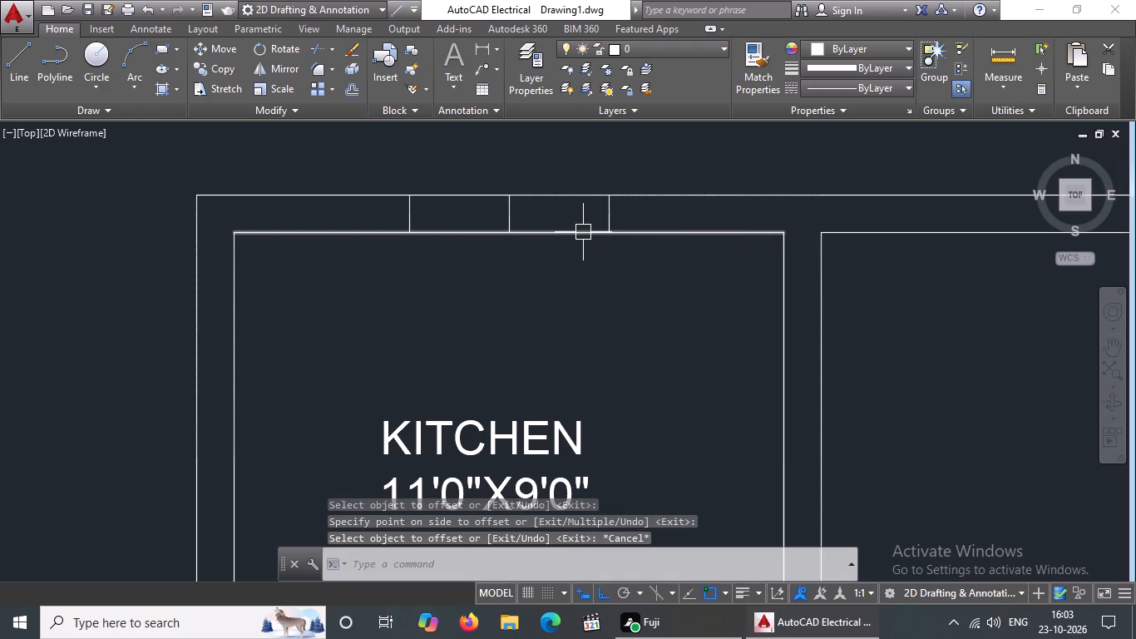
# Draw a horizontal line joining the midpoints of the two outer vertical lines in the kitchen's upper wall.
pyautogui.press('l')
pyautogui.press('Return')
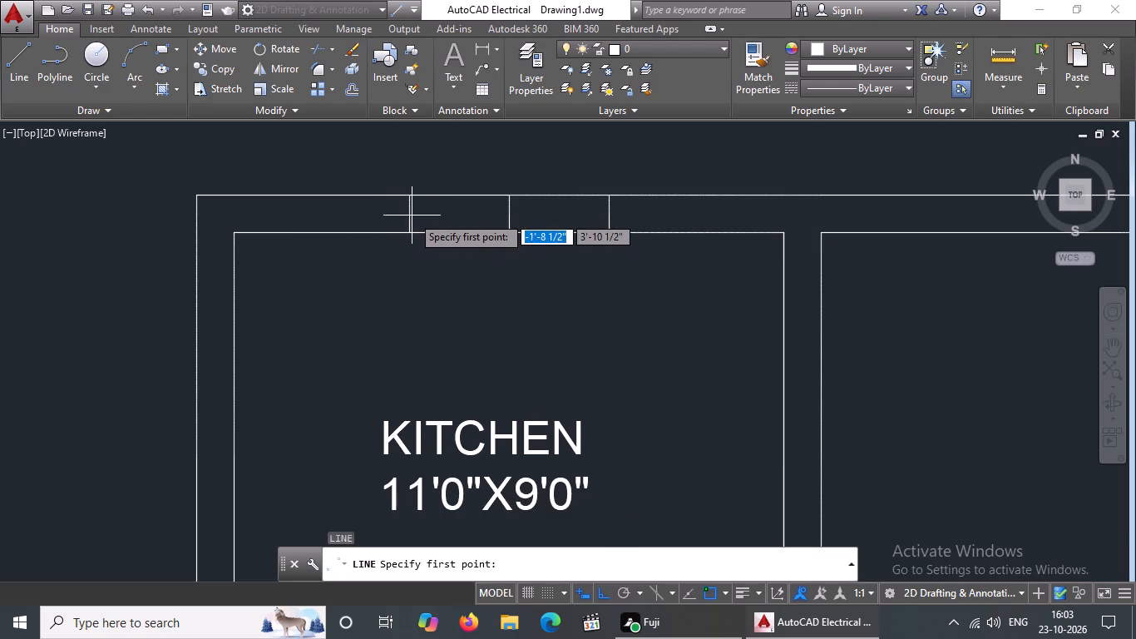
pyautogui.click(409, 217)
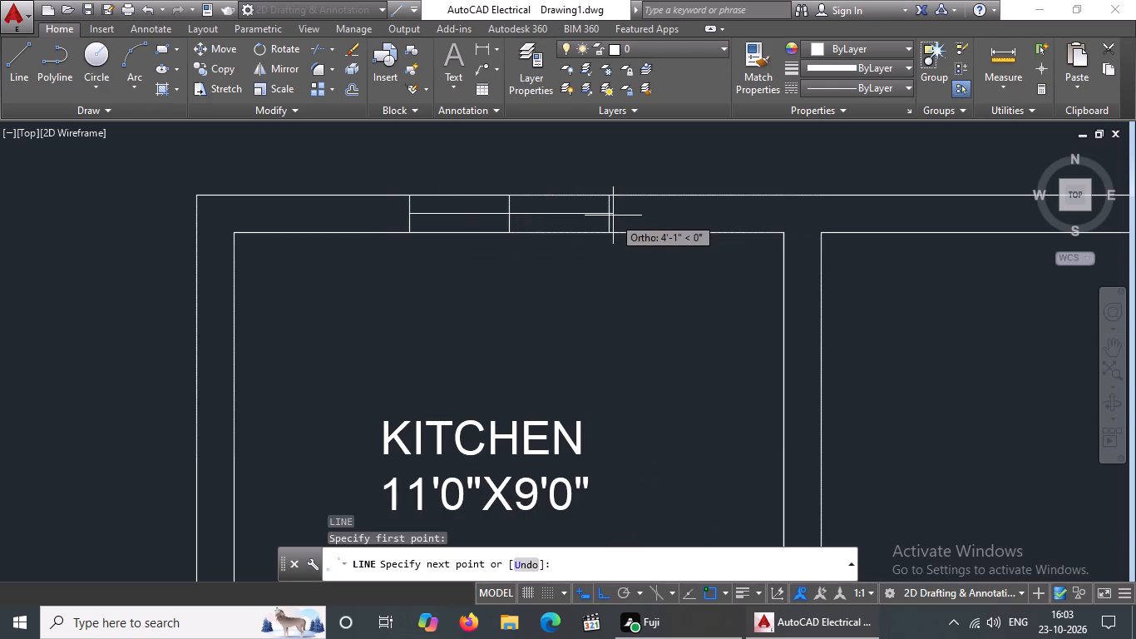
pyautogui.moveTo(610, 214); pyautogui.dragTo(614, 213)
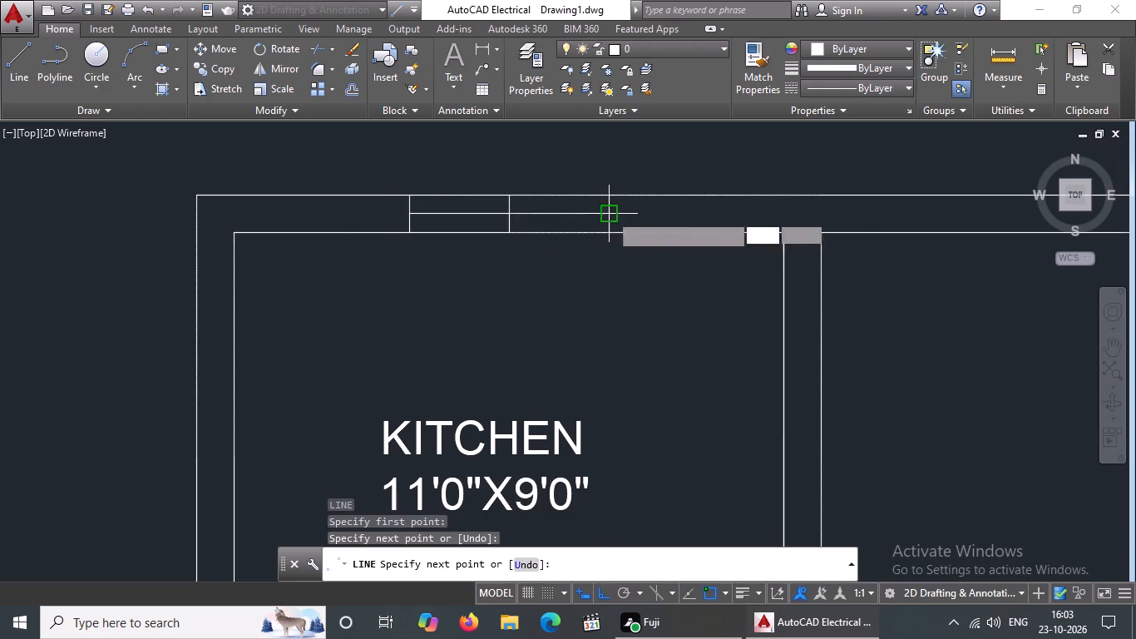
pyautogui.moveTo(614, 213); pyautogui.dragTo(661, 213)
pyautogui.press('Escape')
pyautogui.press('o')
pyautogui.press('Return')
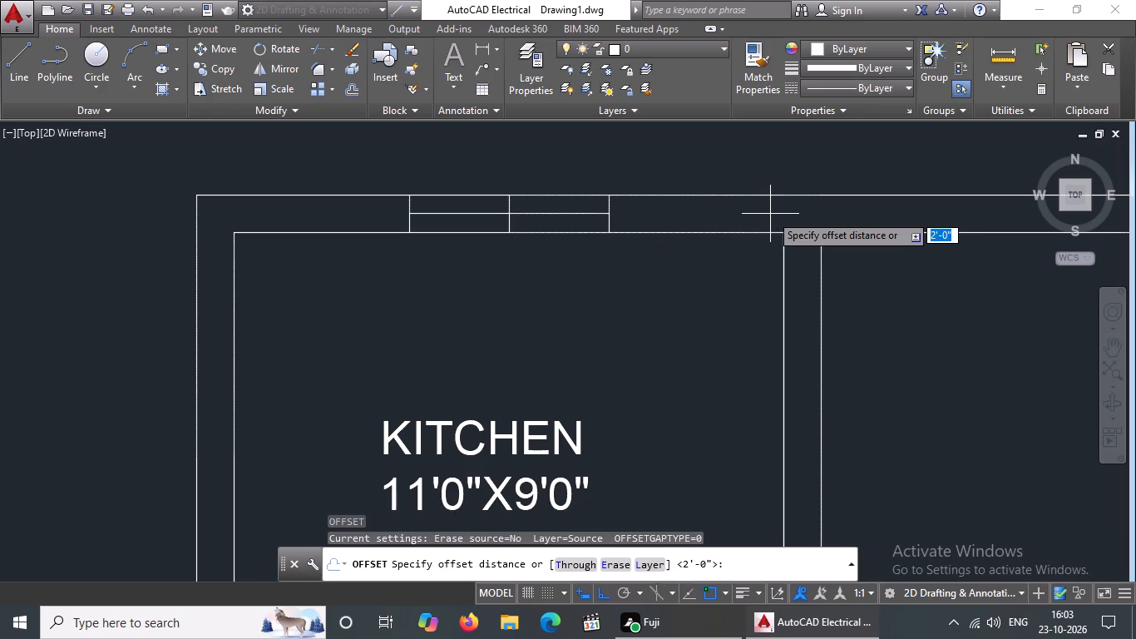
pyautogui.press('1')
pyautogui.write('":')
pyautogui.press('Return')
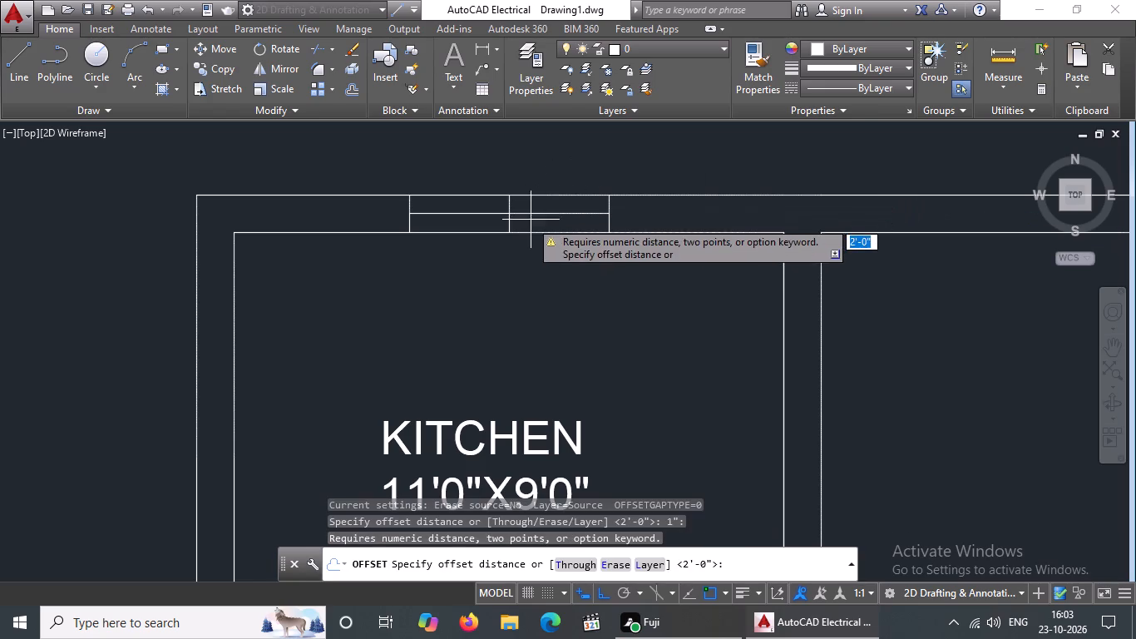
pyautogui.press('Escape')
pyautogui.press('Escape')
# Offset the horizontal line inside the kitchen window opening by 1" both above and below.
pyautogui.press('o')
pyautogui.press('Return')
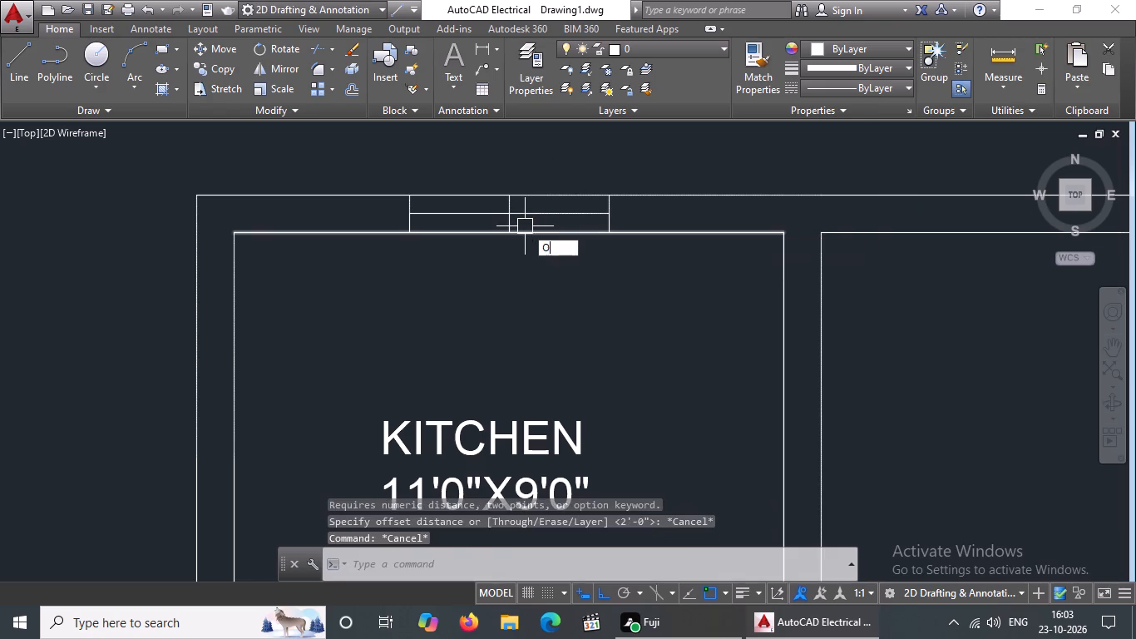
pyautogui.press('1')
pyautogui.hotkey('shift', '"')
pyautogui.press('Return')
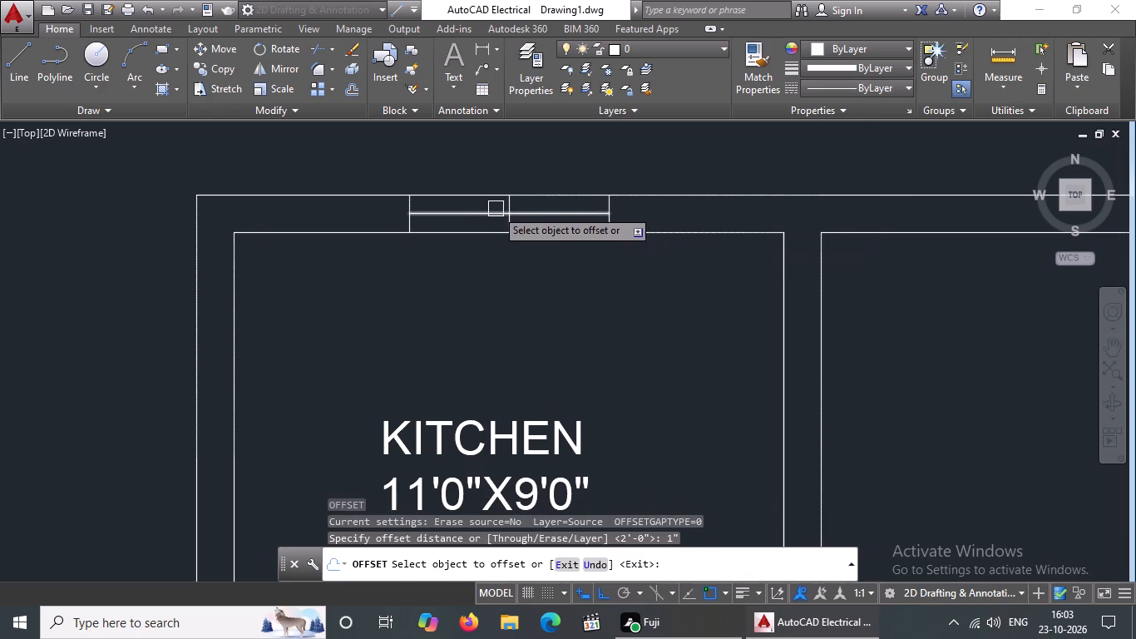
pyautogui.click(473, 215)
pyautogui.click(480, 190)
pyautogui.click(482, 217)
pyautogui.click(482, 225)
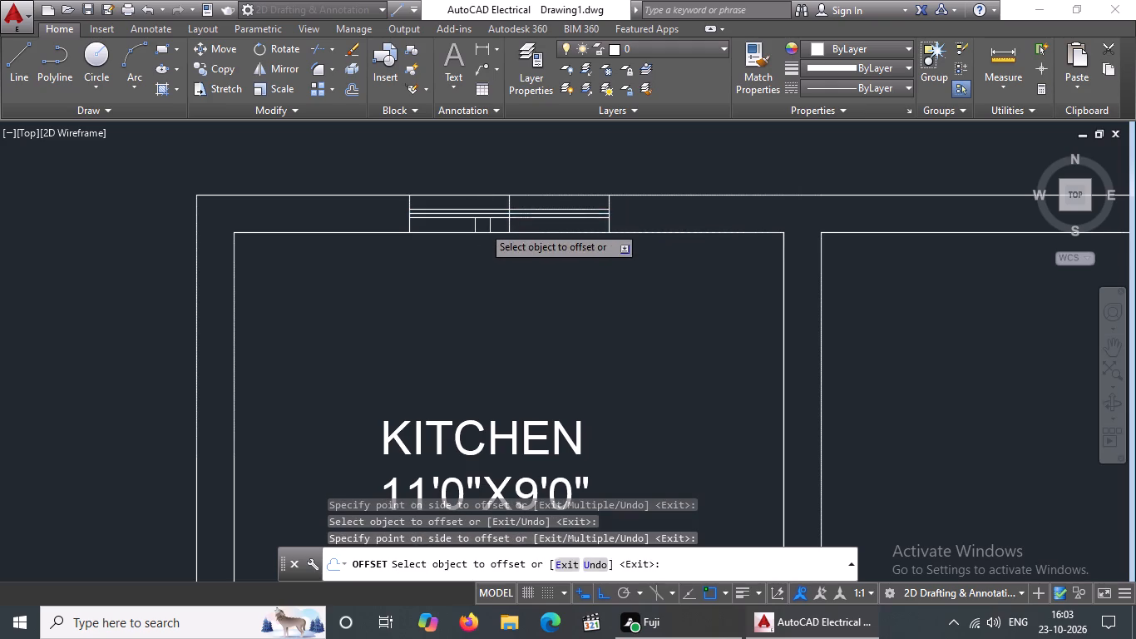
pyautogui.scroll(2, 520, 205)
pyautogui.press('Escape')
# Delete the original middle horizontal line between the two offset lines of the kitchen window.
pyautogui.click(522, 225)
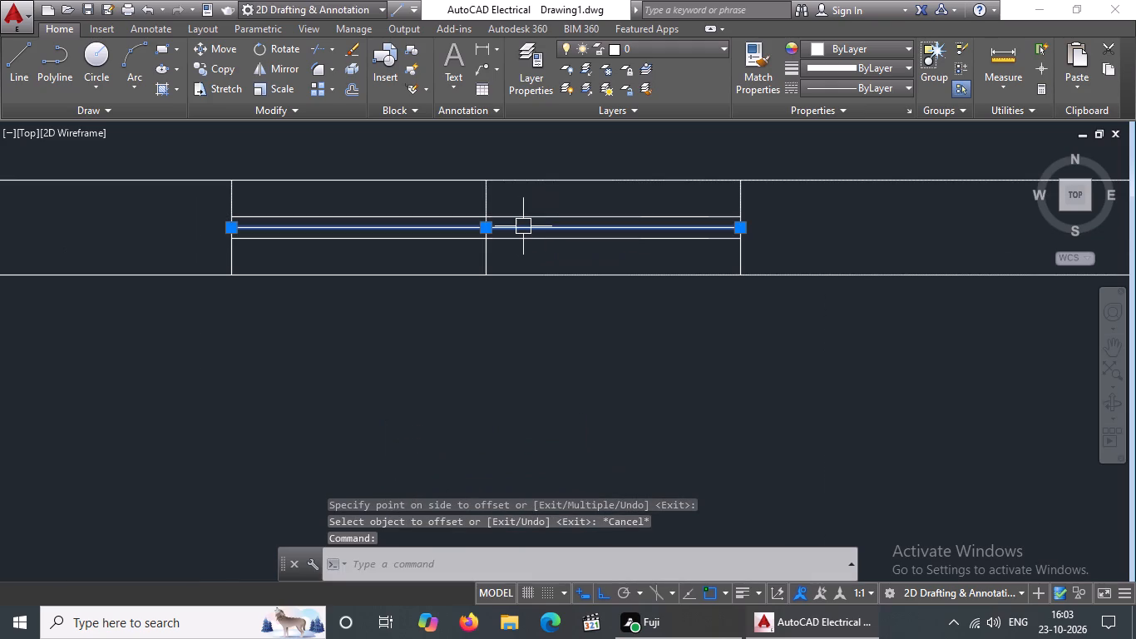
pyautogui.press('Delete')
pyautogui.press('Escape')
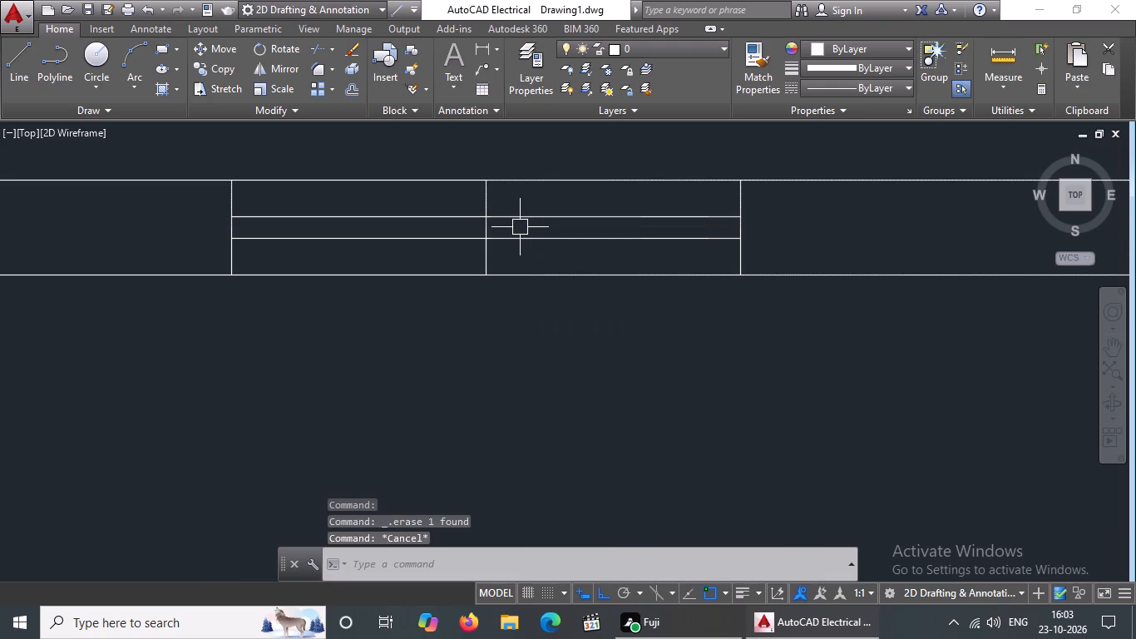
# Offset the kitchen window's two end lines outward by 2" to form the side frames.
pyautogui.press('o')
pyautogui.press('Return')
pyautogui.write('2"')
pyautogui.press('Return')
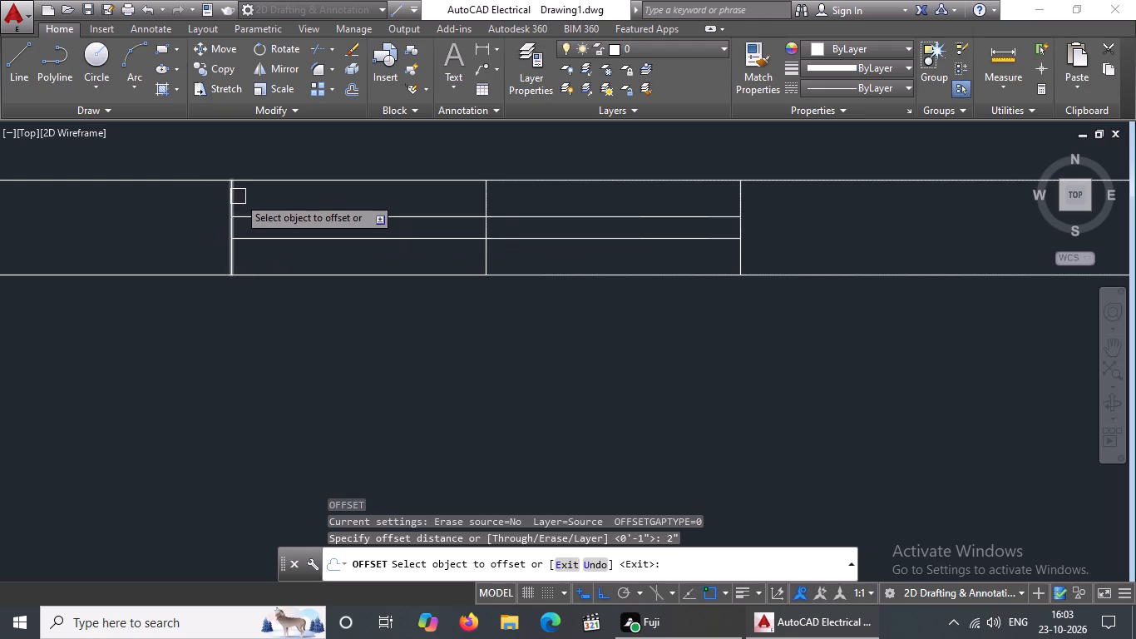
pyautogui.moveTo(238, 197); pyautogui.dragTo(208, 206)
pyautogui.moveTo(0, 228); pyautogui.dragTo(37, 205)
pyautogui.moveTo(738, 196); pyautogui.dragTo(752, 196)
pyautogui.click(793, 204)
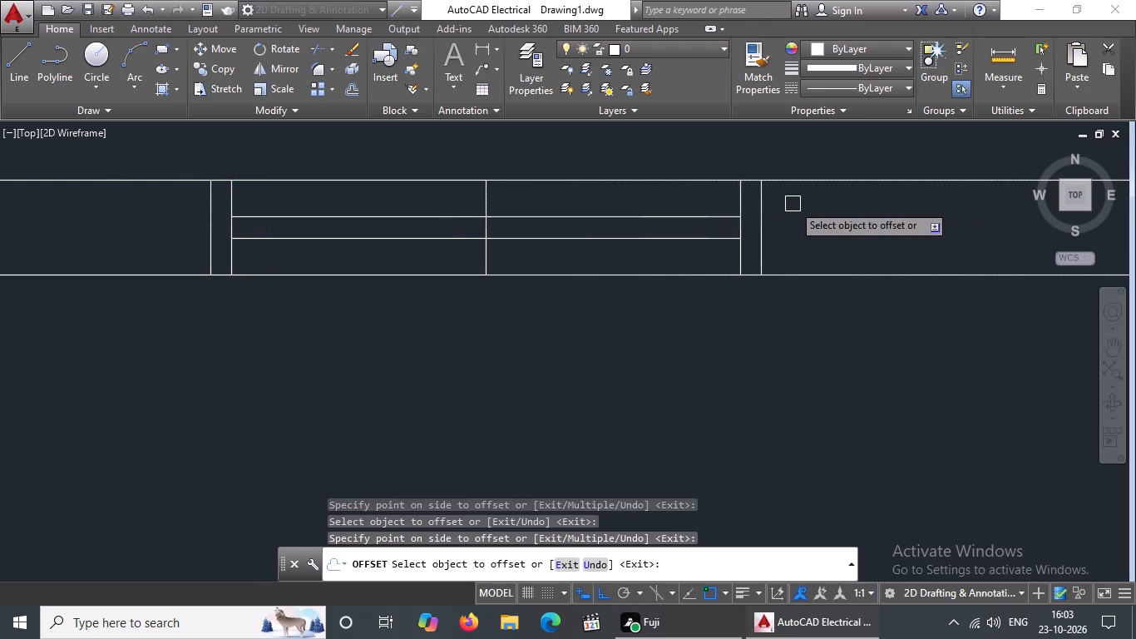
pyautogui.scroll(-2, 793, 204)
pyautogui.press('Escape')
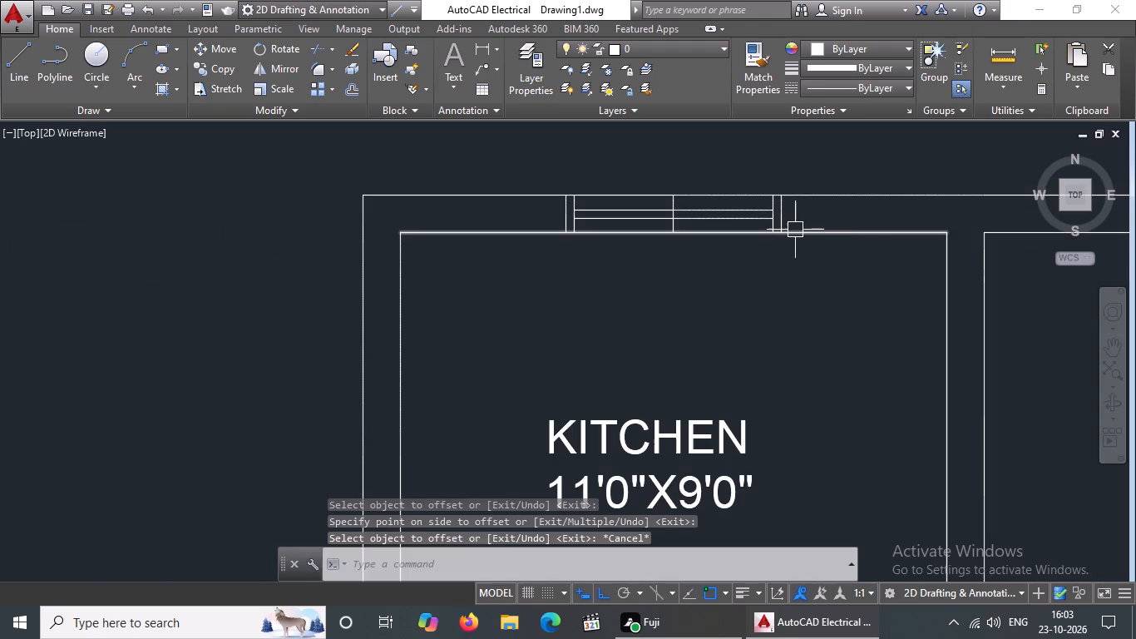
# From the window frame's upper-left corner, draw a line 5" left along the outer wall face and 1' upward.
pyautogui.press('l')
pyautogui.press('Return')
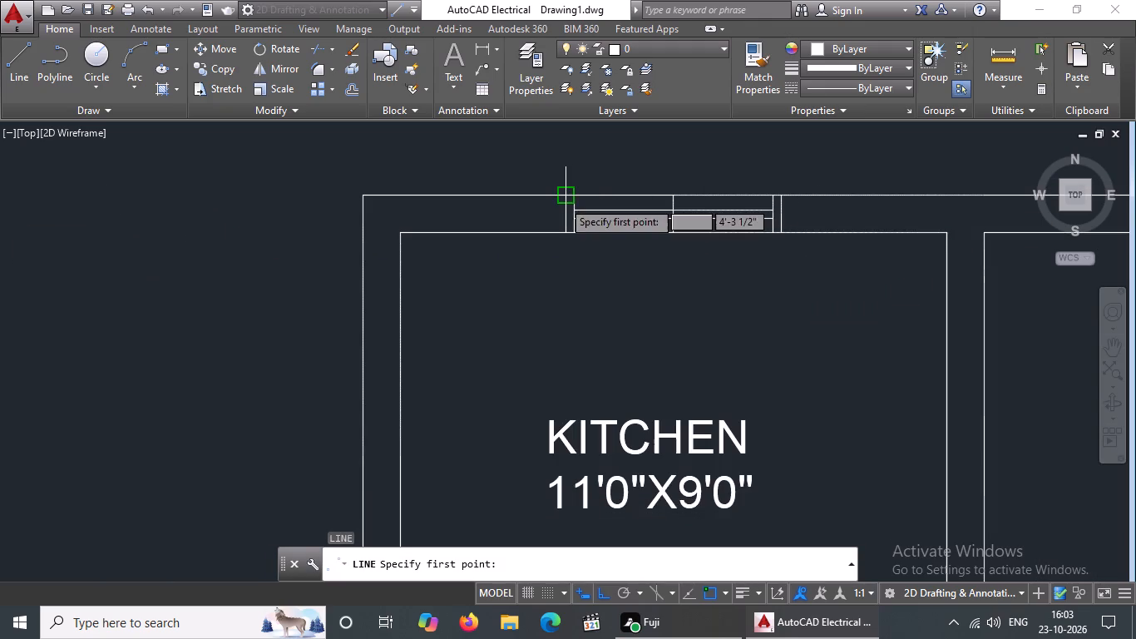
pyautogui.moveTo(562, 201); pyautogui.dragTo(554, 201)
pyautogui.write('5"')
pyautogui.press('Return')
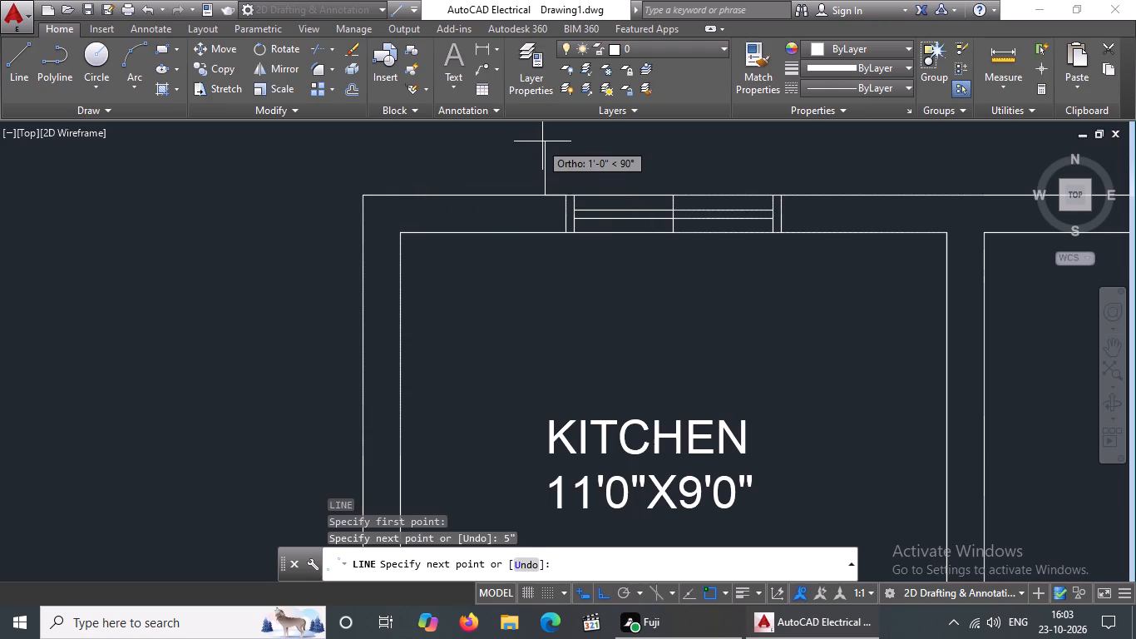
pyautogui.write("1'")
pyautogui.press('Return')
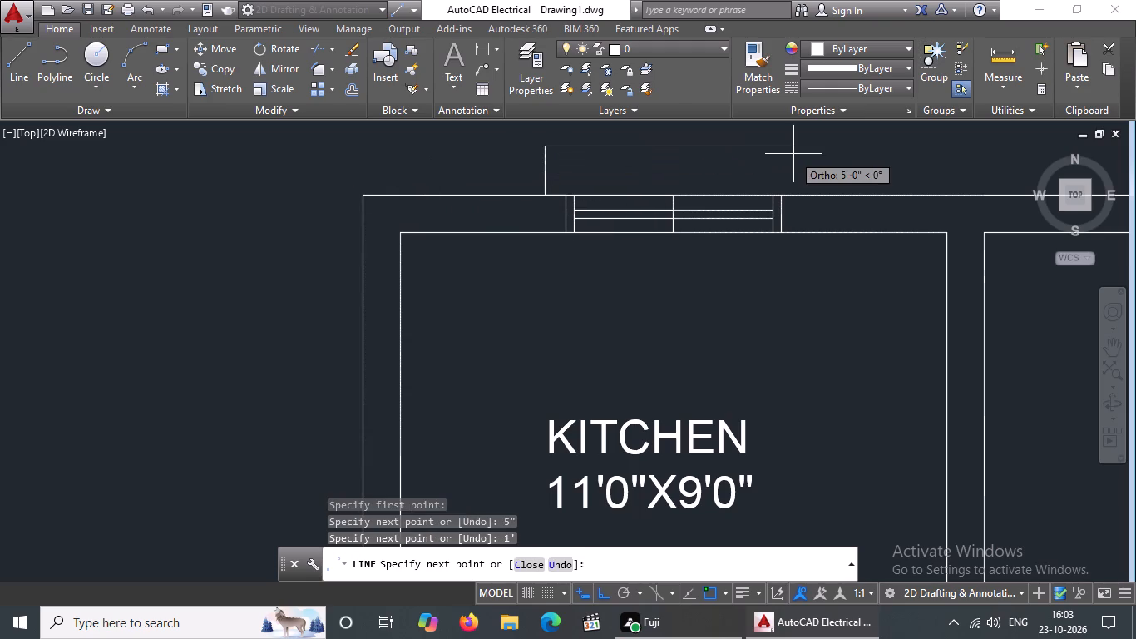
pyautogui.press('Escape')
# From the window frame's upper-right corner, draw 5" right, 1' up, and across to the left projection's top end to close the outline.
pyautogui.press('l')
pyautogui.press('Return')
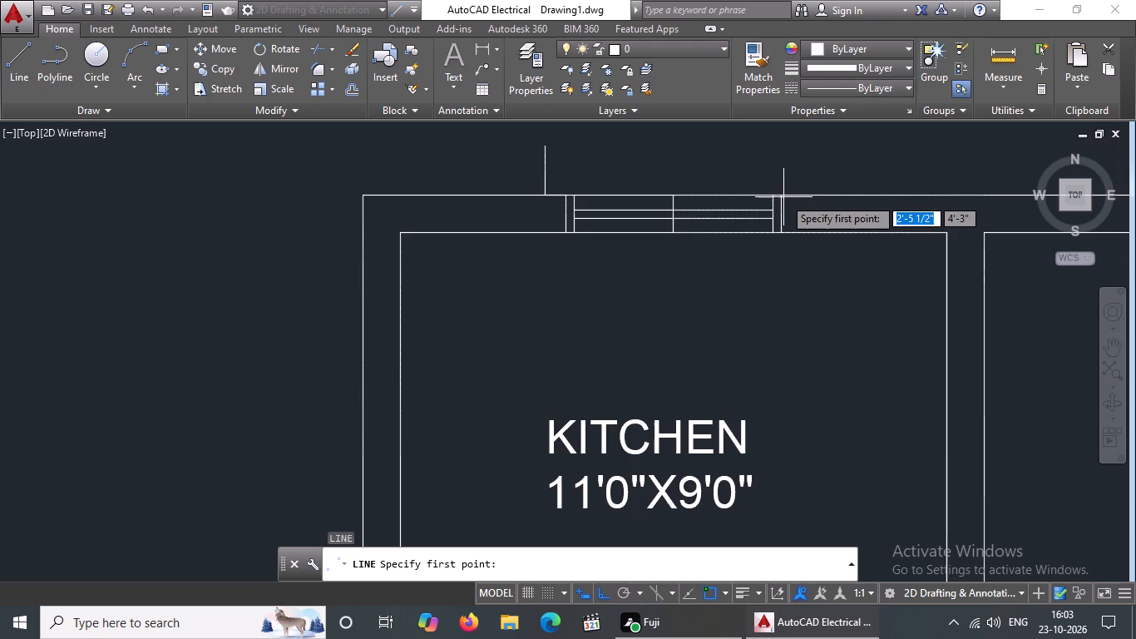
pyautogui.moveTo(782, 195); pyautogui.dragTo(855, 186)
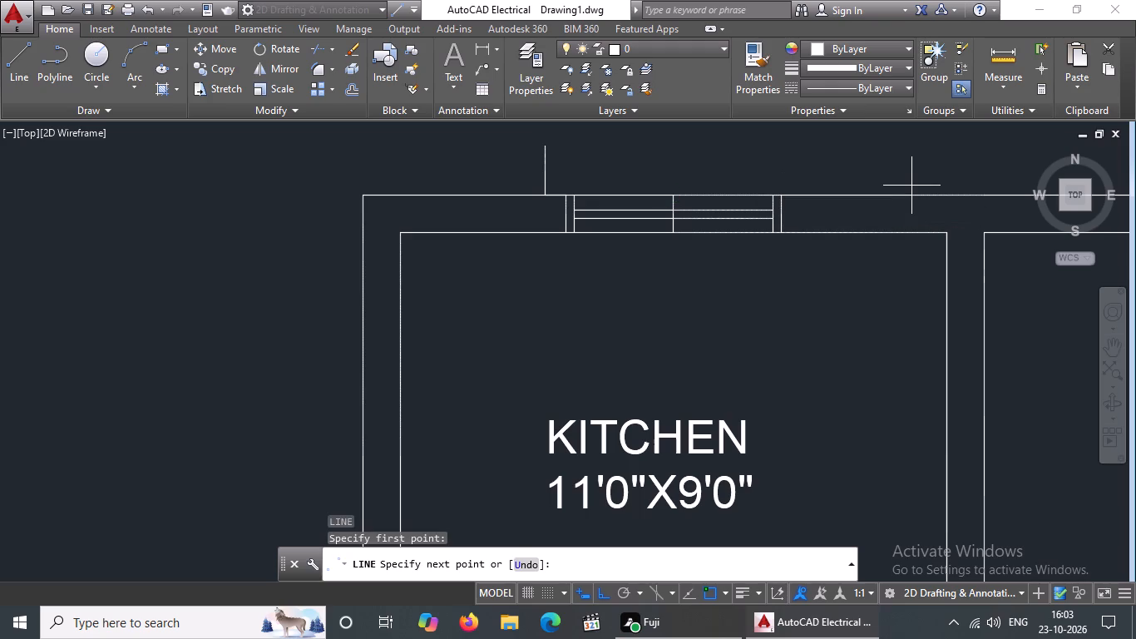
pyautogui.write('5"')
pyautogui.press('Return')
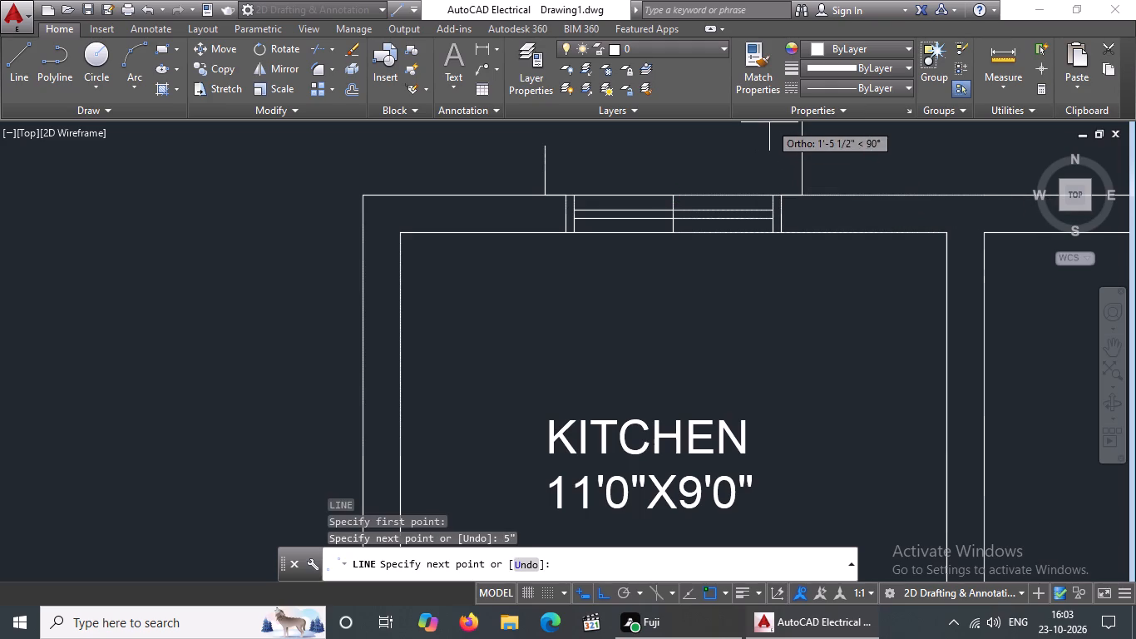
pyautogui.write("1'")
pyautogui.press('Return')
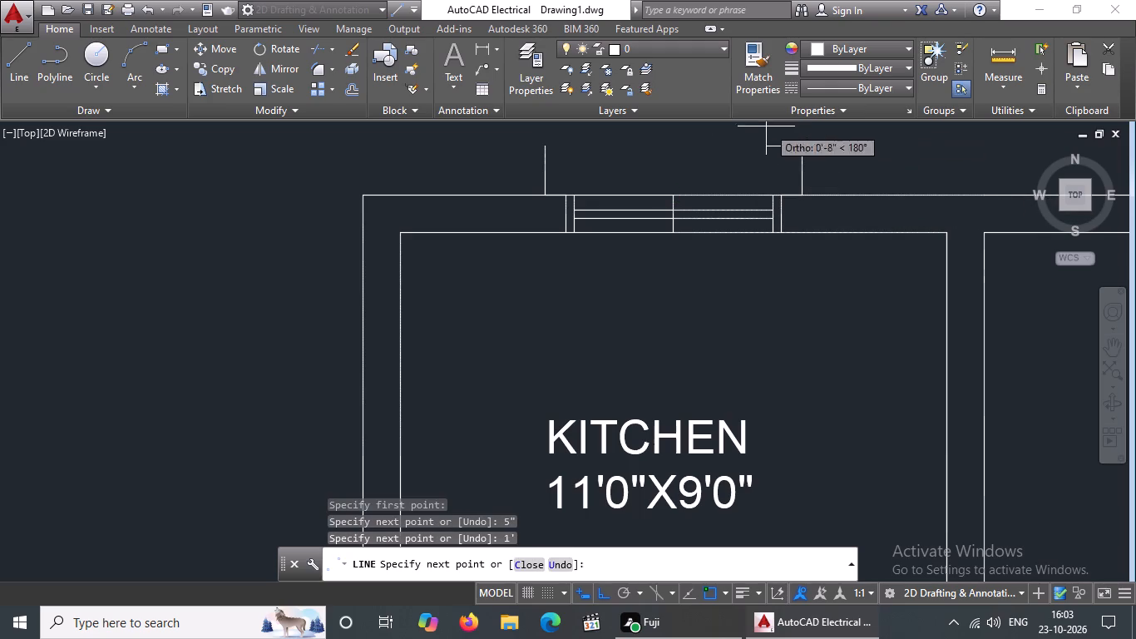
pyautogui.click(544, 146)
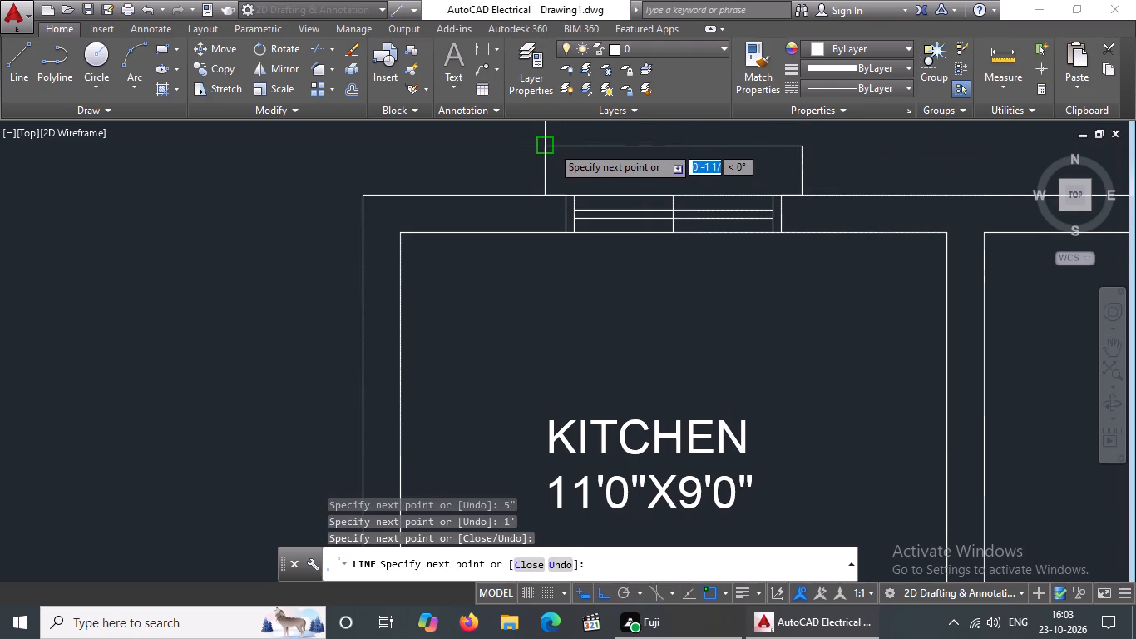
pyautogui.scroll(-3, 551, 145)
pyautogui.press('Escape')
# Load the ACAD_ISO02W100 ISO dash linetype from acad.lin into the drawing.
pyautogui.scroll(2, 604, 137)
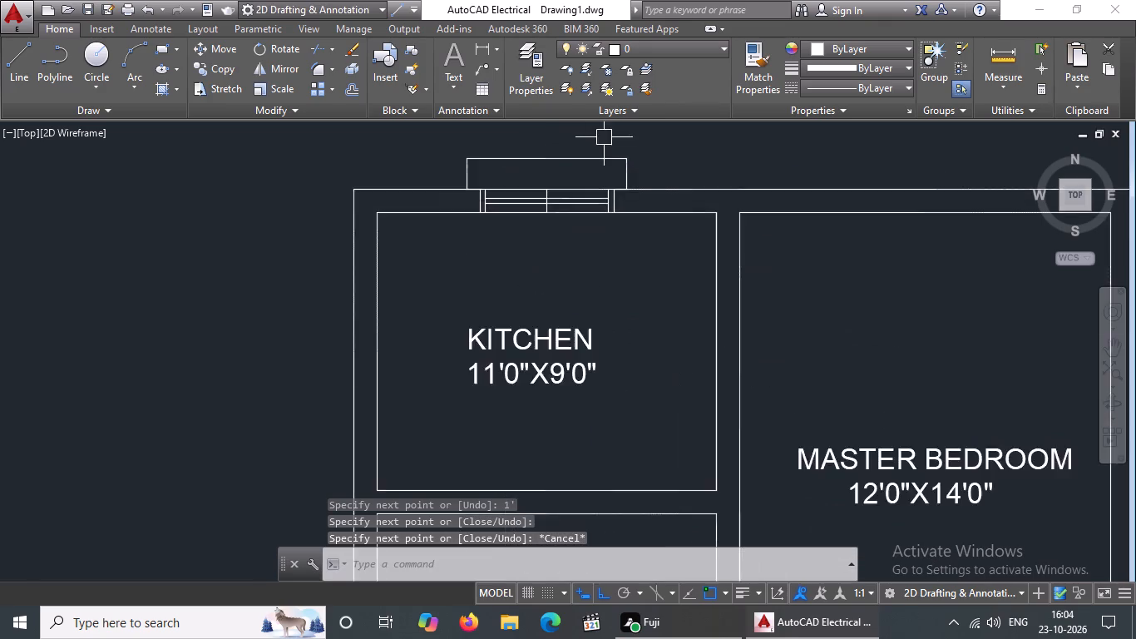
pyautogui.scroll(2, 604, 136)
pyautogui.click(200, 155)
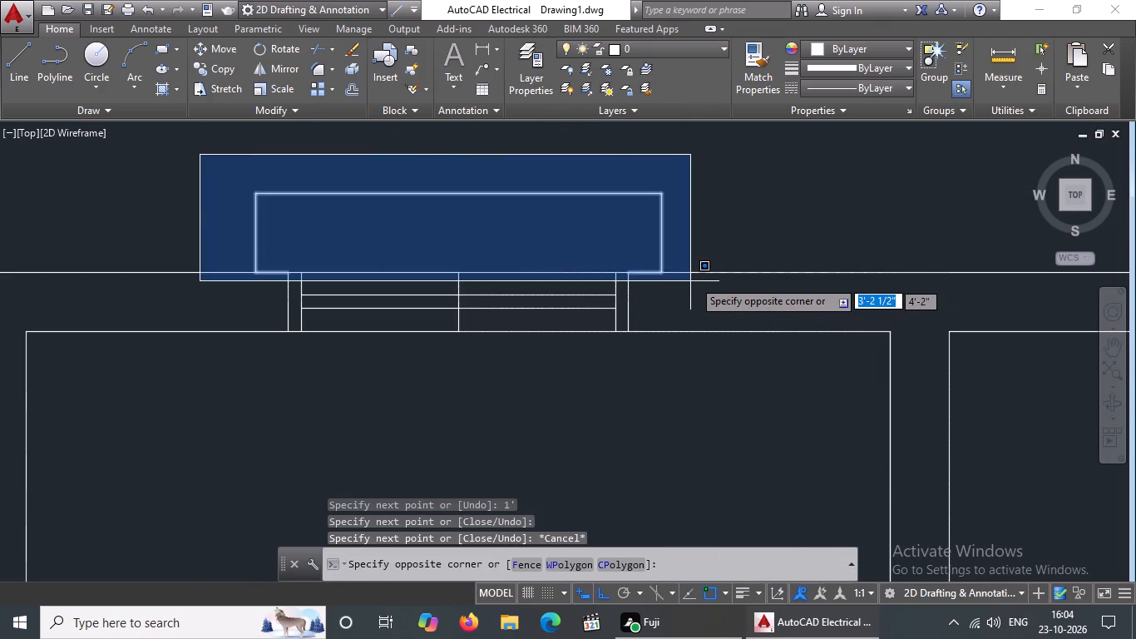
pyautogui.click(694, 285)
pyautogui.click(866, 83)
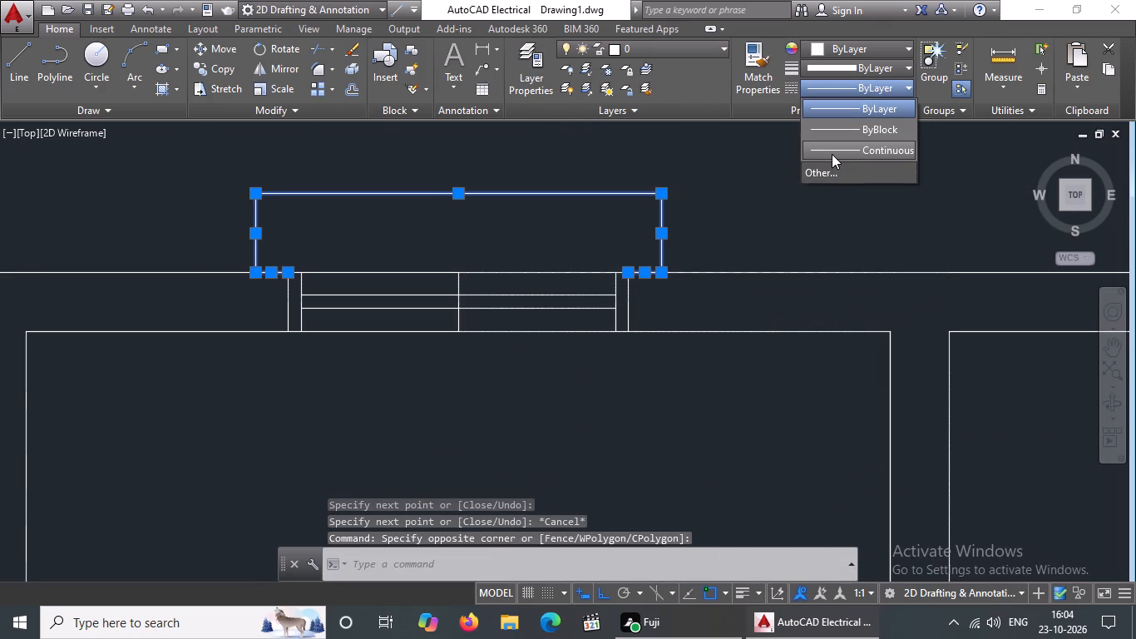
pyautogui.click(825, 171)
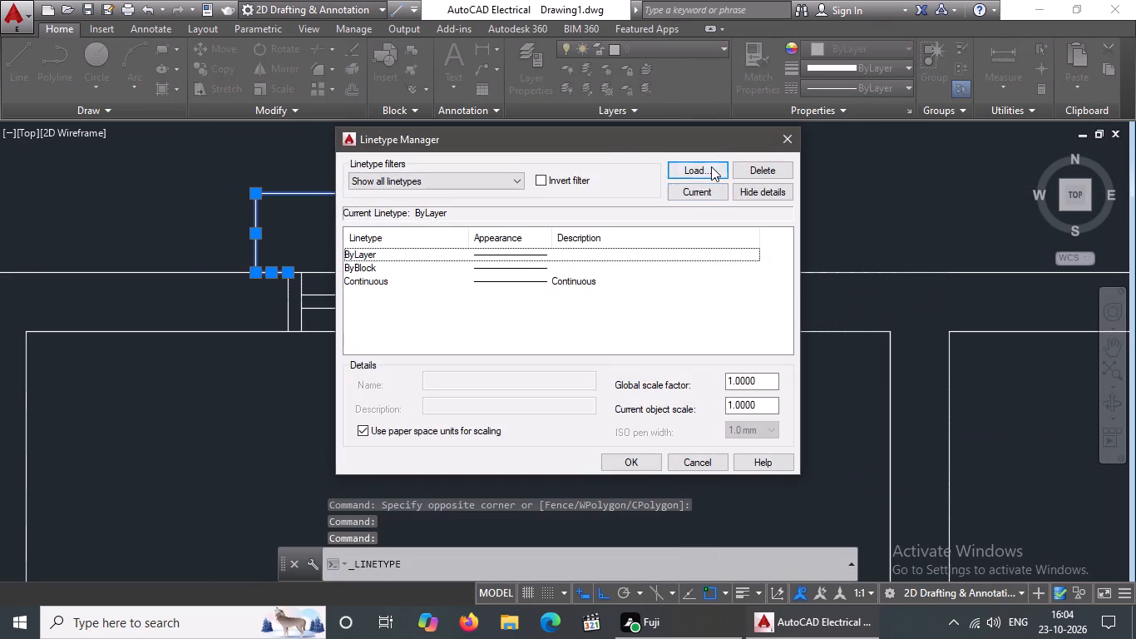
pyautogui.click(711, 166)
pyautogui.click(554, 275)
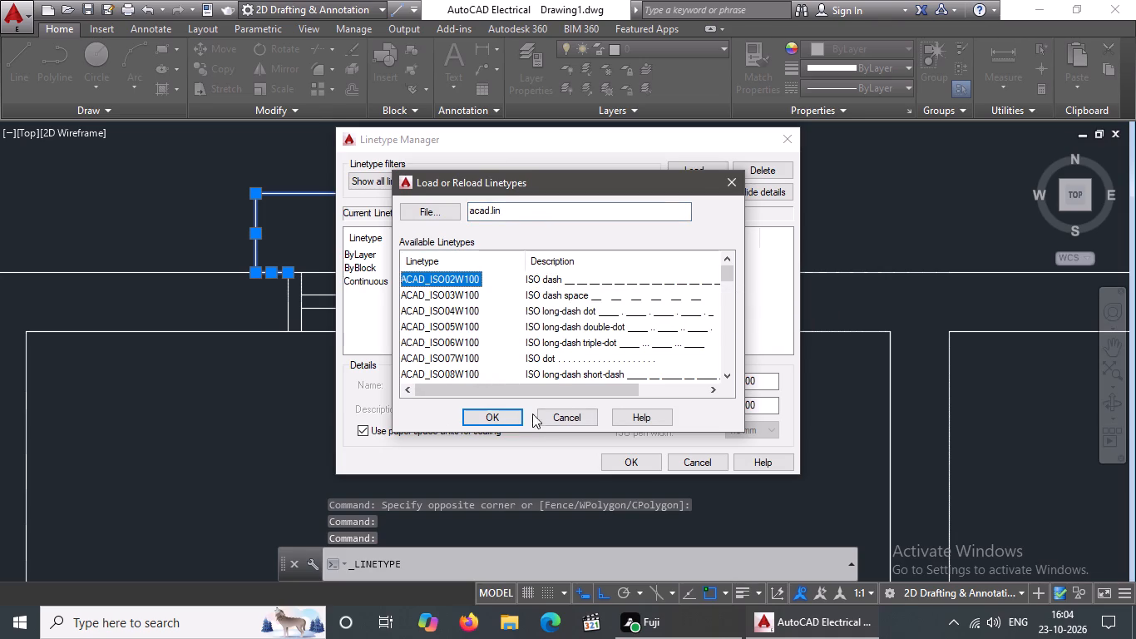
pyautogui.click(467, 418)
pyautogui.click(613, 463)
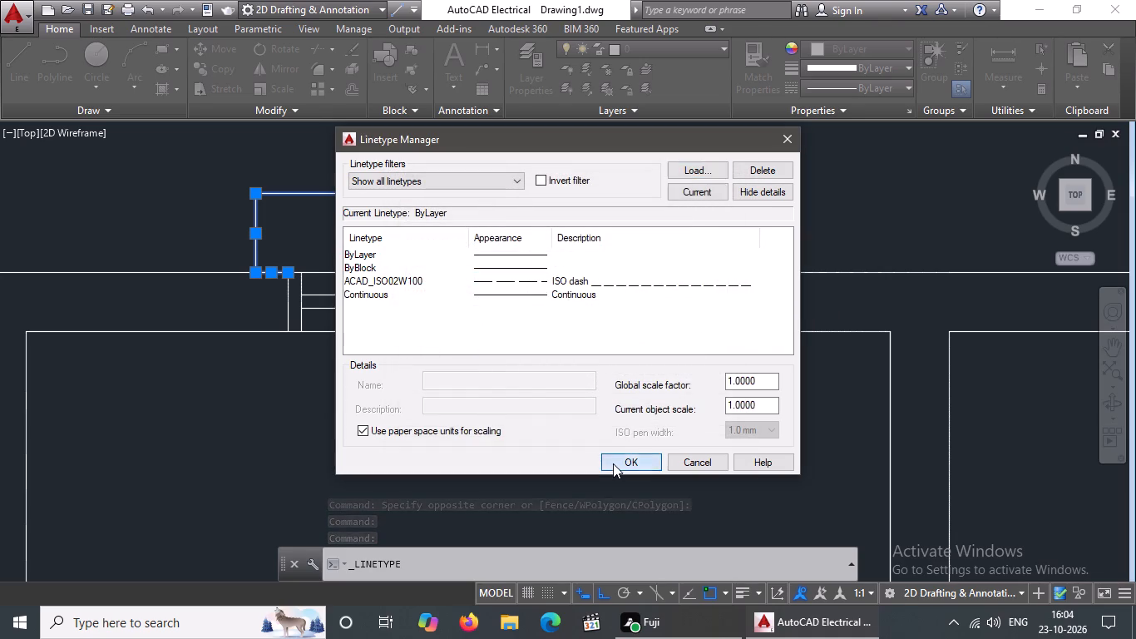
# Assign the ACAD_ISO02W100 linetype to the five projection lines above the kitchen window.
pyautogui.click(216, 177)
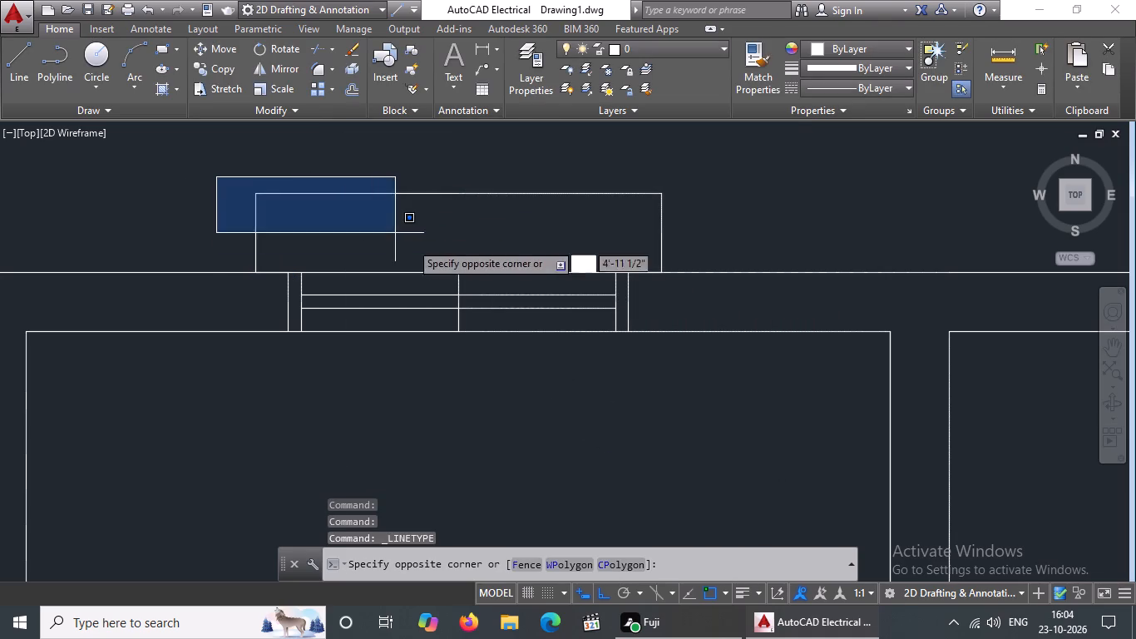
pyautogui.click(687, 284)
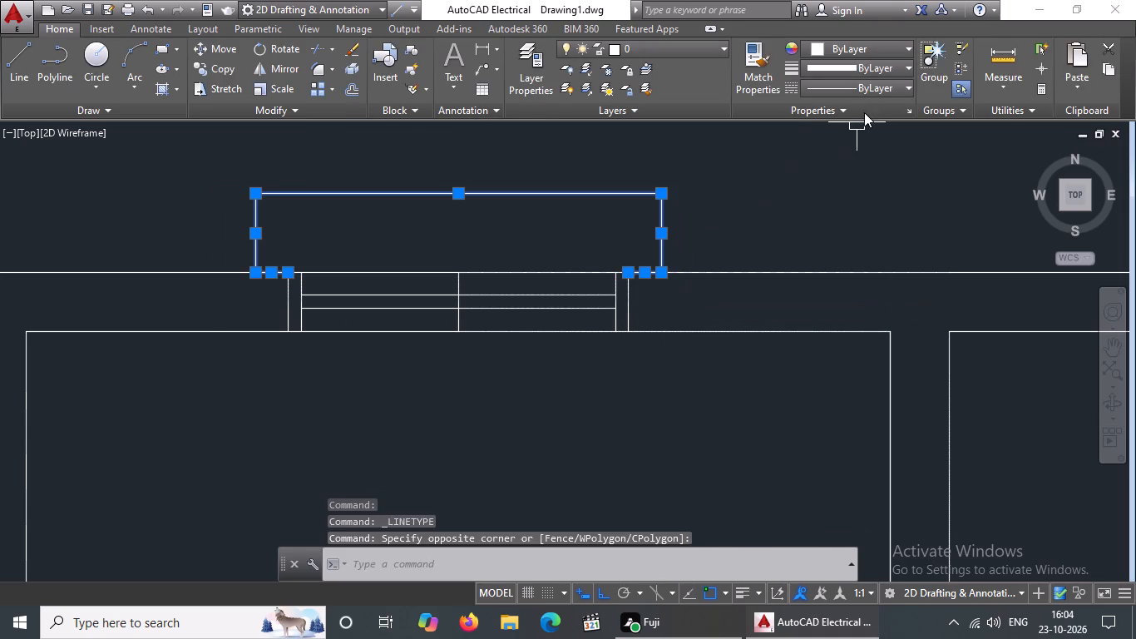
pyautogui.click(873, 87)
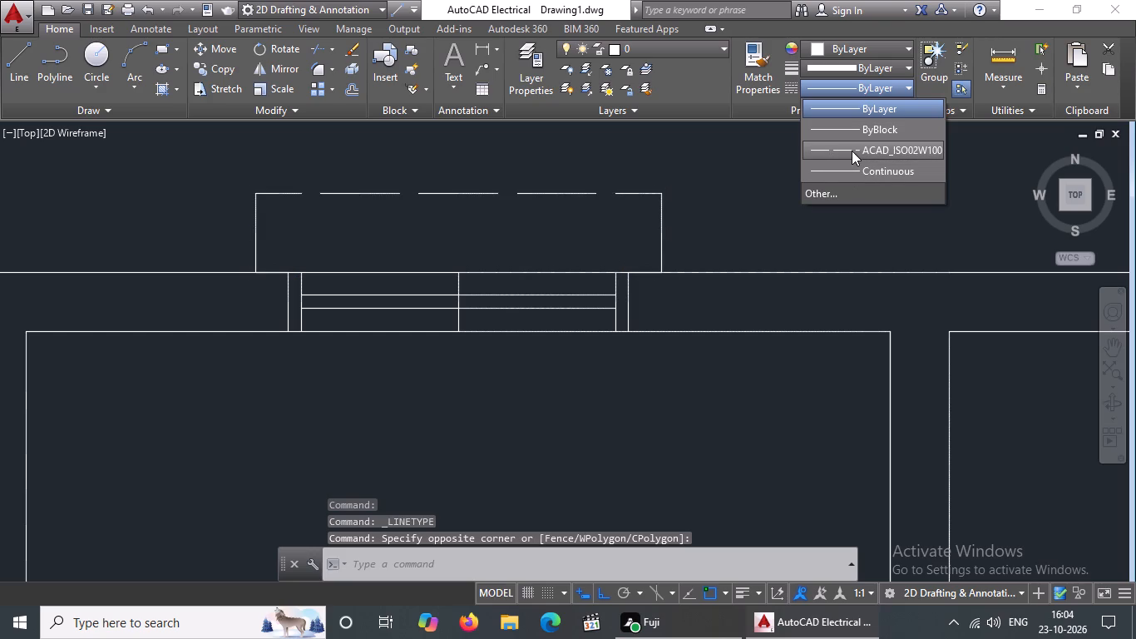
pyautogui.click(852, 150)
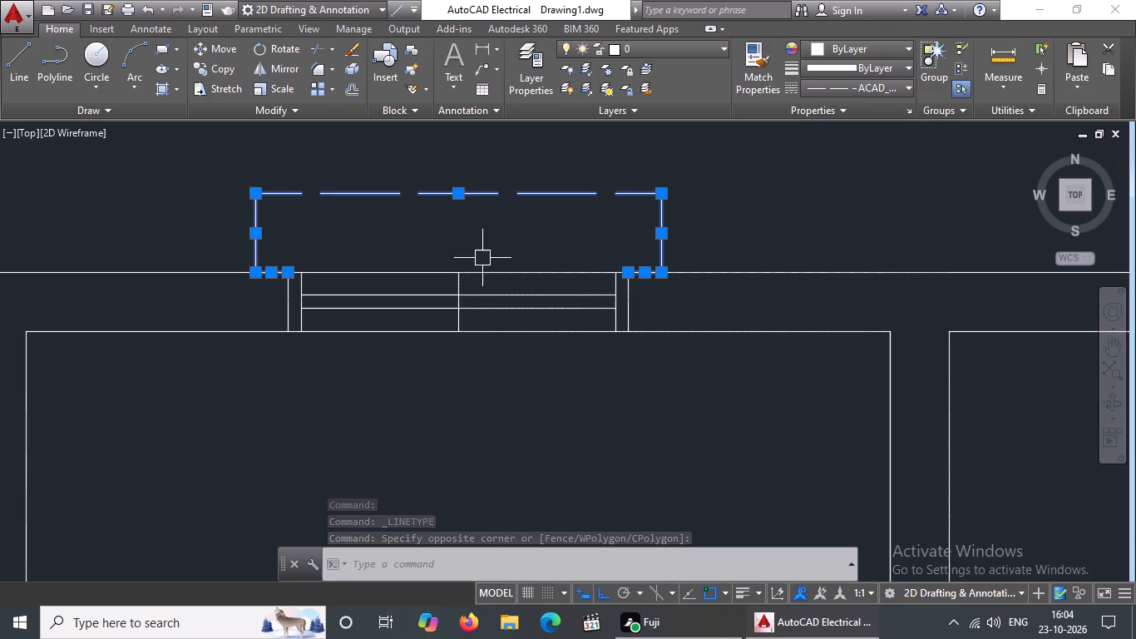
# Open the properties of the selected projection lines and set their linetype scale to 2.
pyautogui.rightClick(735, 250)
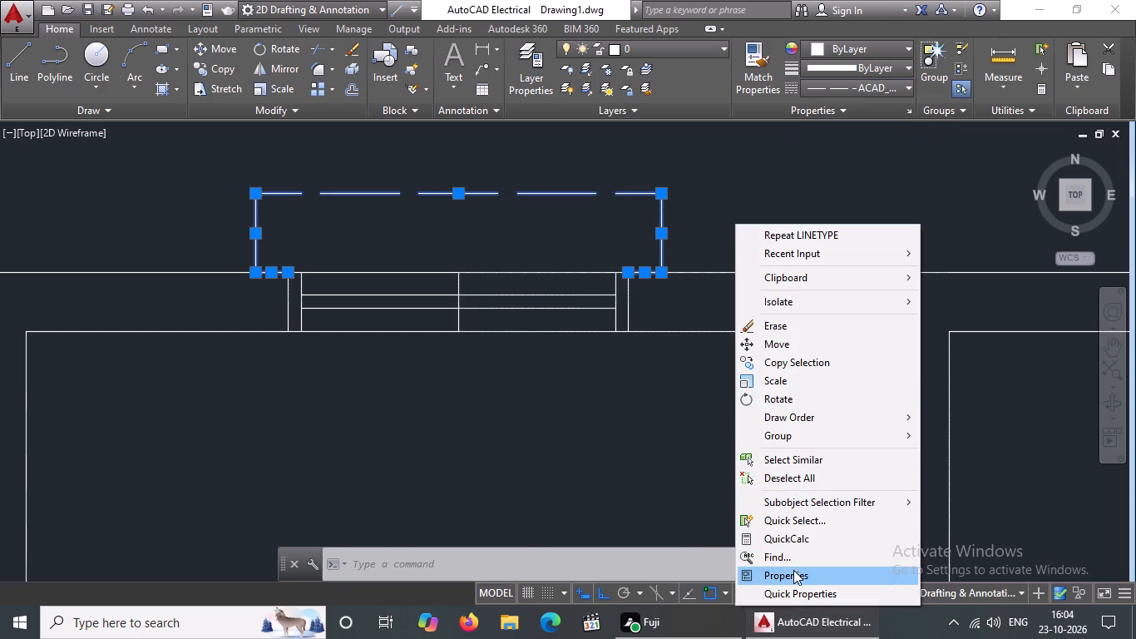
pyautogui.click(793, 570)
pyautogui.click(167, 242)
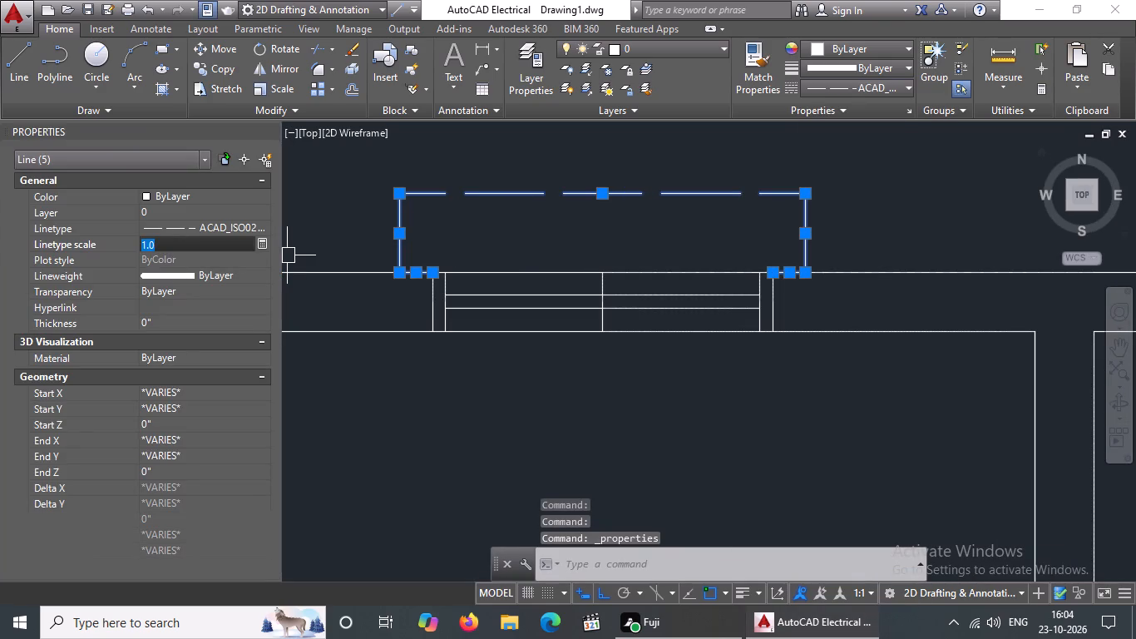
pyautogui.press('BackSpace')
pyautogui.press('BackSpace')
pyautogui.press('3')
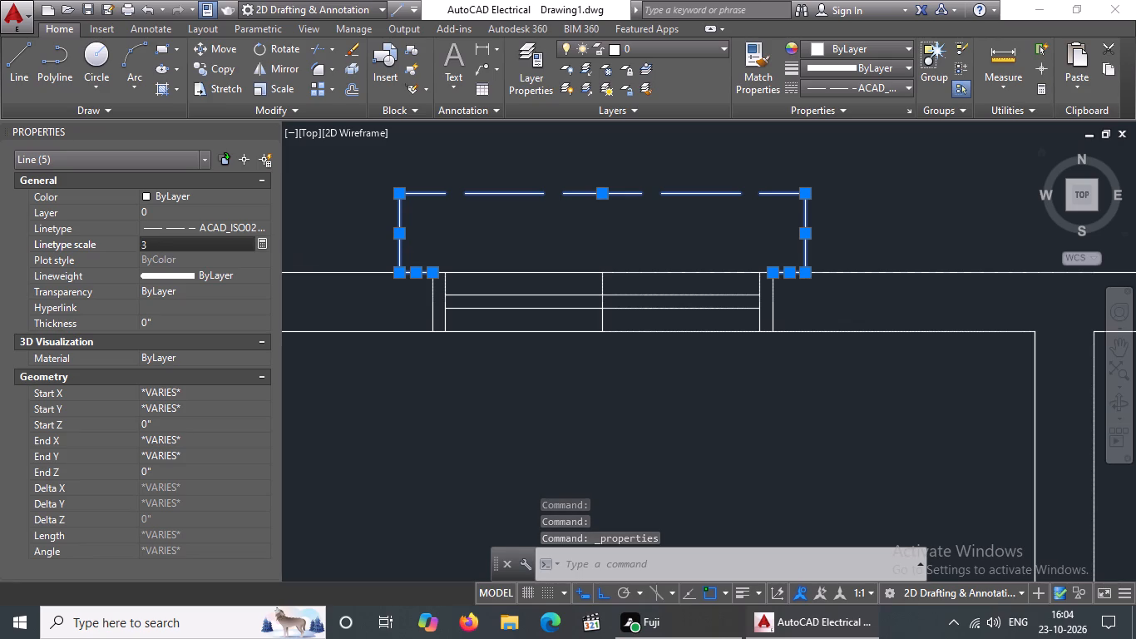
pyautogui.press('BackSpace')
pyautogui.press('2')
pyautogui.press('Return')
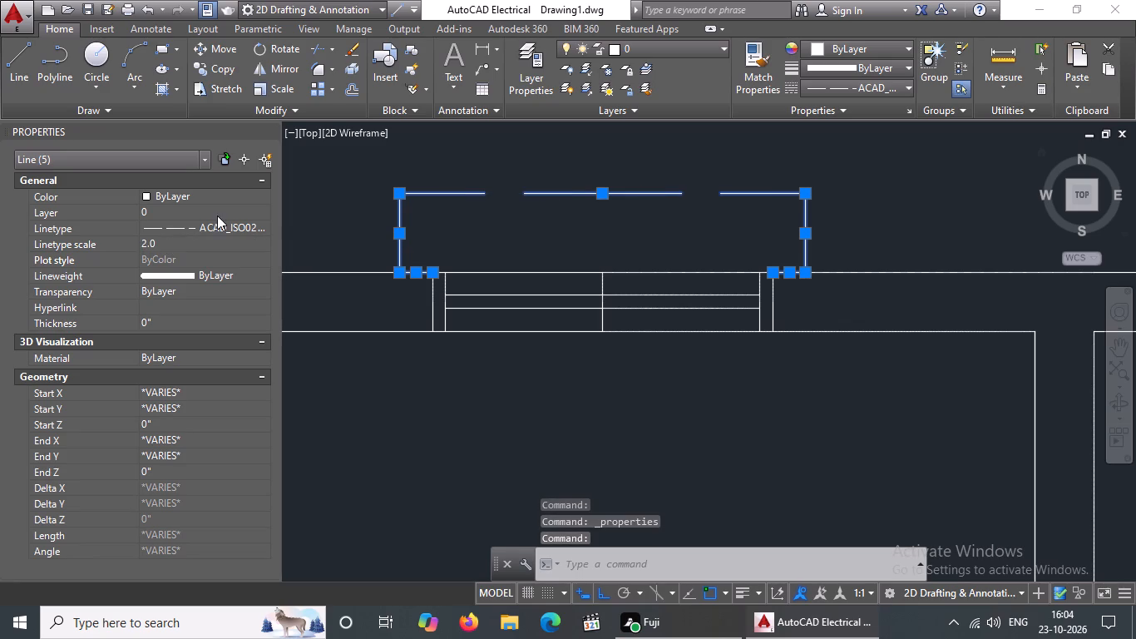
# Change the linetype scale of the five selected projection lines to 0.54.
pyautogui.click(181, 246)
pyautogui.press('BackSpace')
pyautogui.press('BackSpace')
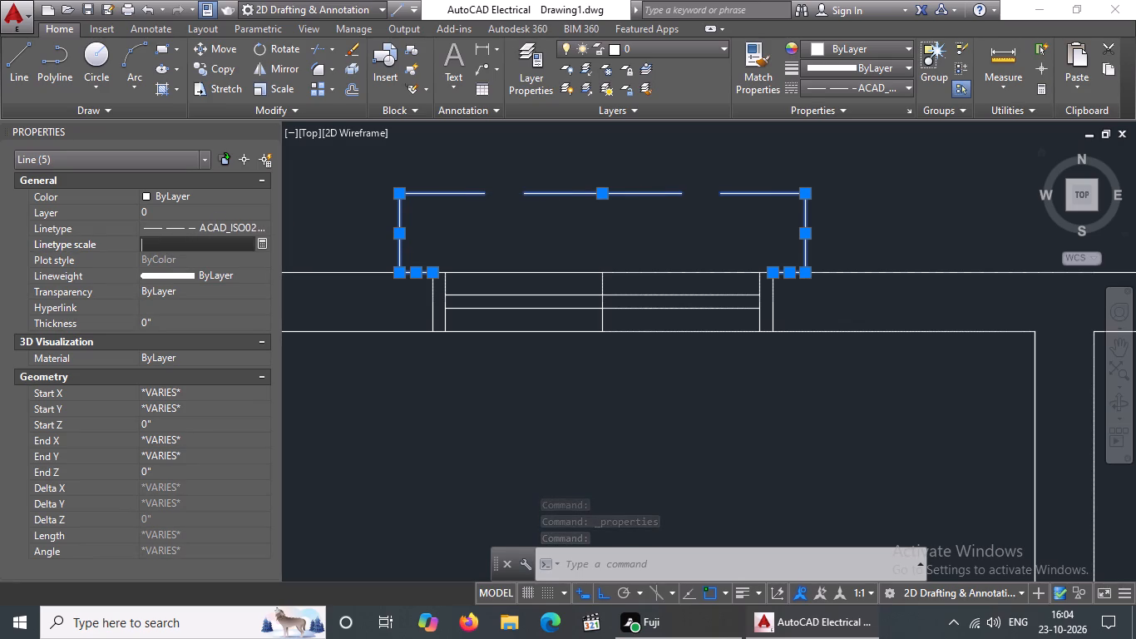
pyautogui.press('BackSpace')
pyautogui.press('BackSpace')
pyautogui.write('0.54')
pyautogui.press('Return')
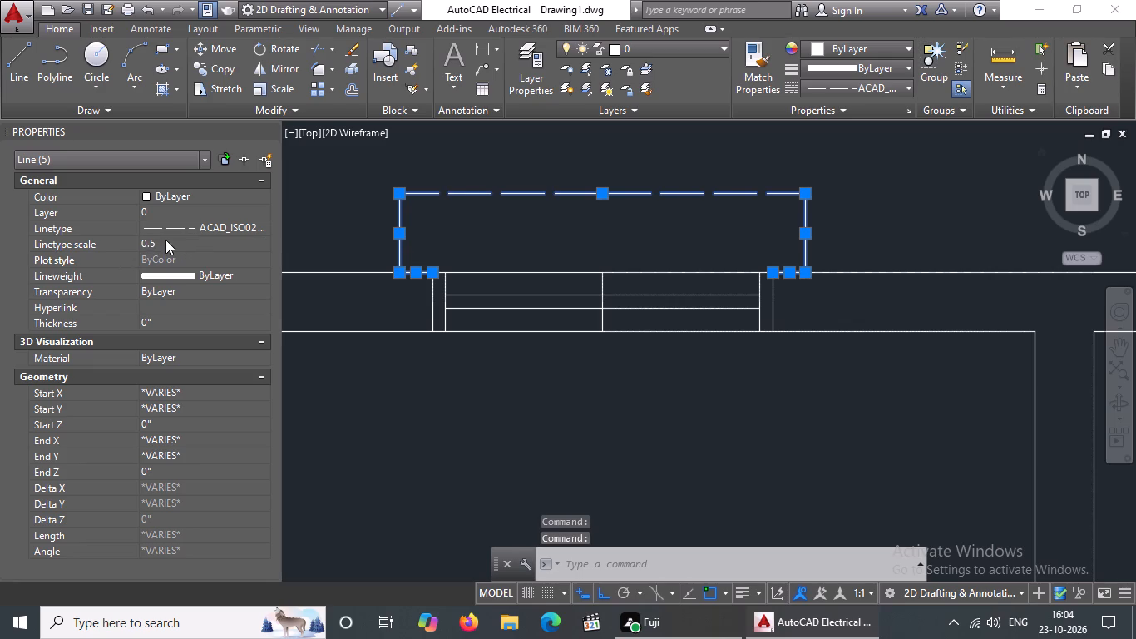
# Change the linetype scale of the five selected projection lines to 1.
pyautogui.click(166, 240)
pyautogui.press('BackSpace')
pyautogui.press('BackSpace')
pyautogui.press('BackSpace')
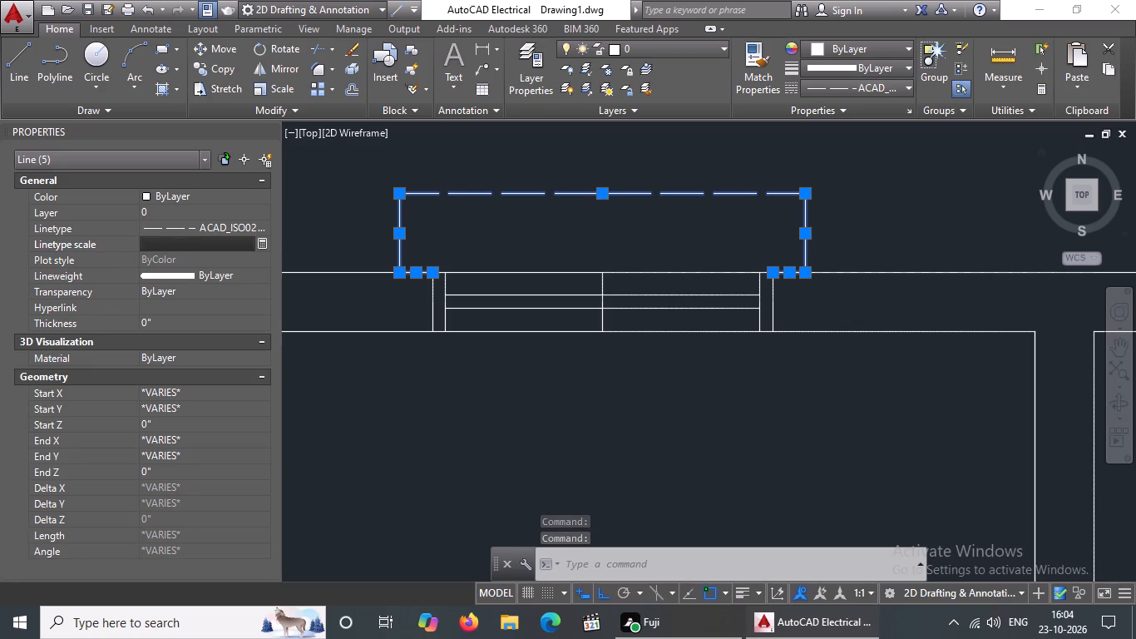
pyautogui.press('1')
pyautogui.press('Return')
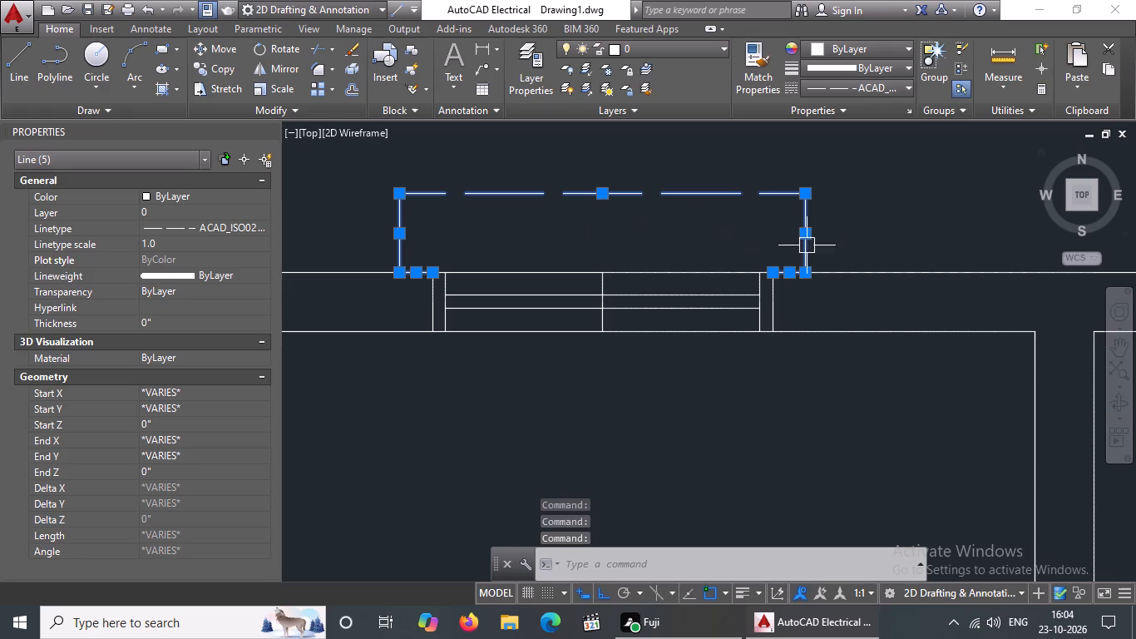
# Set the linetype scale of the five projection lines to 2 and clear the selection.
pyautogui.click(187, 244)
pyautogui.press('BackSpace')
pyautogui.press('BackSpace')
pyautogui.press('BackSpace')
pyautogui.press('2')
pyautogui.press('Return')
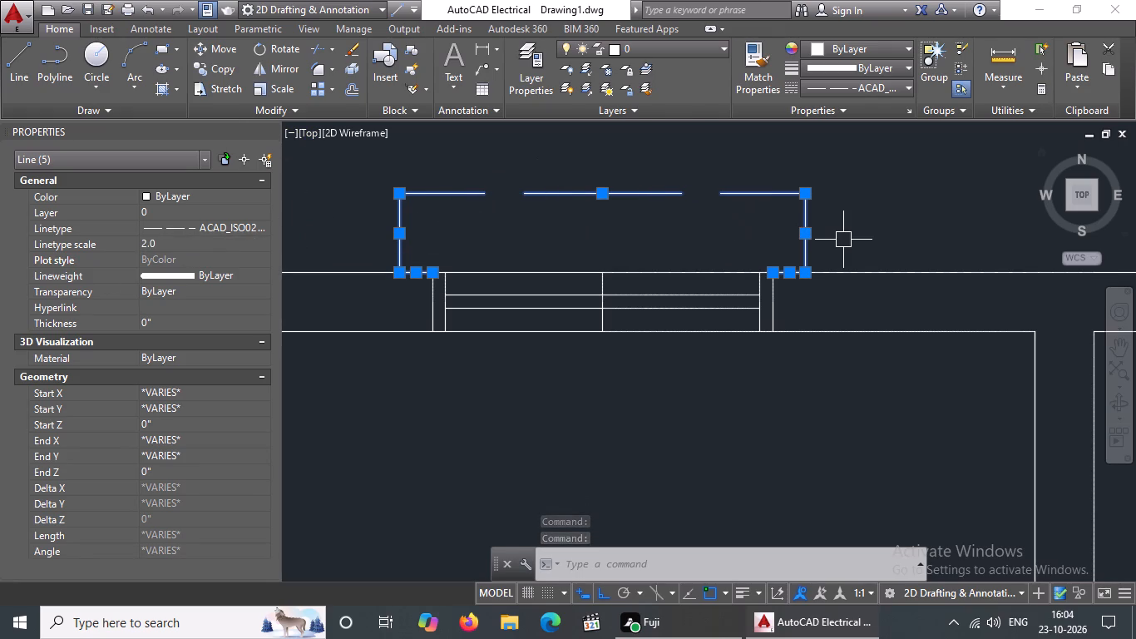
pyautogui.press('Escape')
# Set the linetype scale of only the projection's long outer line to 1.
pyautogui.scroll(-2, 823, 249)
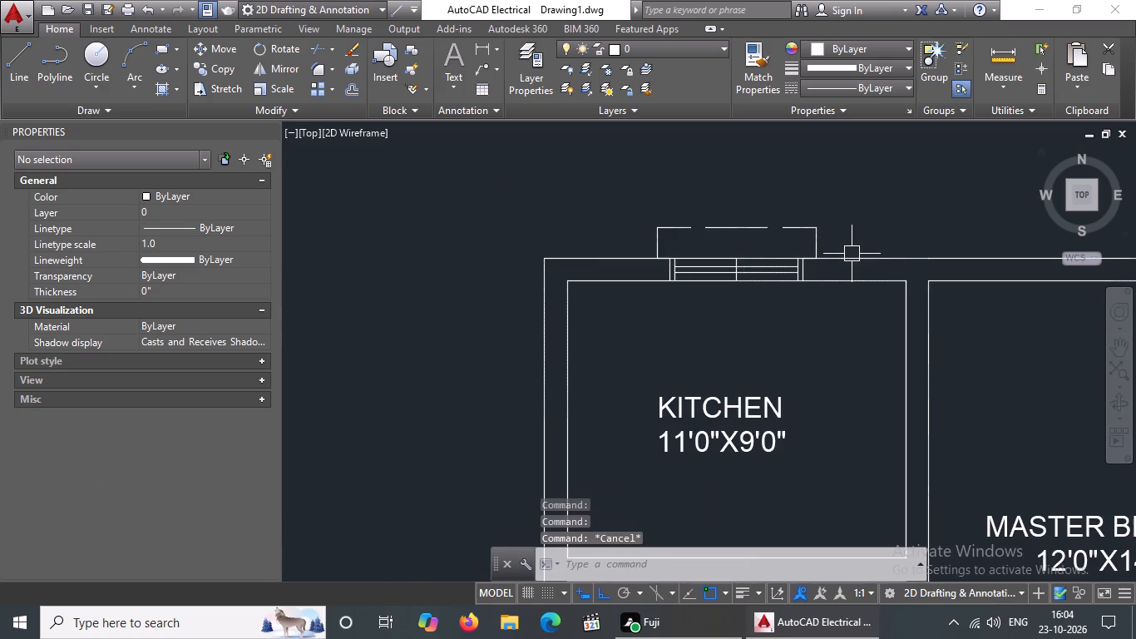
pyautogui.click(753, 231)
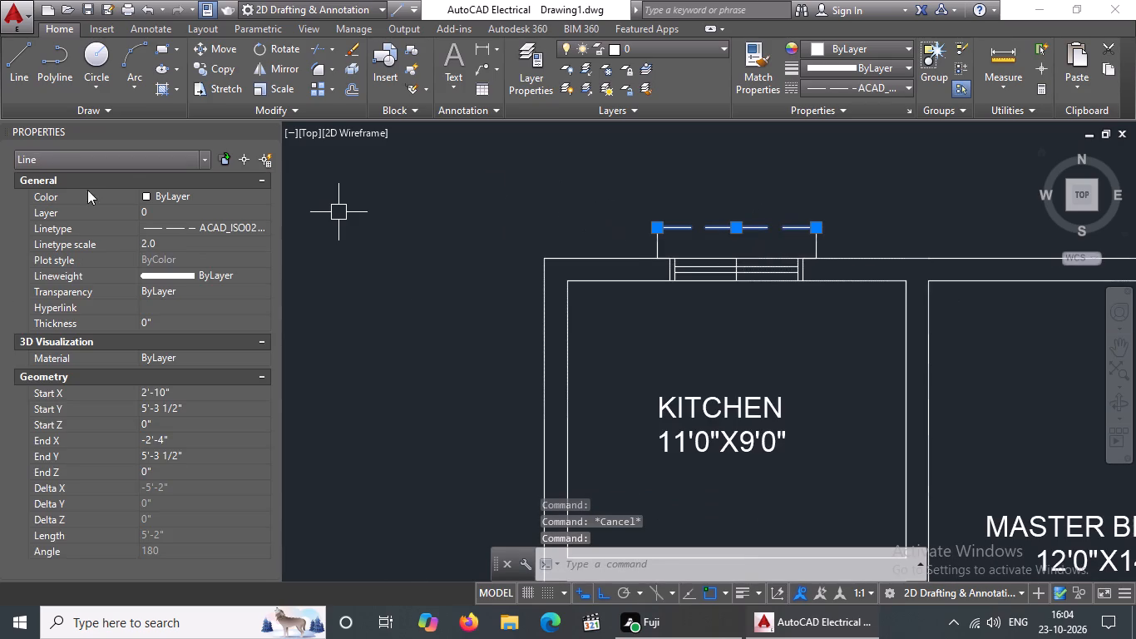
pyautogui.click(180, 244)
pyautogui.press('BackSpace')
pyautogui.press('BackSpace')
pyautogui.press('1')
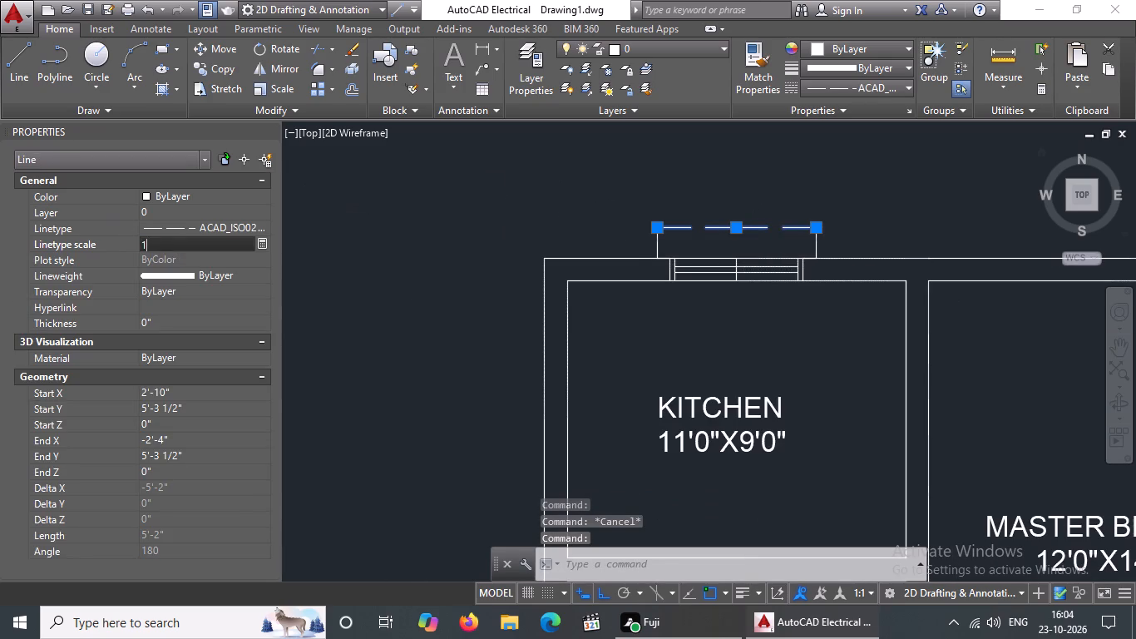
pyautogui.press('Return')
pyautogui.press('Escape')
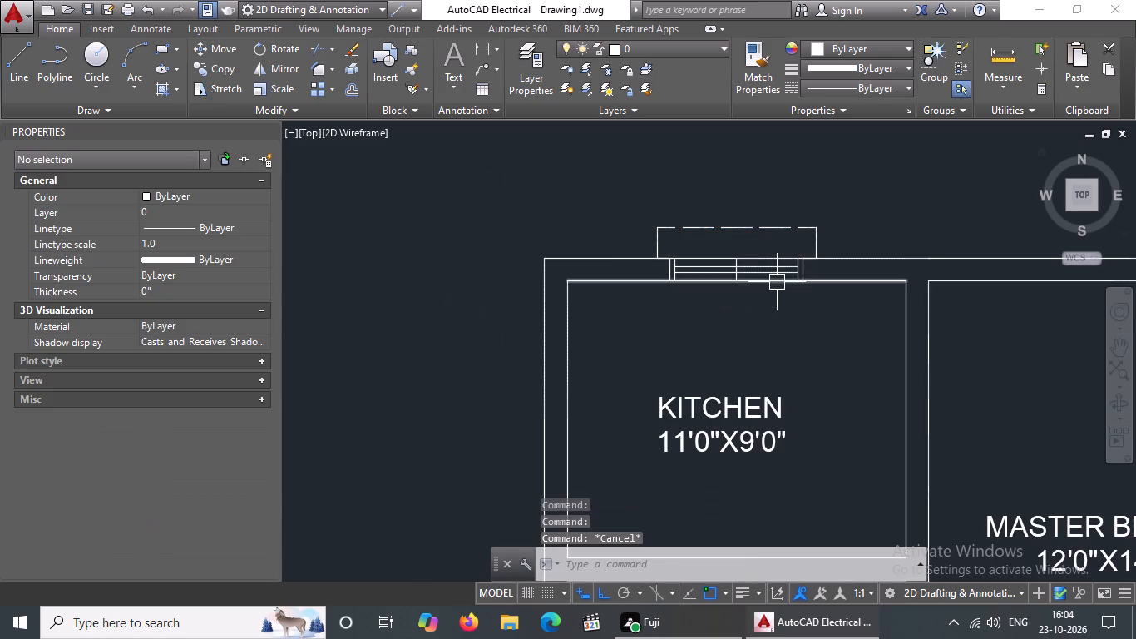
# Set the linetype scale of the projection's long outer line to 2 and deselect it.
pyautogui.moveTo(882, 263); pyautogui.dragTo(615, 318, button='middle')
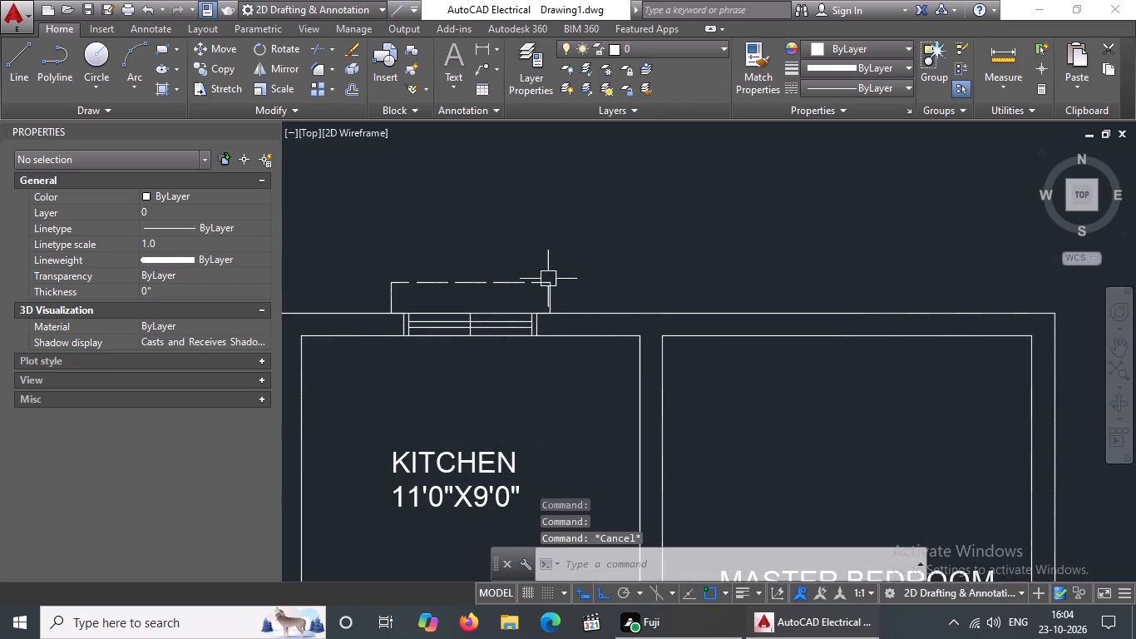
pyautogui.click(486, 280)
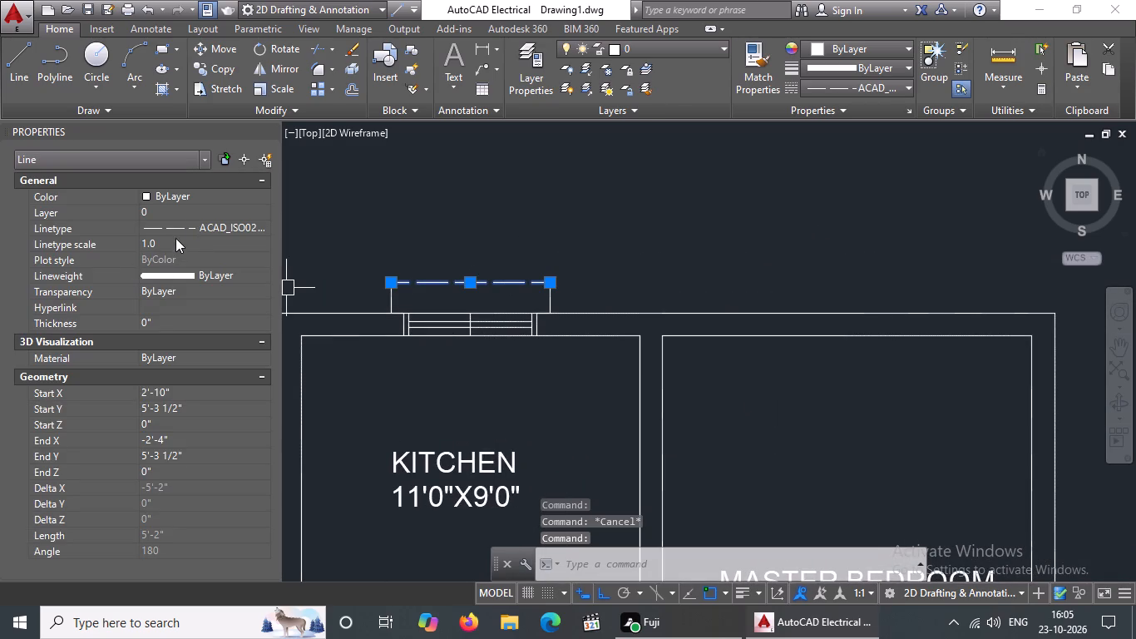
pyautogui.click(175, 238)
pyautogui.press('BackSpace')
pyautogui.press('BackSpace')
pyautogui.press('2')
pyautogui.press('Return')
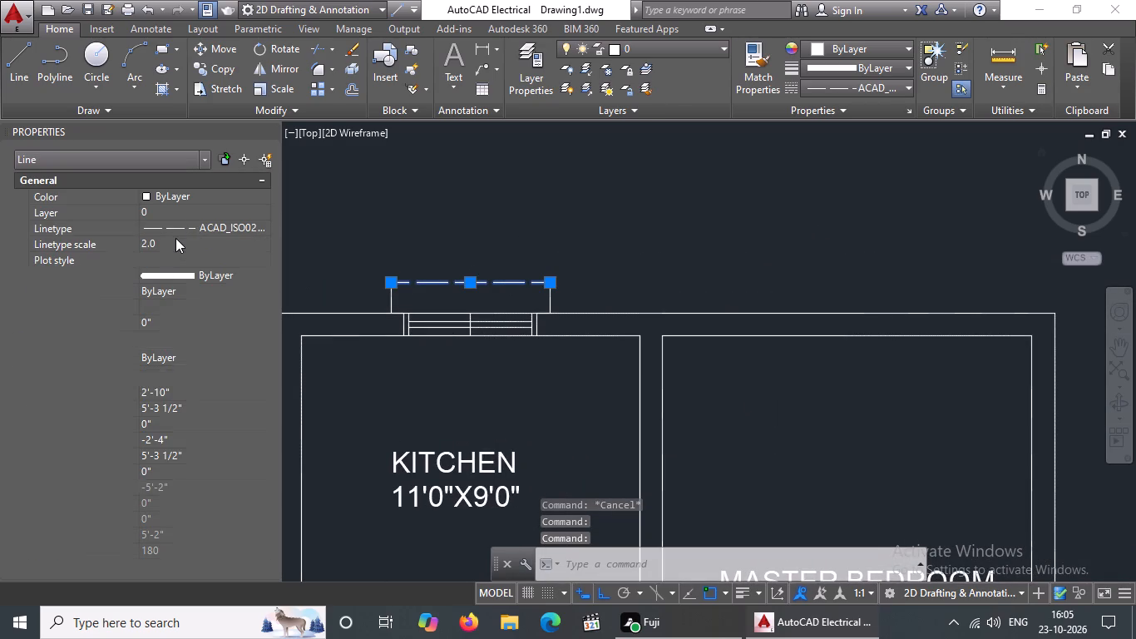
pyautogui.press('Escape')
# Draw a 9" line across the kitchen's left outer wall, starting at the midpoint of its inner face.
pyautogui.scroll(-2, 617, 337)
pyautogui.moveTo(487, 429); pyautogui.dragTo(491, 400, button='middle')
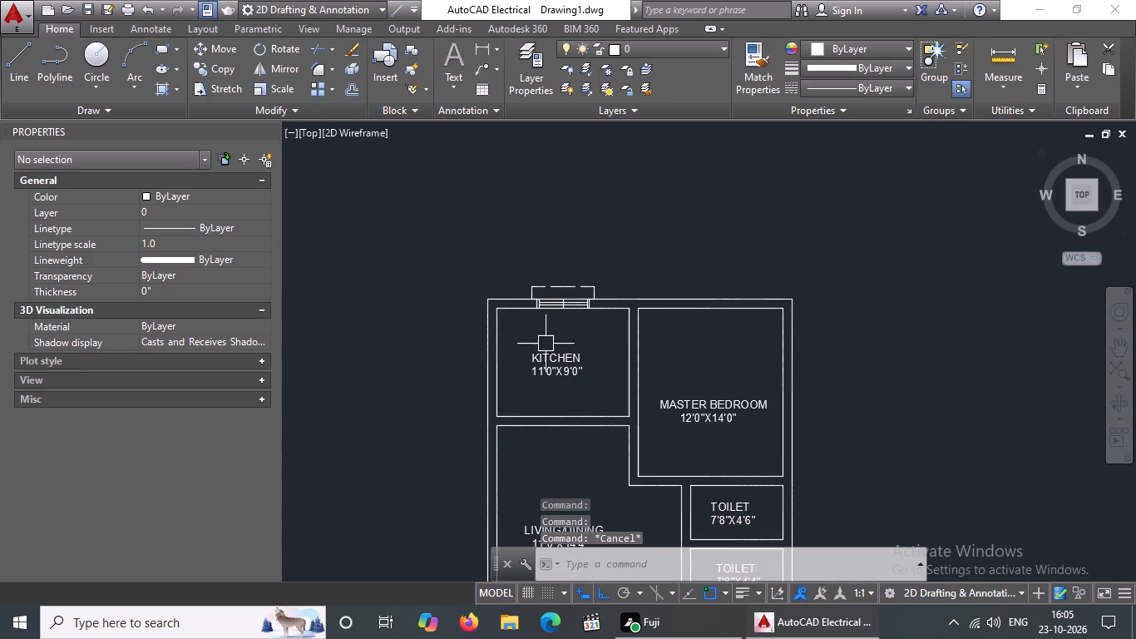
pyautogui.scroll(1, 556, 329)
pyautogui.scroll(2, 455, 388)
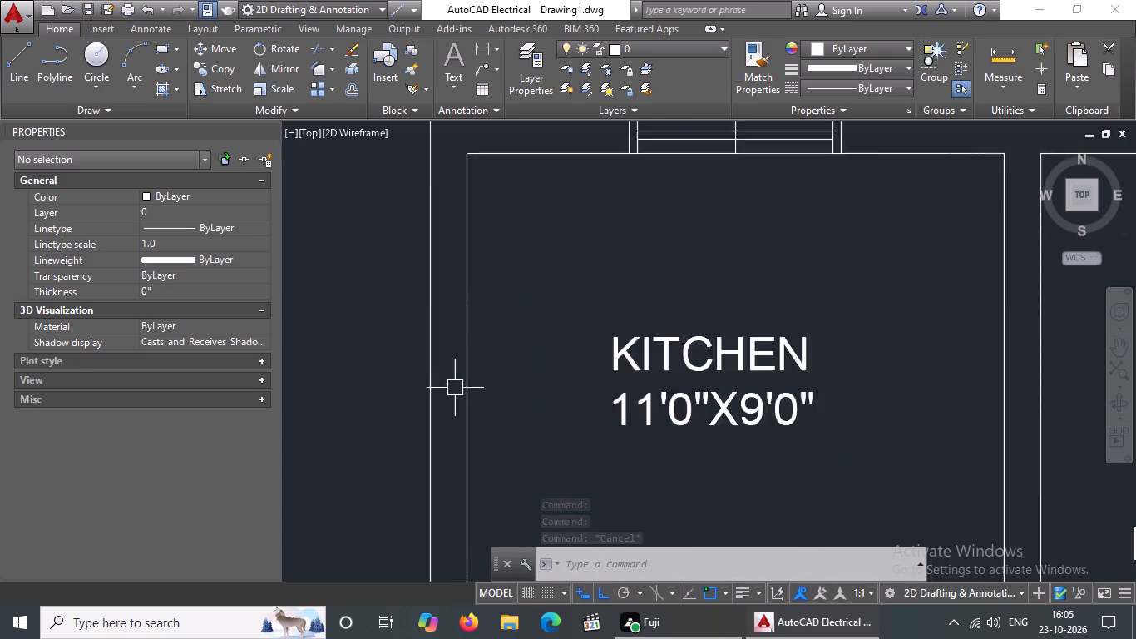
pyautogui.scroll(1, 455, 388)
pyautogui.press('Escape')
pyautogui.press('l')
pyautogui.press('Return')
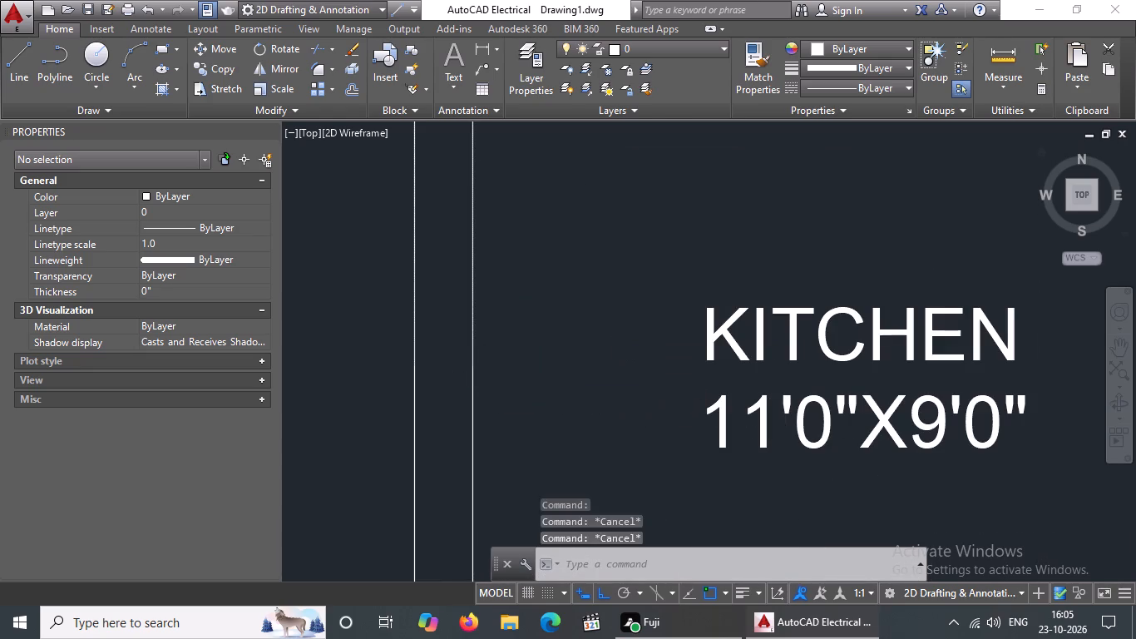
pyautogui.scroll(-2, 468, 346)
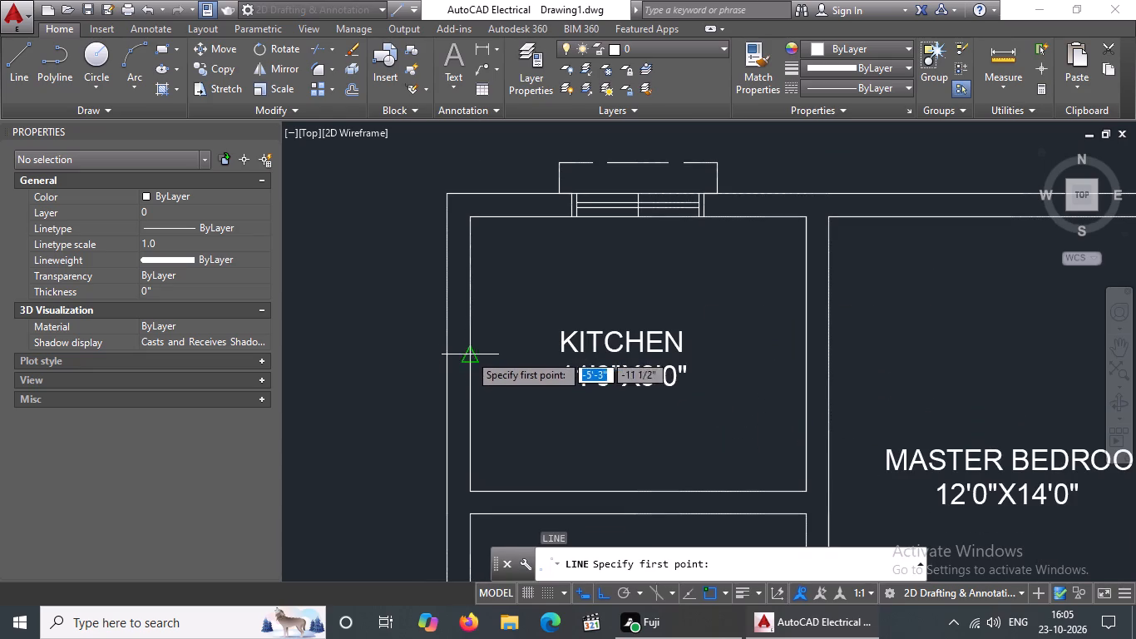
pyautogui.moveTo(468, 356); pyautogui.dragTo(457, 362)
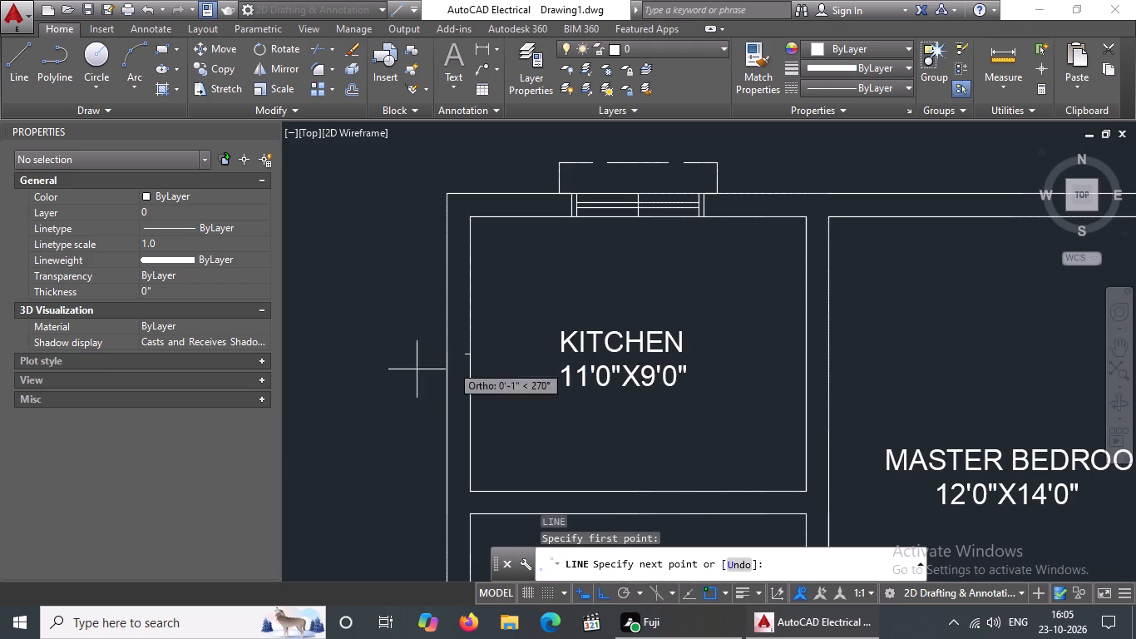
pyautogui.press('9')
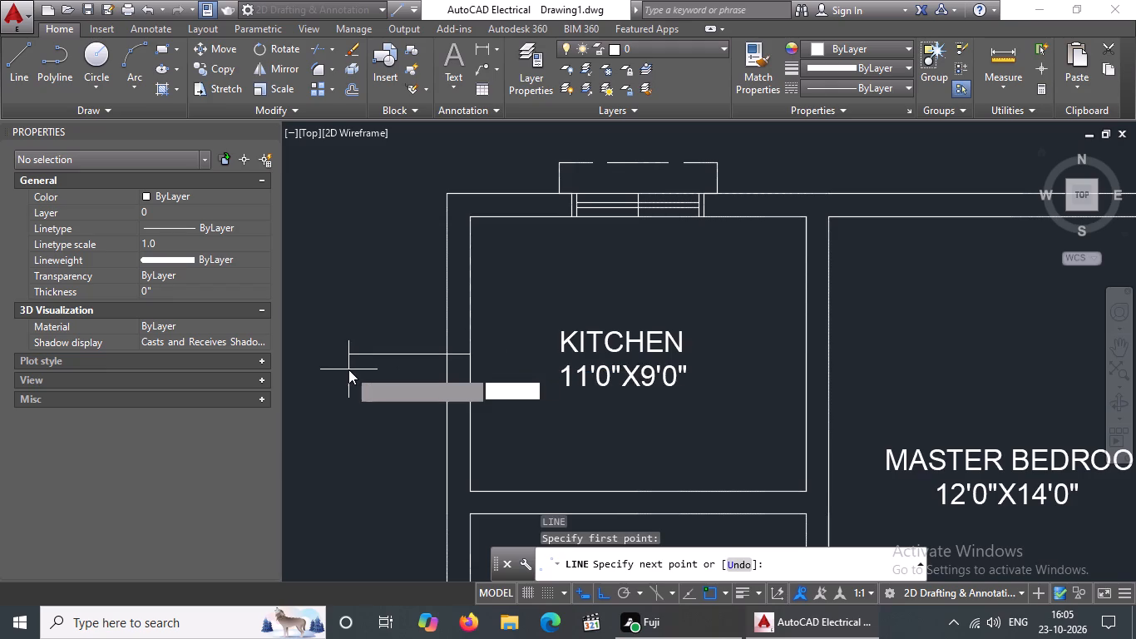
pyautogui.hotkey('shift', '"')
pyautogui.press('Return')
pyautogui.press('Return')
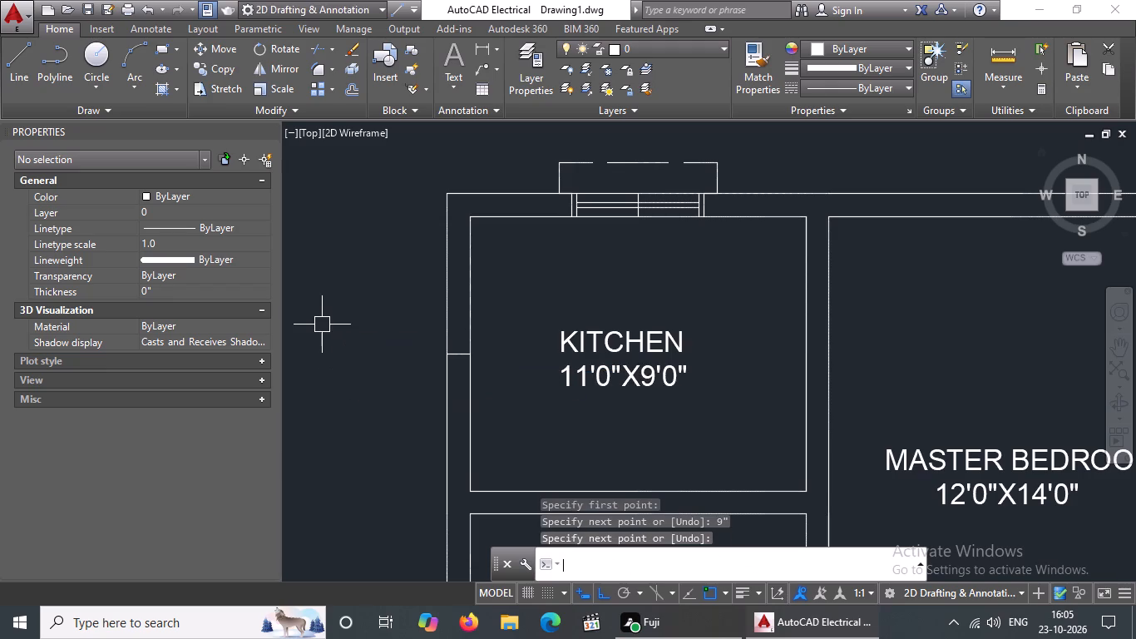
pyautogui.press('Escape')
# Offset the line across the left kitchen wall by 2' upward and 2' downward to mark the window ends.
pyautogui.press('o')
pyautogui.press('Return')
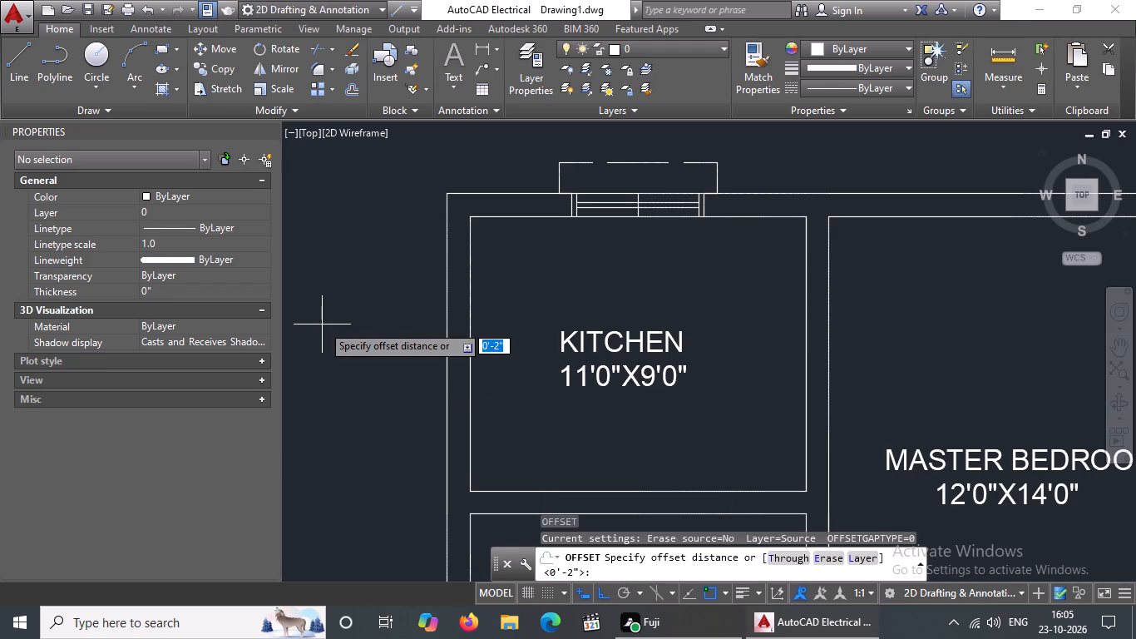
pyautogui.write("2'")
pyautogui.press('Return')
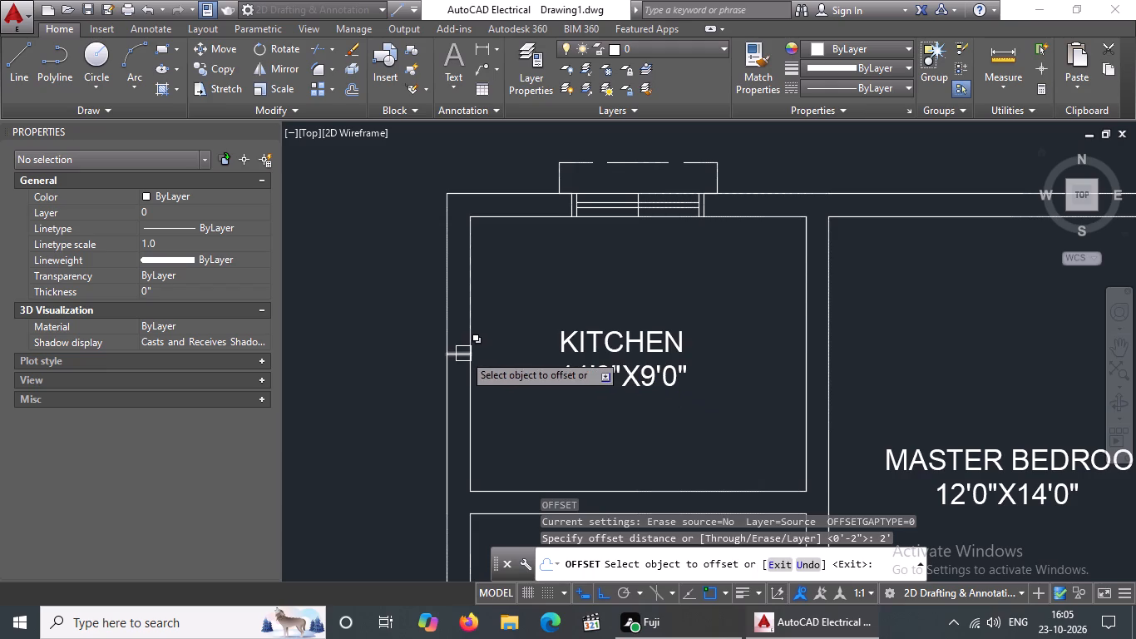
pyautogui.moveTo(462, 354); pyautogui.dragTo(462, 339)
pyautogui.click(462, 310)
pyautogui.moveTo(458, 357); pyautogui.dragTo(458, 369)
pyautogui.click(458, 403)
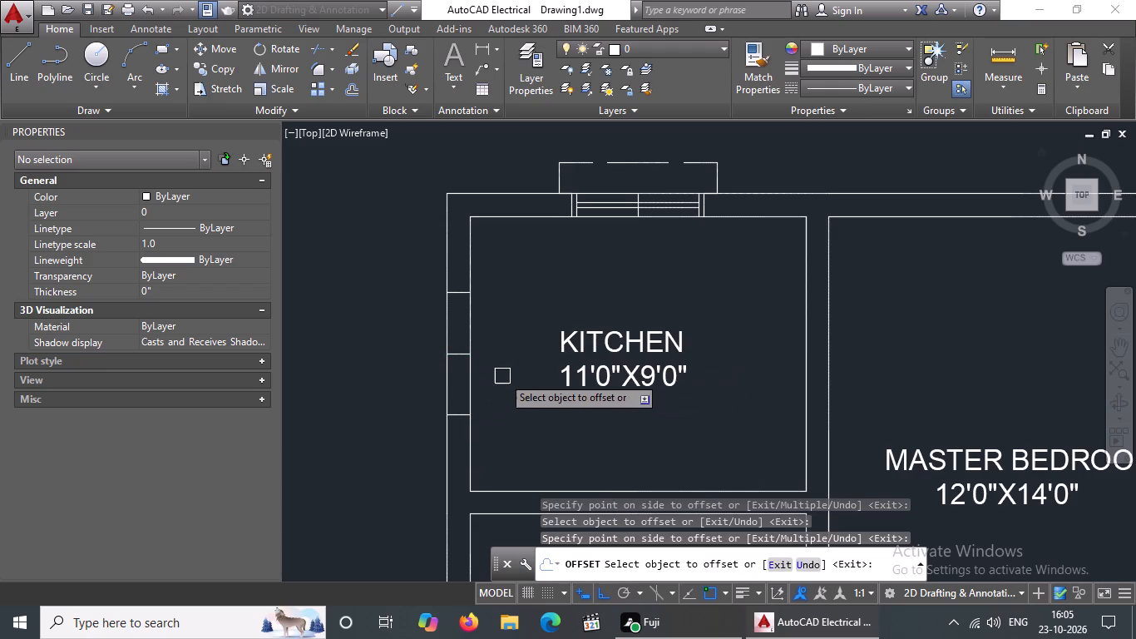
pyautogui.press('Escape')
# Draw a line inside the left kitchen wall joining the midpoints of the window's two end lines.
pyautogui.press('l')
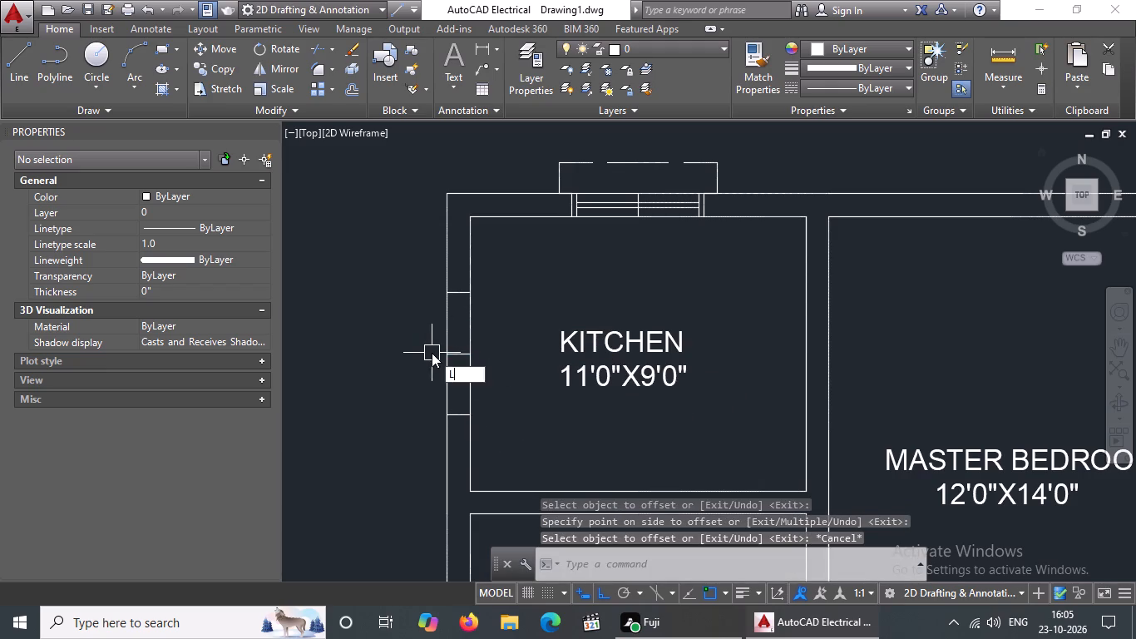
pyautogui.press('Return')
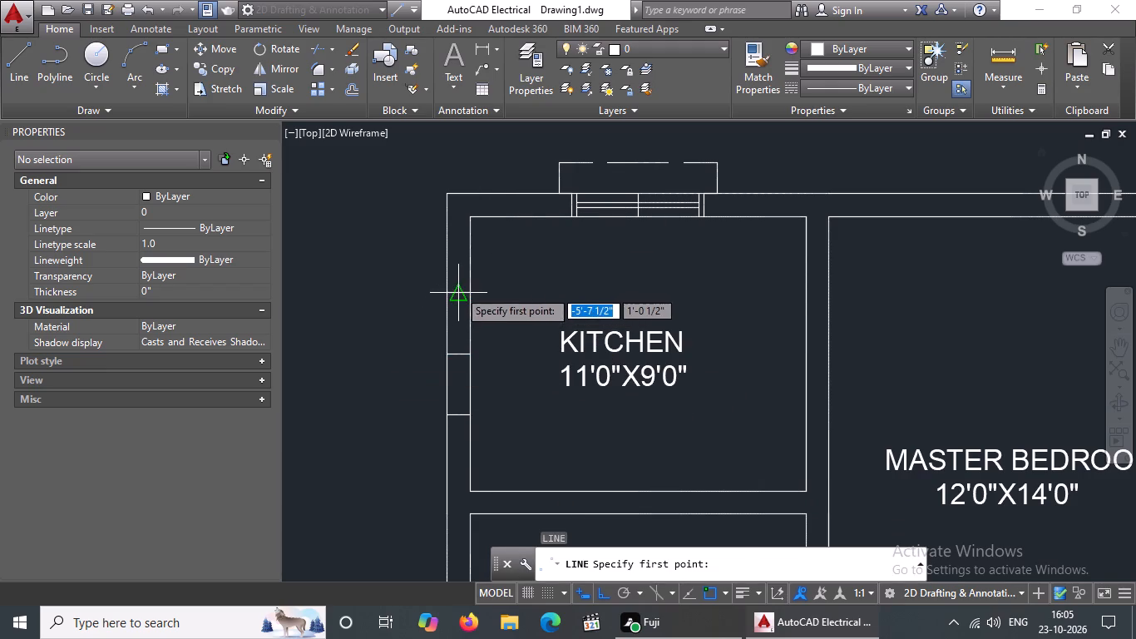
pyautogui.click(458, 290)
pyautogui.click(460, 414)
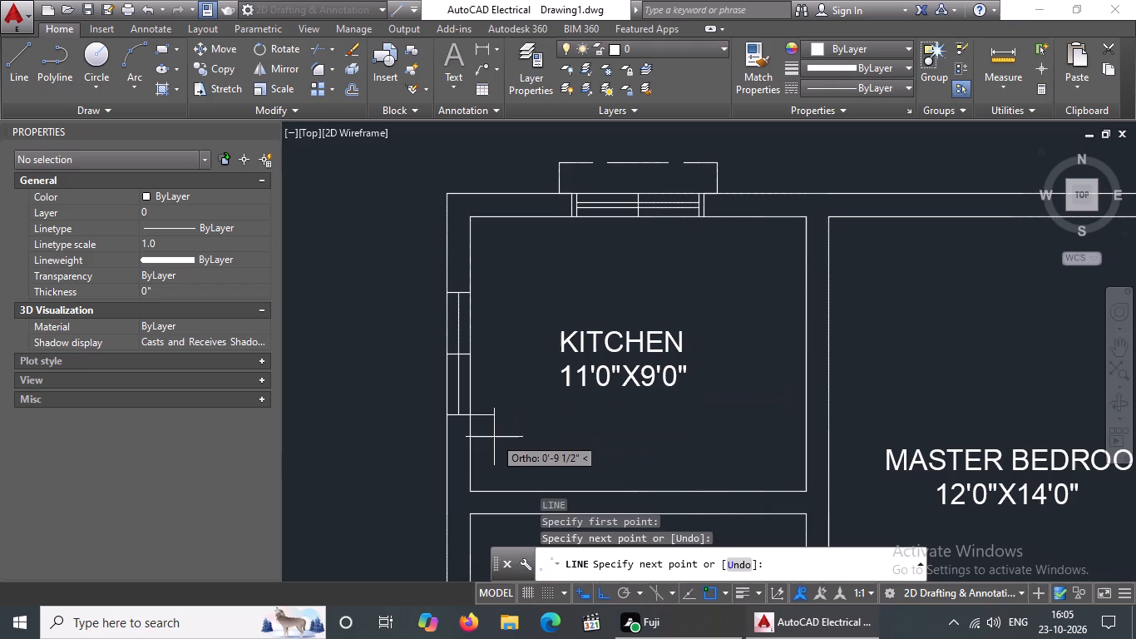
pyautogui.press('Escape')
# Offset the centre line of the kitchen's left-wall window by 1" to each side.
pyautogui.press('o')
pyautogui.press('Return')
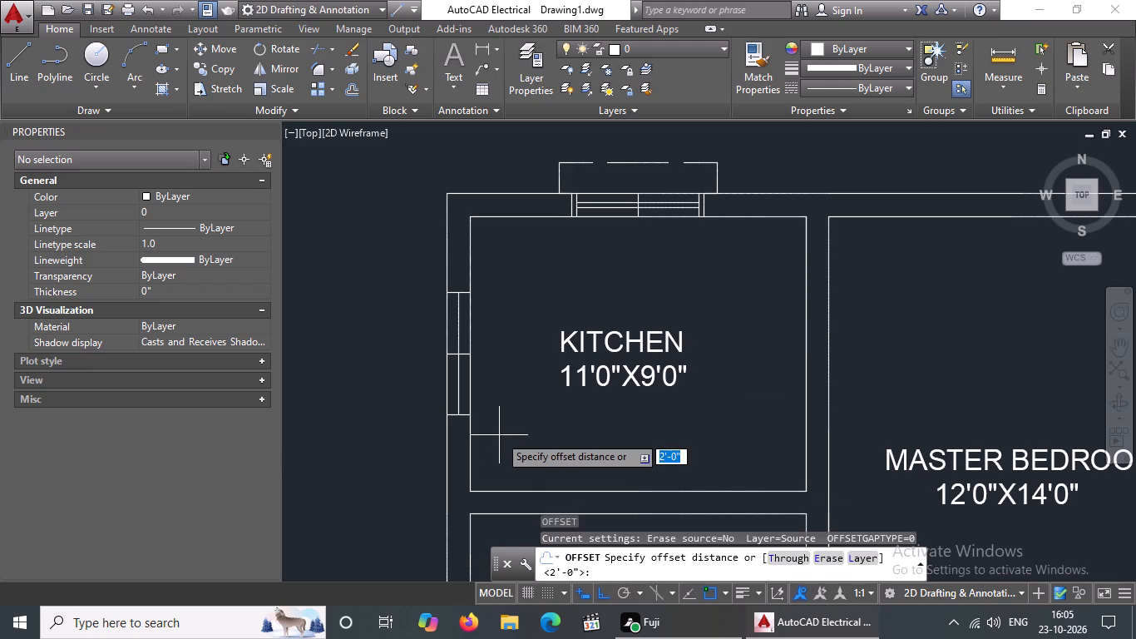
pyautogui.write('1"')
pyautogui.press('Return')
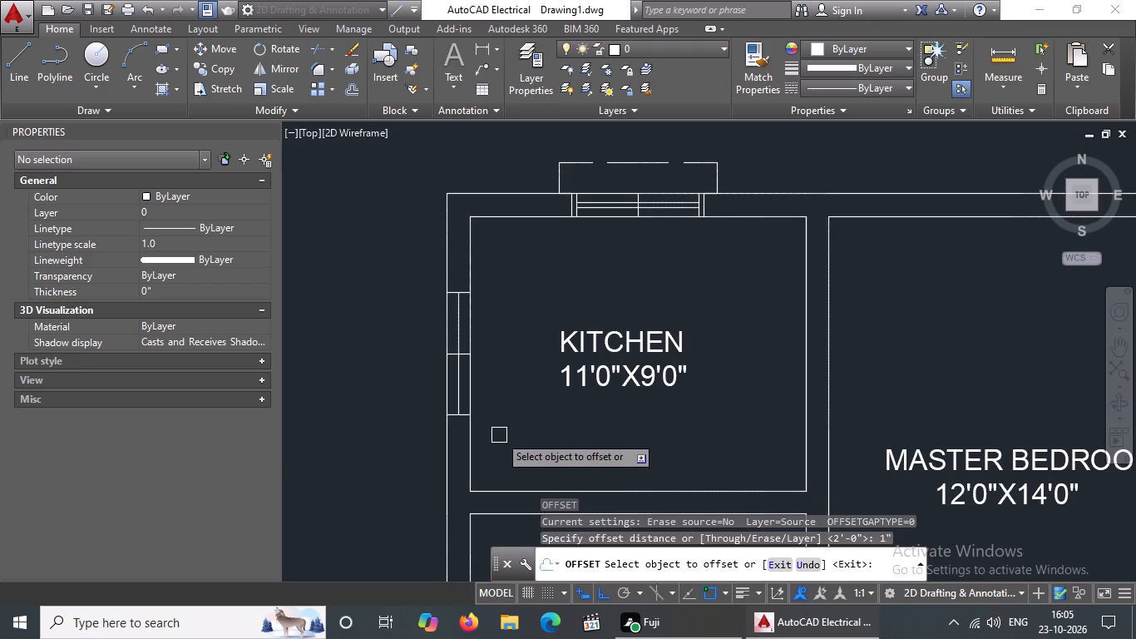
pyautogui.scroll(2, 447, 343)
pyautogui.moveTo(477, 317); pyautogui.dragTo(479, 317)
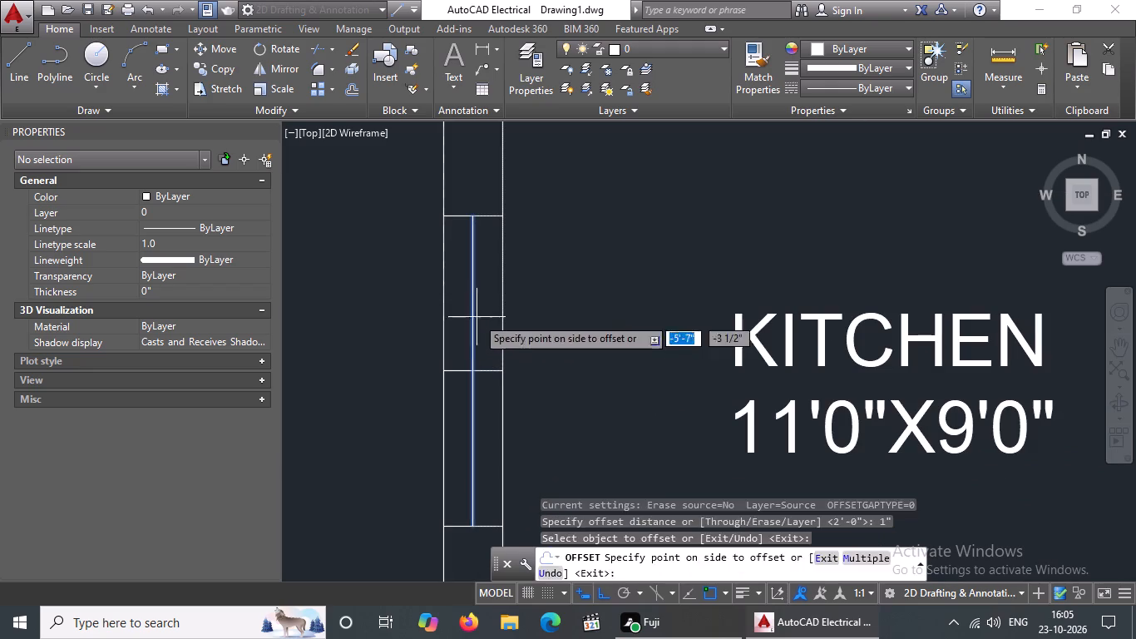
pyautogui.moveTo(479, 317); pyautogui.dragTo(498, 317)
pyautogui.click(529, 318)
pyautogui.moveTo(469, 332); pyautogui.dragTo(453, 344)
pyautogui.click(443, 350)
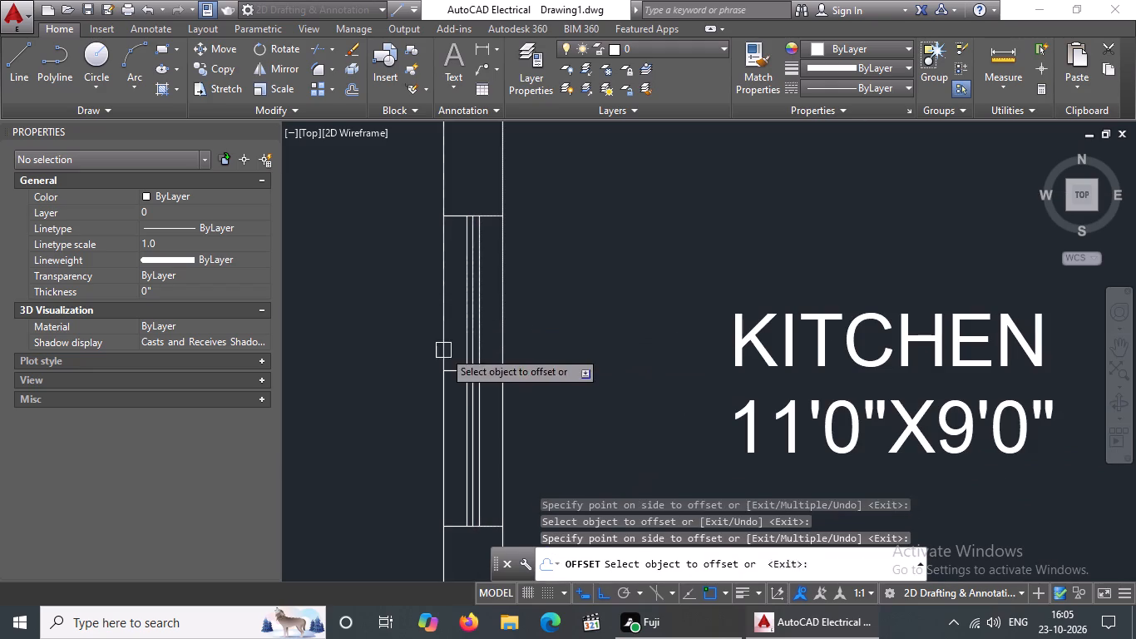
pyautogui.press('Escape')
# Delete the original centre line between the two offset lines in the kitchen's left-wall window.
pyautogui.scroll(2, 477, 344)
pyautogui.click(466, 356)
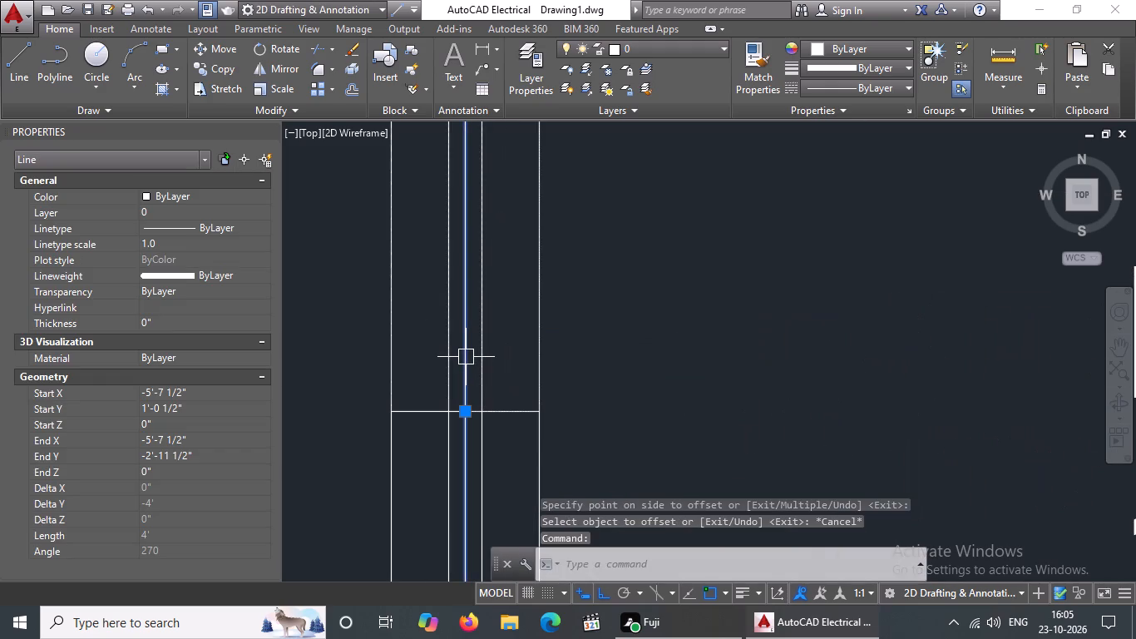
pyautogui.press('Delete')
pyautogui.scroll(-4, 472, 357)
pyautogui.press('Escape')
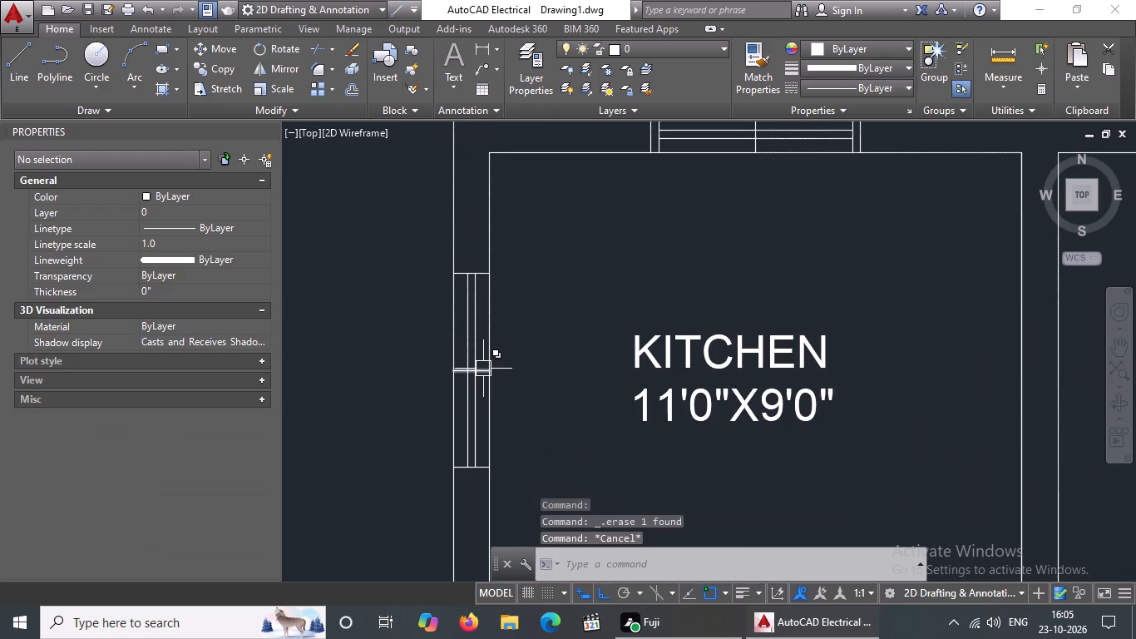
# Offset the left-wall window's upper end line 2" upward and its lower end line 2" downward.
pyautogui.press('o')
pyautogui.press('Return')
pyautogui.write('2"')
pyautogui.press('Return')
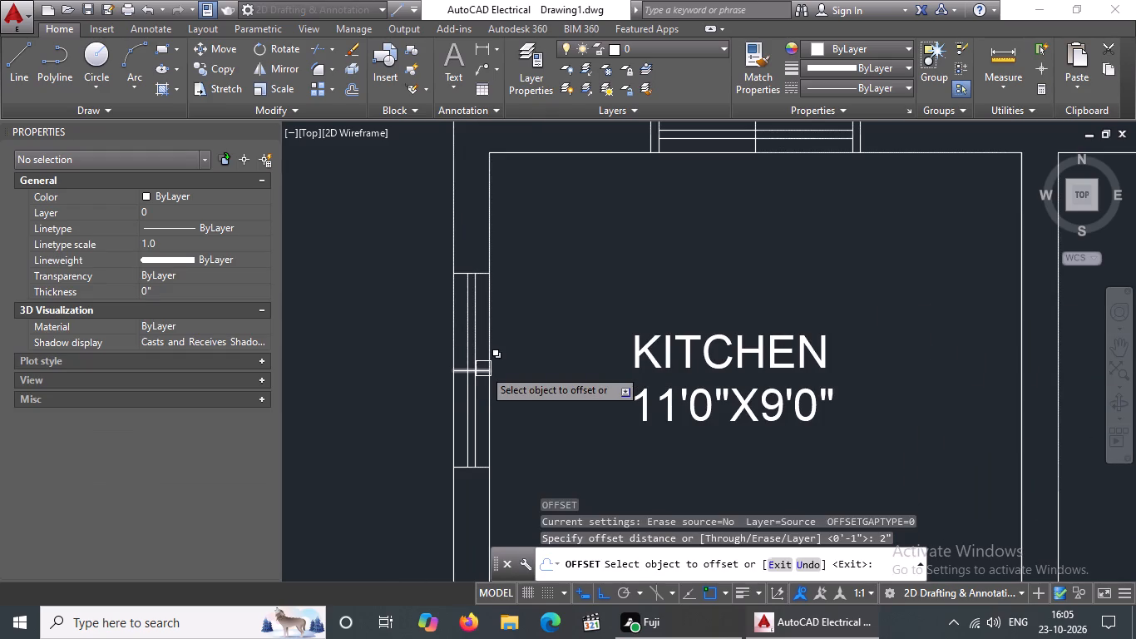
pyautogui.scroll(3, 482, 293)
pyautogui.moveTo(388, 220); pyautogui.dragTo(393, 206)
pyautogui.click(410, 172)
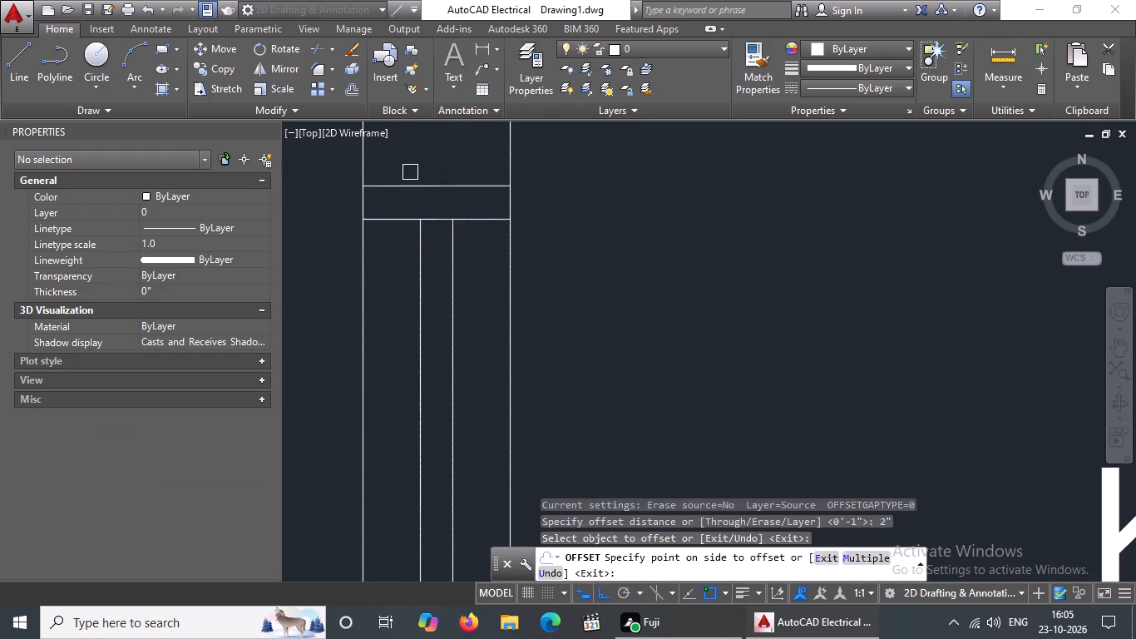
pyautogui.scroll(-4, 431, 164)
pyautogui.scroll(2, 438, 371)
pyautogui.click(406, 394)
pyautogui.moveTo(411, 436); pyautogui.dragTo(412, 448)
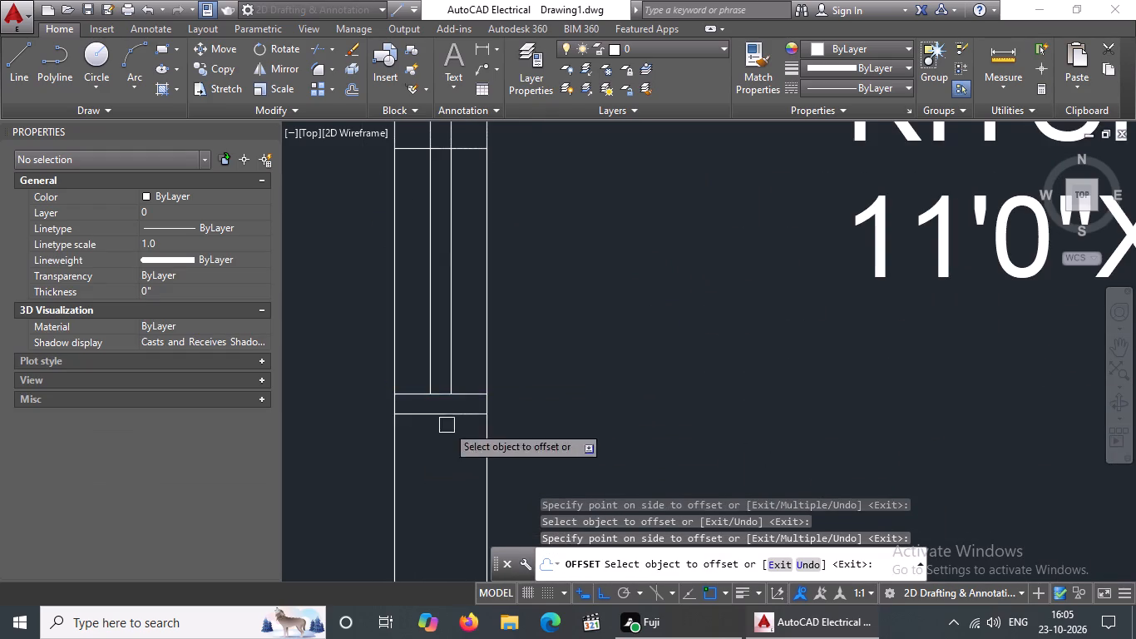
pyautogui.scroll(-4, 454, 427)
pyautogui.press('Escape')
pyautogui.press('Escape')
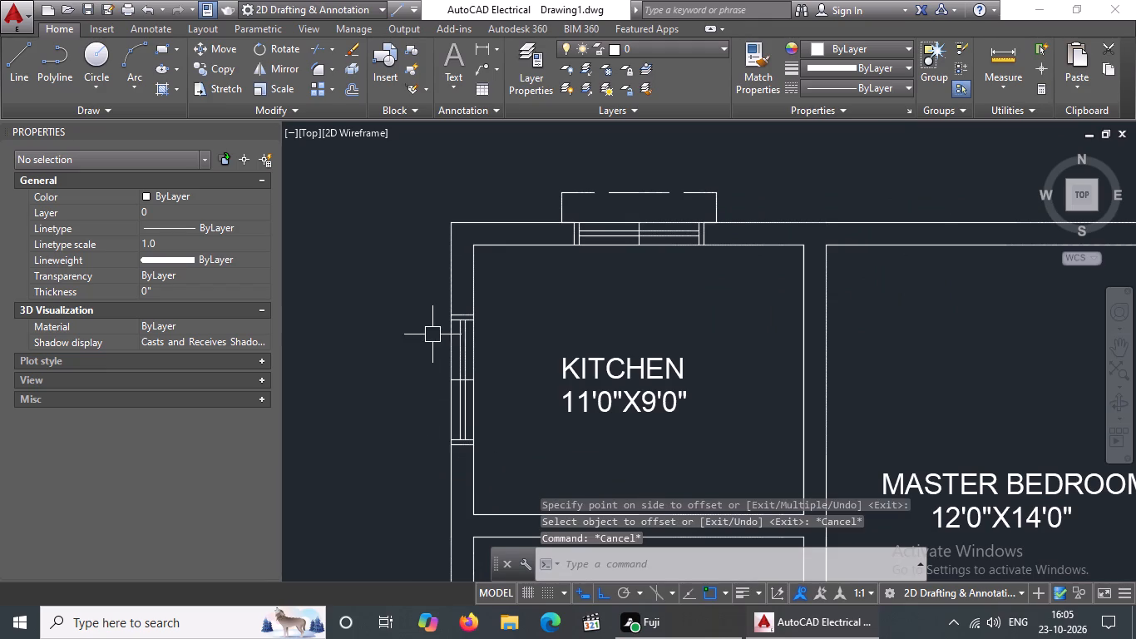
# Draw the projection's upper edge from the left window's upper outer corner: 5" up the outer wall face and 1' outward.
pyautogui.press('l')
pyautogui.press('Return')
pyautogui.scroll(2, 454, 310)
pyautogui.moveTo(442, 324); pyautogui.dragTo(442, 299)
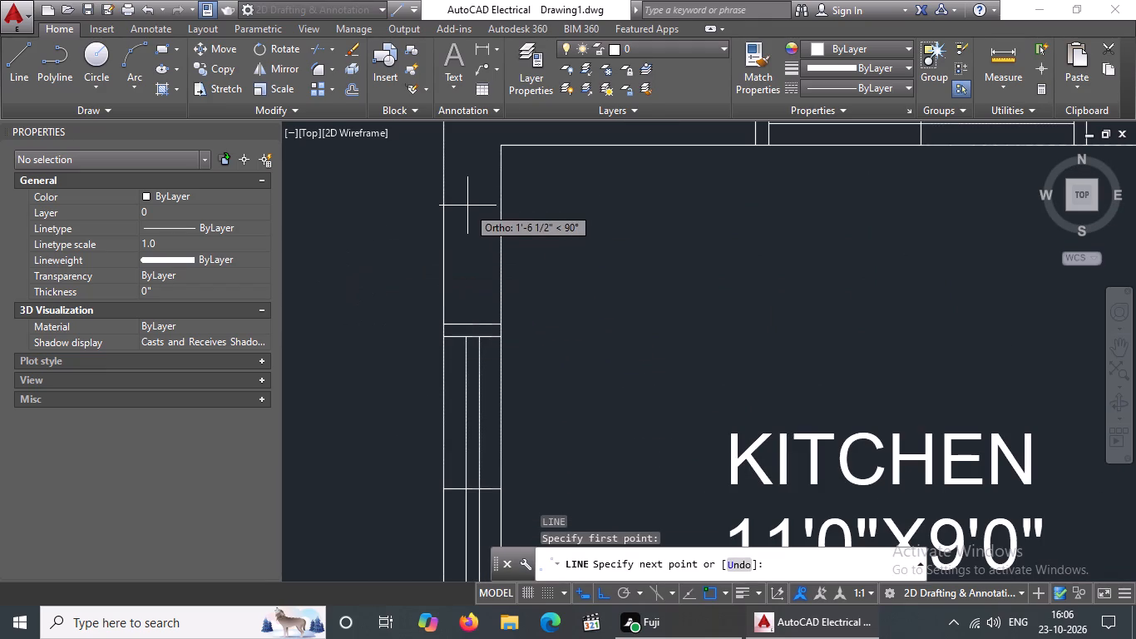
pyautogui.press('5')
pyautogui.hotkey('shift', '"')
pyautogui.press('Return')
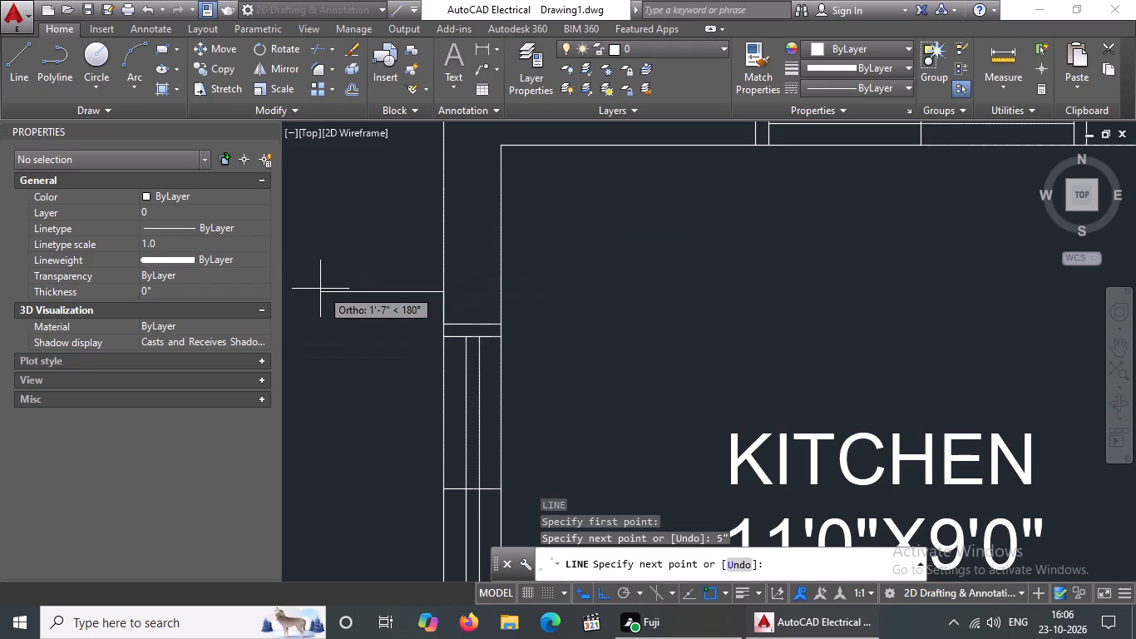
pyautogui.write("1'")
pyautogui.press('Return')
pyautogui.press('Return')
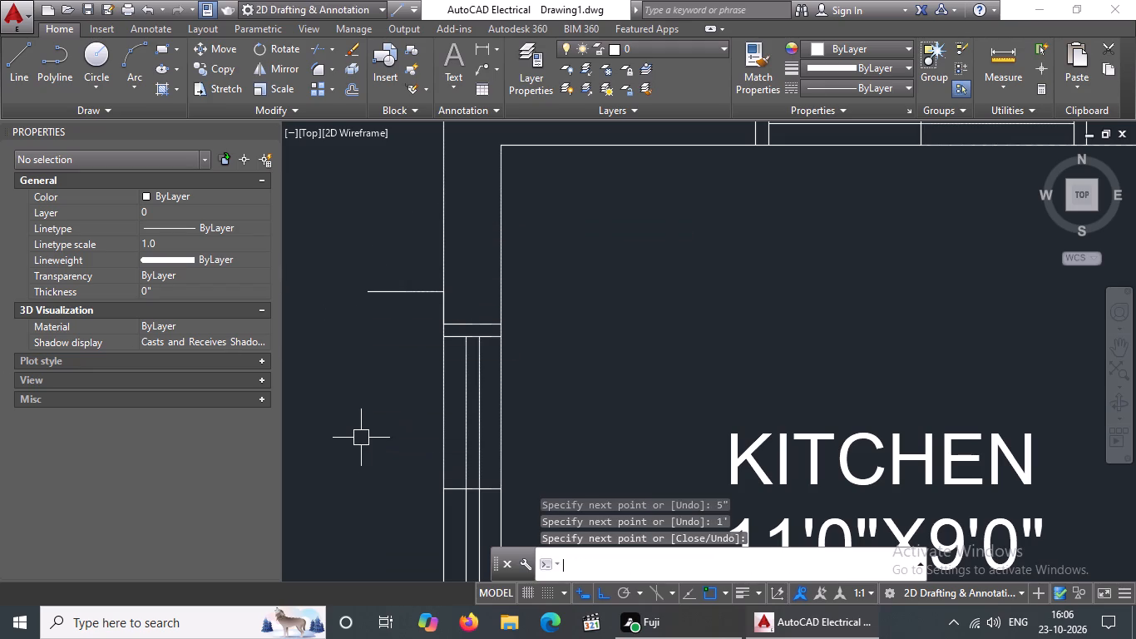
# Draw the projection's remaining edges from the left window's lower outer corner: 5" down, 1' outward, and up to the upper edge's outer end.
pyautogui.scroll(-4, 458, 439)
pyautogui.moveTo(490, 453); pyautogui.dragTo(500, 354, button='middle')
pyautogui.scroll(3, 491, 403)
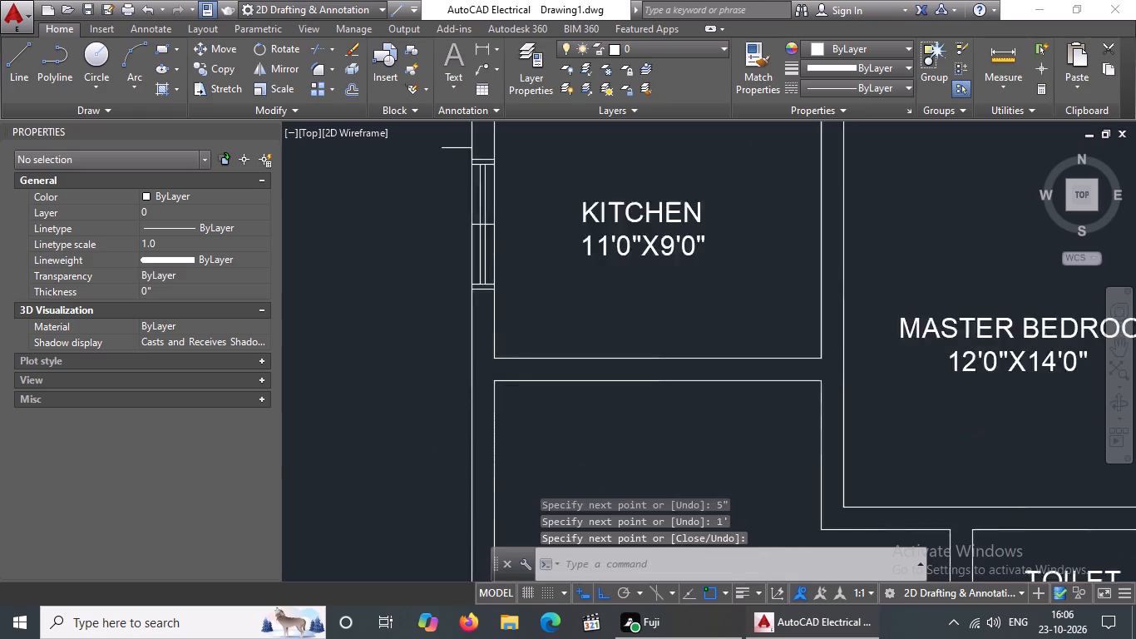
pyautogui.scroll(-2, 461, 264)
pyautogui.moveTo(474, 275); pyautogui.dragTo(464, 459, button='middle')
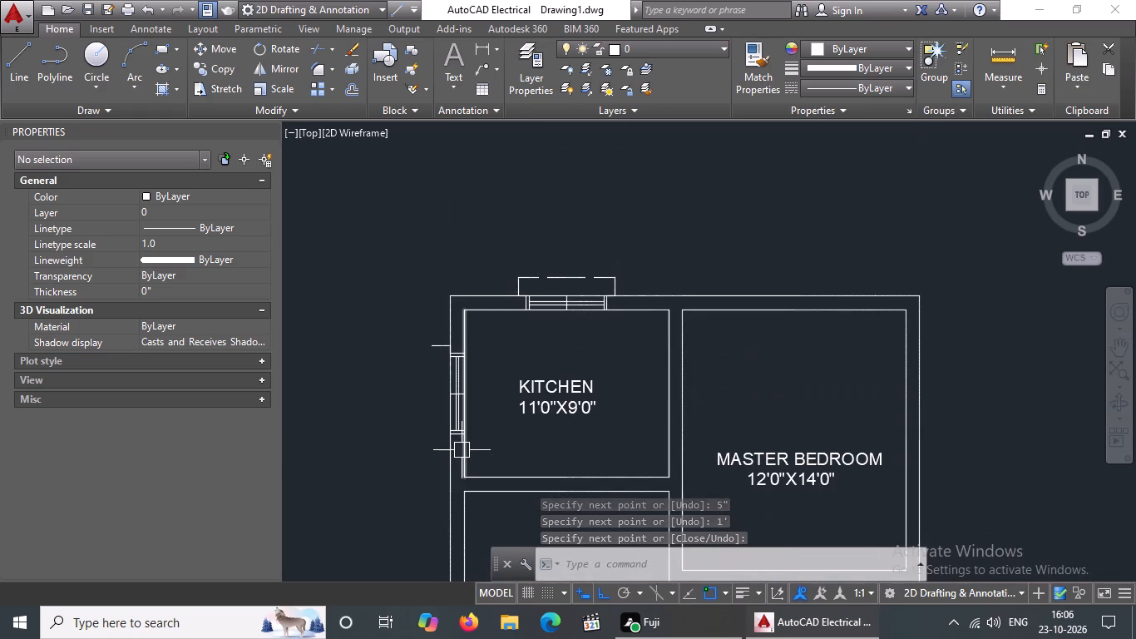
pyautogui.scroll(2, 462, 450)
pyautogui.press('l')
pyautogui.press('Return')
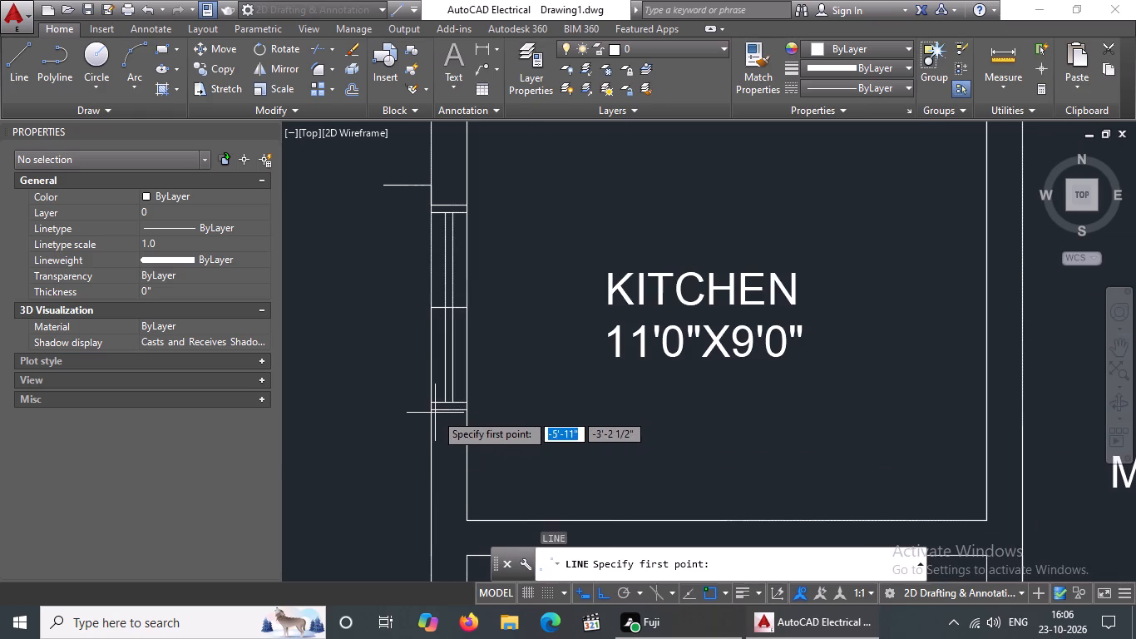
pyautogui.moveTo(432, 410); pyautogui.dragTo(421, 456)
pyautogui.write('5"')
pyautogui.press('Return')
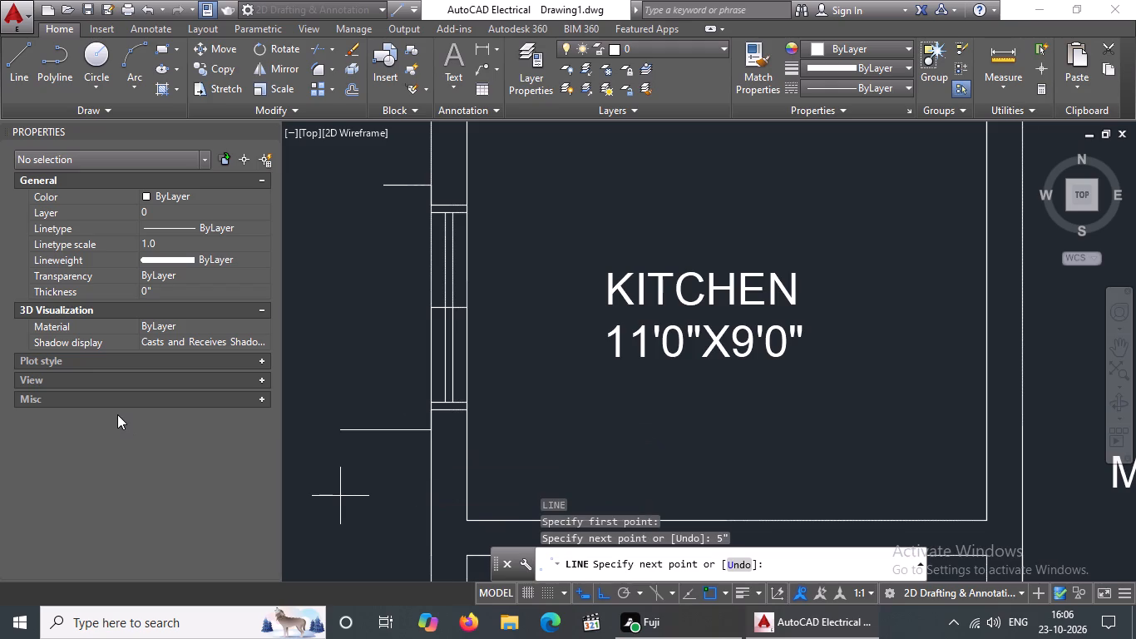
pyautogui.write("1'")
pyautogui.press('Return')
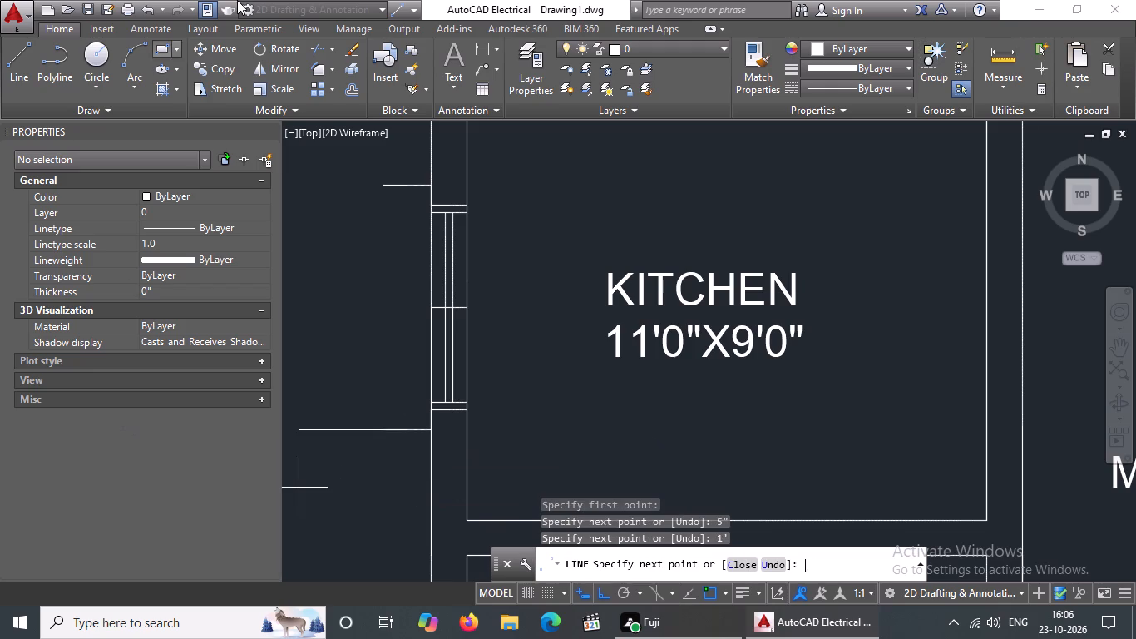
pyautogui.click(386, 186)
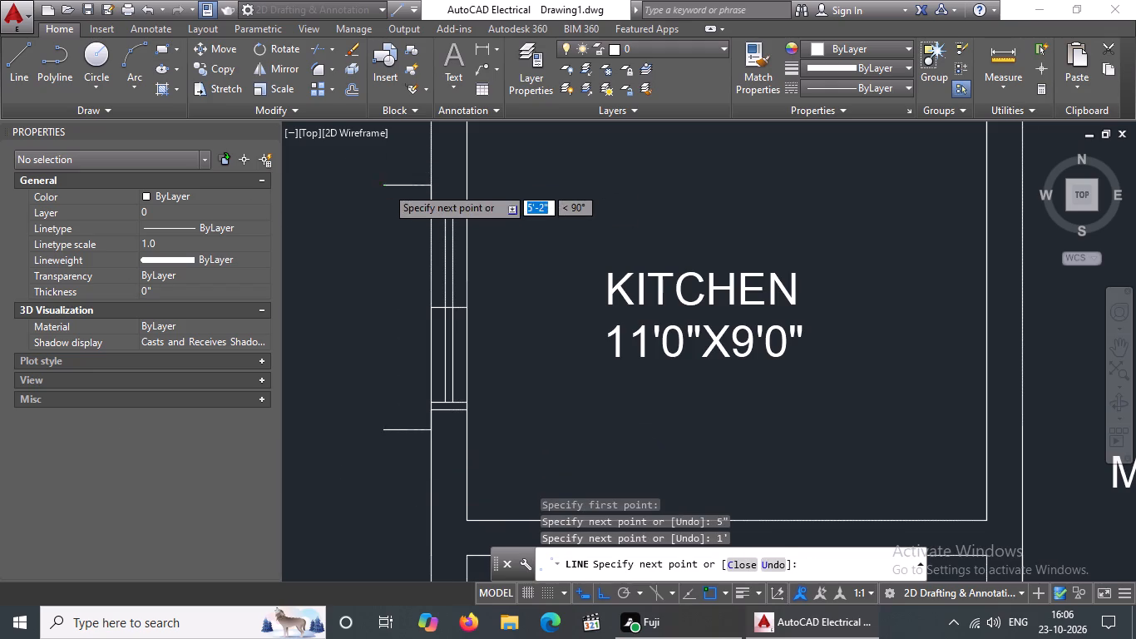
pyautogui.scroll(-4, 400, 219)
pyautogui.press('Escape')
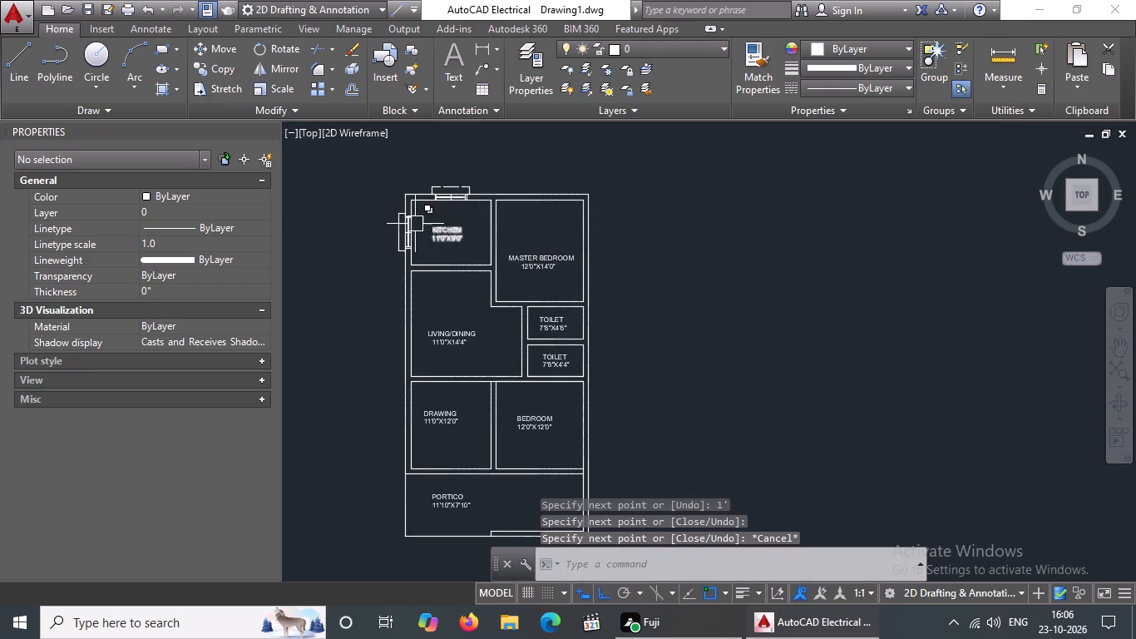
# Select the left window projection's long outer line and lower lines and assign them the ACAD_ISO02W100 linetype.
pyautogui.scroll(4, 414, 223)
pyautogui.scroll(-2, 389, 229)
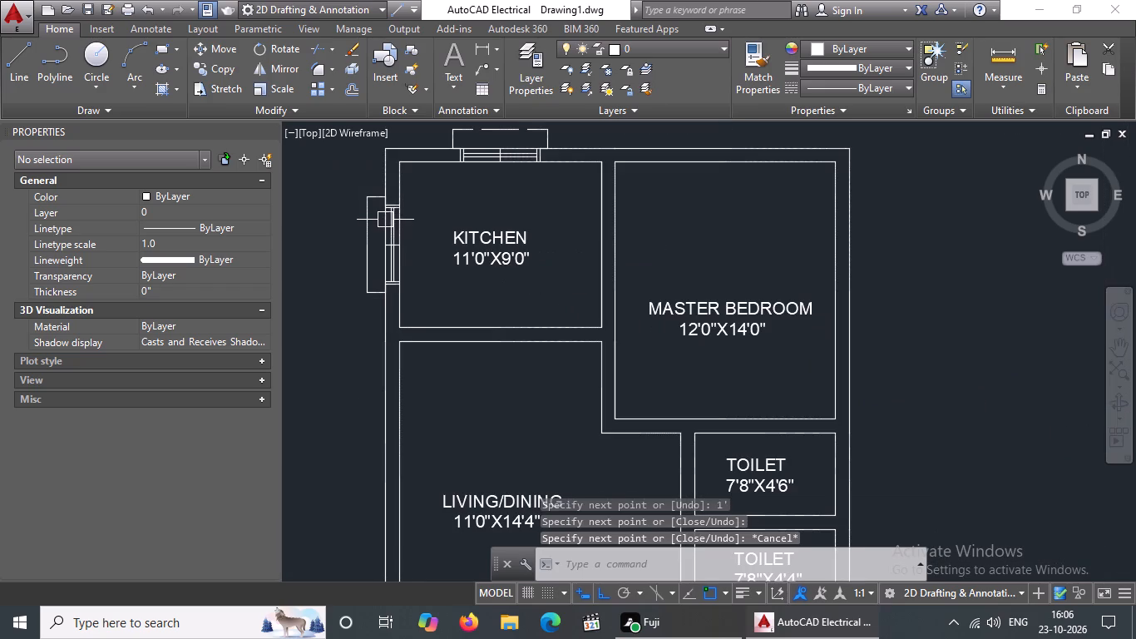
pyautogui.scroll(3, 371, 191)
pyautogui.click(318, 196)
pyautogui.scroll(-4, 395, 250)
pyautogui.scroll(3, 406, 344)
pyautogui.click(416, 375)
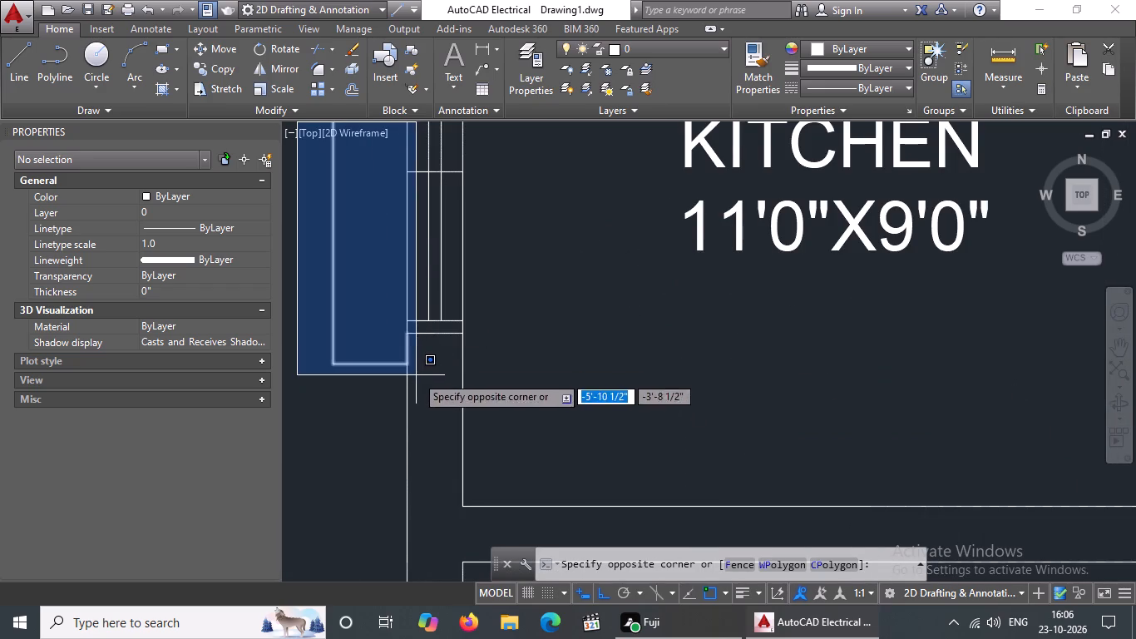
pyautogui.click(867, 87)
pyautogui.click(867, 148)
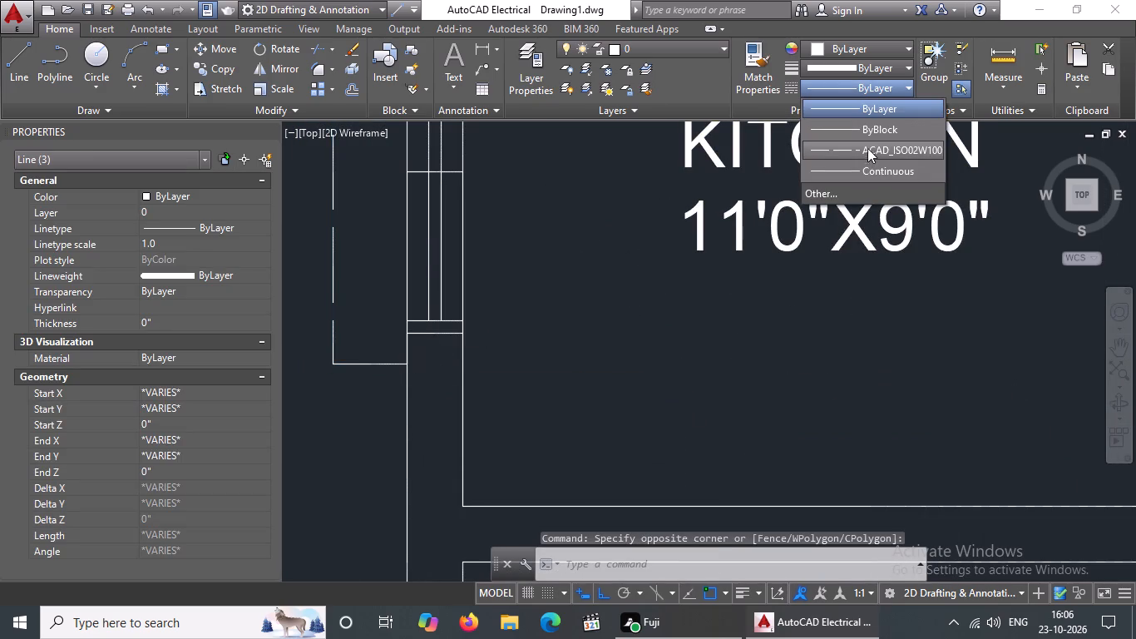
# Set the linetype scale of the selected left window projection lines to 2 and deselect them.
pyautogui.click(172, 241)
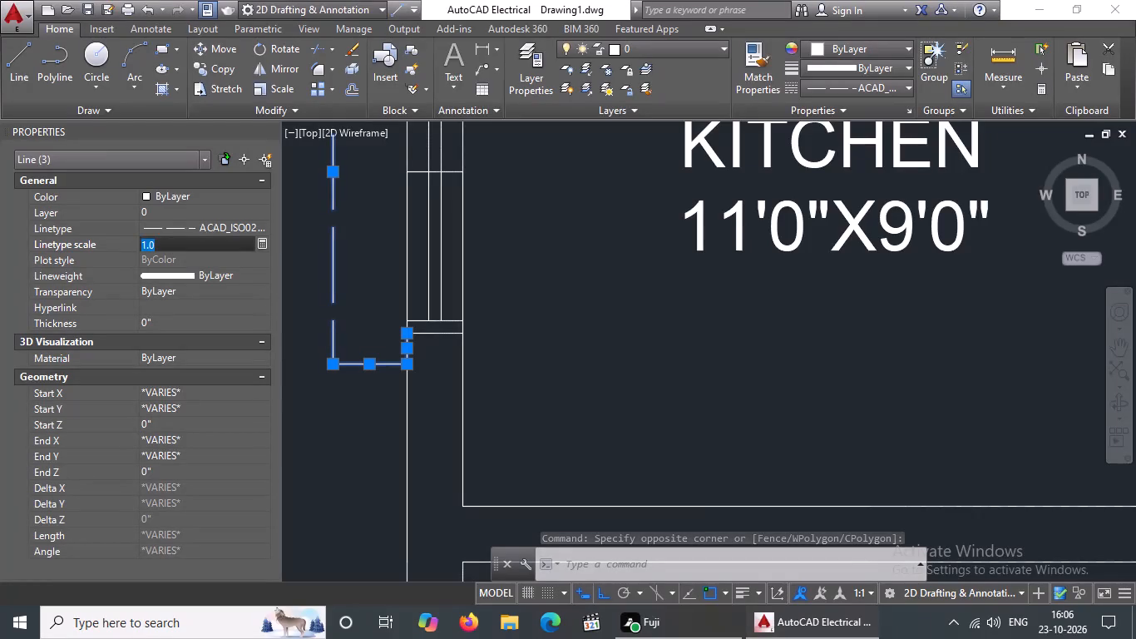
pyautogui.press('BackSpace')
pyautogui.press('BackSpace')
pyautogui.press('BackSpace')
pyautogui.press('BackSpace')
pyautogui.press('2')
pyautogui.press('Return')
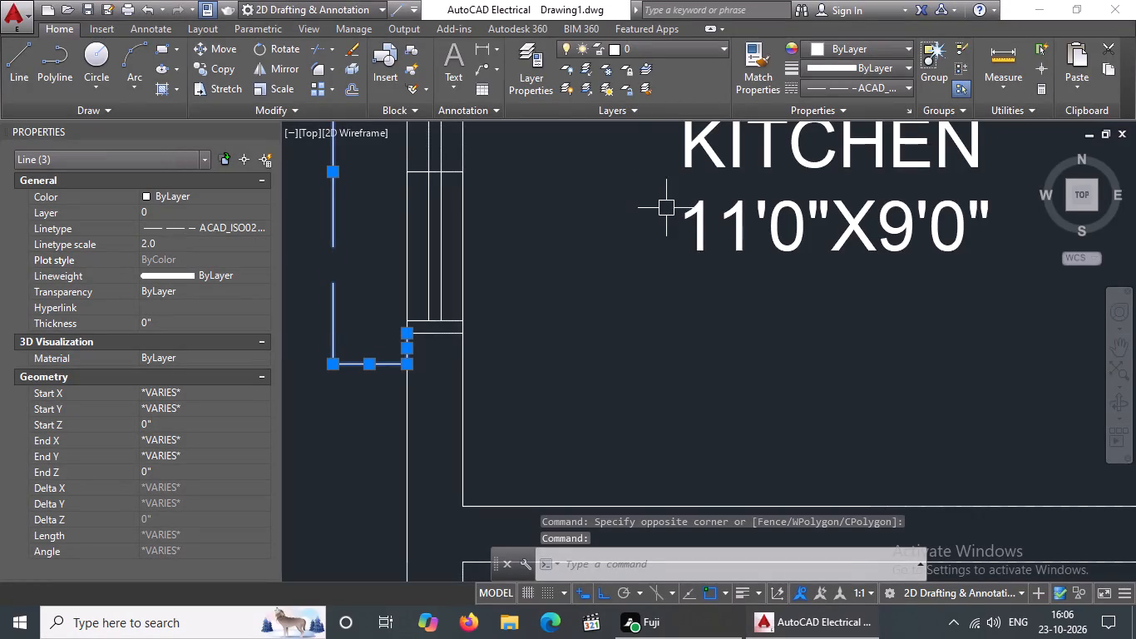
pyautogui.scroll(-3, 628, 259)
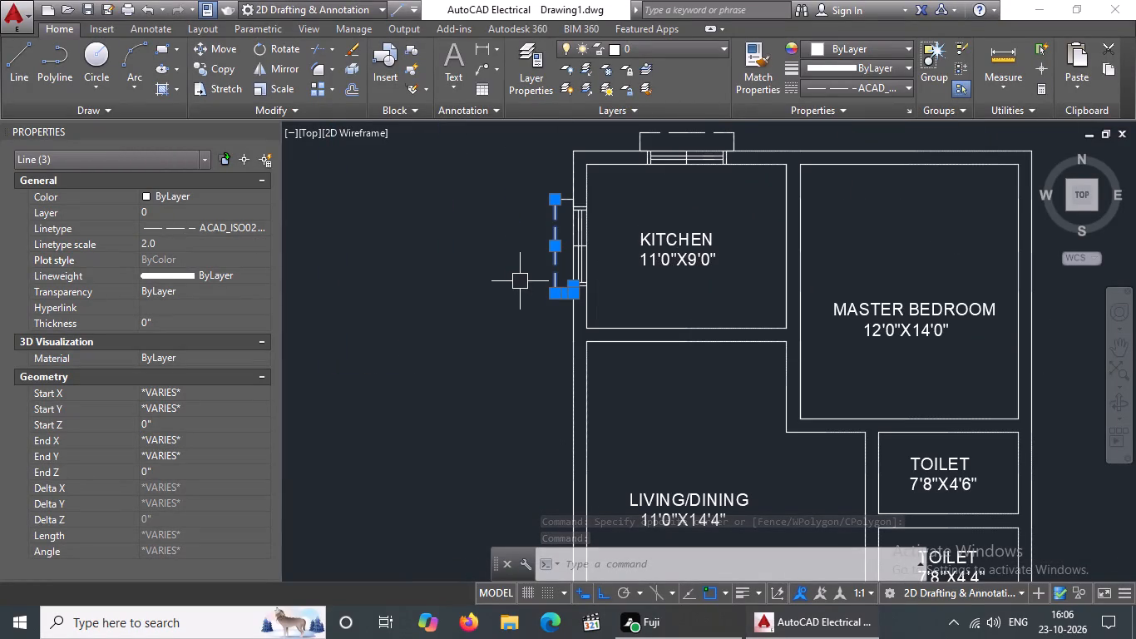
pyautogui.scroll(-2, 566, 299)
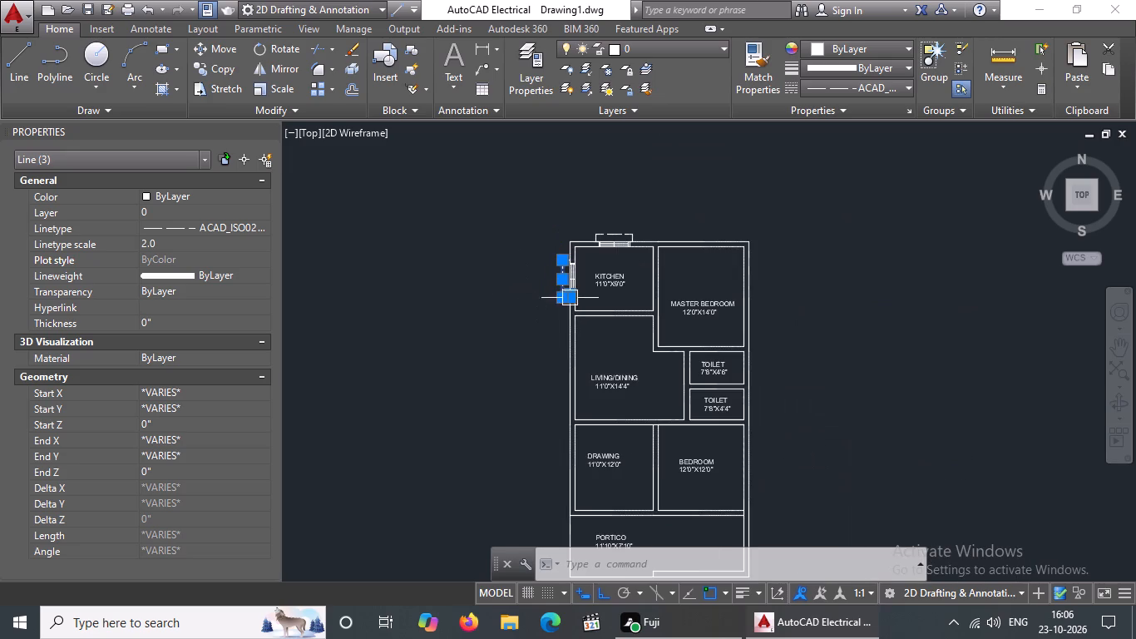
pyautogui.scroll(2, 705, 271)
pyautogui.press('Escape')
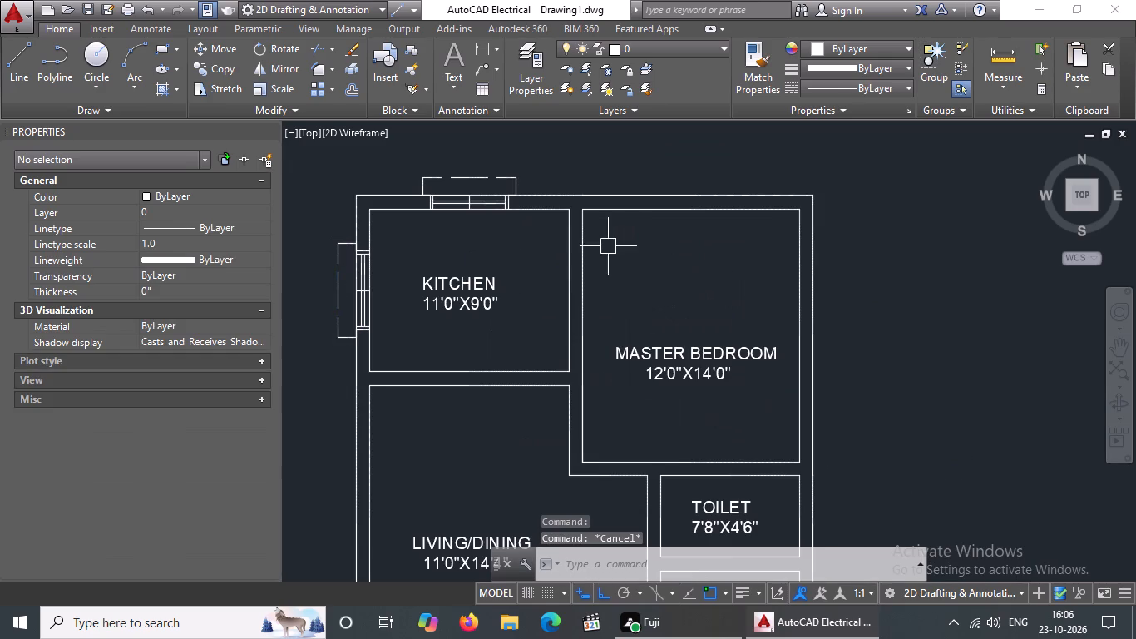
# Draw a 9" line across the master bedroom's top outer wall, starting at the midpoint of its inner face.
pyautogui.moveTo(20, 69); pyautogui.dragTo(297, 130)
pyautogui.press('Escape')
pyautogui.press('l')
pyautogui.press('Return')
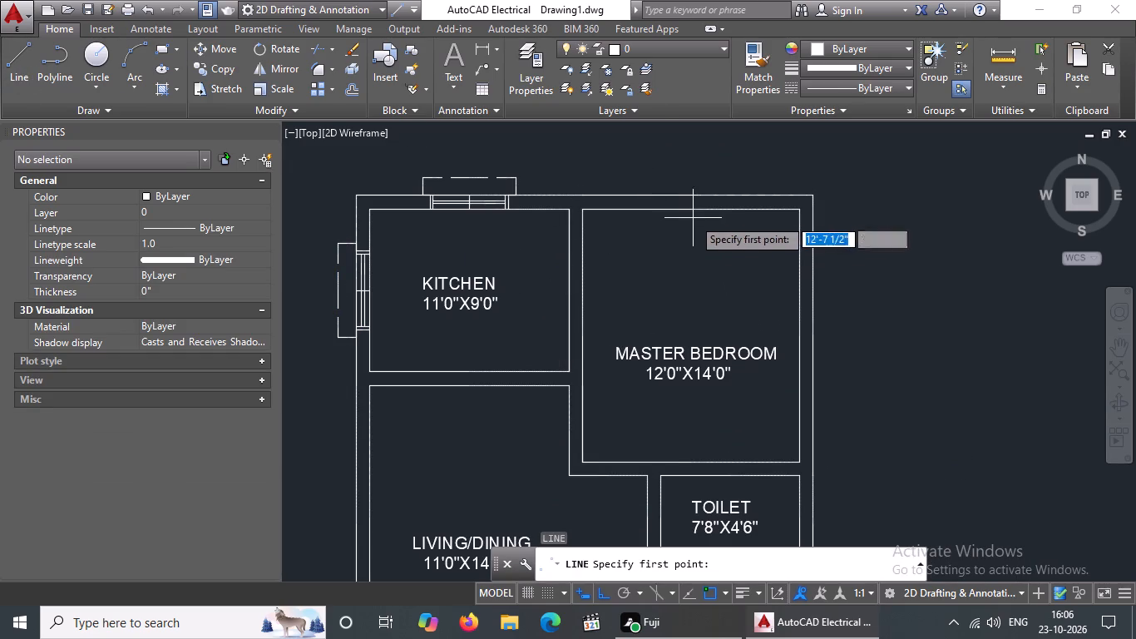
pyautogui.click(692, 207)
pyautogui.press('9')
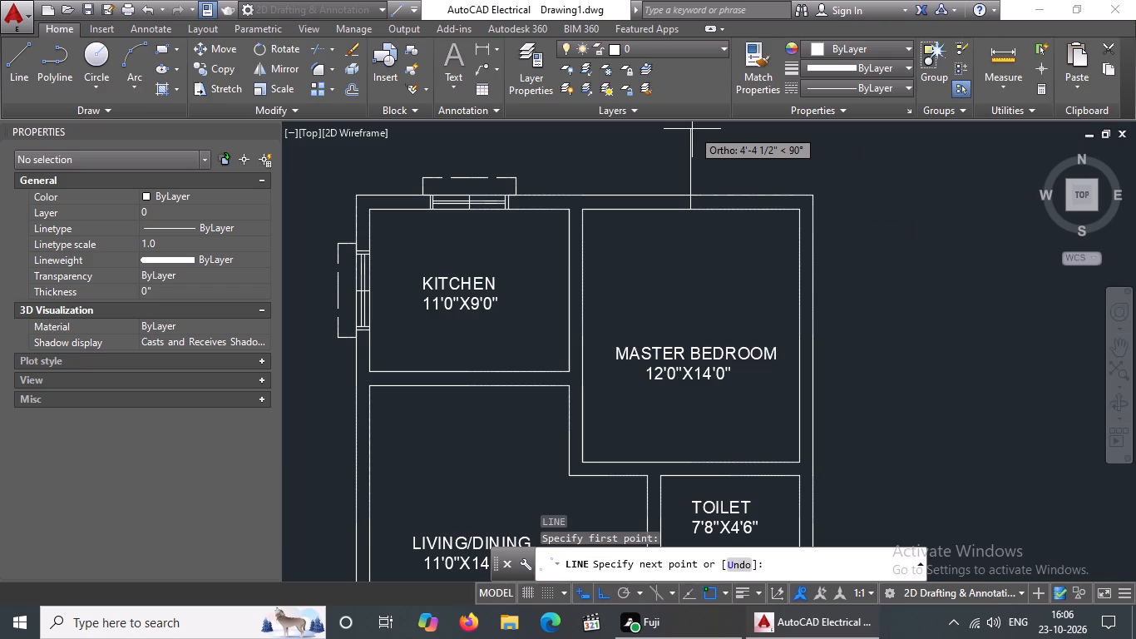
pyautogui.hotkey('shift', '"')
pyautogui.press('Return')
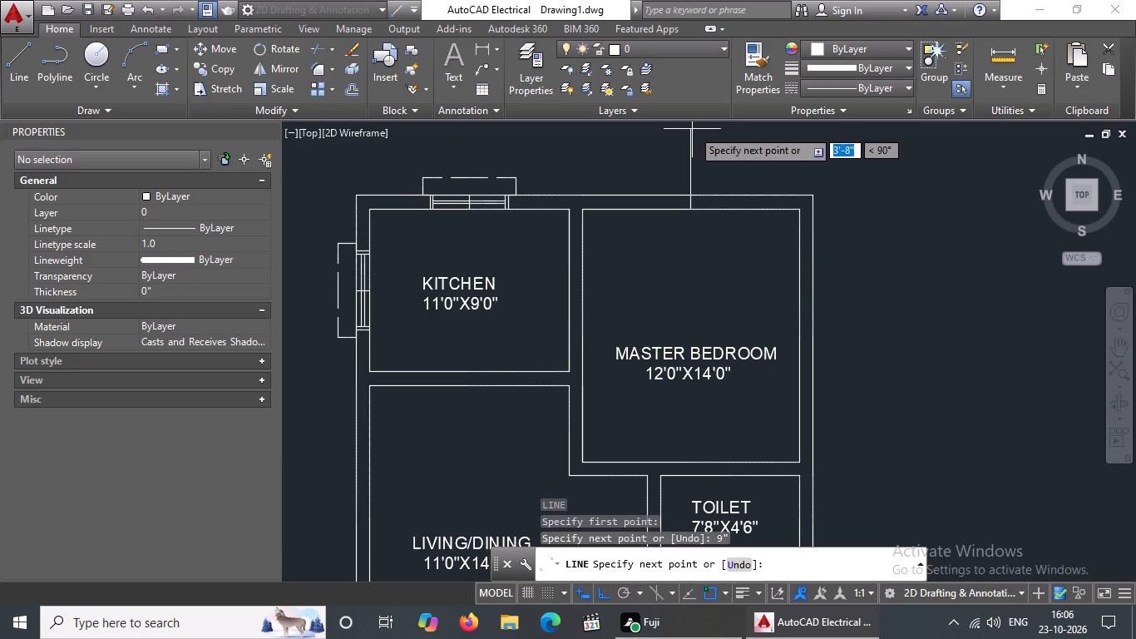
pyautogui.press('Return')
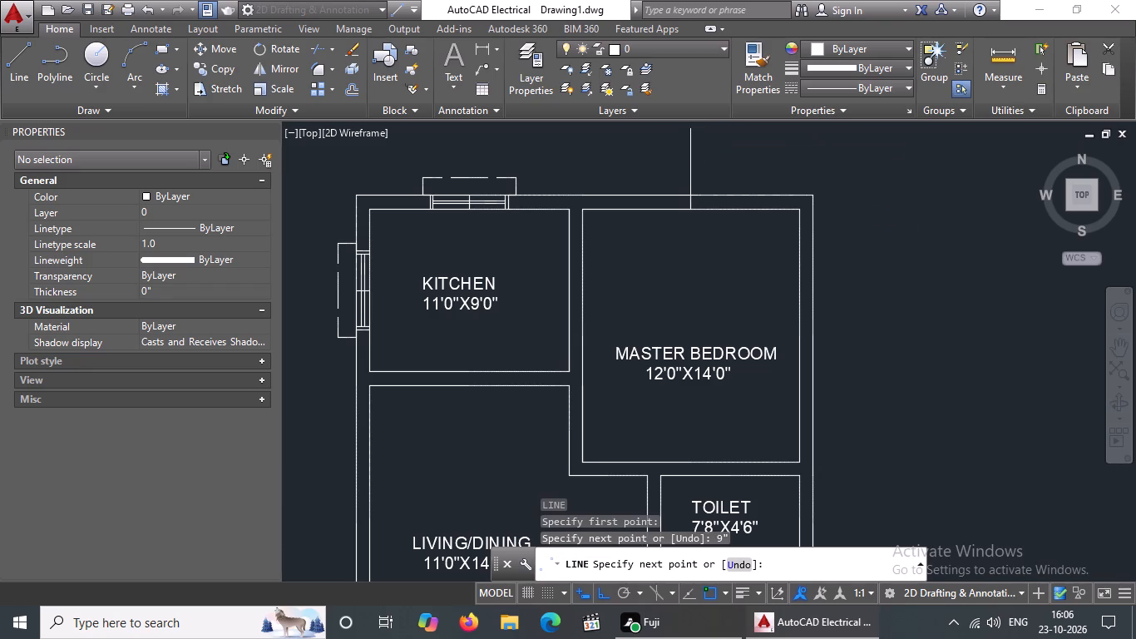
pyautogui.press('Escape')
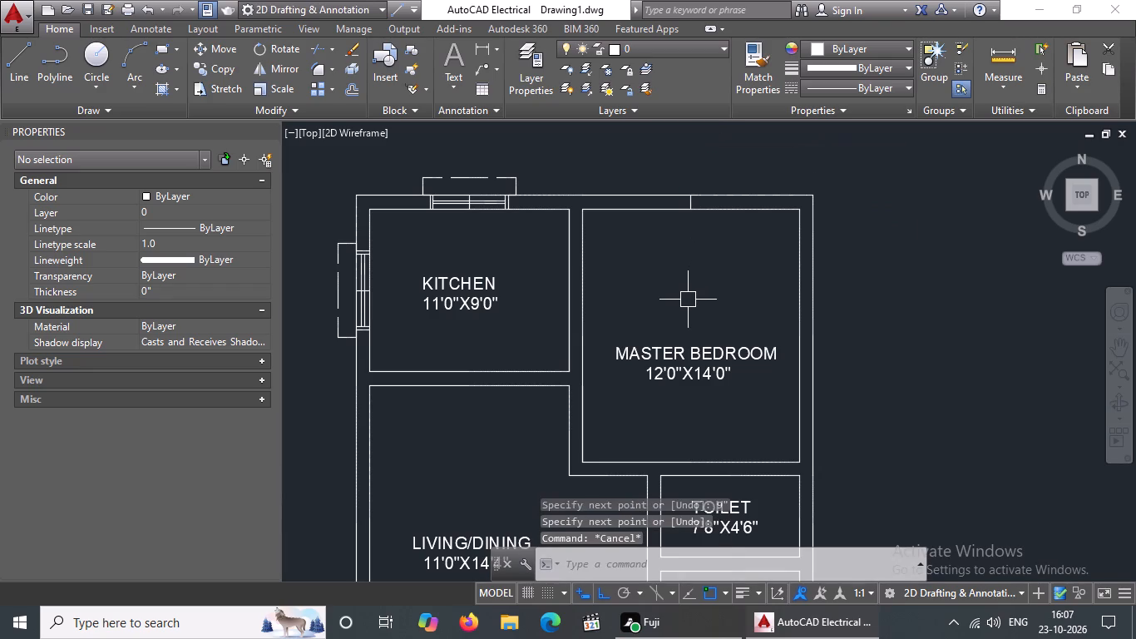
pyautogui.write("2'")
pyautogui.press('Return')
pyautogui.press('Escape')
# Offset the short line across the master bedroom's top outer wall by 2' to each side.
pyautogui.press('o')
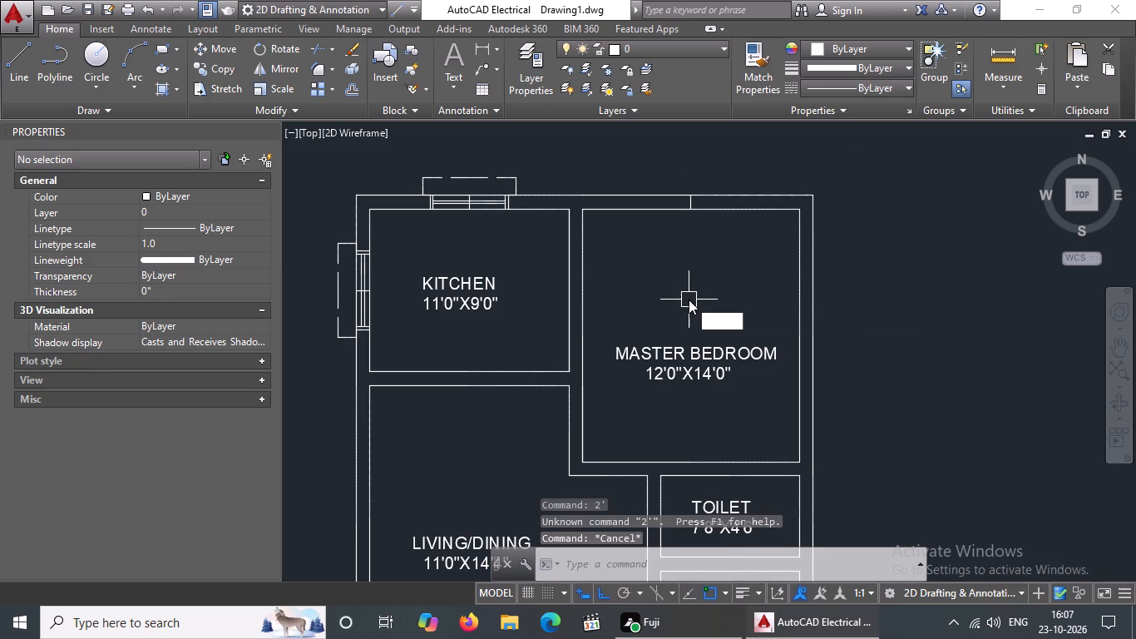
pyautogui.press('Return')
pyautogui.write("2'")
pyautogui.press('Return')
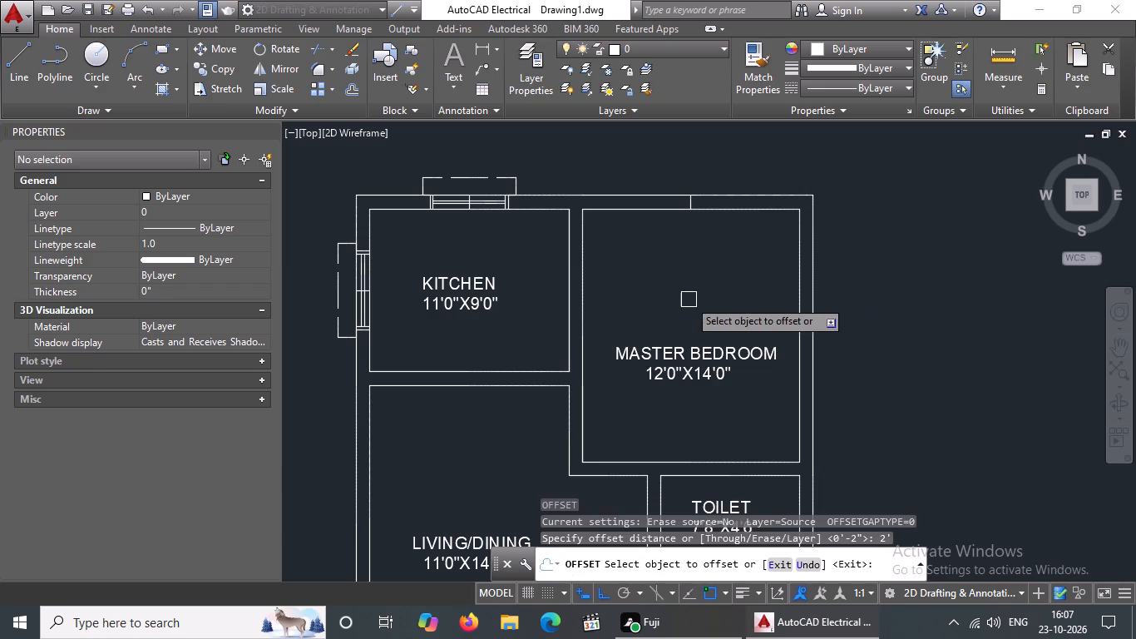
pyautogui.scroll(2, 684, 164)
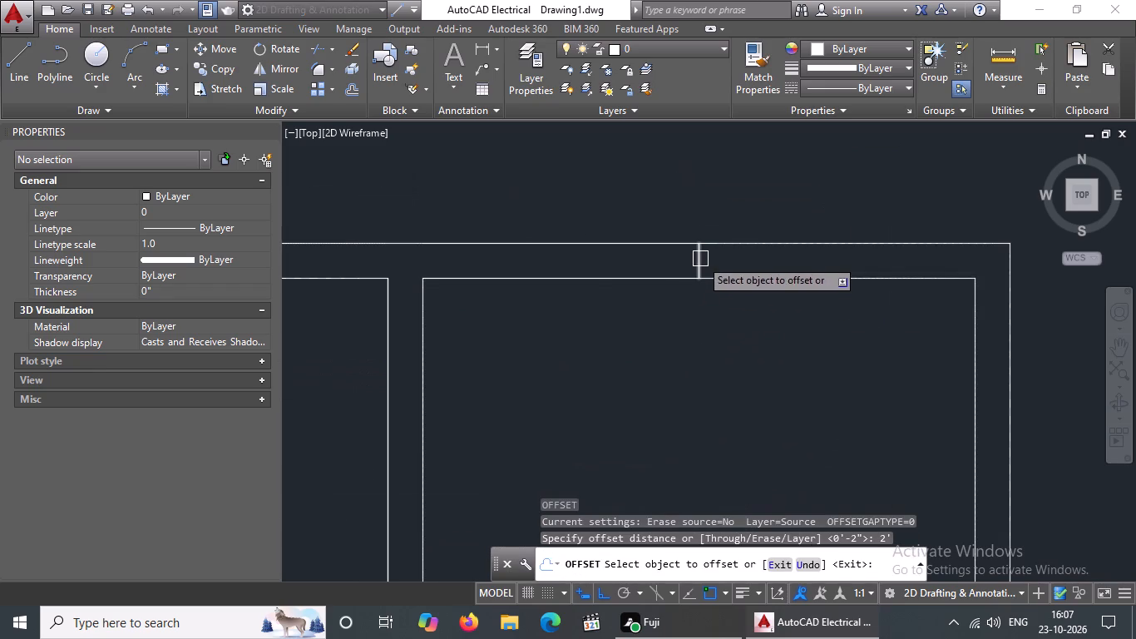
pyautogui.moveTo(700, 259); pyautogui.dragTo(693, 261)
pyautogui.click(566, 288)
pyautogui.moveTo(696, 258); pyautogui.dragTo(715, 255)
pyautogui.click(754, 257)
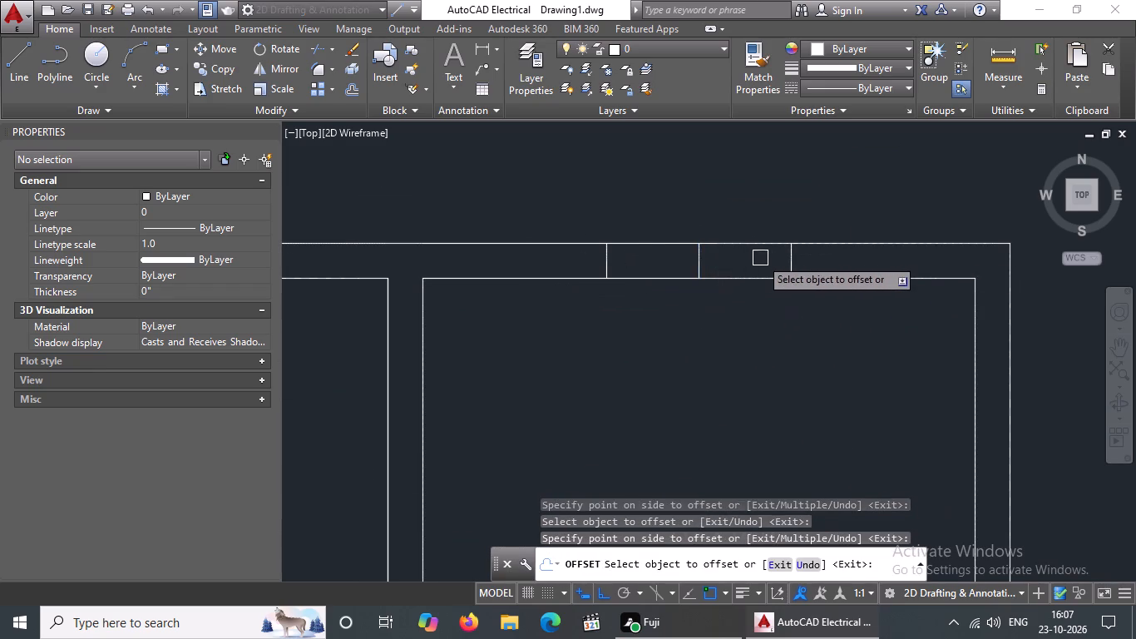
pyautogui.scroll(-3, 758, 260)
pyautogui.scroll(2, 765, 232)
pyautogui.press('Escape')
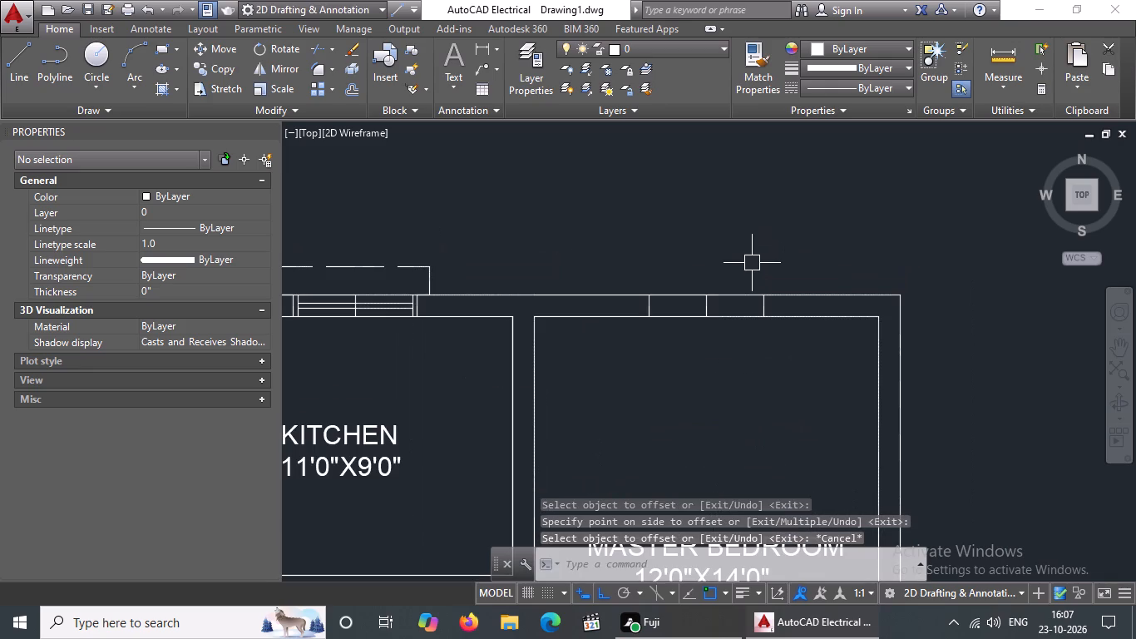
# Draw a line along the middle of the wall joining the midpoints of the two offset window end lines.
pyautogui.press('l')
pyautogui.press('Return')
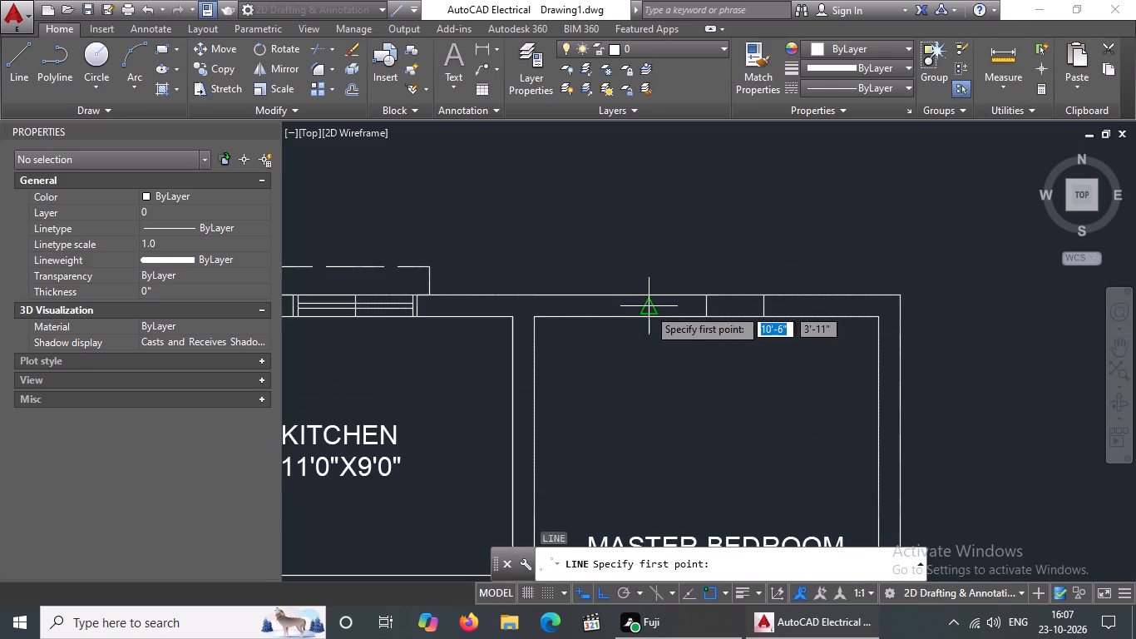
pyautogui.moveTo(649, 309); pyautogui.dragTo(682, 300)
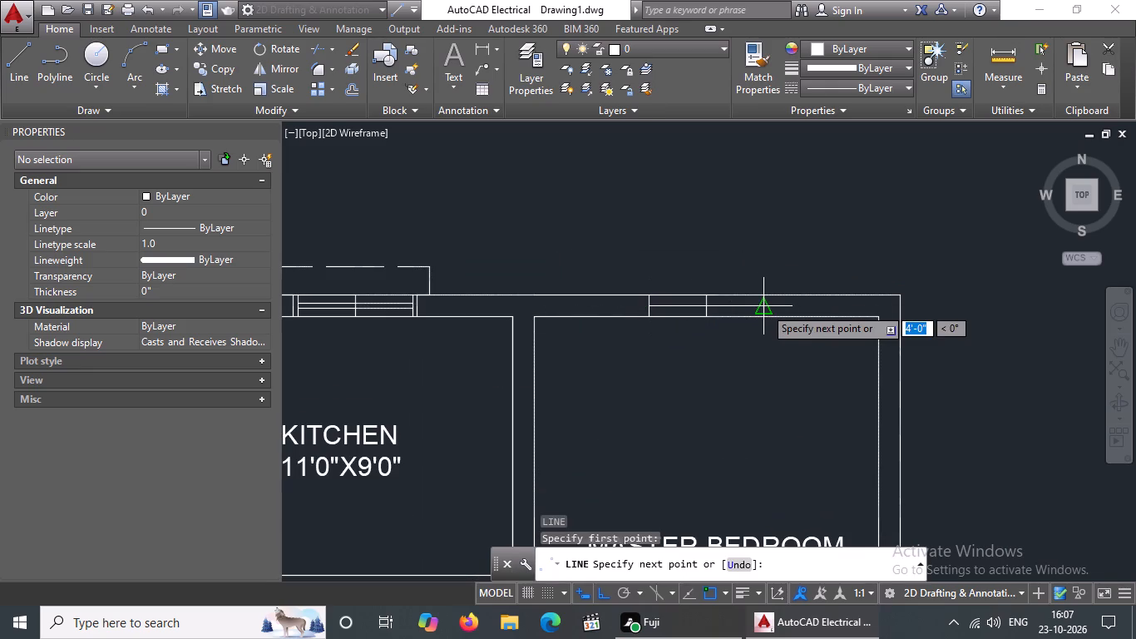
pyautogui.click(764, 307)
pyautogui.press('Escape')
# Offset both end lines of the master bedroom's top window 2" outward.
pyautogui.scroll(1, 764, 288)
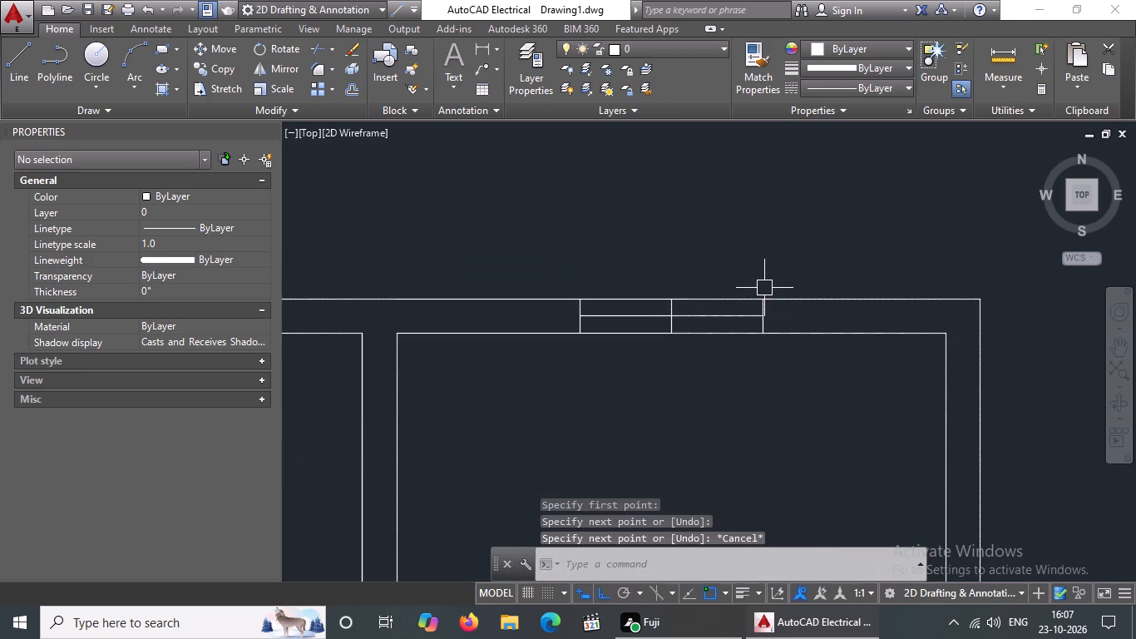
pyautogui.press('Escape')
pyautogui.press('o')
pyautogui.press('Return')
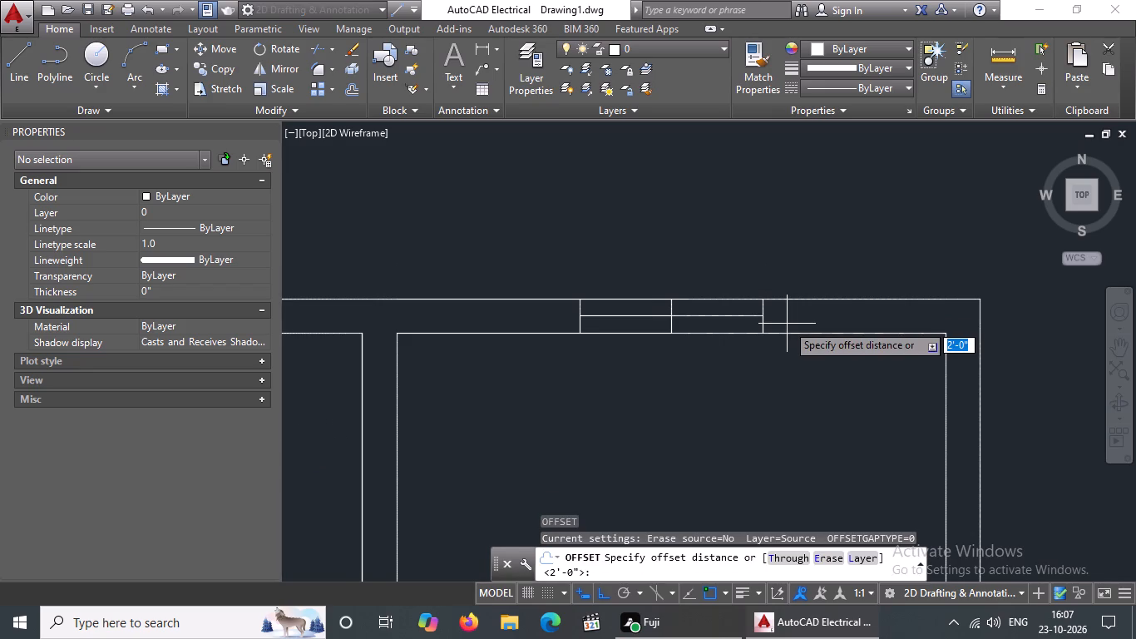
pyautogui.write('2"')
pyautogui.press('Return')
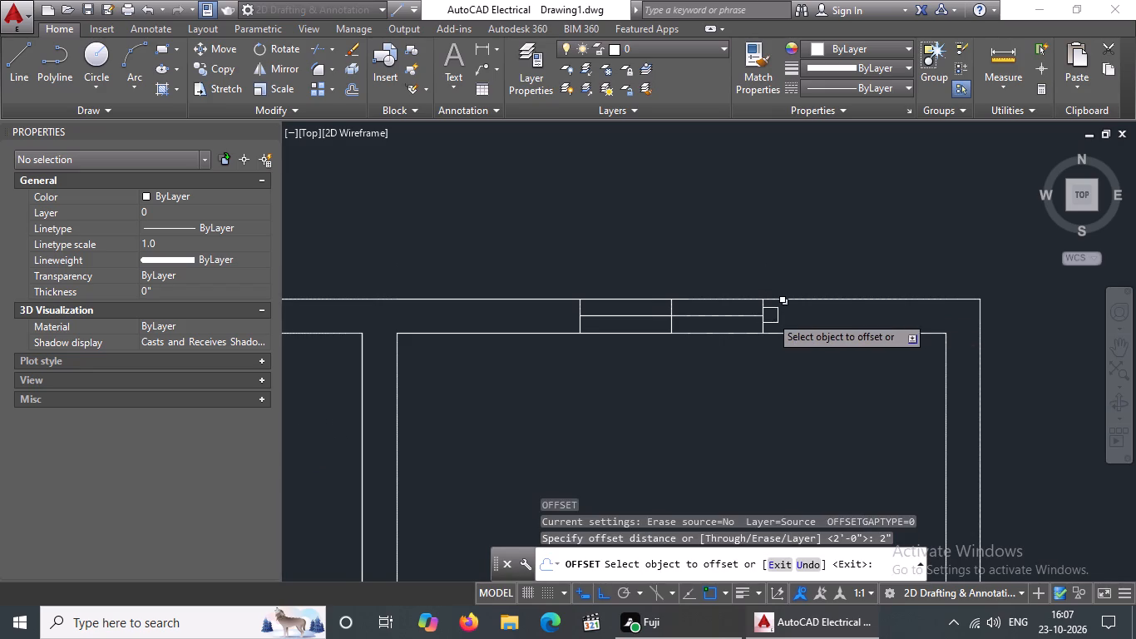
pyautogui.moveTo(762, 326); pyautogui.dragTo(773, 323)
pyautogui.click(797, 319)
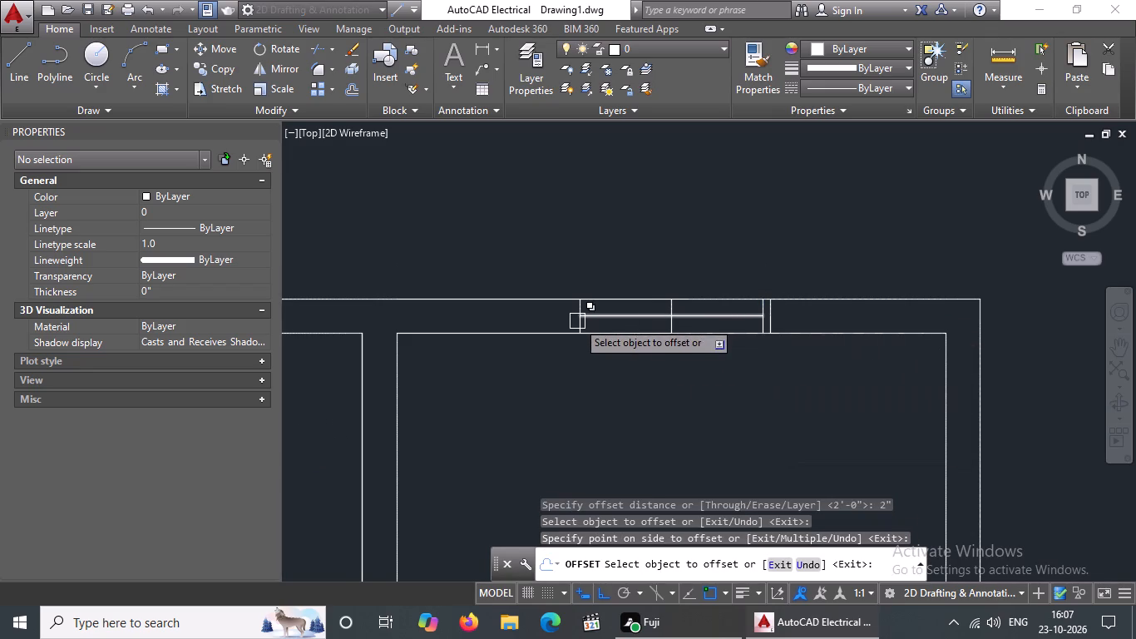
pyautogui.click(576, 329)
pyautogui.click(539, 323)
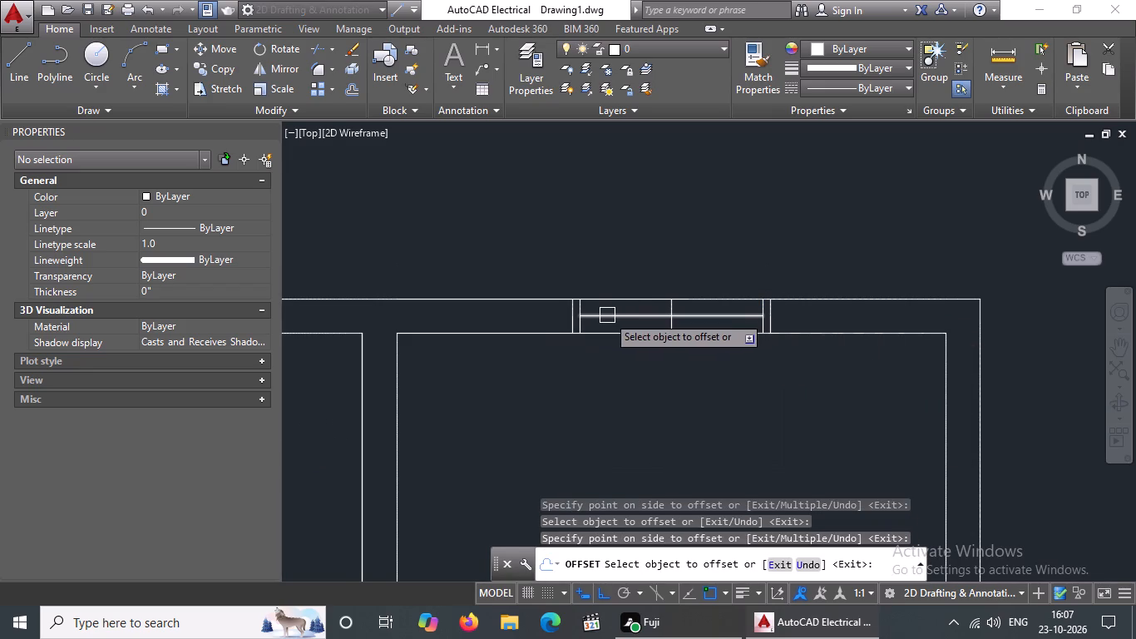
pyautogui.press('Escape')
# Draw the projection's left edge from the window's upper-left outer corner: 5" left along the wall, 1' outward.
pyautogui.press('l')
pyautogui.press('Return')
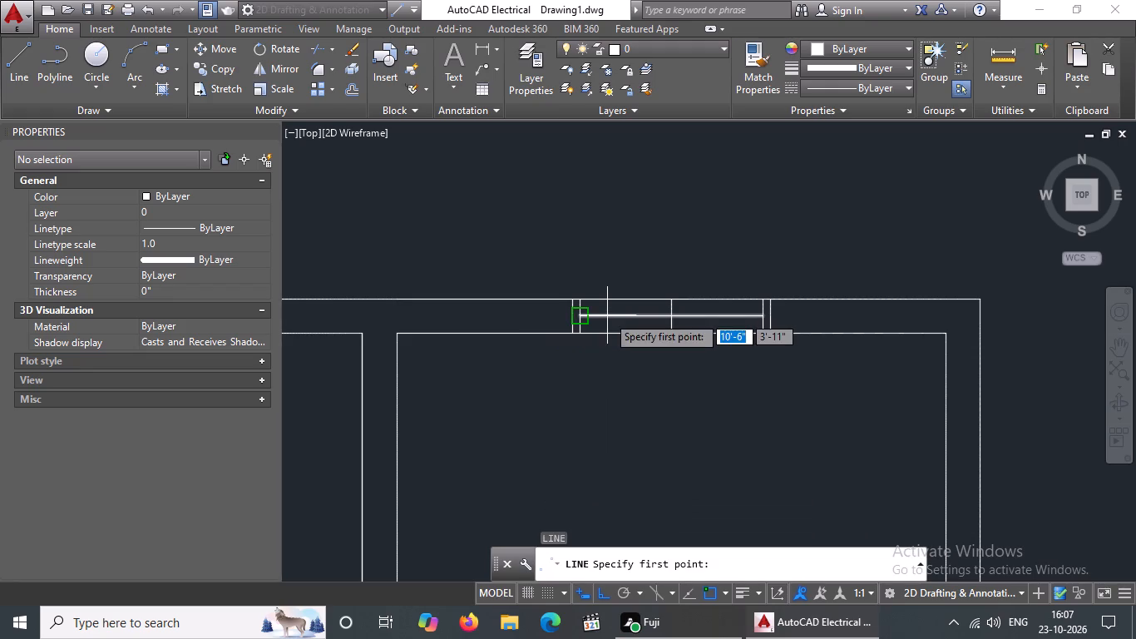
pyautogui.click(570, 300)
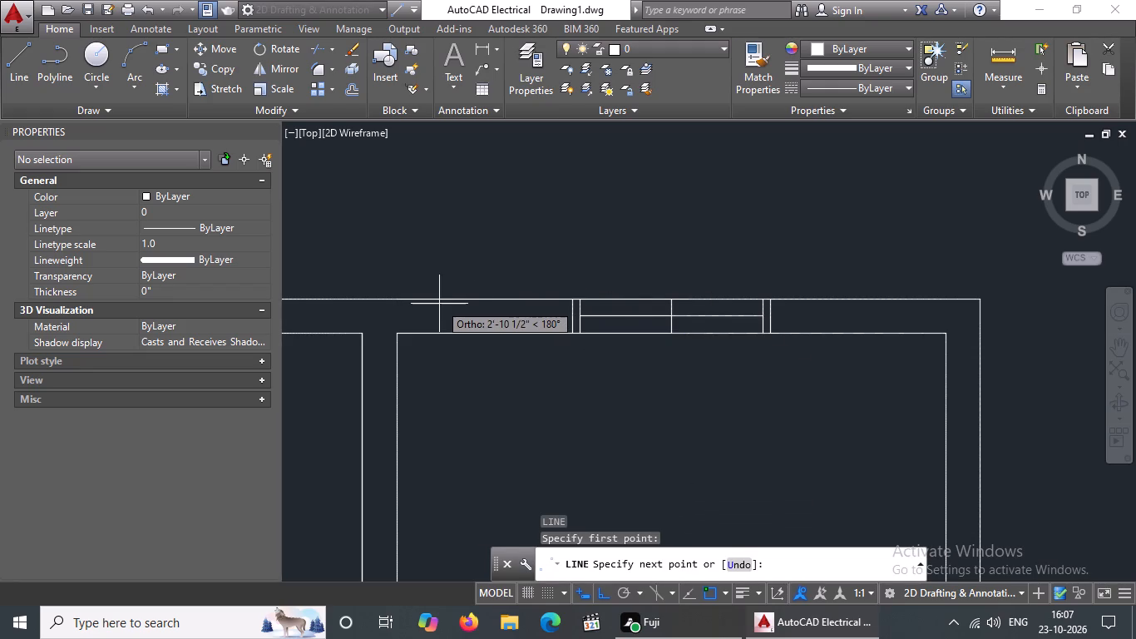
pyautogui.press('5')
pyautogui.hotkey('shift', '"')
pyautogui.press('Return')
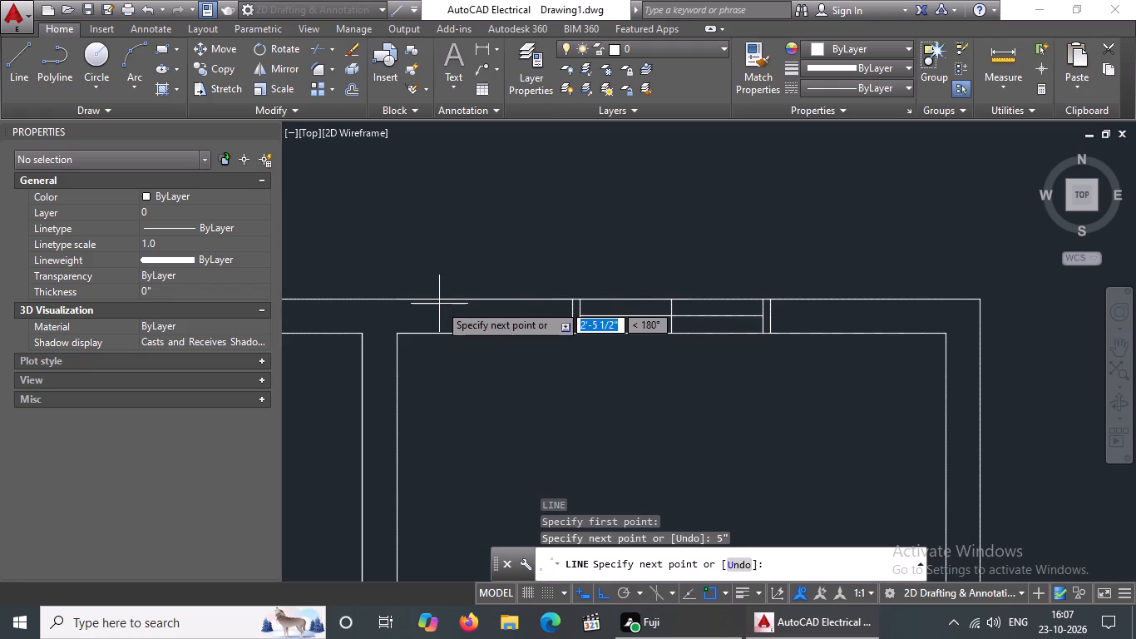
pyautogui.write("1'")
pyautogui.press('Return')
pyautogui.press('Return')
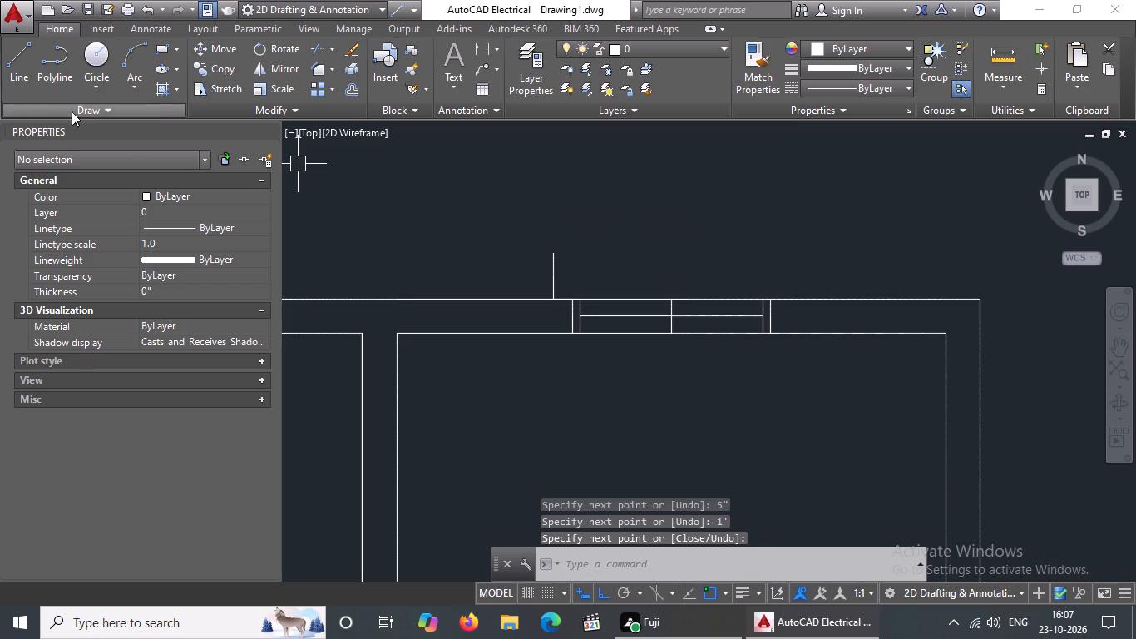
# Draw the projection's remaining edges from the window's upper-right outer corner: 5" right, 1' outward, and across to the left edge's outer end.
pyautogui.click(30, 66)
pyautogui.click(772, 299)
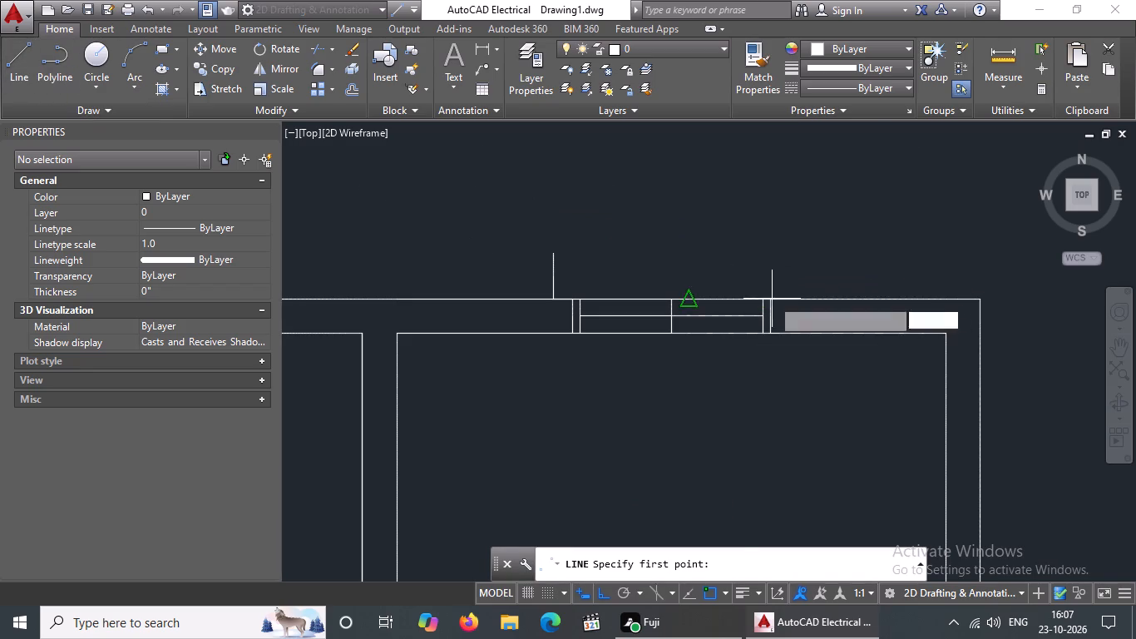
pyautogui.press('5')
pyautogui.hotkey('shift', '"')
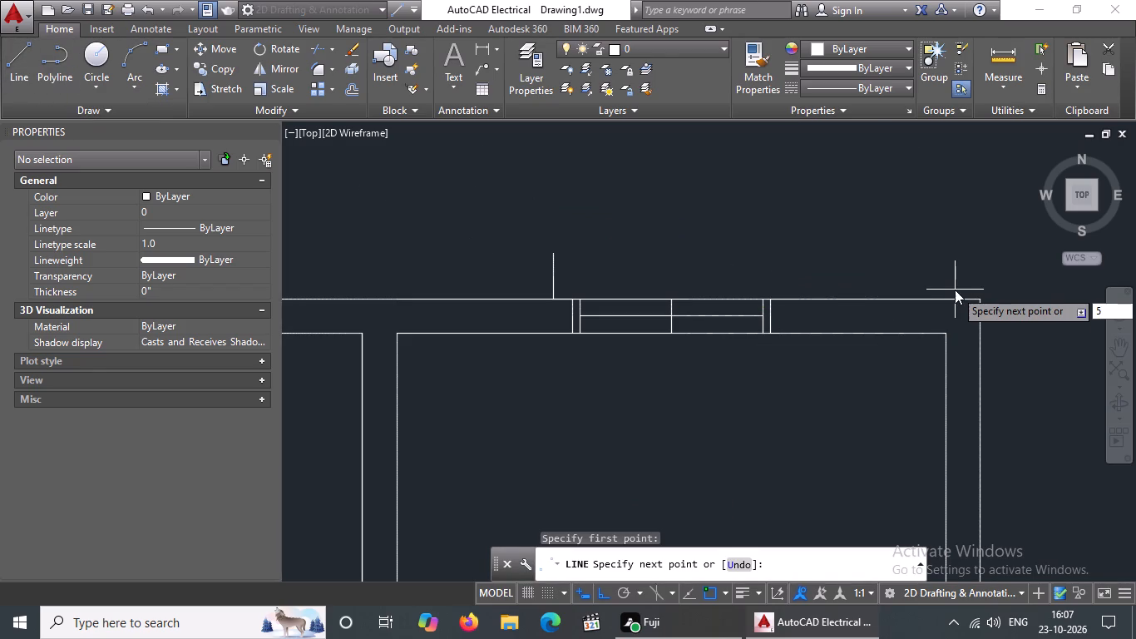
pyautogui.press('Return')
pyautogui.write("1'")
pyautogui.press('Return')
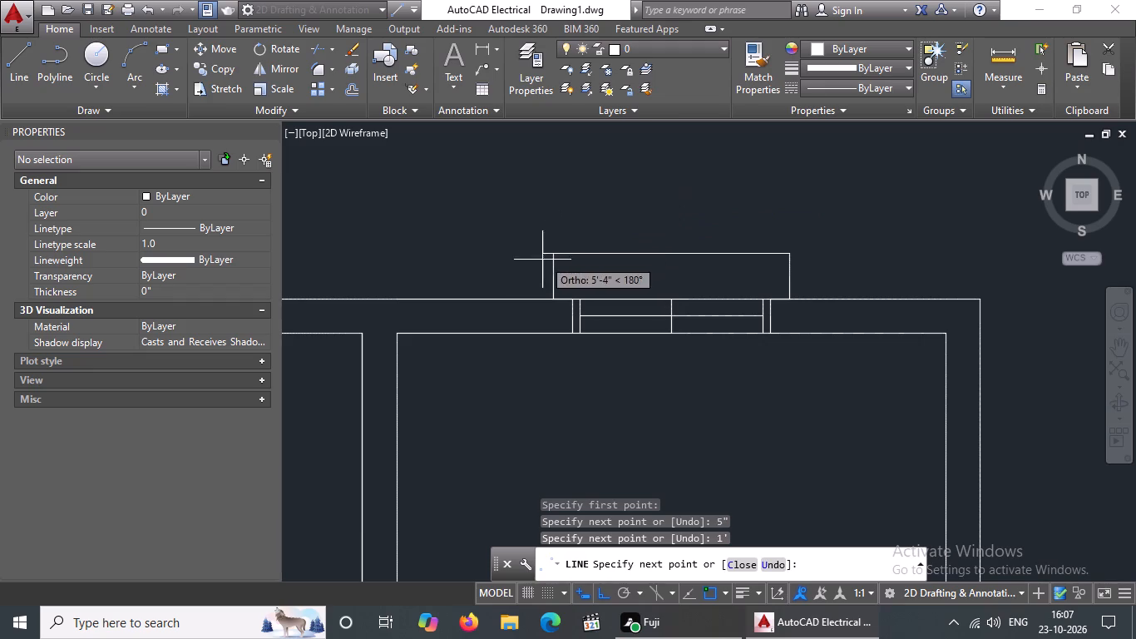
pyautogui.moveTo(553, 255); pyautogui.dragTo(566, 255)
pyautogui.scroll(-3, 666, 223)
pyautogui.press('Escape')
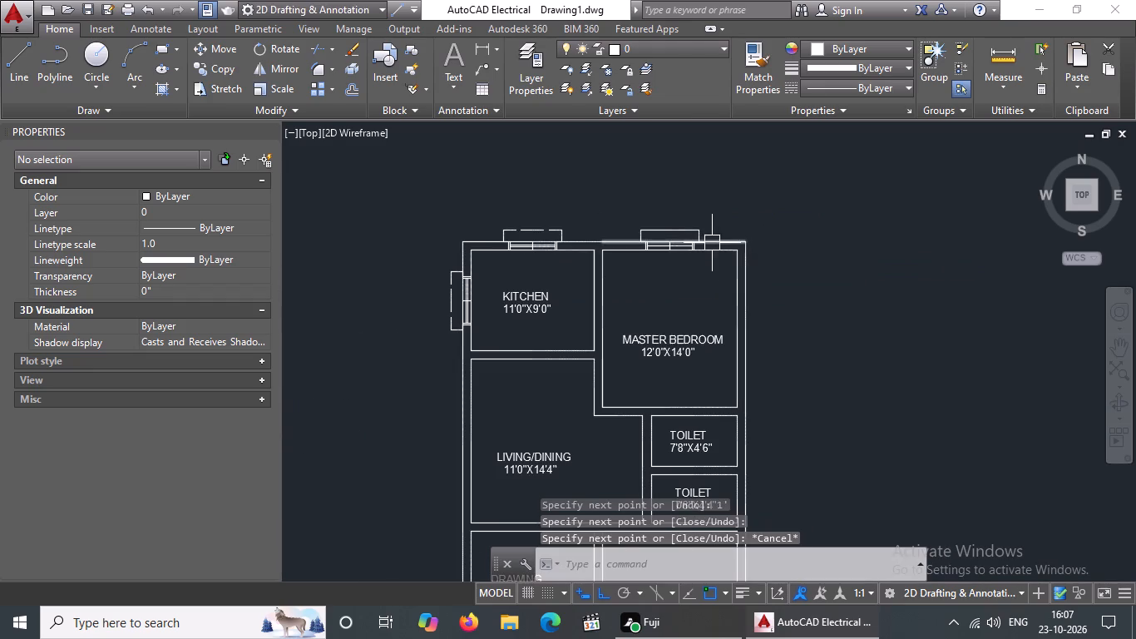
# Select the master bedroom window's projection lines and assign them the ACAD_ISO02W100 linetype.
pyautogui.scroll(2, 701, 216)
pyautogui.click(517, 216)
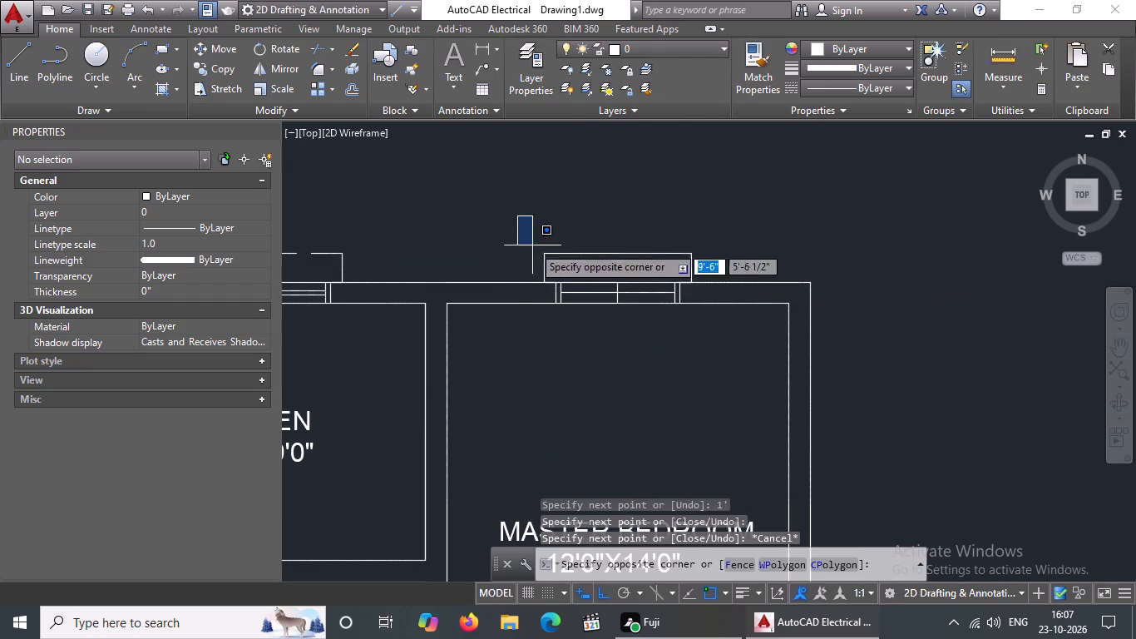
pyautogui.click(714, 288)
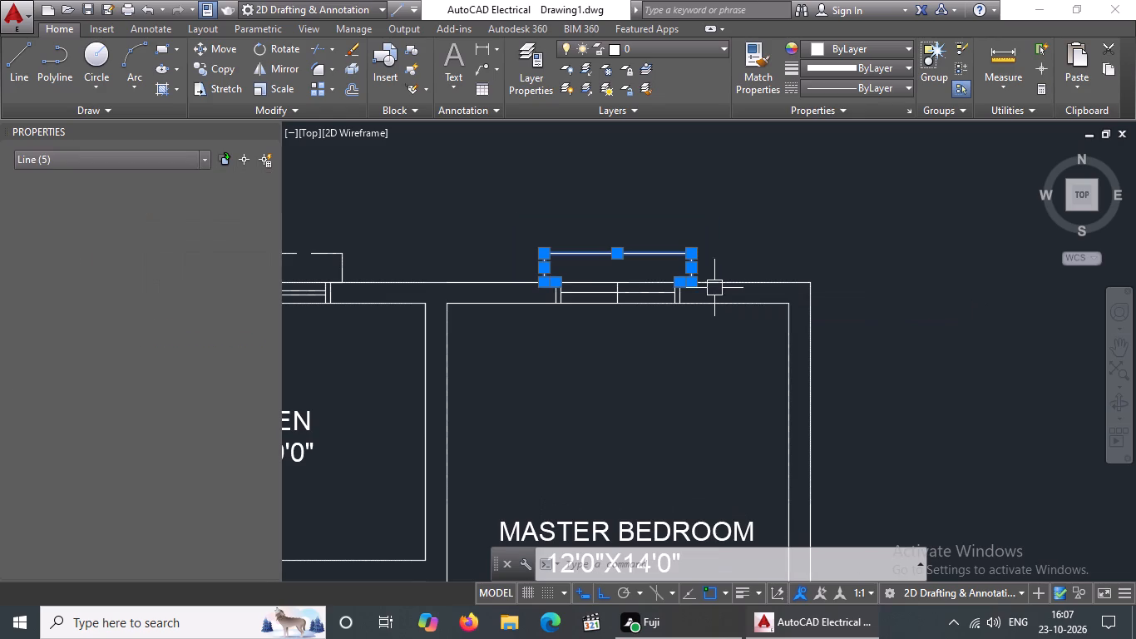
pyautogui.click(852, 87)
pyautogui.click(842, 150)
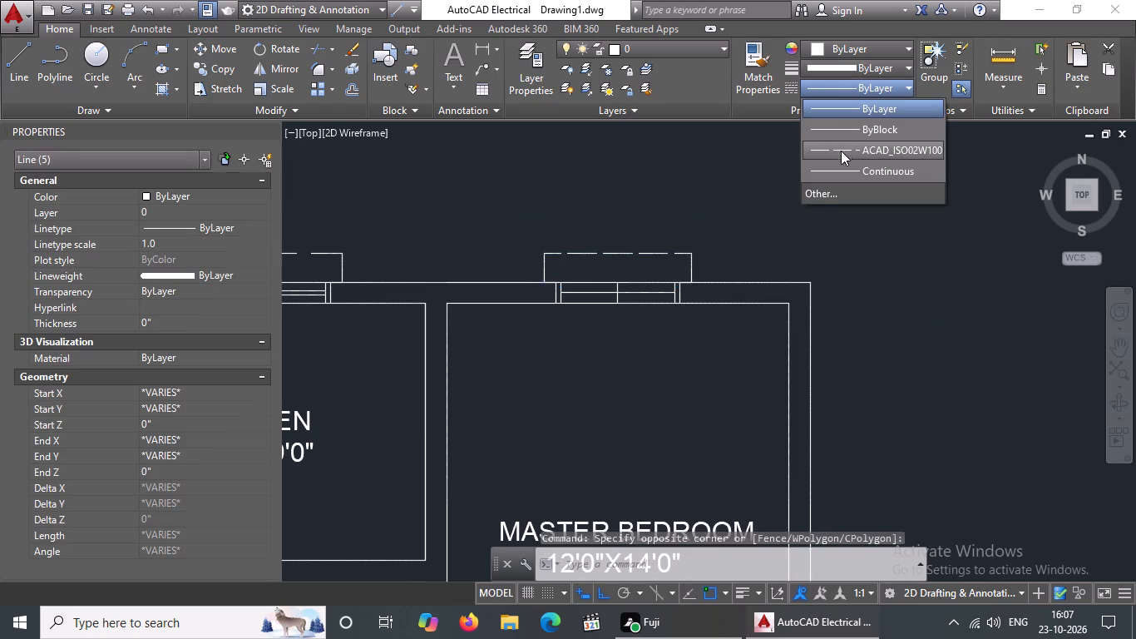
# Set the linetype scale of the selected projection lines to 2 and deselect them.
pyautogui.click(186, 249)
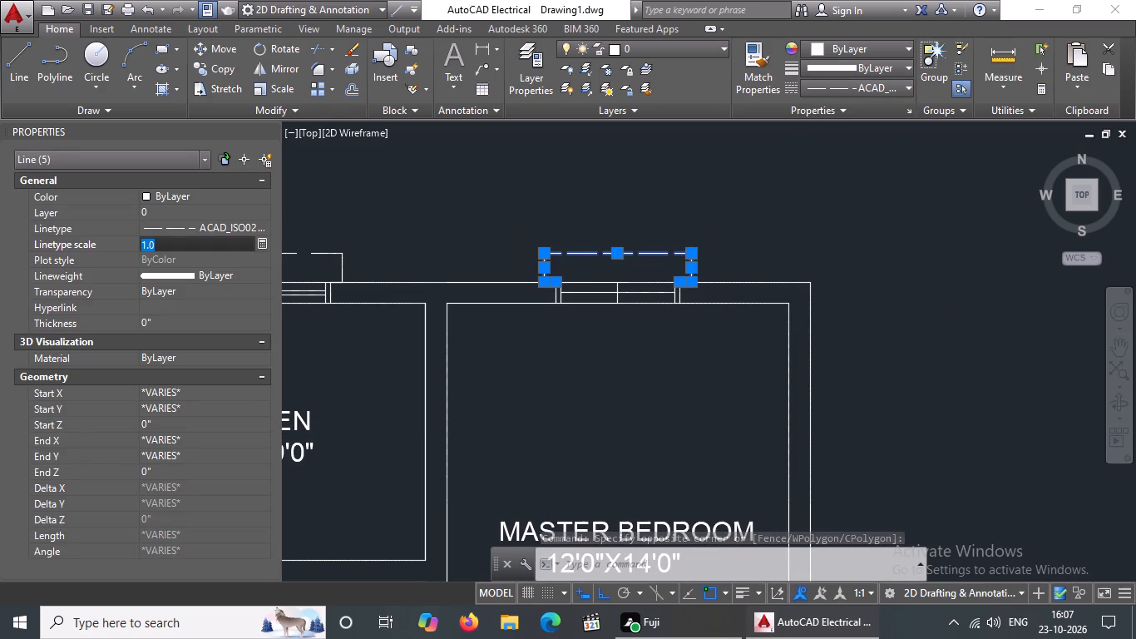
pyautogui.press('BackSpace')
pyautogui.press('BackSpace')
pyautogui.press('BackSpace')
pyautogui.press('BackSpace')
pyautogui.press('2')
pyautogui.press('Return')
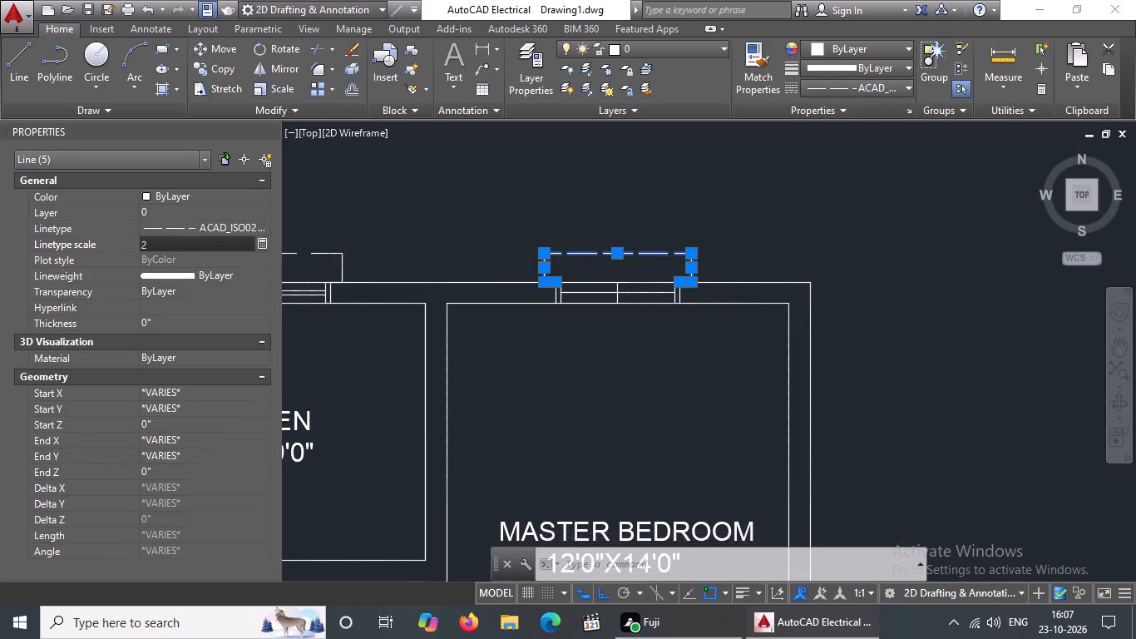
pyautogui.press('Escape')
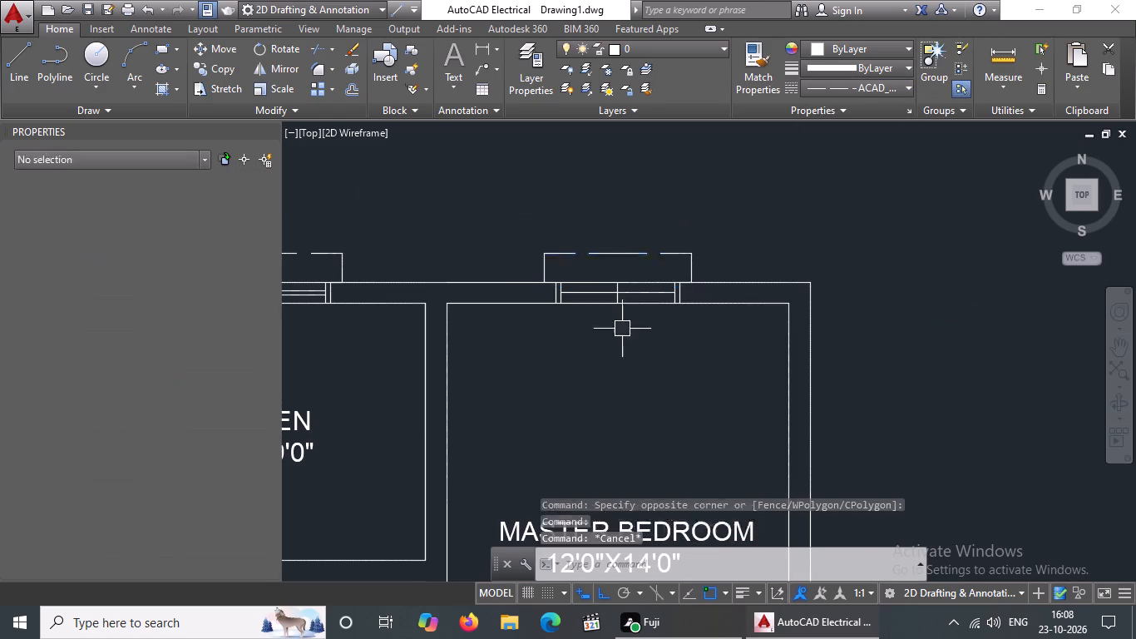
# Offset the lengthwise middle line of the master bedroom's top window 1" to both sides.
pyautogui.scroll(1, 612, 291)
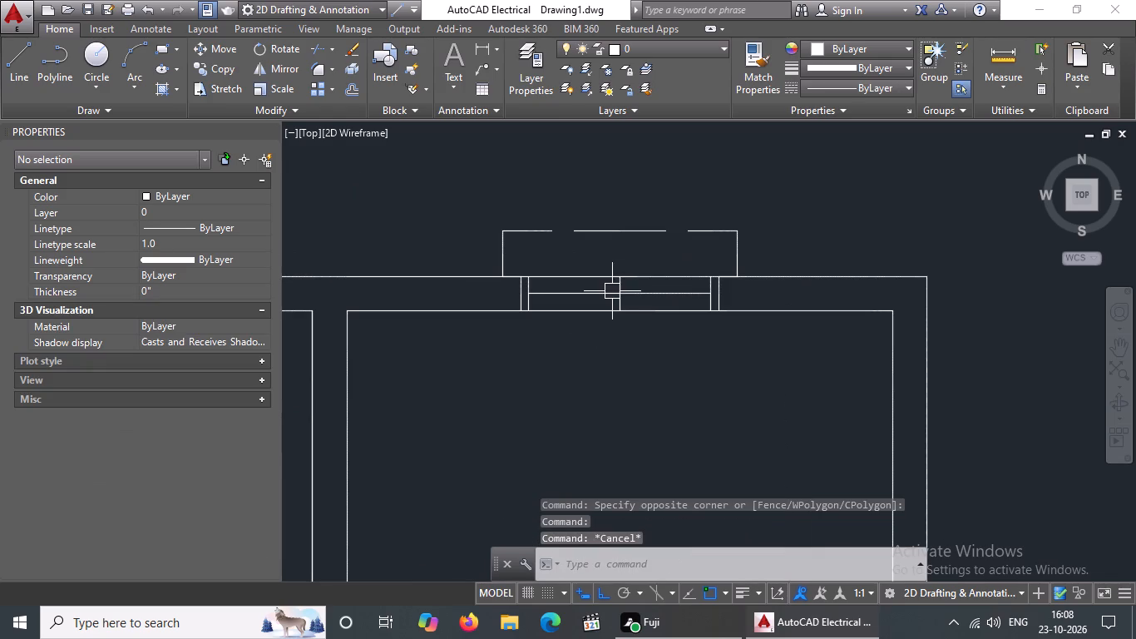
pyautogui.press('o')
pyautogui.press('Return')
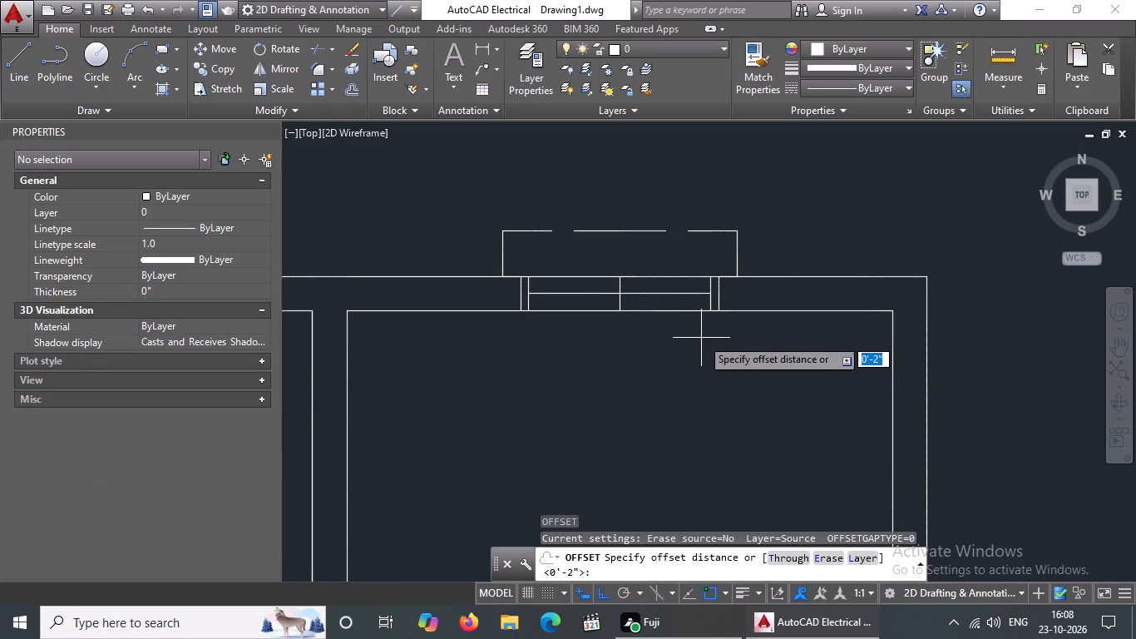
pyautogui.write('1"')
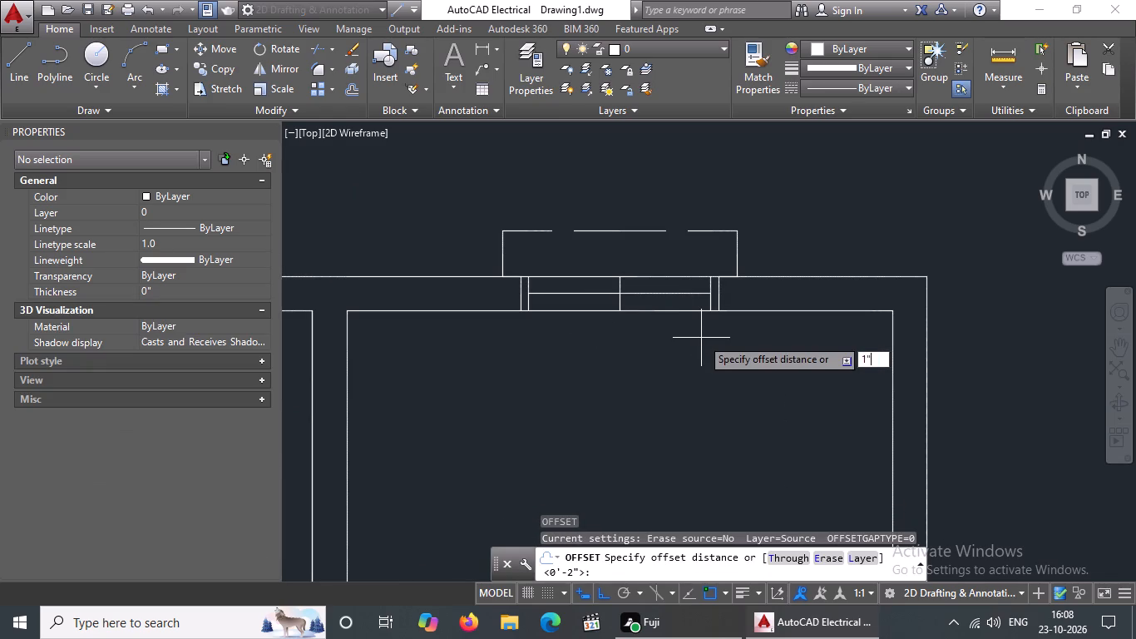
pyautogui.press('Return')
pyautogui.moveTo(593, 297); pyautogui.dragTo(592, 276)
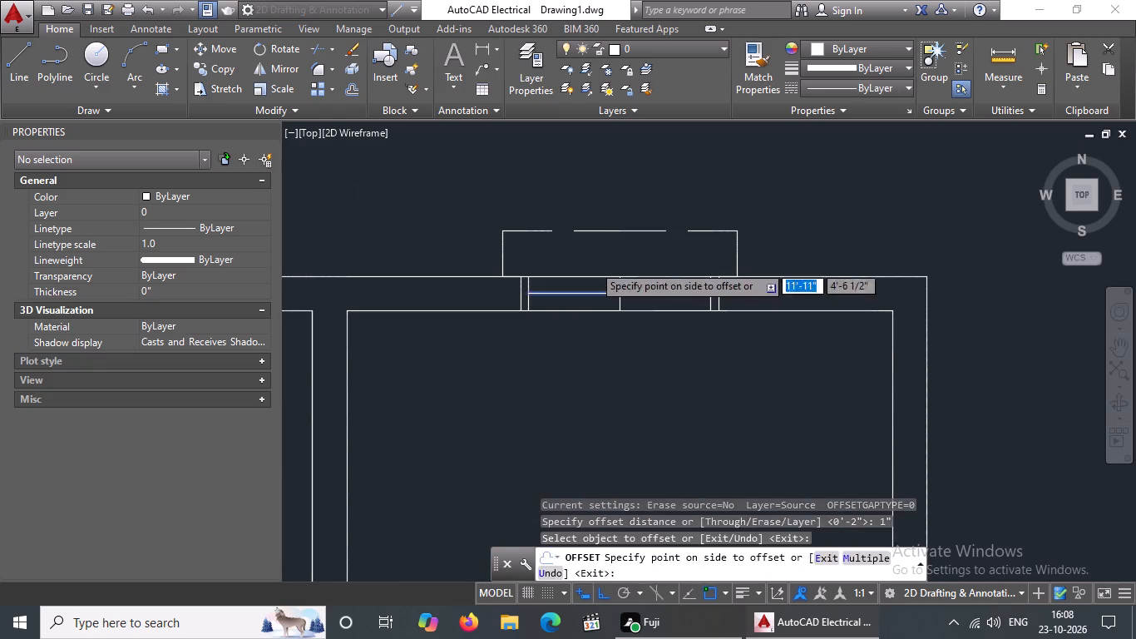
pyautogui.click(593, 265)
pyautogui.click(600, 297)
pyautogui.click(599, 316)
pyautogui.press('Escape')
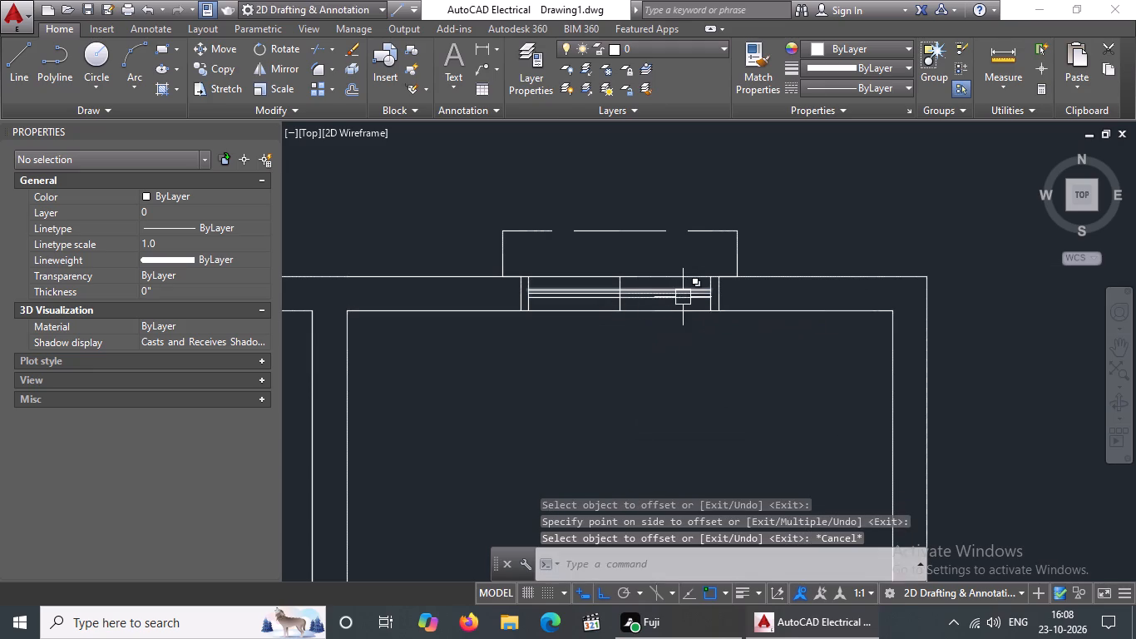
# Delete the original lengthwise middle line between the two offset lines of the master bedroom window.
pyautogui.scroll(4, 683, 293)
pyautogui.click(683, 293)
pyautogui.press('Delete')
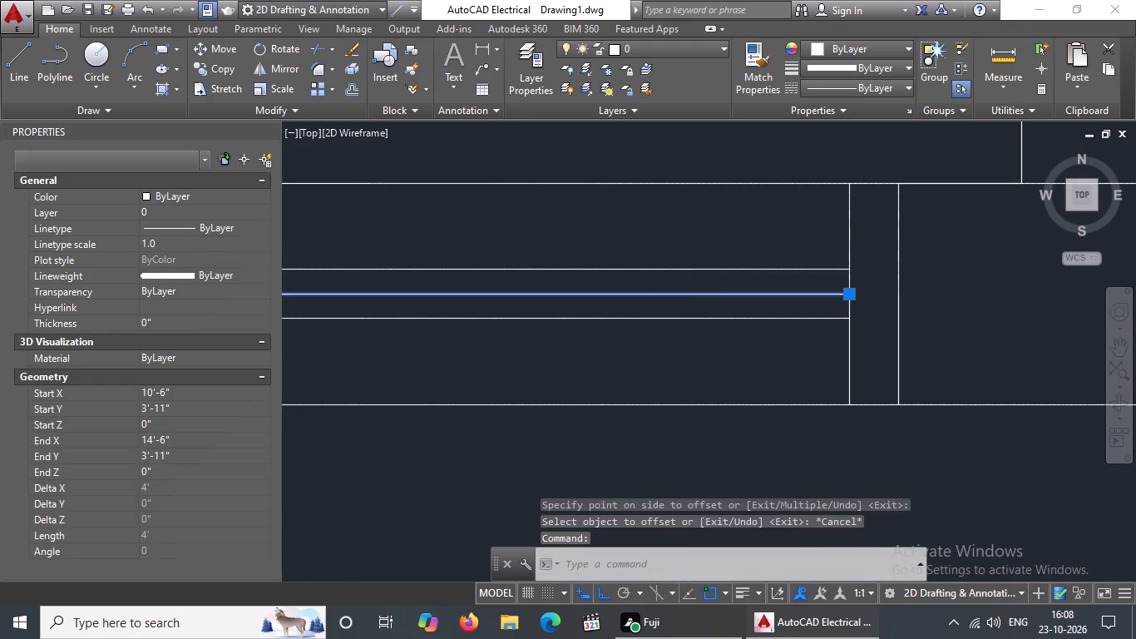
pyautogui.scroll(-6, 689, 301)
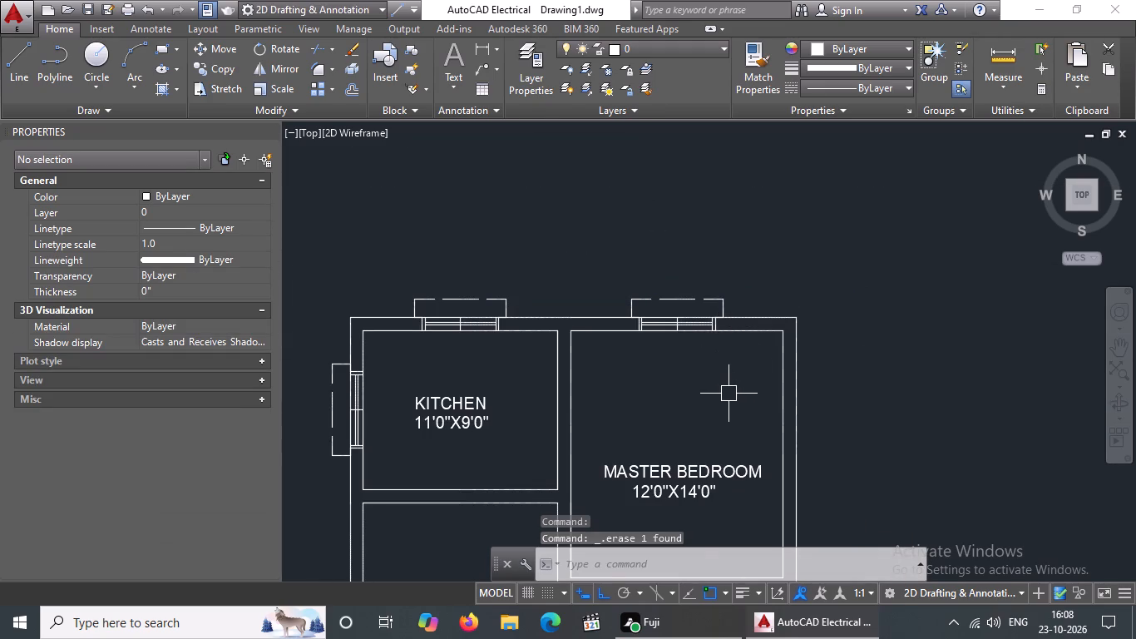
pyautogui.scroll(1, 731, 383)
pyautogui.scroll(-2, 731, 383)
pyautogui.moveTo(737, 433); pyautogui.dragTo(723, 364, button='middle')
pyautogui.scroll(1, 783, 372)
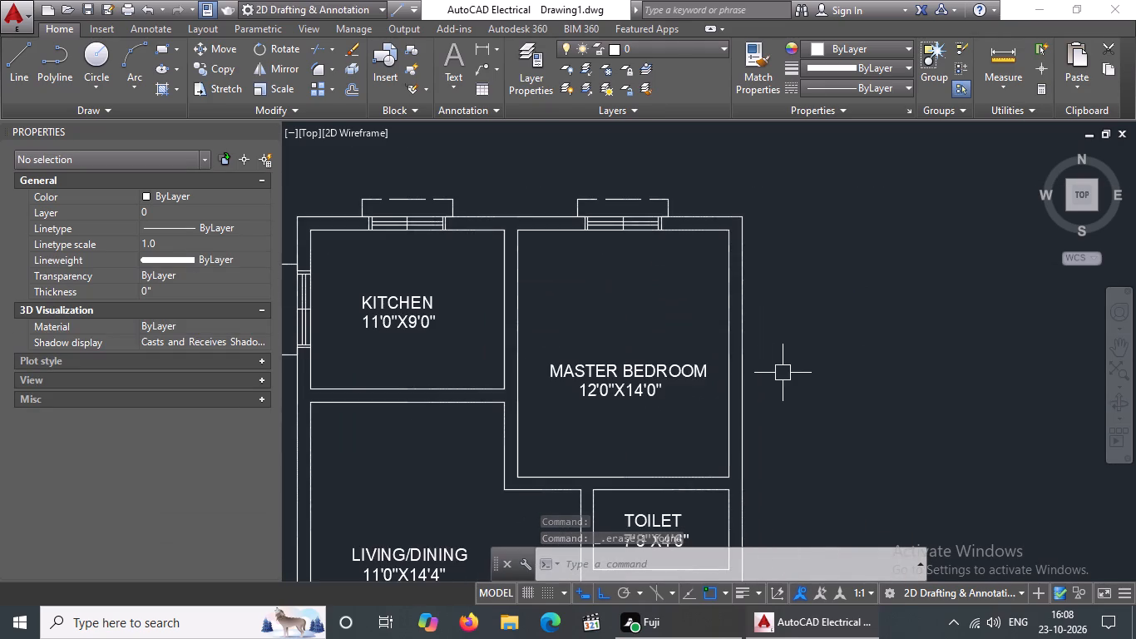
# Draw a 9" line across the master bedroom's right outer wall, starting from the midpoint of its inner face.
pyautogui.scroll(2, 741, 348)
pyautogui.press('l')
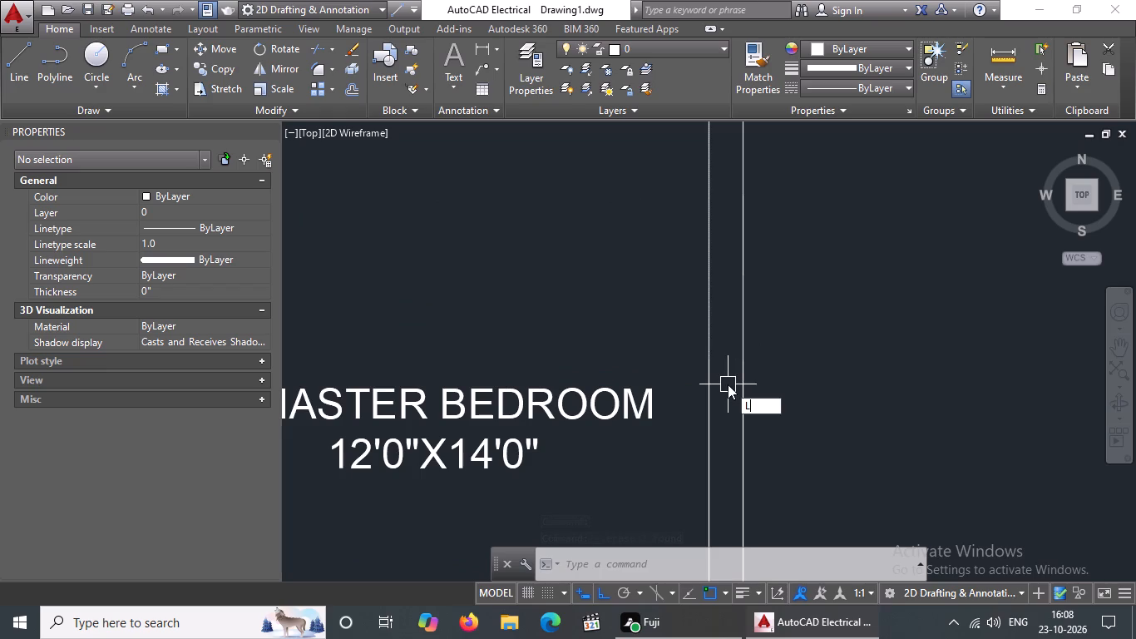
pyautogui.press('Return')
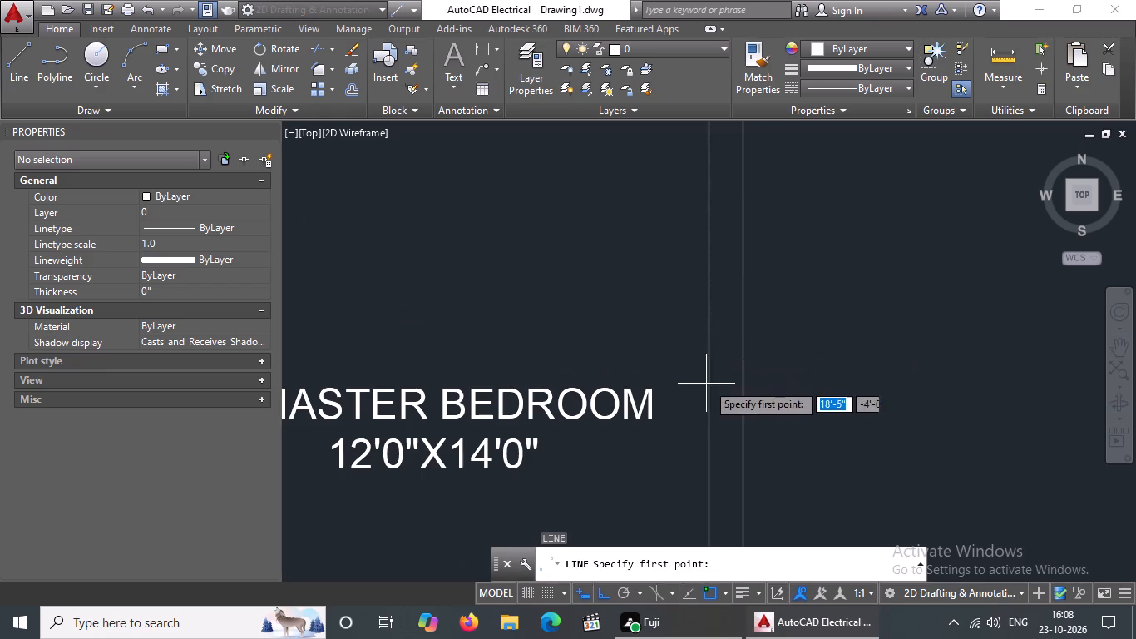
pyautogui.scroll(-4, 717, 322)
pyautogui.scroll(2, 704, 334)
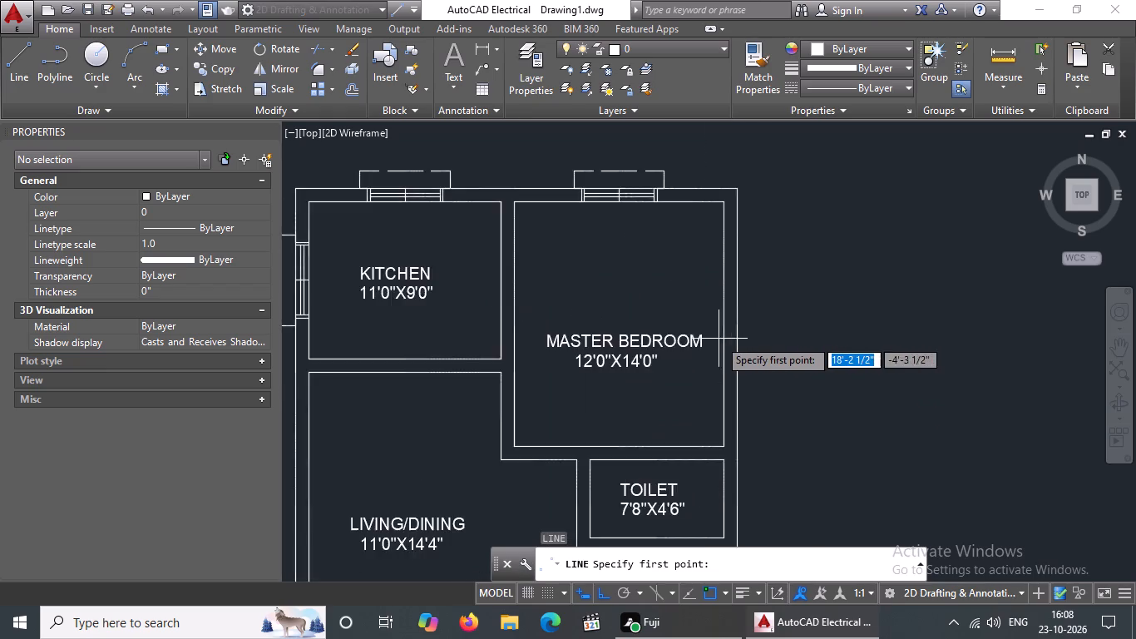
pyautogui.scroll(1, 719, 339)
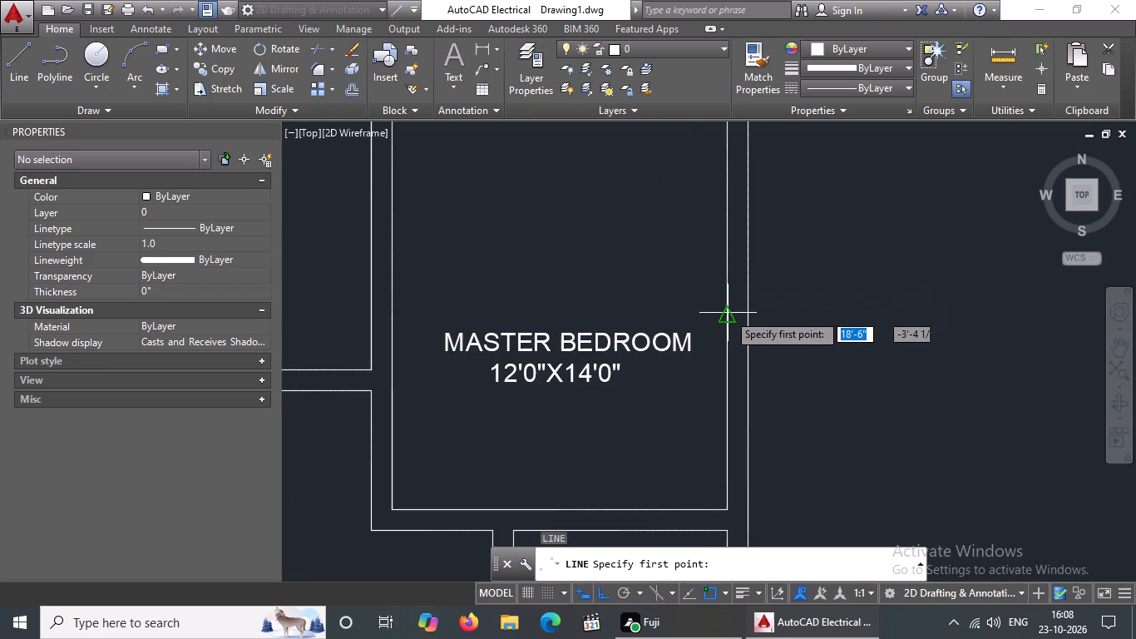
pyautogui.scroll(-1, 727, 314)
pyautogui.moveTo(727, 314); pyautogui.dragTo(734, 313)
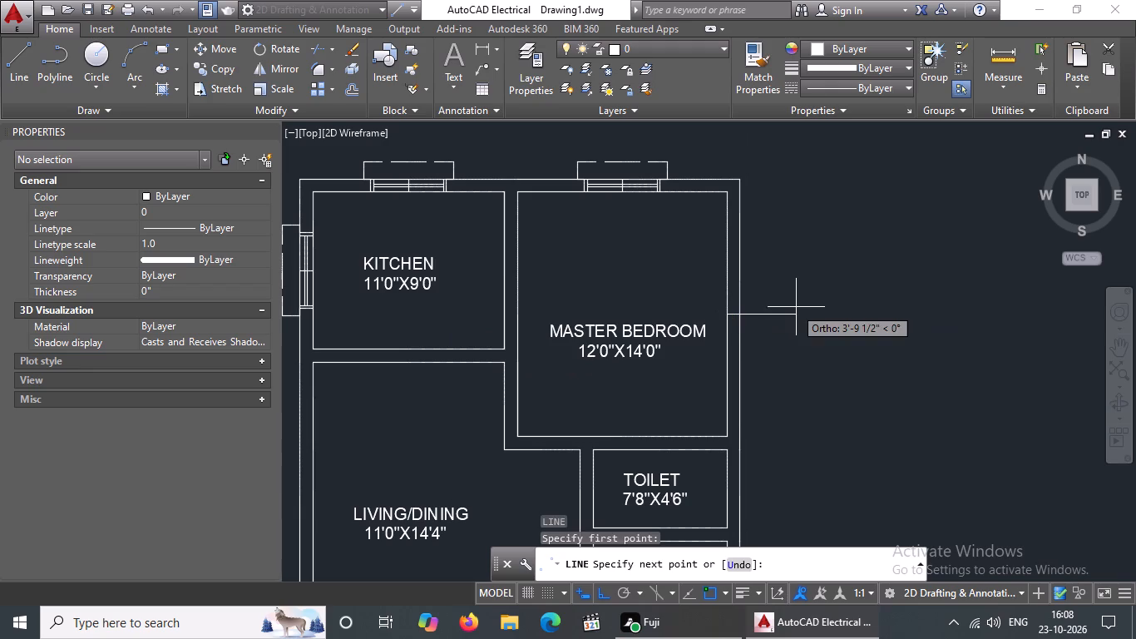
pyautogui.press('9')
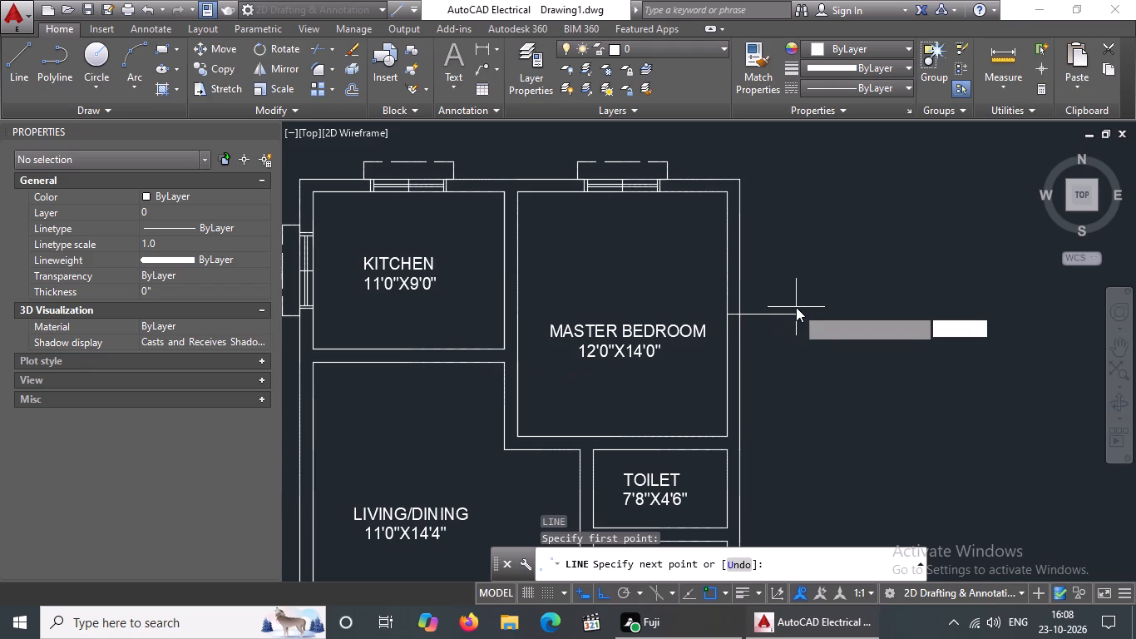
pyautogui.hotkey('shift', '"')
pyautogui.press('Return')
pyautogui.press('Return')
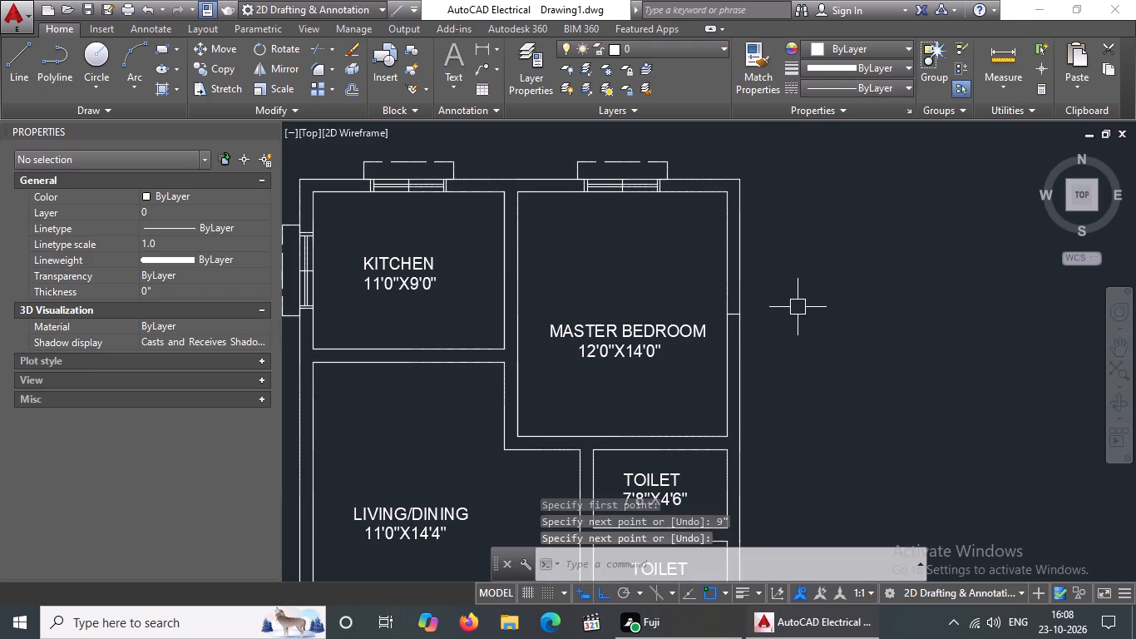
# Offset the short line across the master bedroom's right wall 2' to both sides.
pyautogui.scroll(2, 766, 265)
pyautogui.scroll(-2, 705, 336)
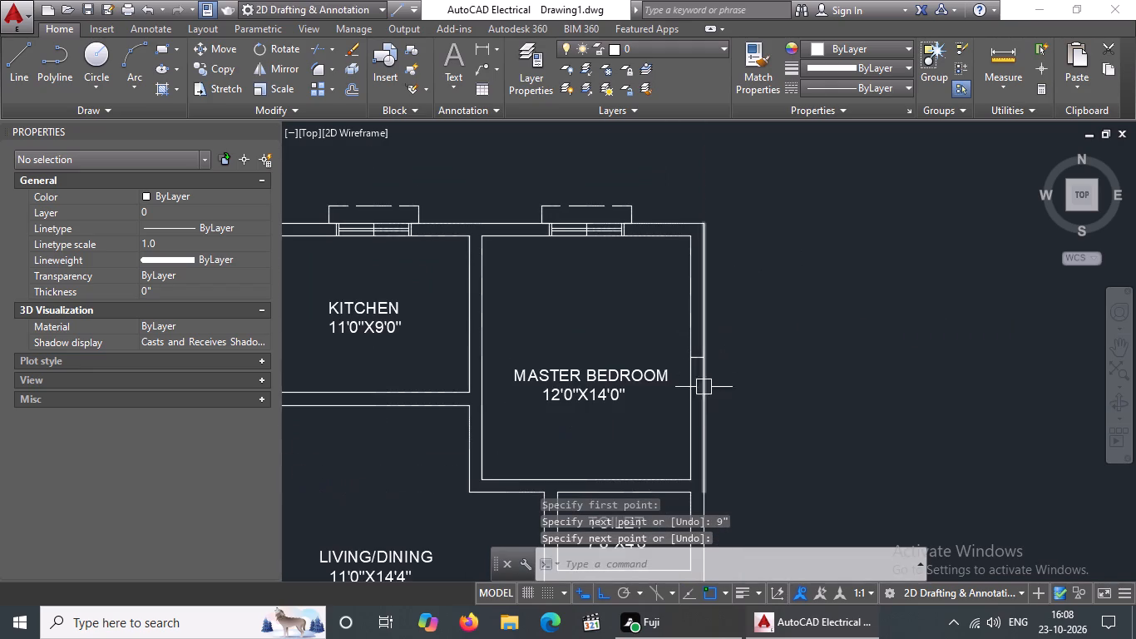
pyautogui.press('Escape')
pyautogui.press('o')
pyautogui.press('Return')
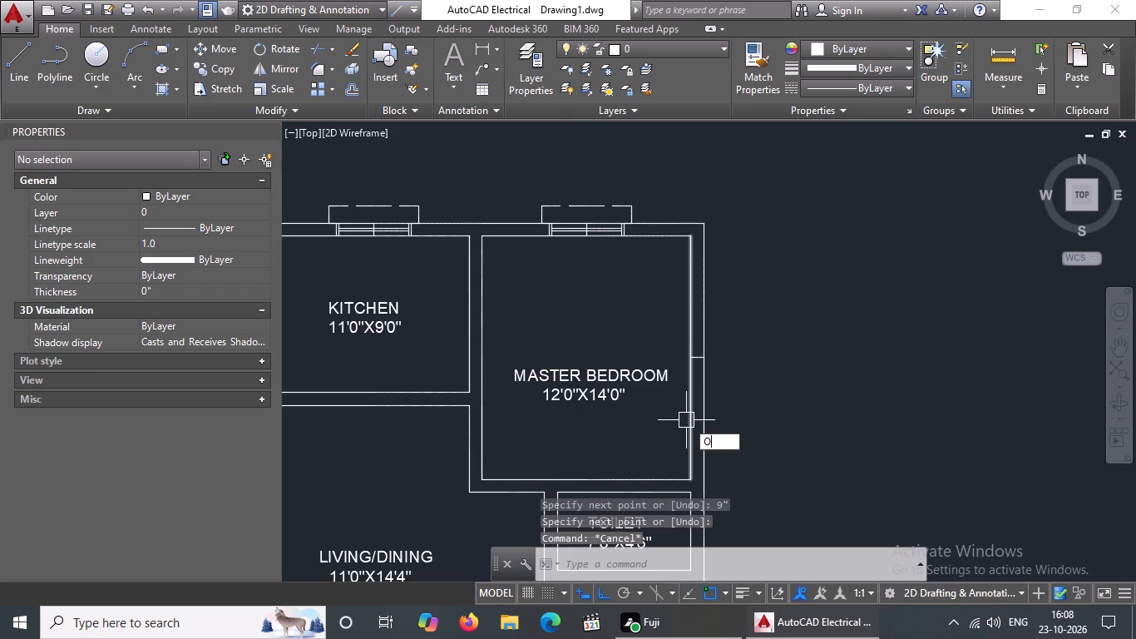
pyautogui.write("2'")
pyautogui.press('Return')
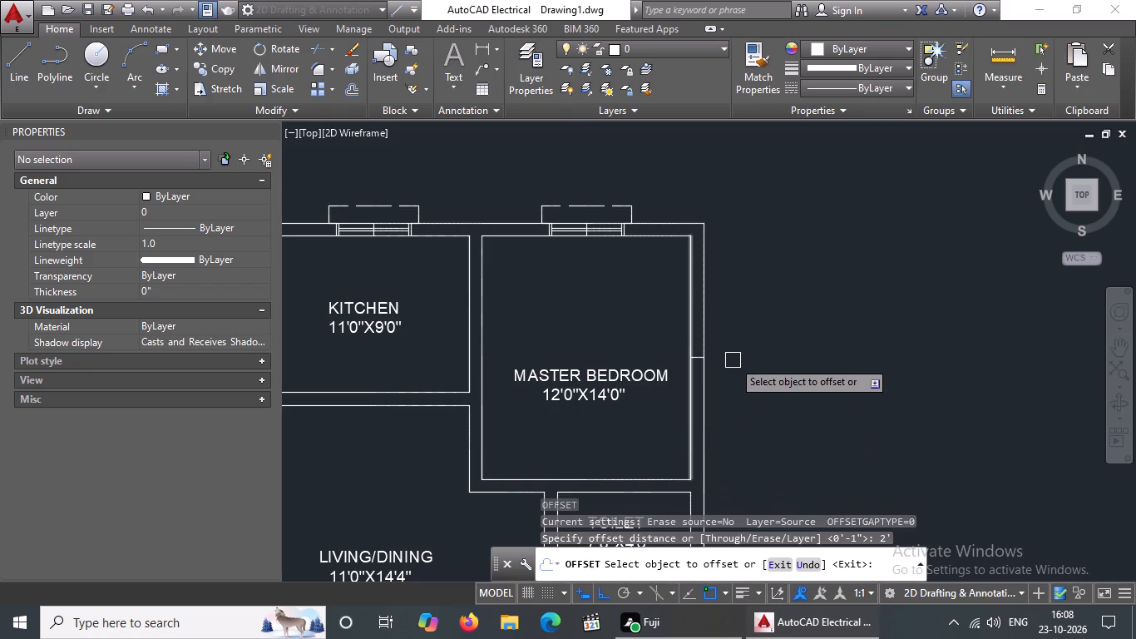
pyautogui.scroll(2, 732, 357)
pyautogui.moveTo(652, 362); pyautogui.dragTo(641, 344)
pyautogui.click(603, 251)
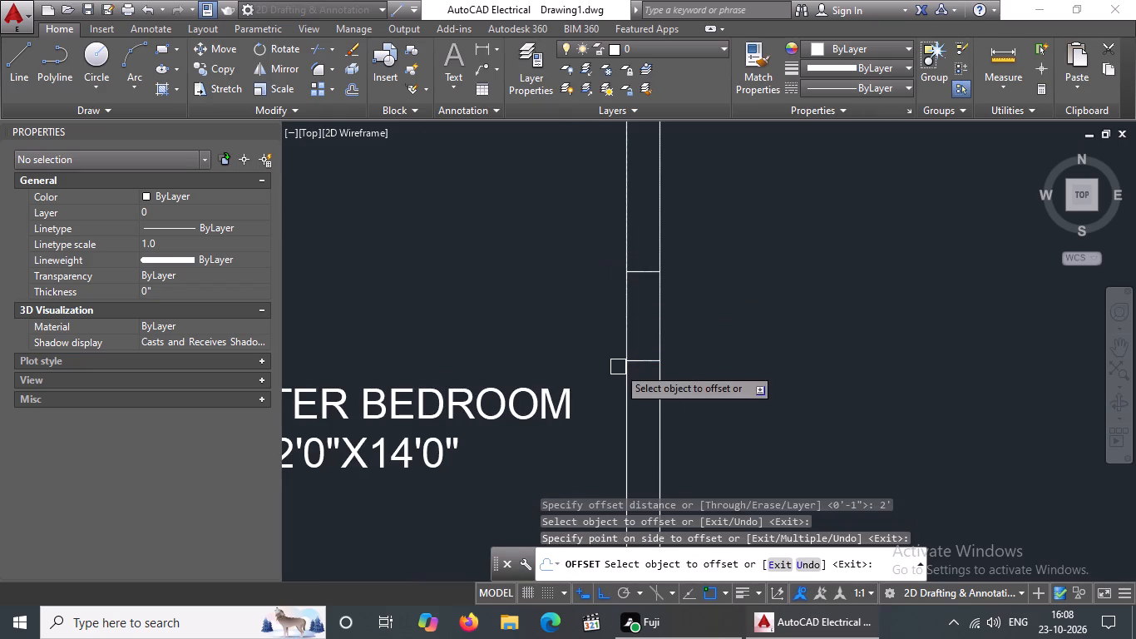
pyautogui.moveTo(646, 356); pyautogui.dragTo(662, 409)
pyautogui.click(662, 409)
pyautogui.scroll(-3, 682, 404)
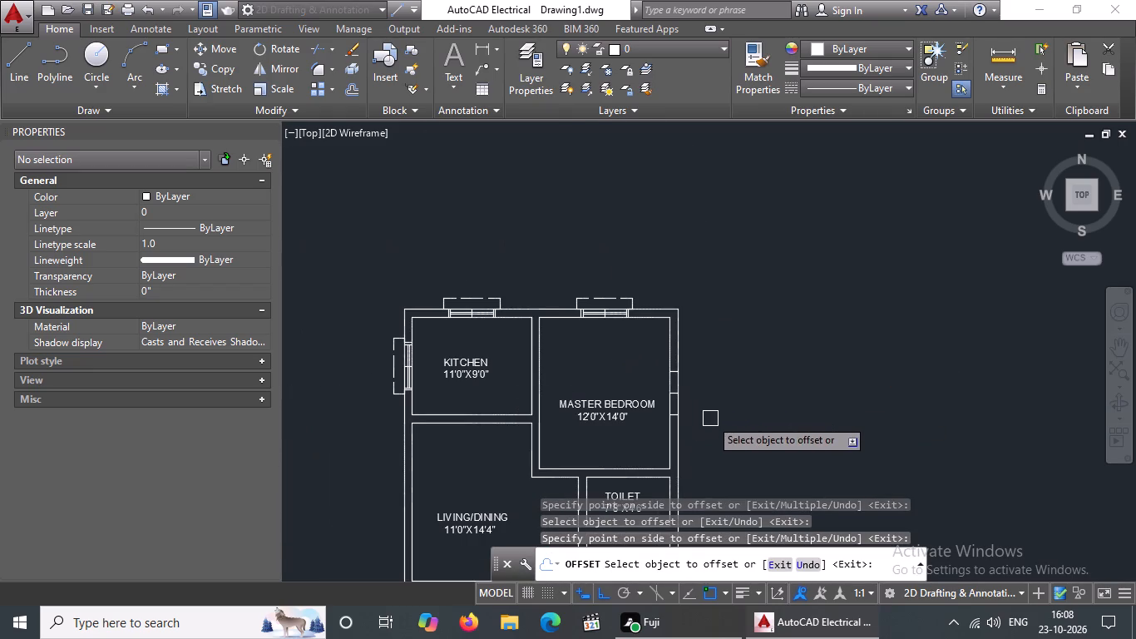
pyautogui.press('Escape')
# Draw a lengthwise middle line in the right-wall window opening, connecting the midpoints of its two end lines.
pyautogui.scroll(2, 708, 416)
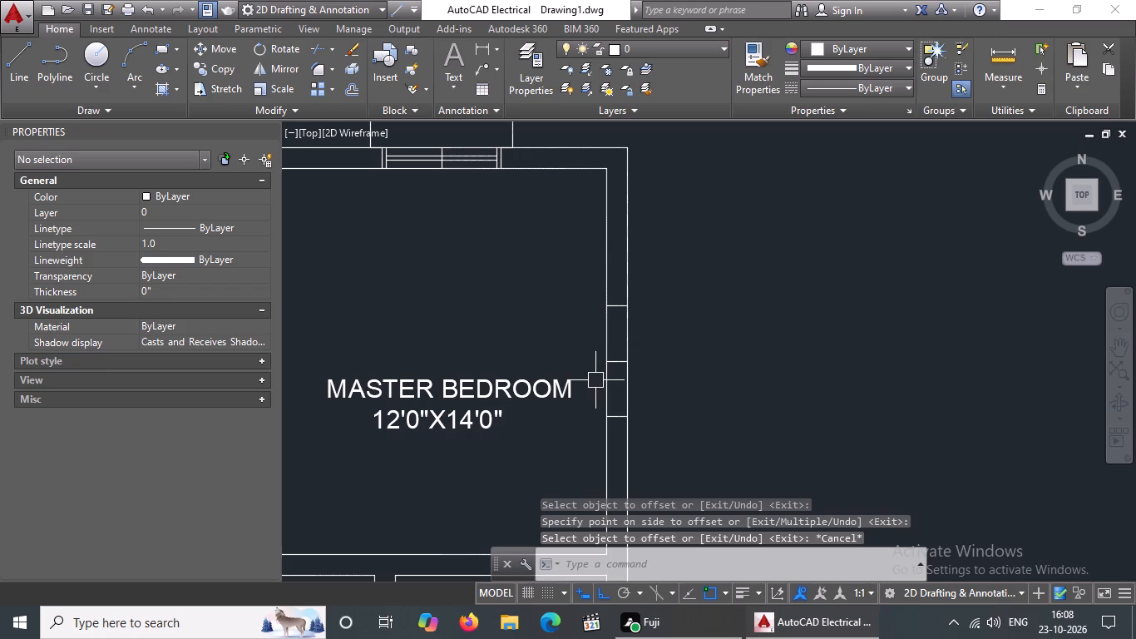
pyautogui.press('l')
pyautogui.press('Return')
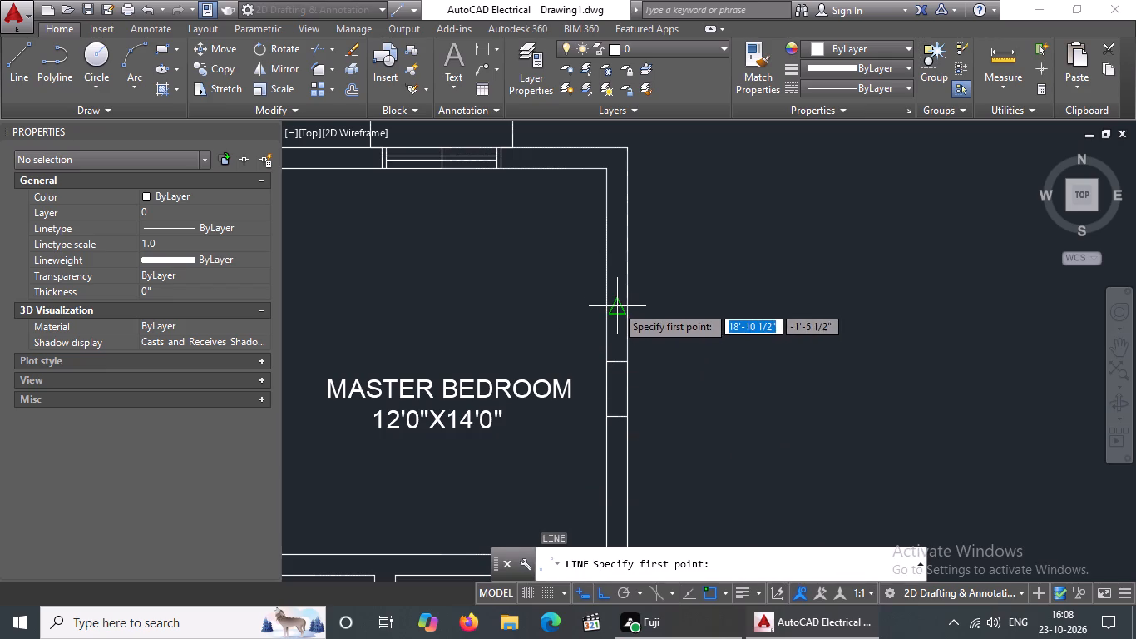
pyautogui.moveTo(616, 305); pyautogui.dragTo(616, 331)
pyautogui.click(616, 420)
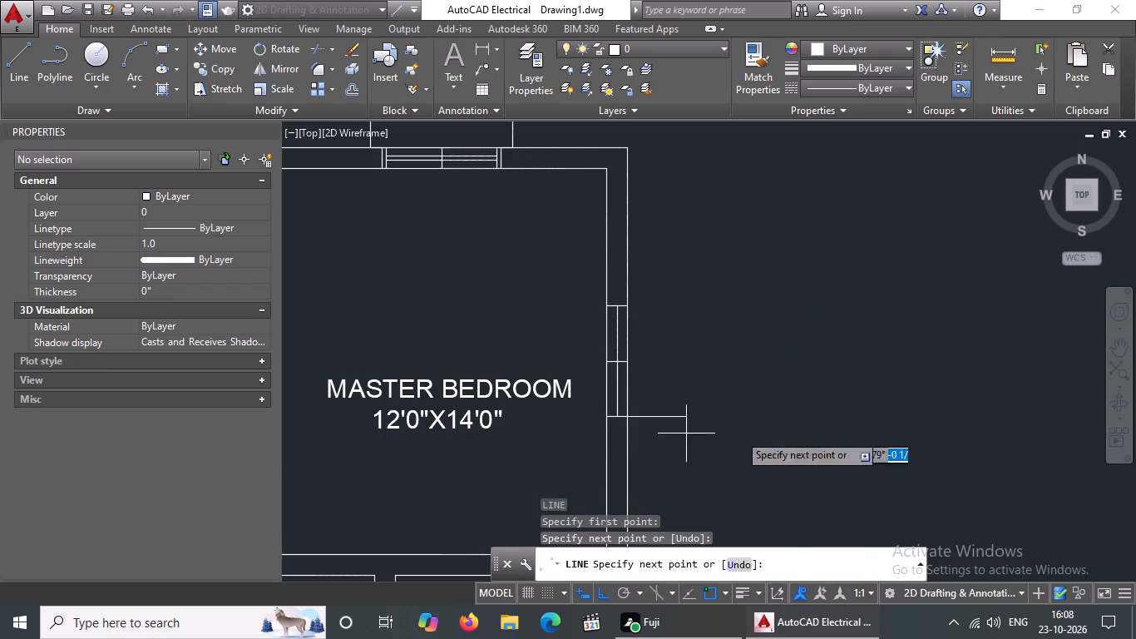
pyautogui.press('Escape')
# Offset the lengthwise middle line of the master bedroom's right-wall window 1" to both sides.
pyautogui.press('o')
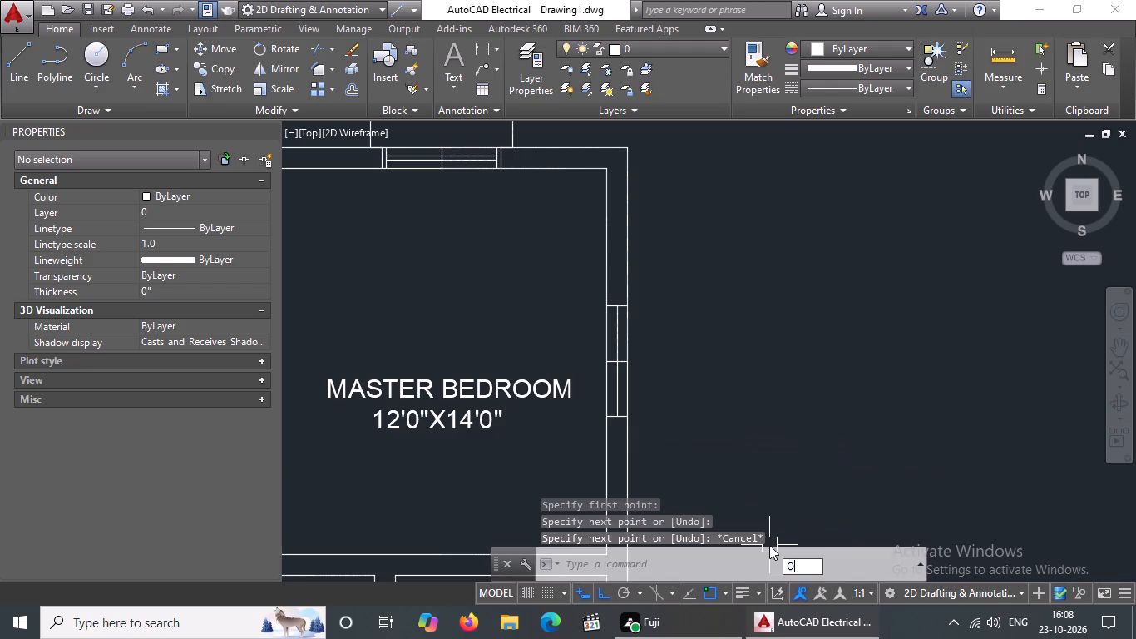
pyautogui.press('Return')
pyautogui.write('1"')
pyautogui.press('Return')
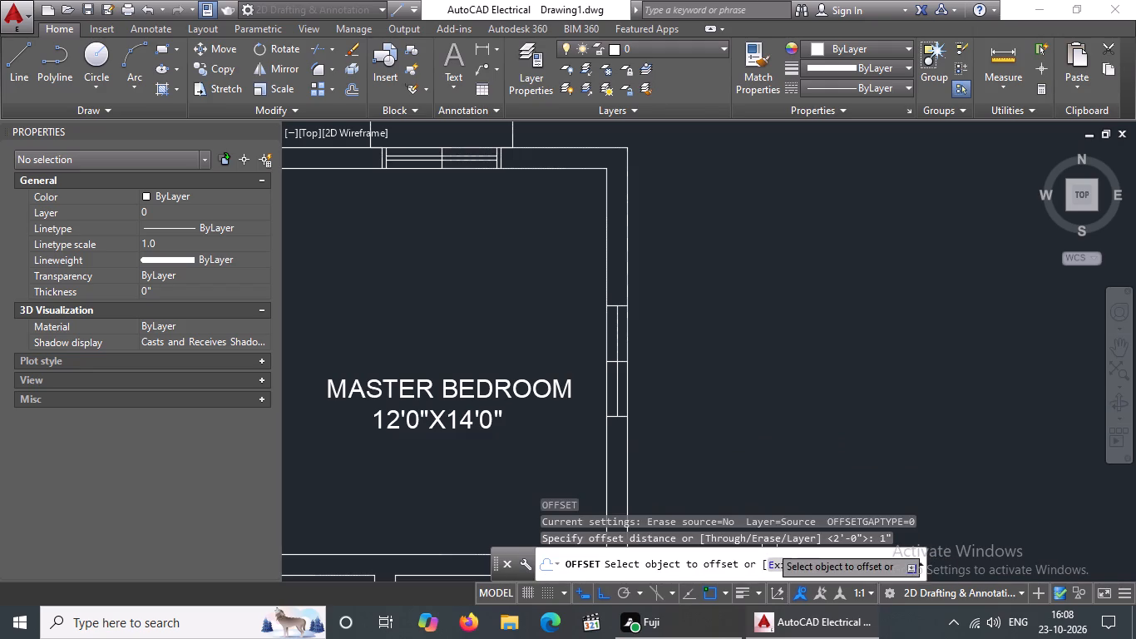
pyautogui.scroll(2, 615, 339)
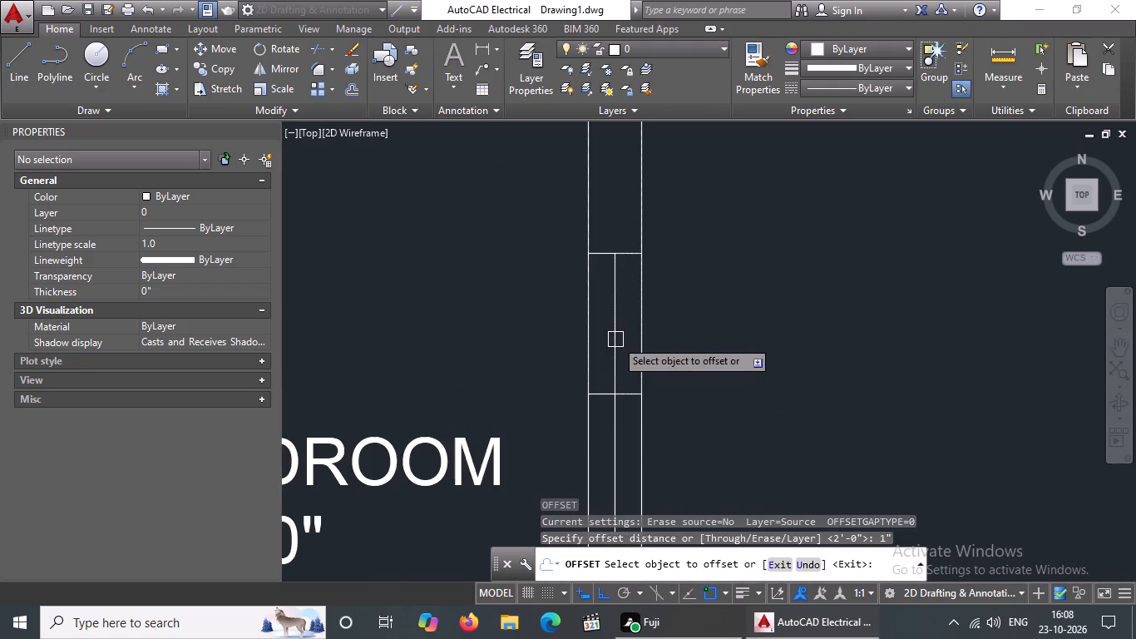
pyautogui.click(605, 346)
pyautogui.click(610, 349)
pyautogui.click(537, 364)
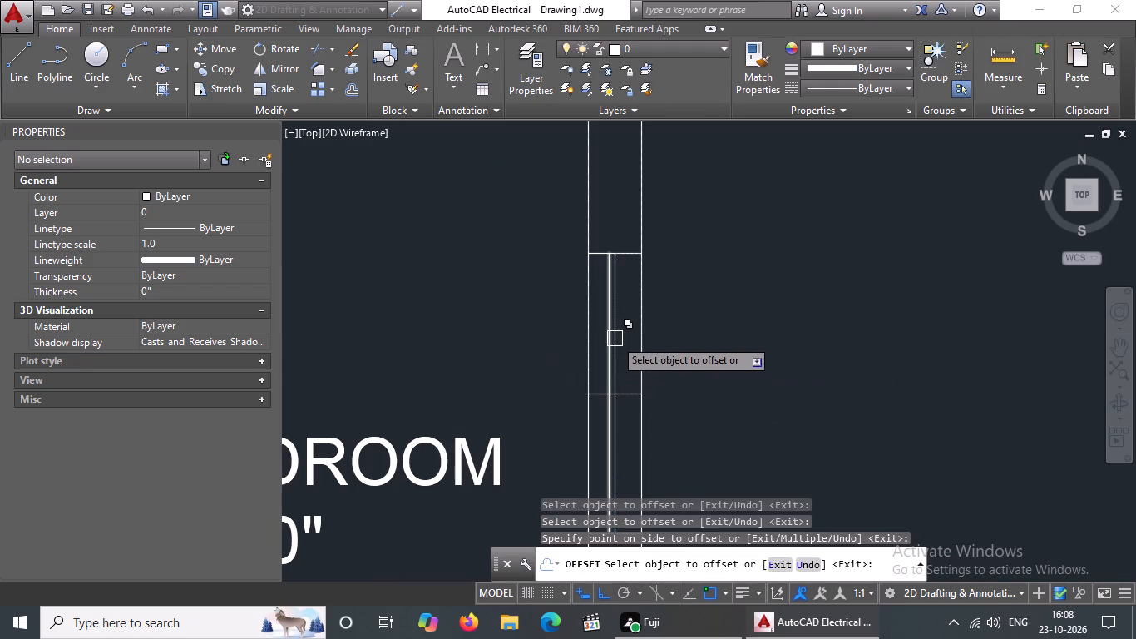
pyautogui.moveTo(619, 338); pyautogui.dragTo(642, 337)
pyautogui.click(674, 336)
pyautogui.press('Escape')
# Delete the original lengthwise middle line between the two offset lines of the right-wall window.
pyautogui.scroll(2, 613, 359)
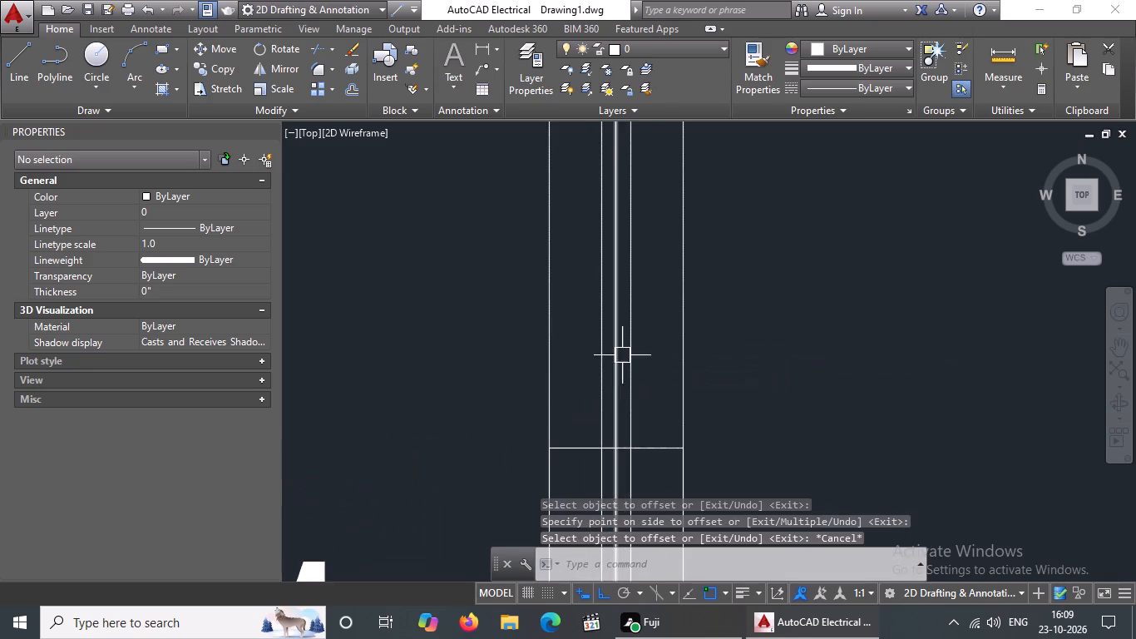
pyautogui.click(622, 355)
pyautogui.press('Delete')
pyautogui.scroll(-5, 631, 357)
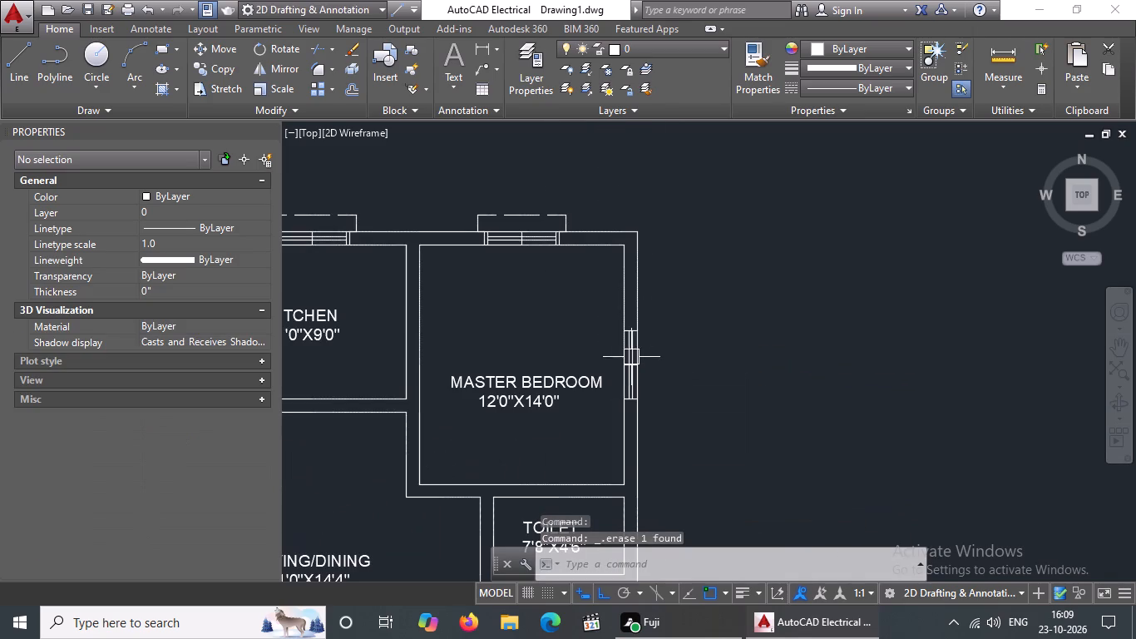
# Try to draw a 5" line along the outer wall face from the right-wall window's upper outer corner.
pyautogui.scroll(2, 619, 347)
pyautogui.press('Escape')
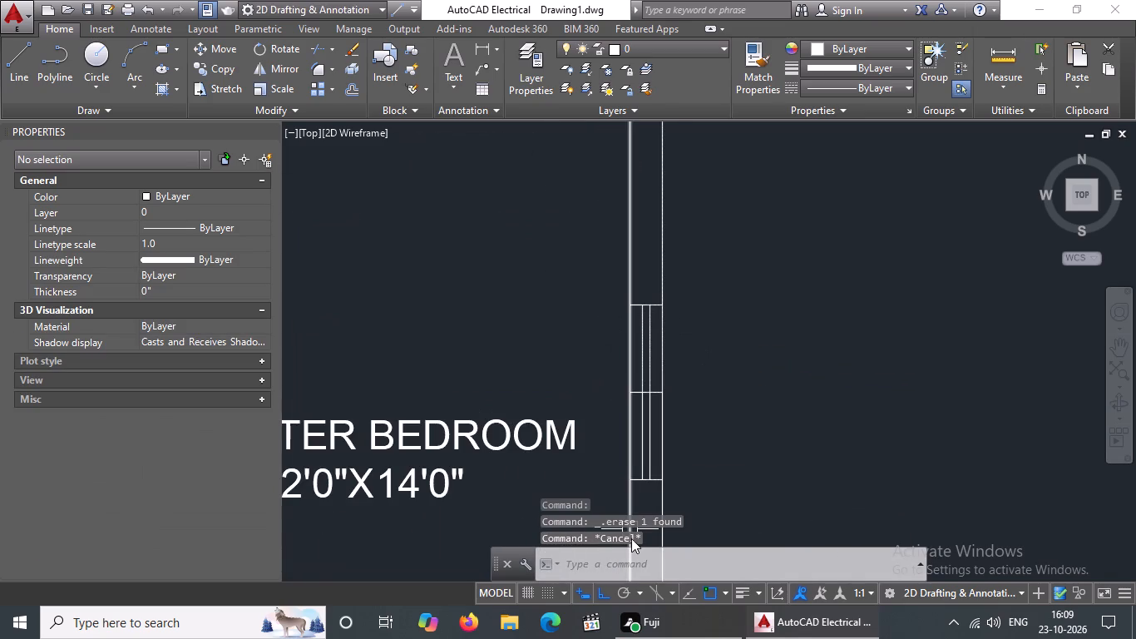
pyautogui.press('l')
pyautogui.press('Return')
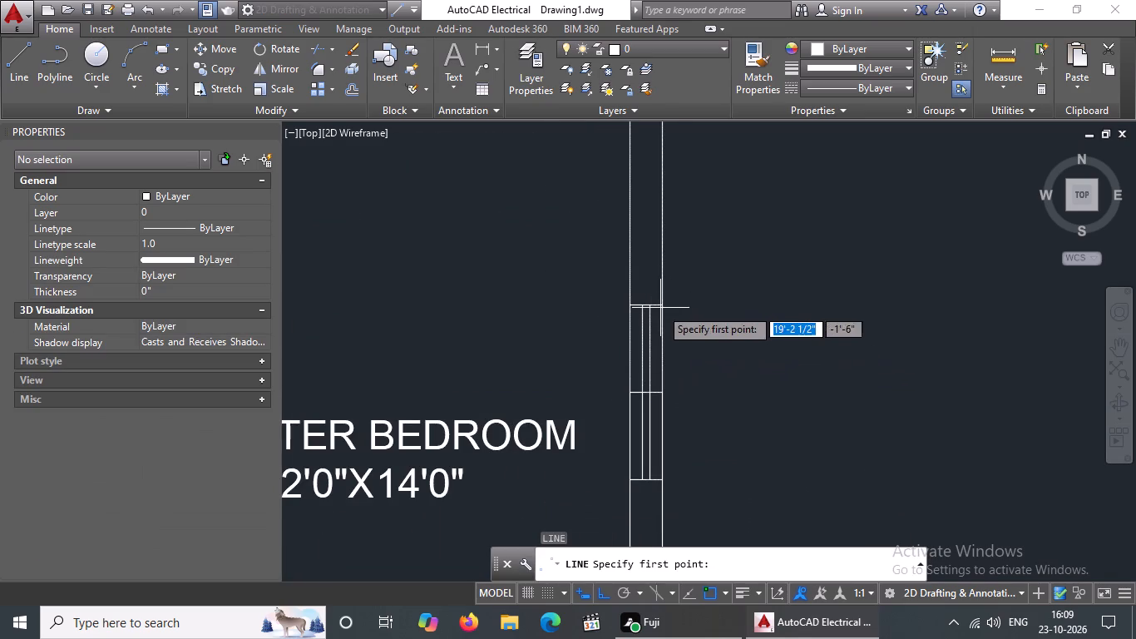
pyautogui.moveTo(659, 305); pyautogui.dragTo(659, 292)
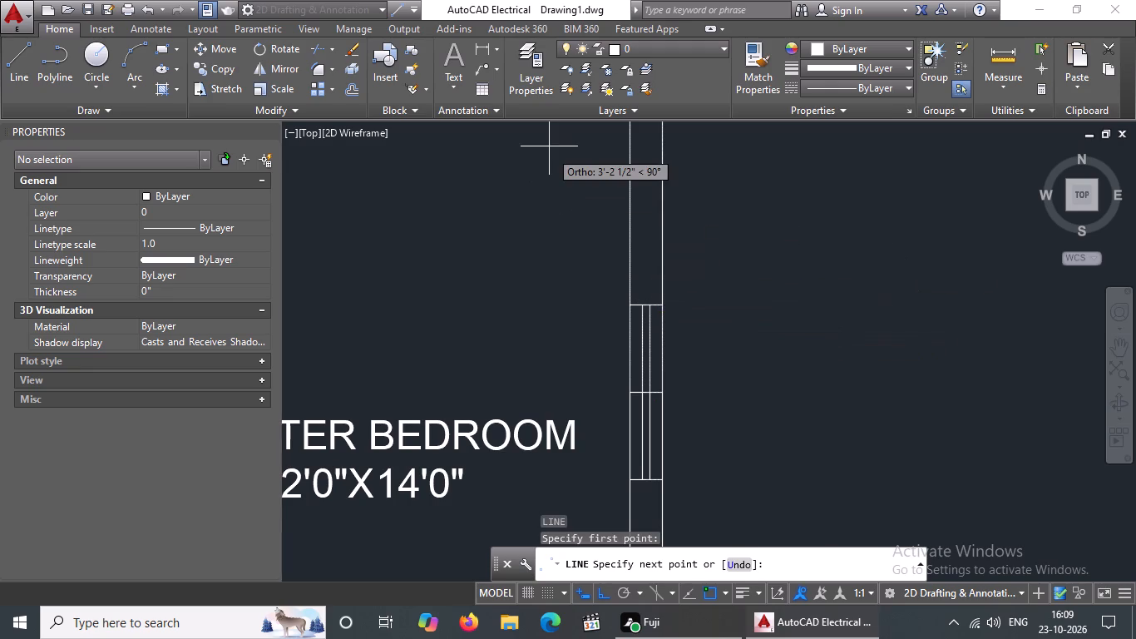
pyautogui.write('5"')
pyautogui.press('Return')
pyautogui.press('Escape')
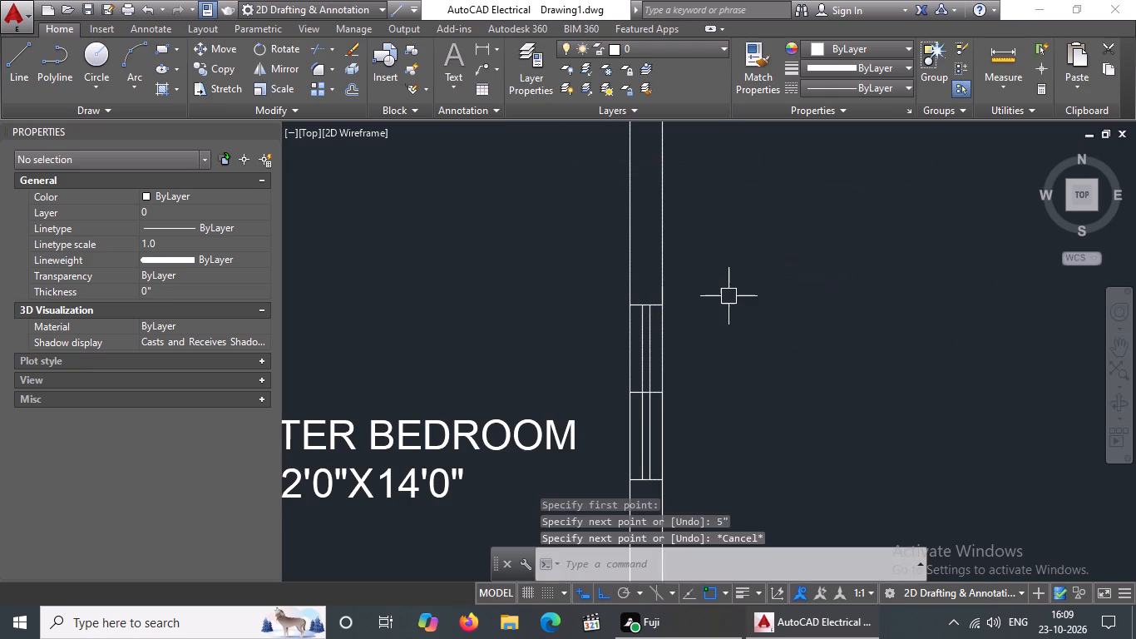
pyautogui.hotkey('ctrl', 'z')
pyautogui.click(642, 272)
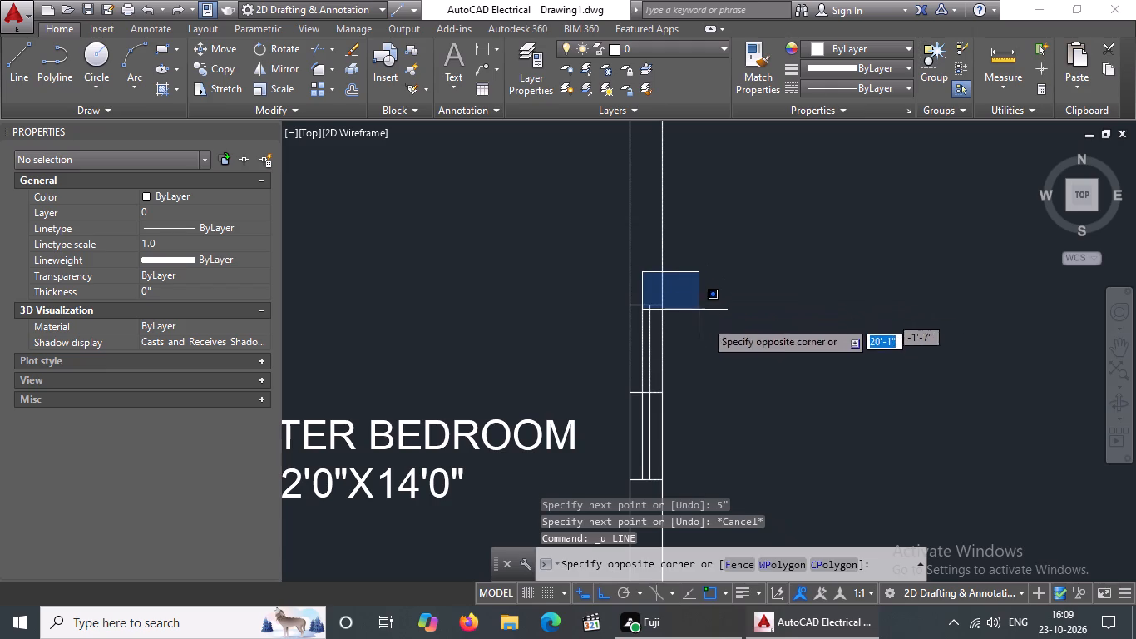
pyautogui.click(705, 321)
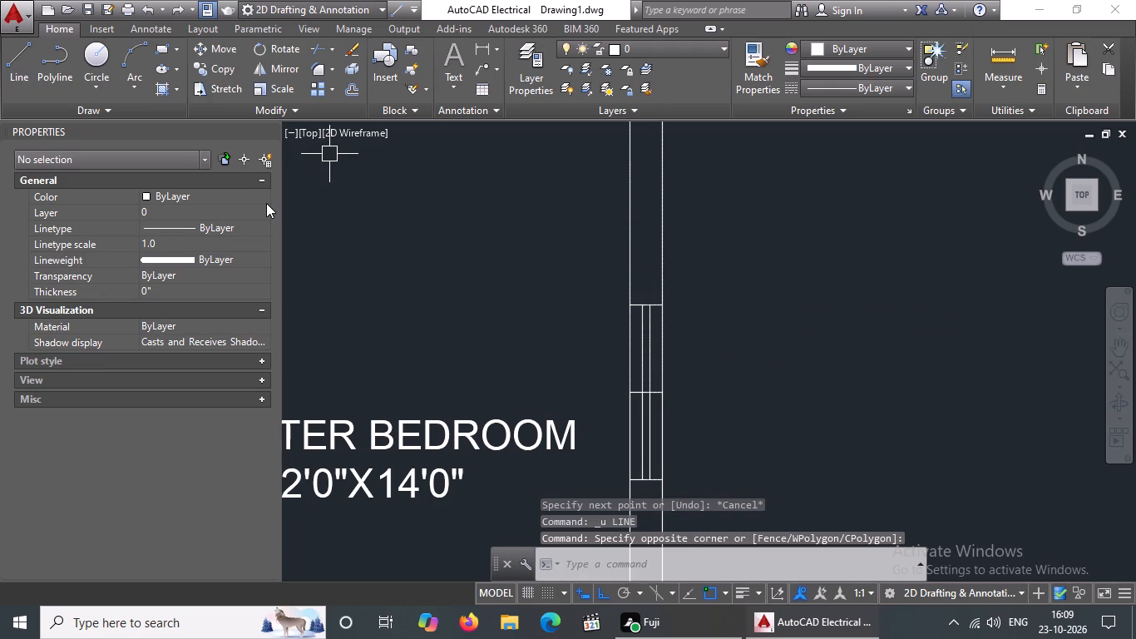
# From the right-wall window's upper outer corner, draw a line 5" up the wall face and 1' outward.
pyautogui.press('l')
pyautogui.press('Return')
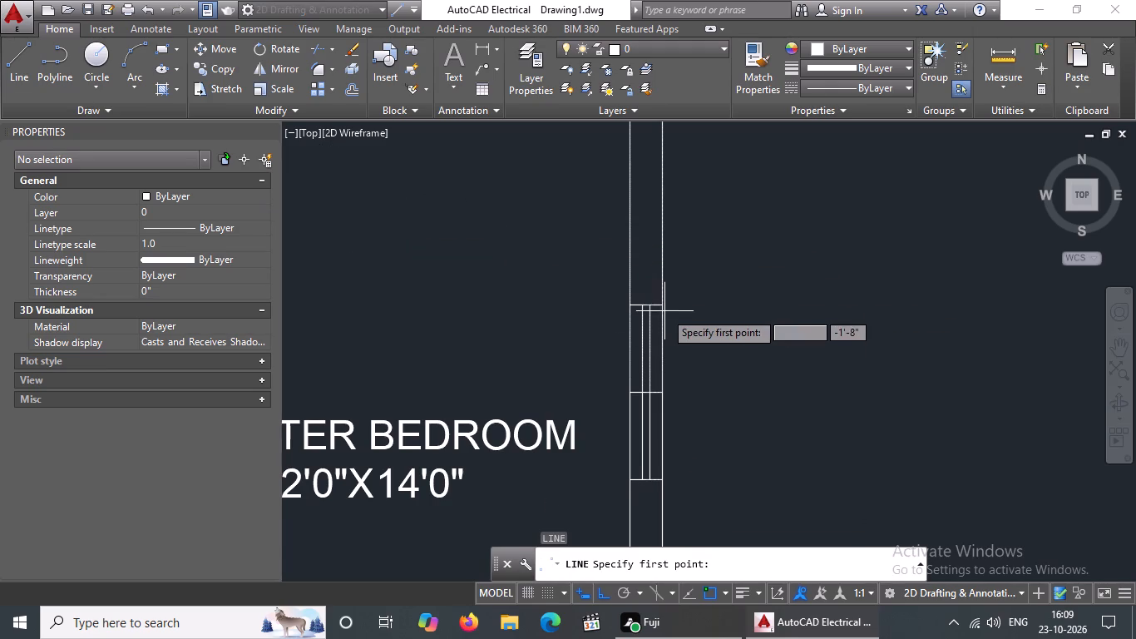
pyautogui.moveTo(659, 305); pyautogui.dragTo(662, 294)
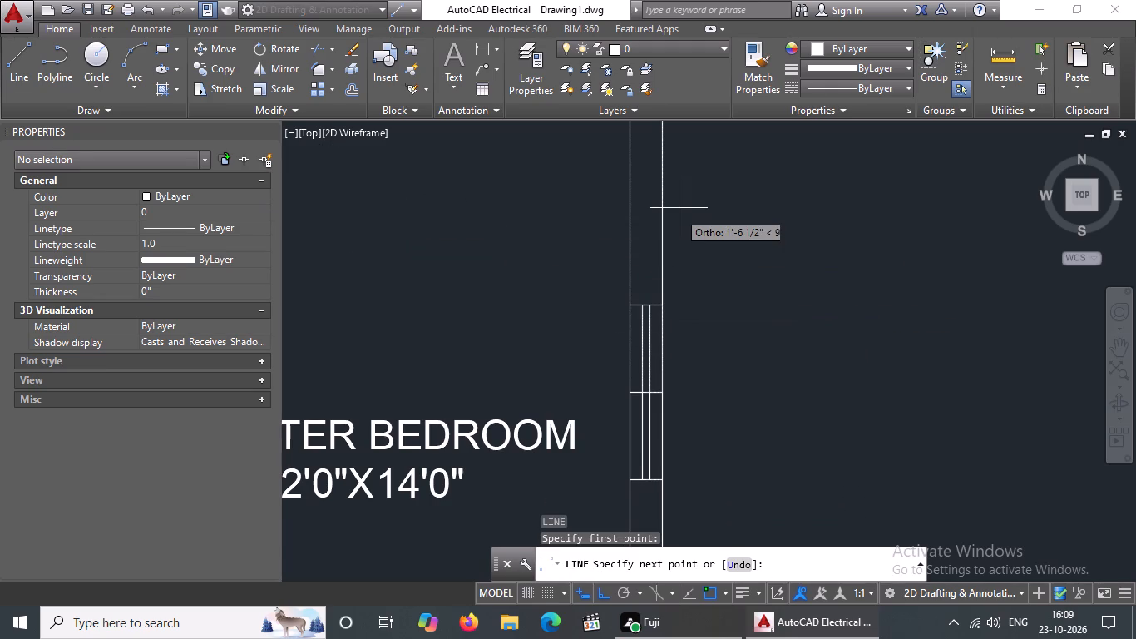
pyautogui.write('5"')
pyautogui.press('Return')
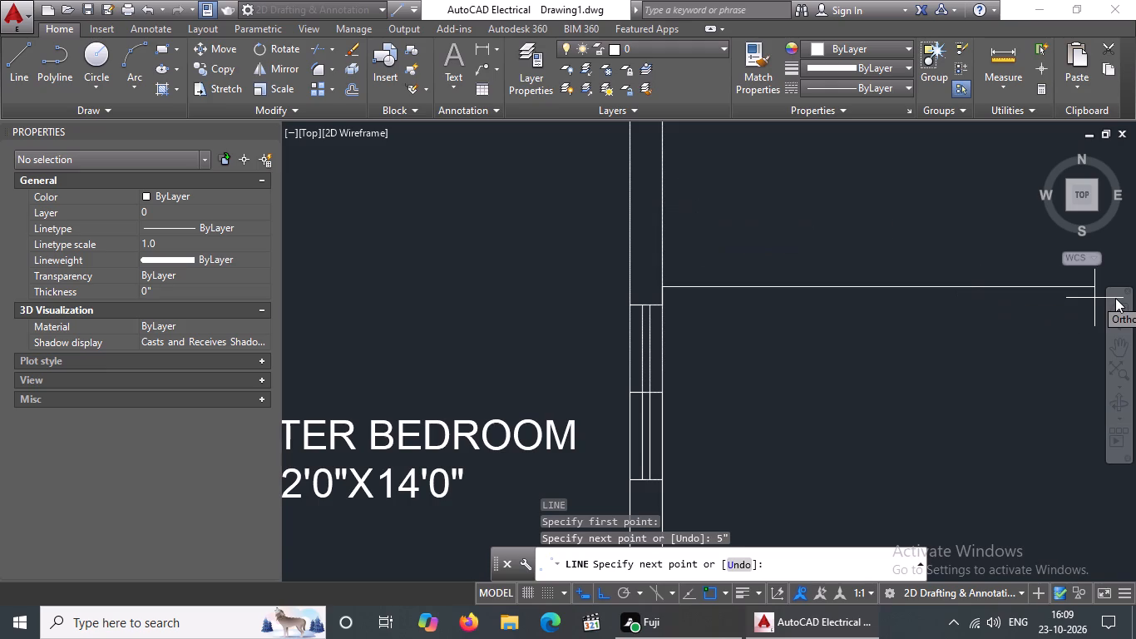
pyautogui.write("1'")
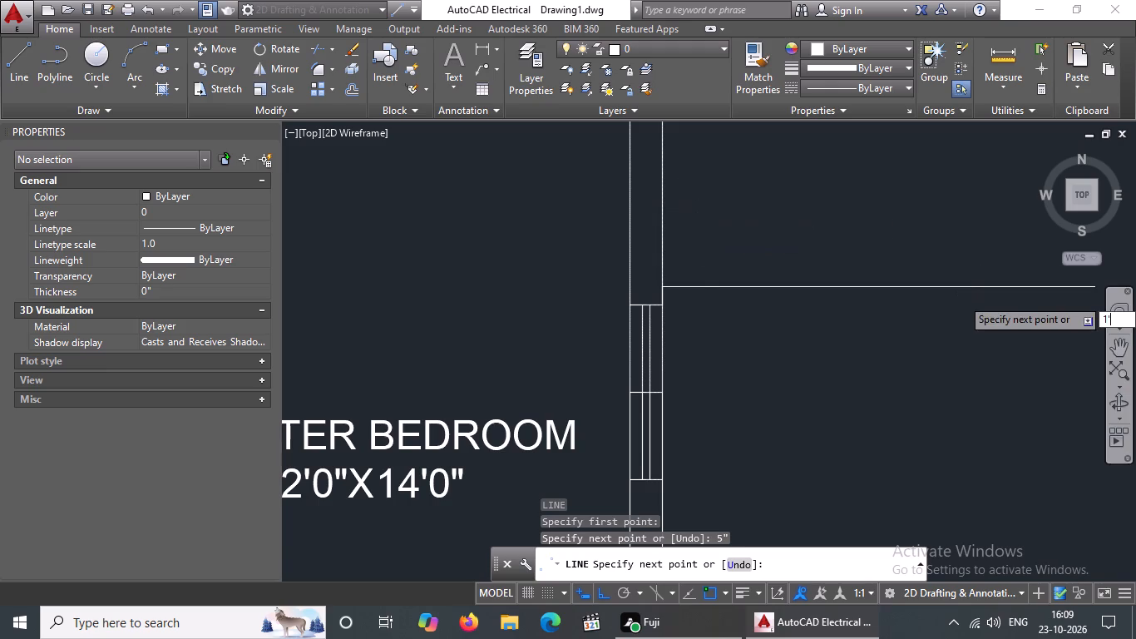
pyautogui.press('Return')
pyautogui.press('Return')
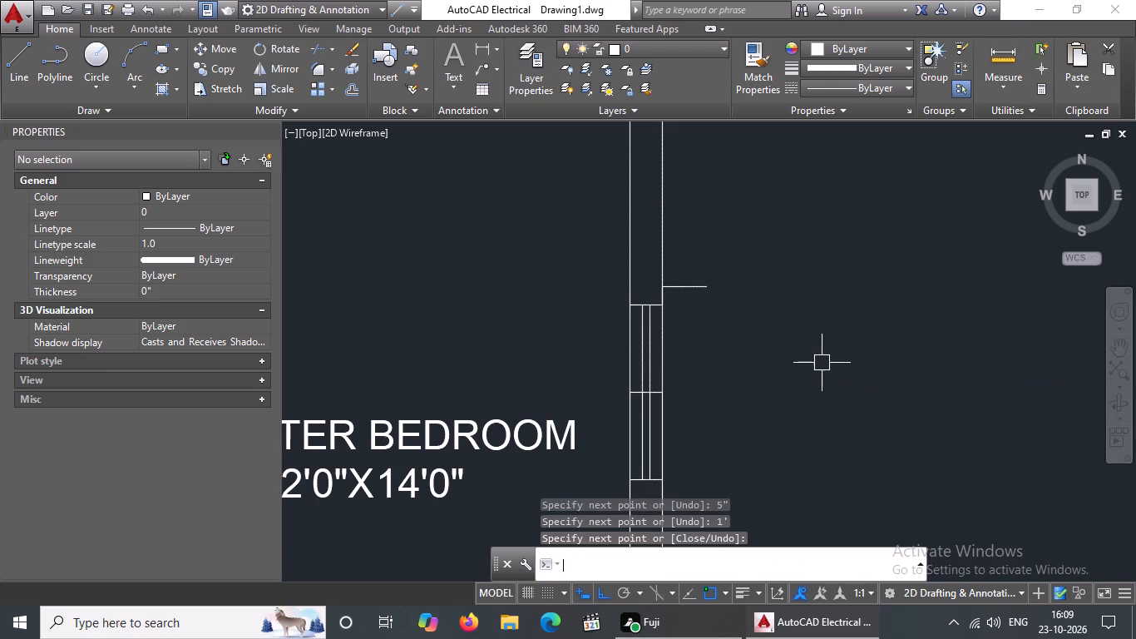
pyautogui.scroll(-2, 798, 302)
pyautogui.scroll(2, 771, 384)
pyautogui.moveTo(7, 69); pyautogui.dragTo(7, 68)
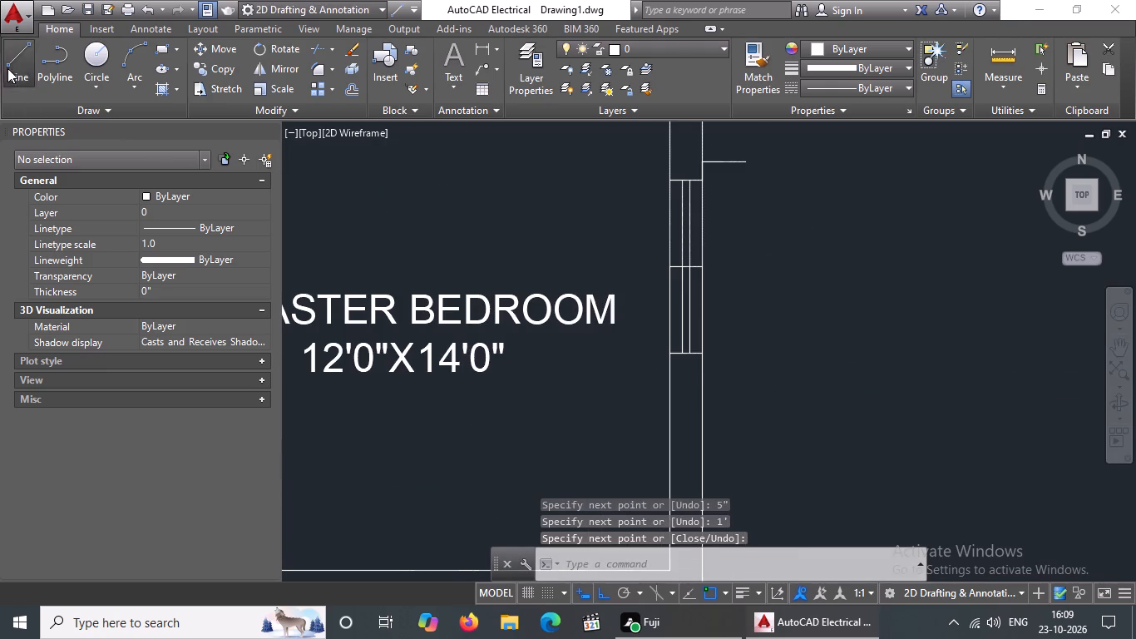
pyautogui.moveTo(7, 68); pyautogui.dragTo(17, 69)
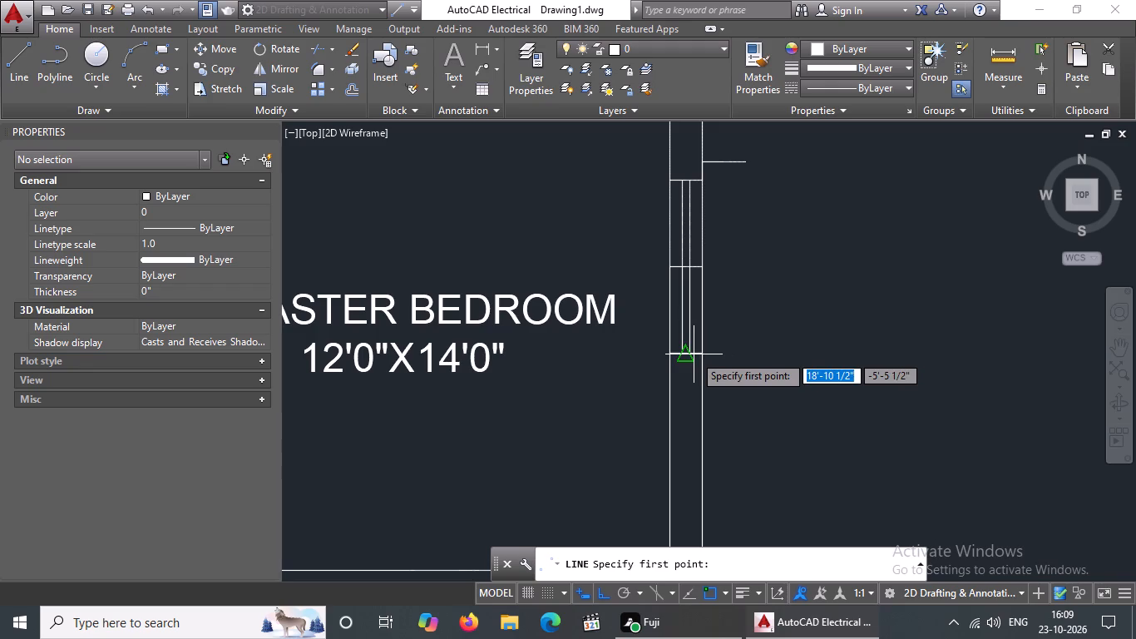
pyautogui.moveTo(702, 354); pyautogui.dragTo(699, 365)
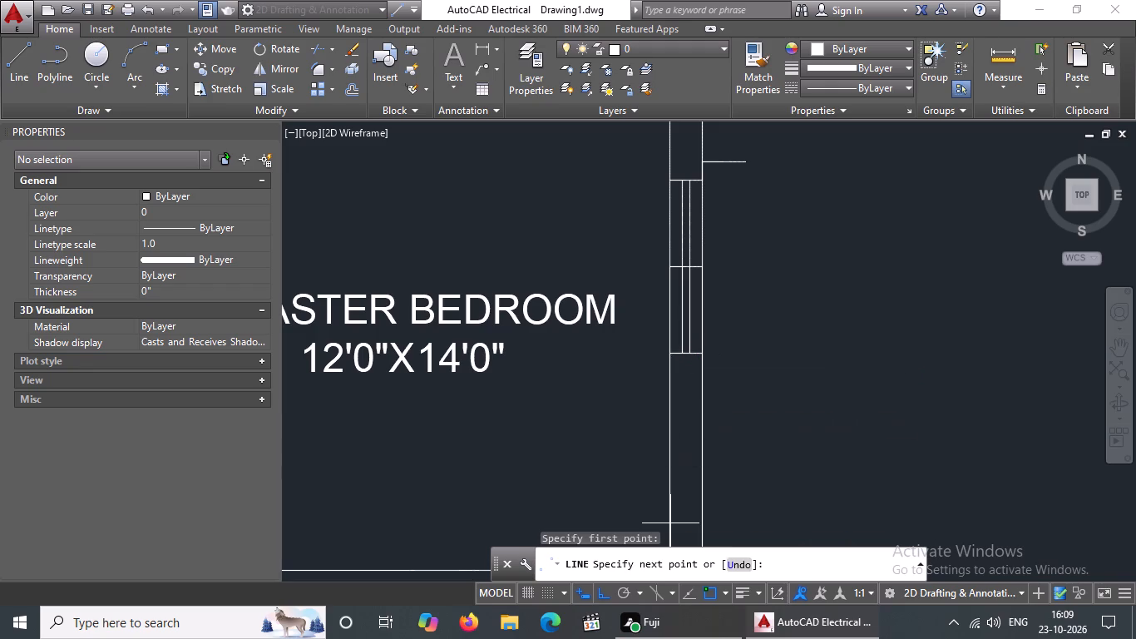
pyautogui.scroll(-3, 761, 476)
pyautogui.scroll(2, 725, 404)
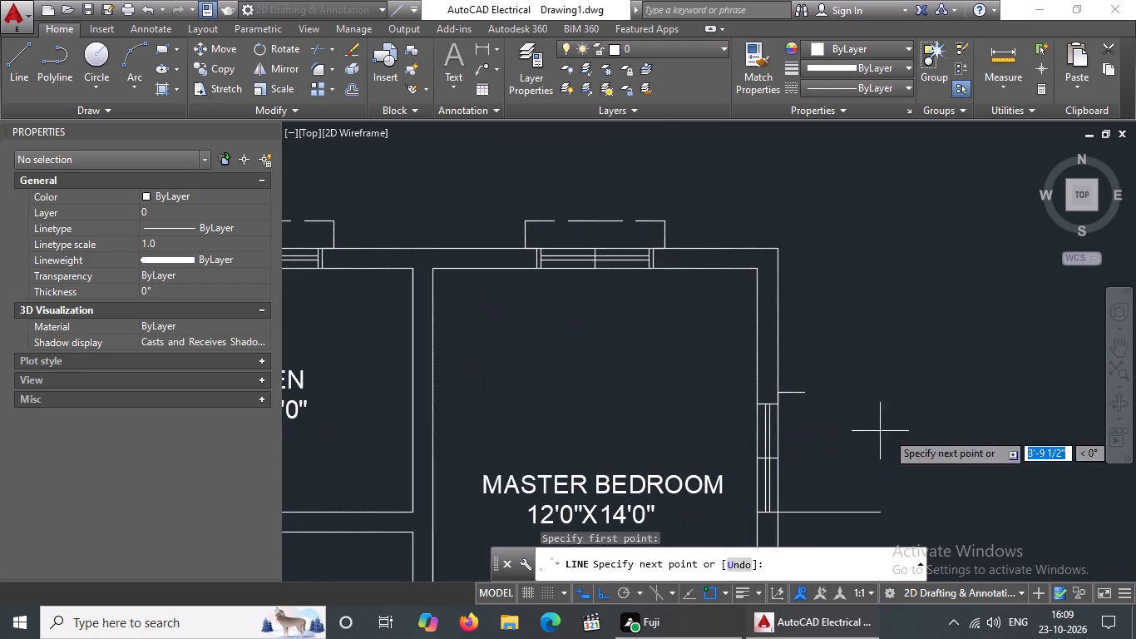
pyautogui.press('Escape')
# Delete the 1' outward line and the 5" wall-face line at the right-wall window's upper outer corner.
pyautogui.scroll(4, 803, 404)
pyautogui.click(674, 333)
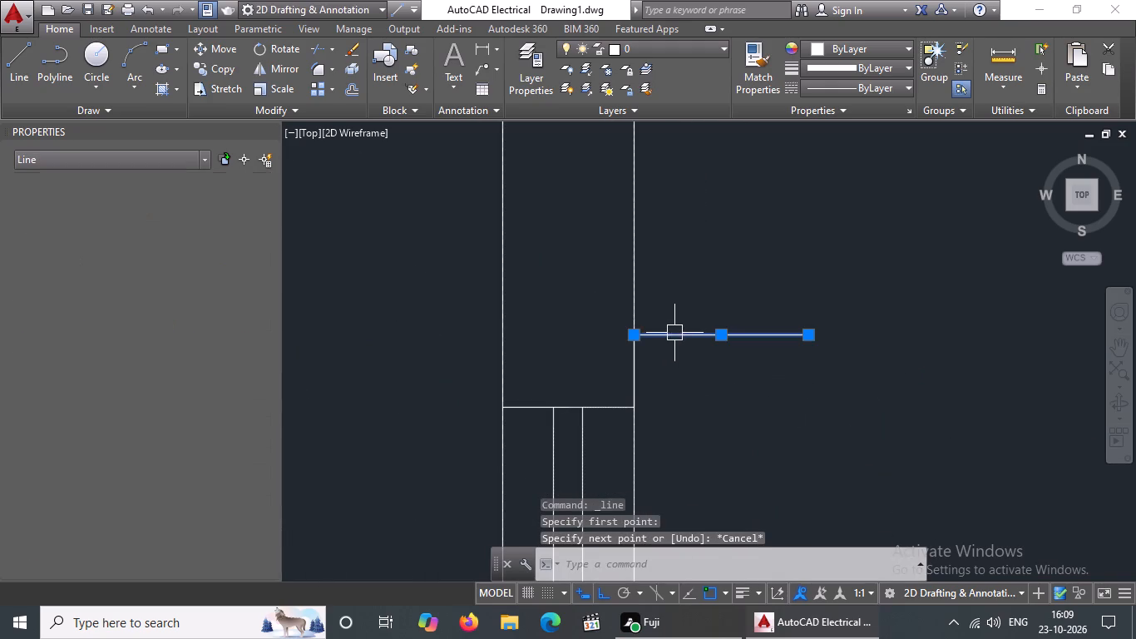
pyautogui.press('Delete')
pyautogui.click(635, 369)
pyautogui.press('Delete')
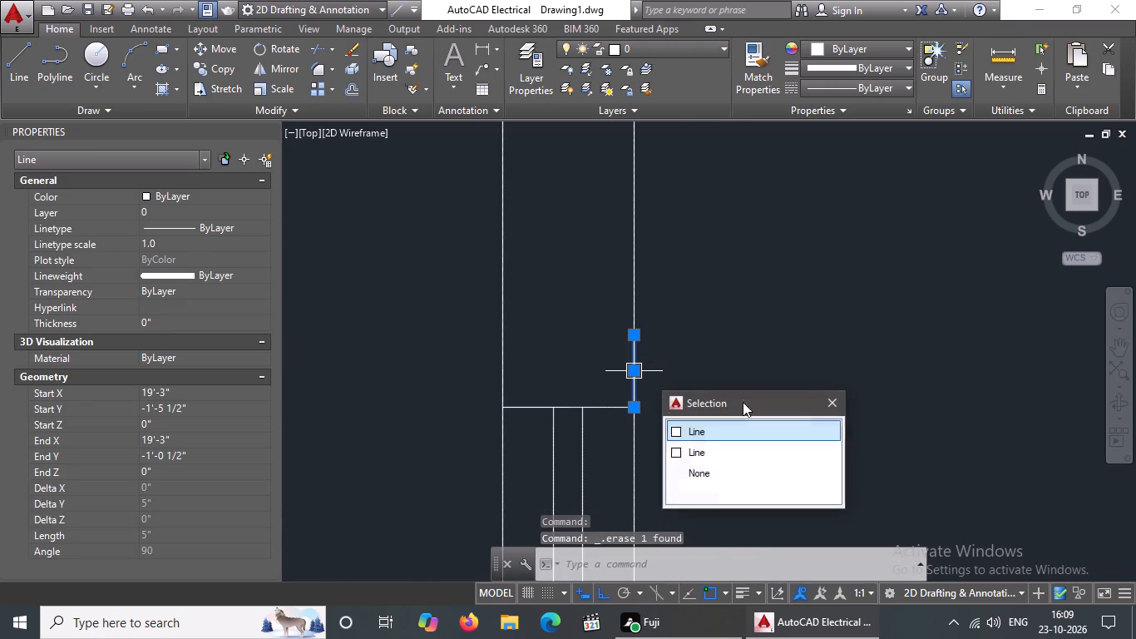
pyautogui.click(718, 426)
pyautogui.click(693, 431)
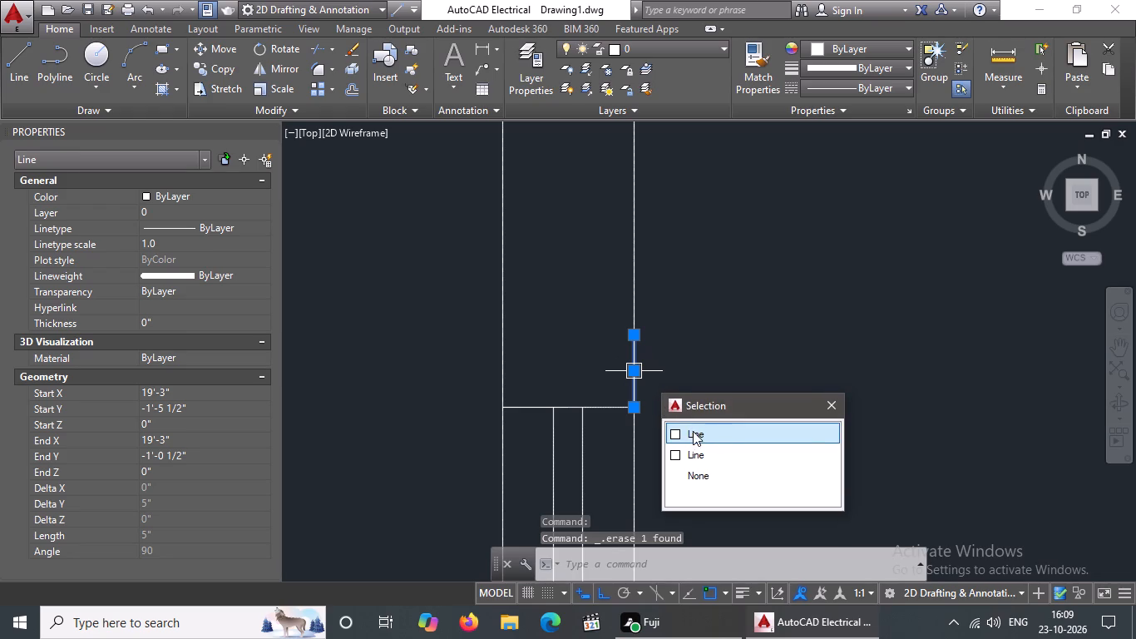
pyautogui.press('Delete')
pyautogui.press('Escape')
# Offset the upper end line of the master bedroom's right-wall window 2" outward, away from the window.
pyautogui.press('o')
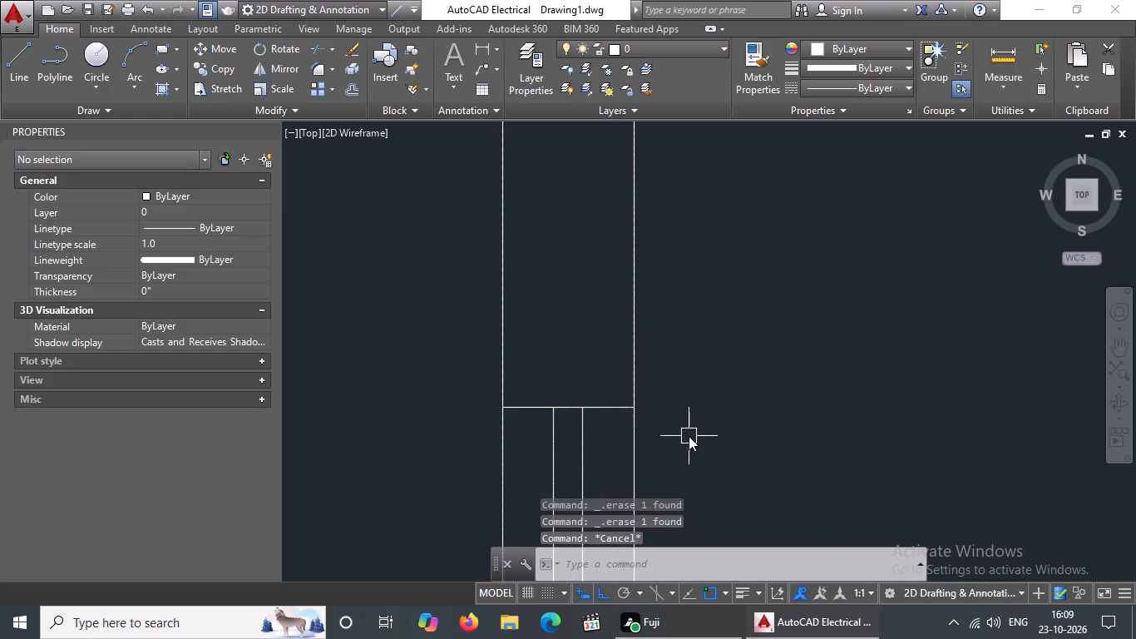
pyautogui.press('Return')
pyautogui.write('2"')
pyautogui.press('Return')
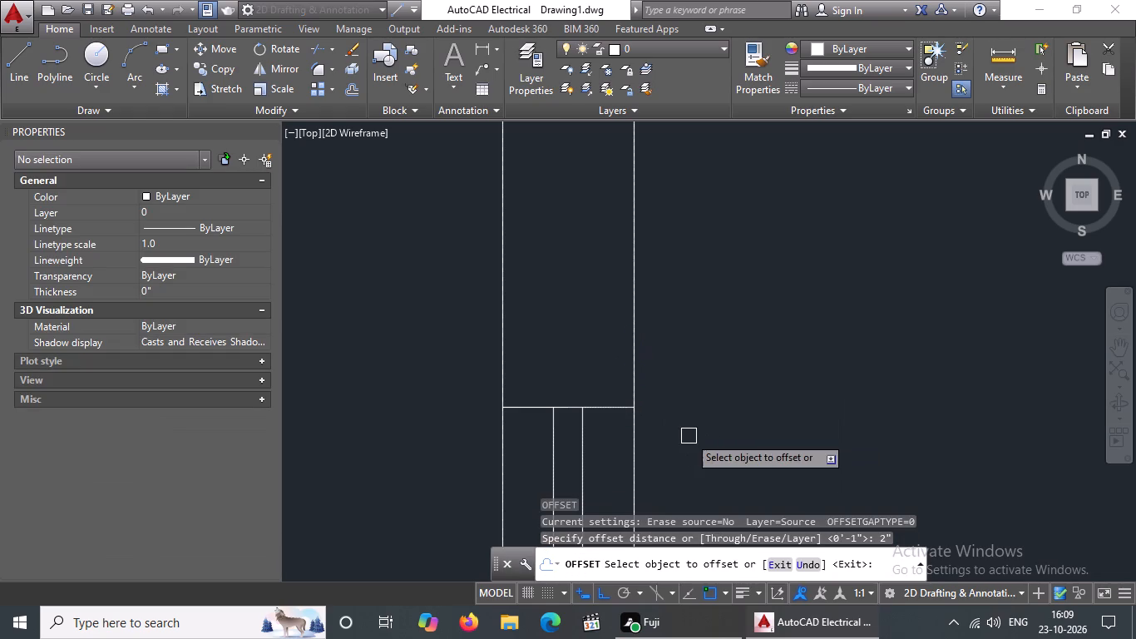
pyautogui.moveTo(610, 409); pyautogui.dragTo(610, 392)
pyautogui.click(609, 377)
# Offset the lower end line of the master bedroom's right-wall window 2" outward, away from the window.
pyautogui.scroll(-5, 609, 377)
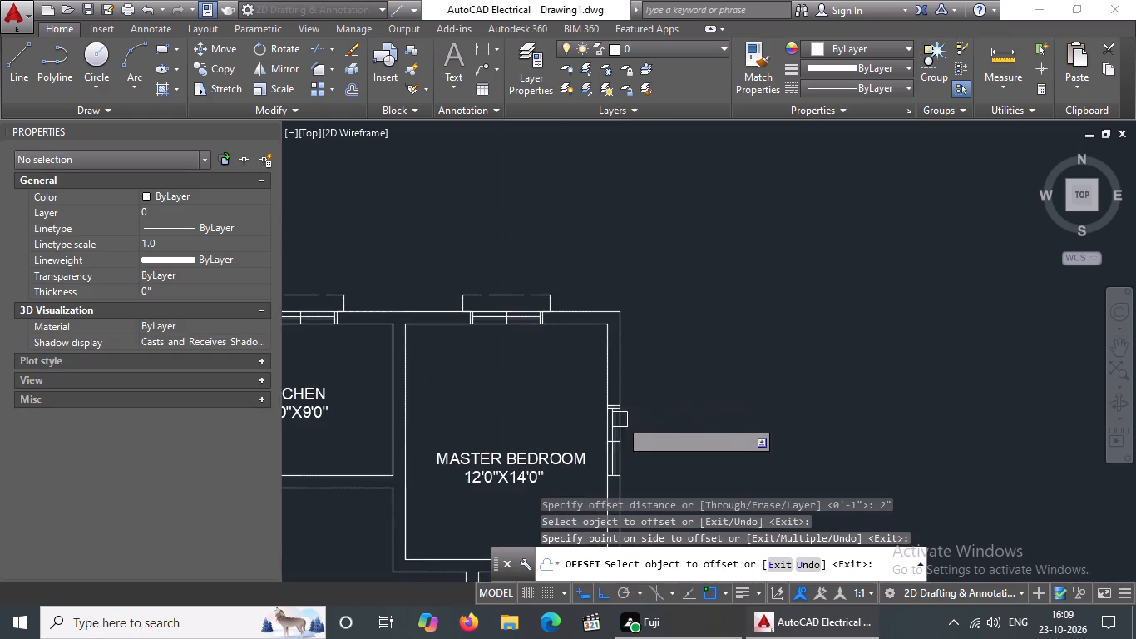
pyautogui.scroll(3, 617, 456)
pyautogui.scroll(-3, 620, 489)
pyautogui.moveTo(620, 488); pyautogui.dragTo(620, 260, button='middle')
pyautogui.scroll(1, 620, 226)
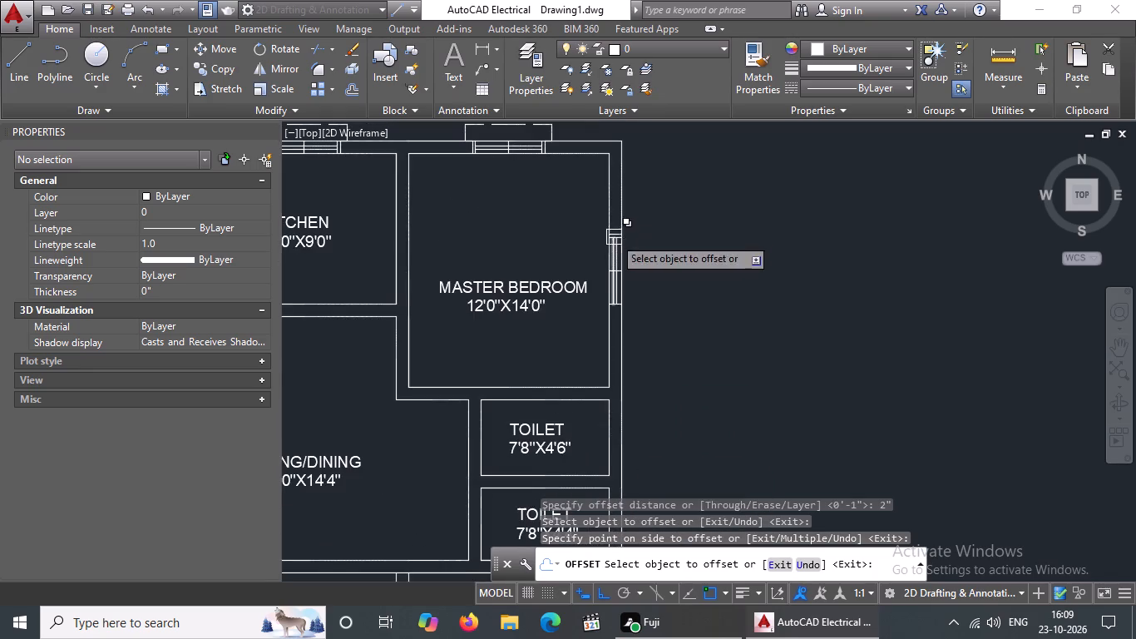
pyautogui.scroll(3, 611, 282)
pyautogui.scroll(1, 624, 375)
pyautogui.click(646, 364)
pyautogui.click(623, 389)
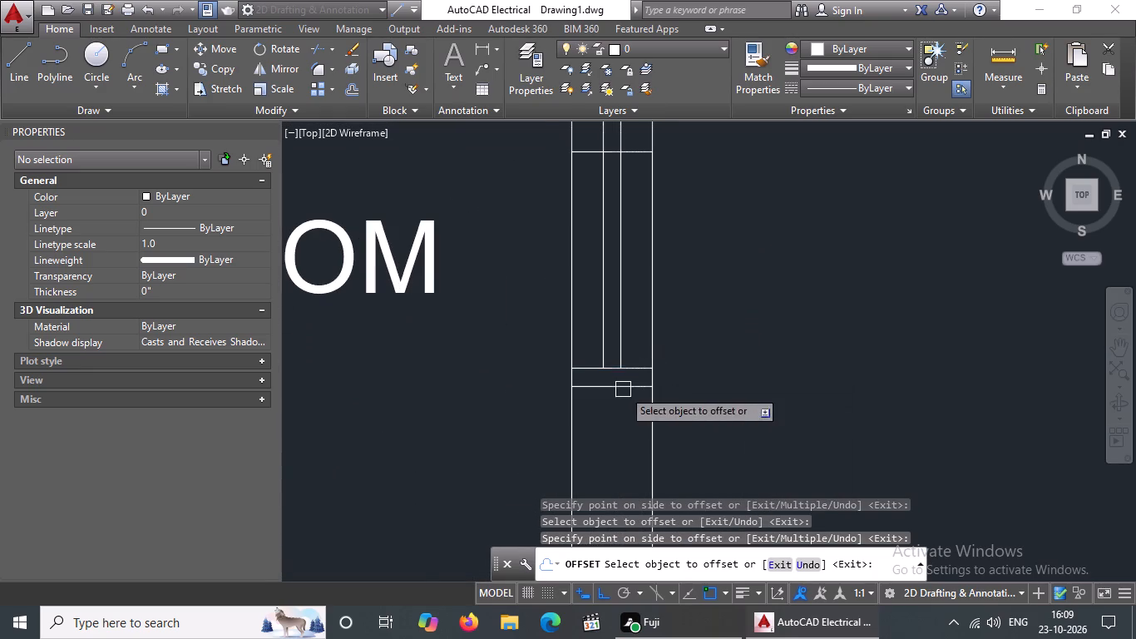
pyautogui.scroll(-3, 670, 379)
pyautogui.press('Escape')
# From the outer end of the lower offset line, draw a line 5" down the wall face and 1' outward.
pyautogui.press('l')
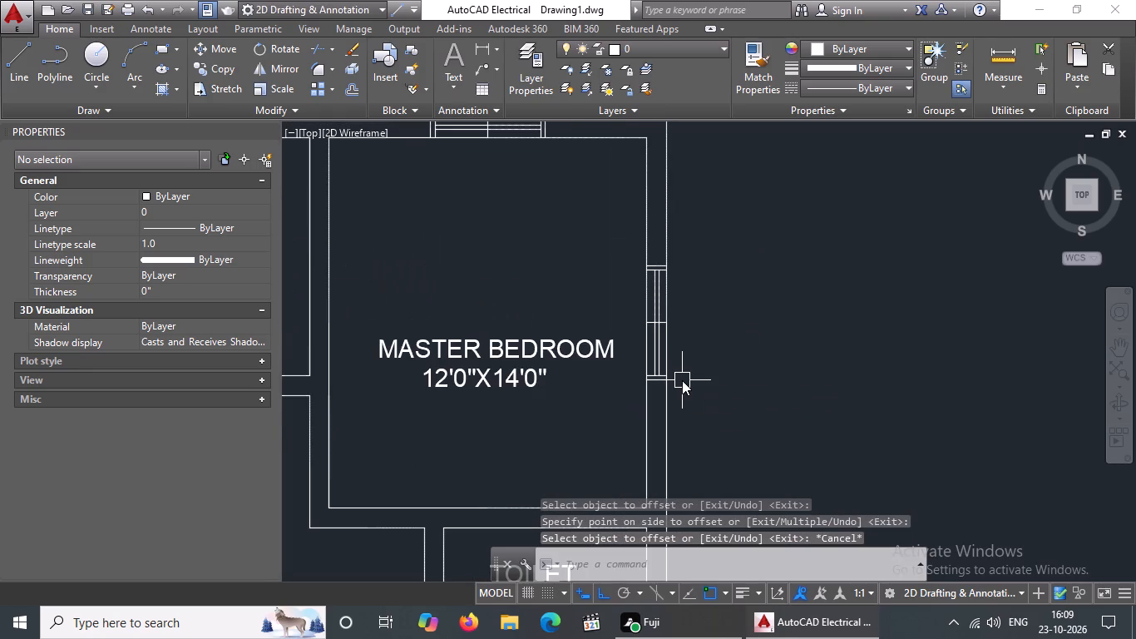
pyautogui.press('Return')
pyautogui.scroll(2, 700, 378)
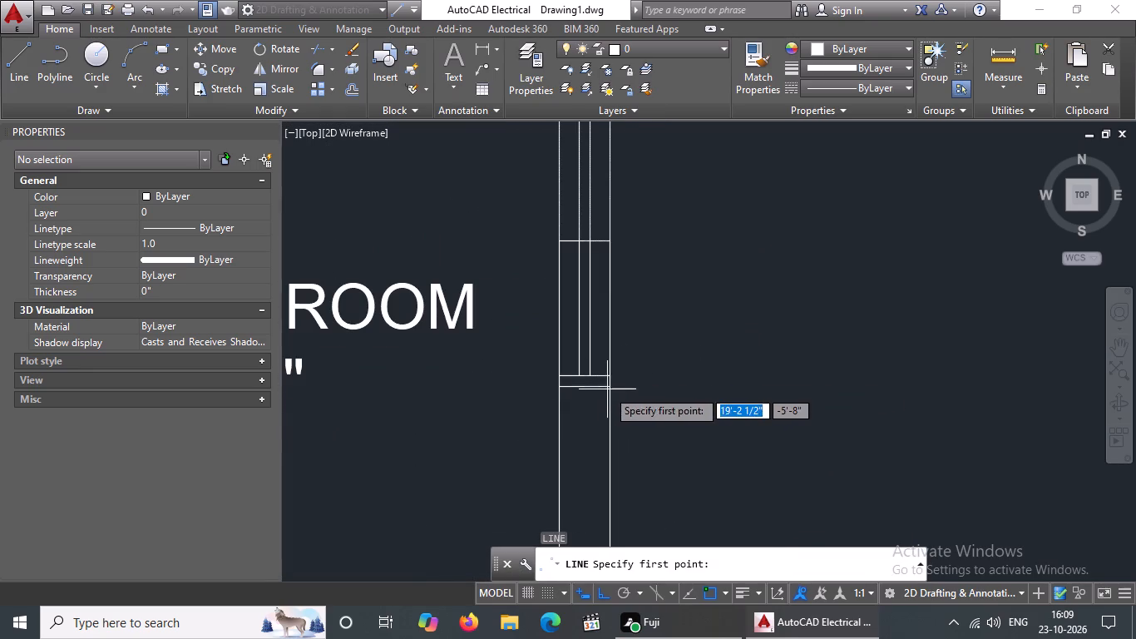
pyautogui.moveTo(607, 386); pyautogui.dragTo(600, 477)
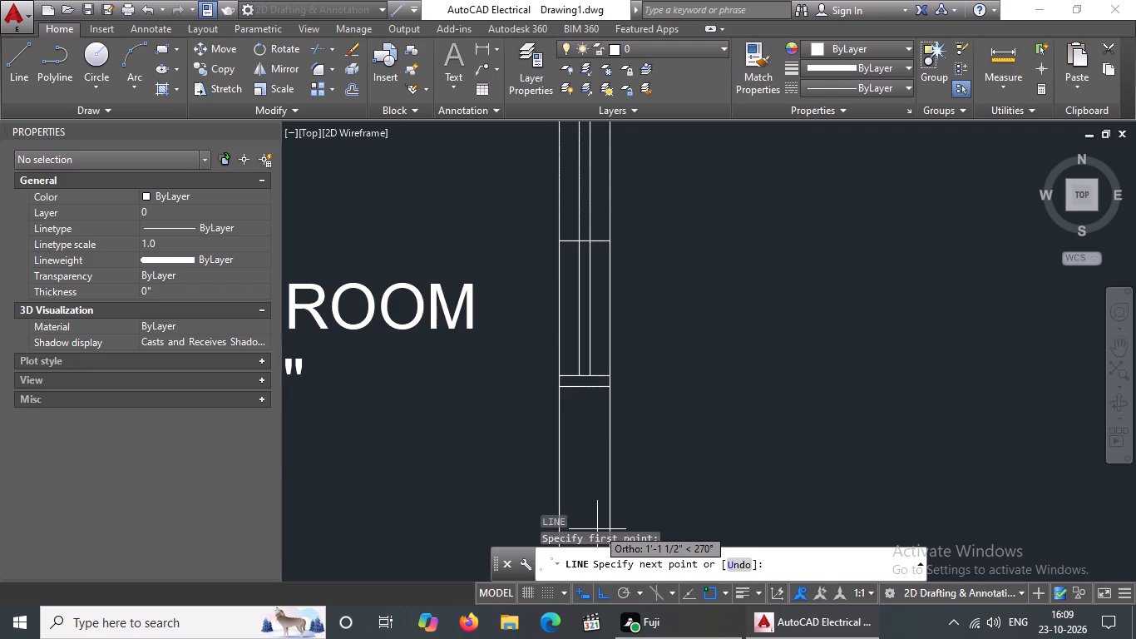
pyautogui.press('5')
pyautogui.hotkey('shift', '"')
pyautogui.press('Return')
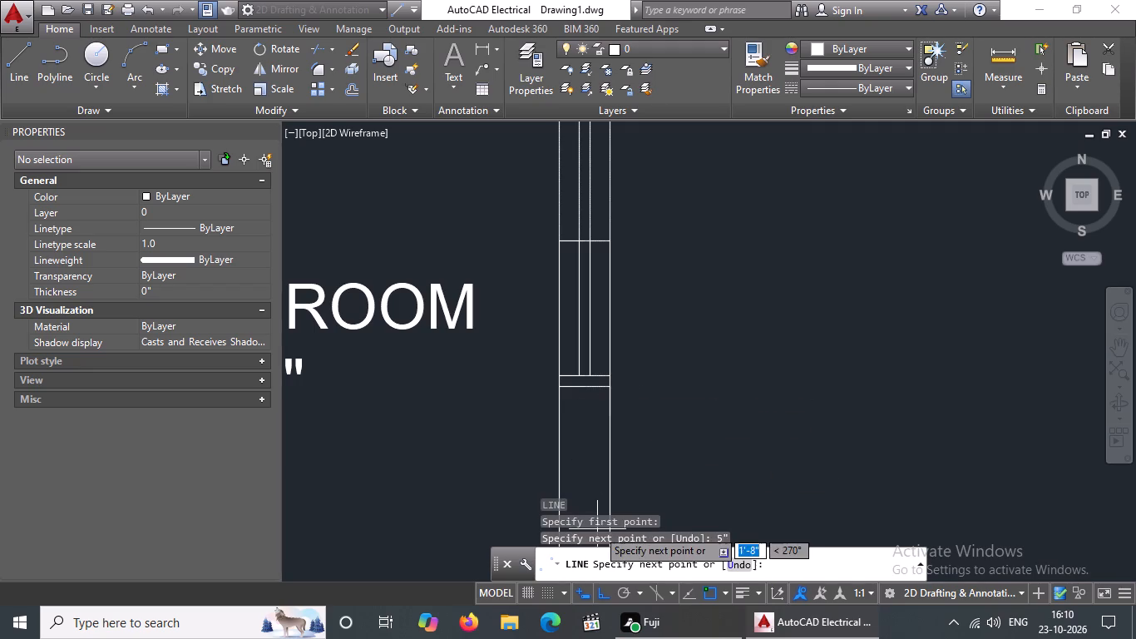
pyautogui.press('1')
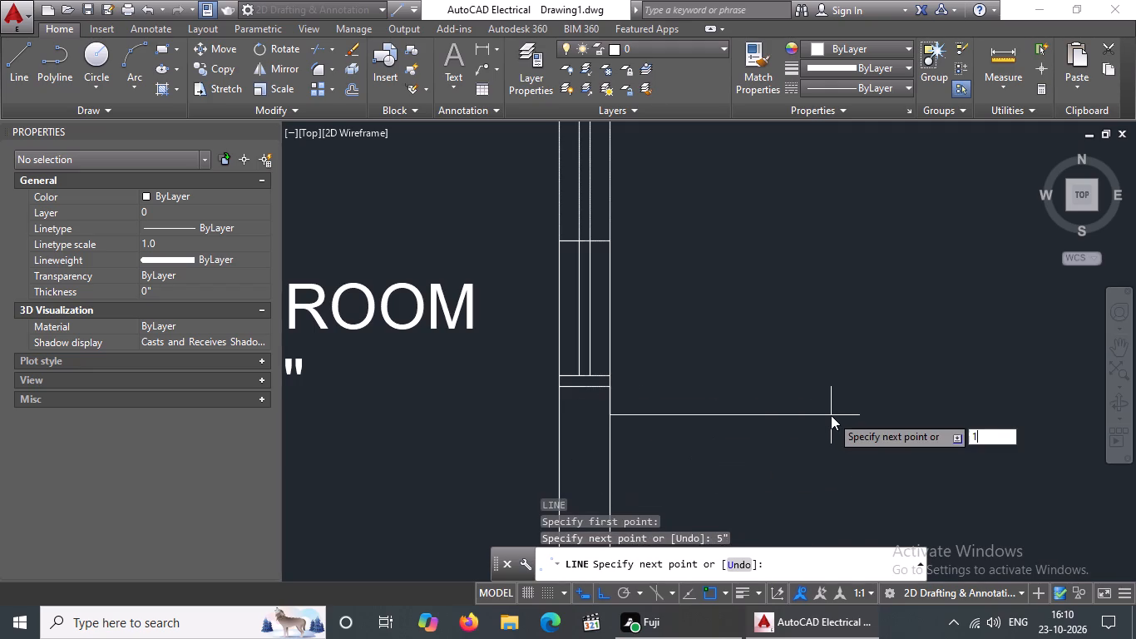
pyautogui.press("'")
pyautogui.press('Return')
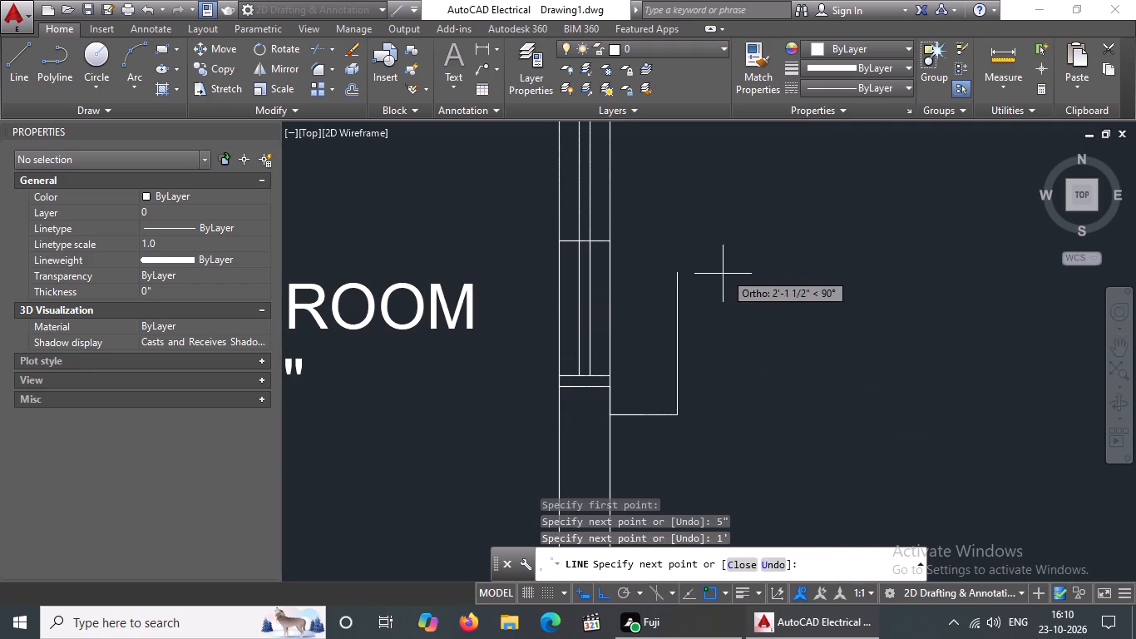
pyautogui.press('Return')
# From the upper offset line's outer end, draw 5" up, 1' outward, and down to the lower projection line's end, closing the outline.
pyautogui.scroll(-2, 722, 283)
pyautogui.scroll(2, 666, 163)
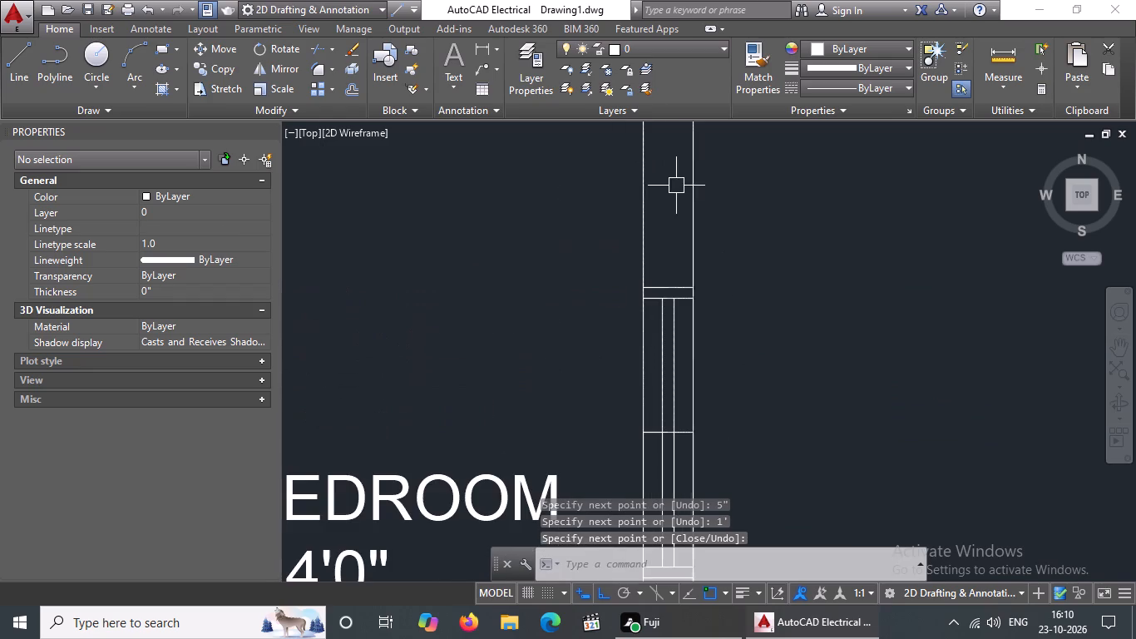
pyautogui.press('l')
pyautogui.press('Return')
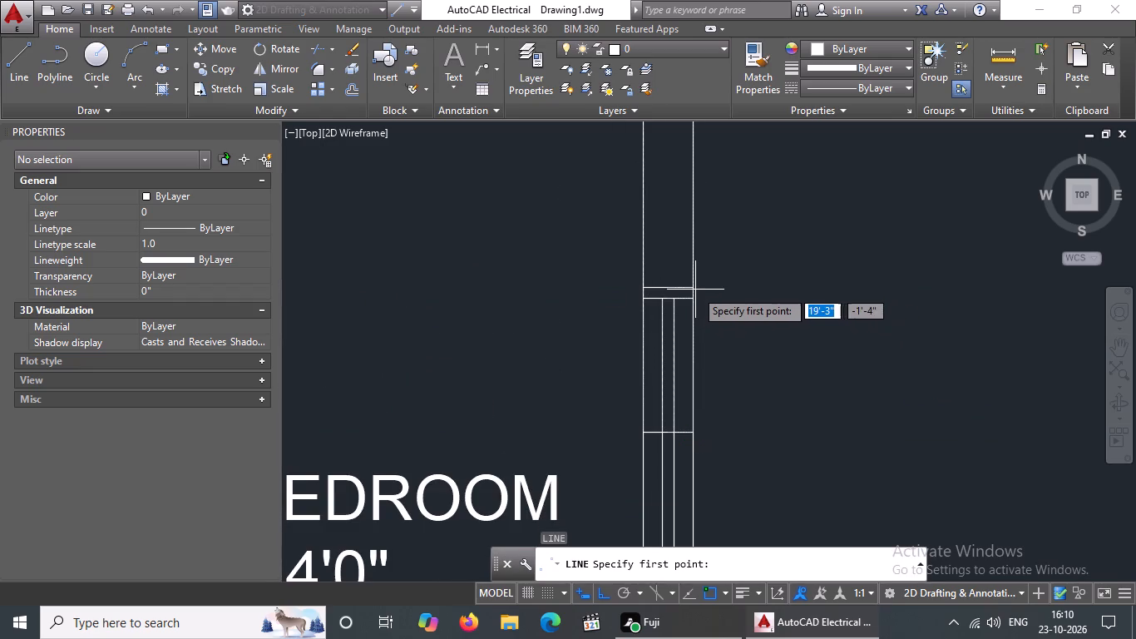
pyautogui.moveTo(694, 288); pyautogui.dragTo(697, 280)
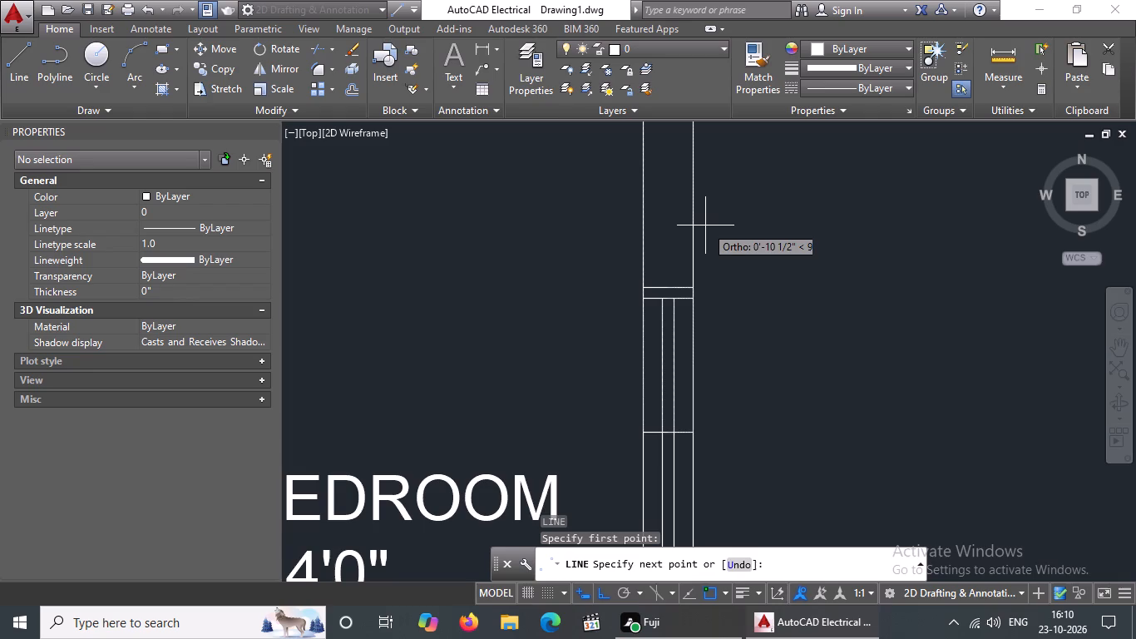
pyautogui.write('5"')
pyautogui.press('Return')
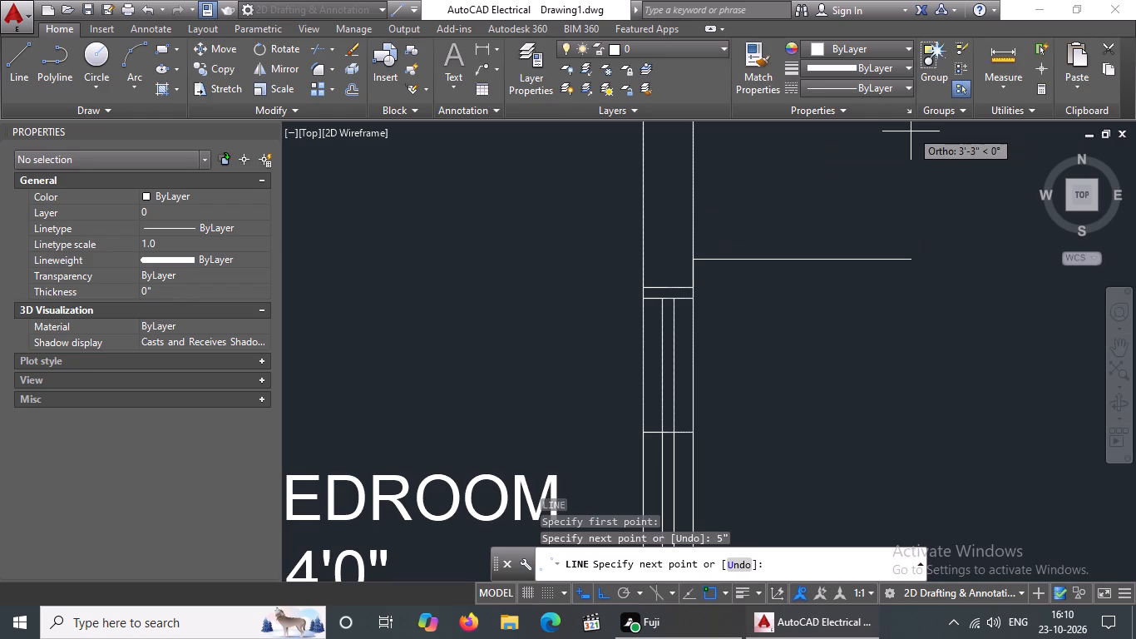
pyautogui.write("1'")
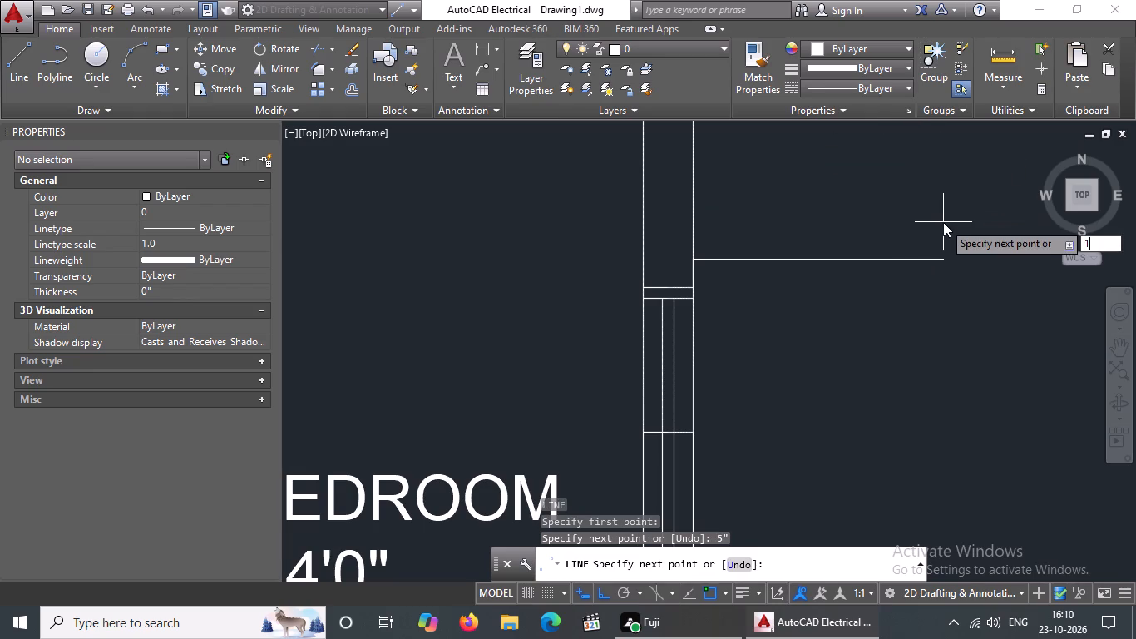
pyautogui.press('Return')
pyautogui.scroll(-3, 749, 317)
pyautogui.scroll(4, 748, 379)
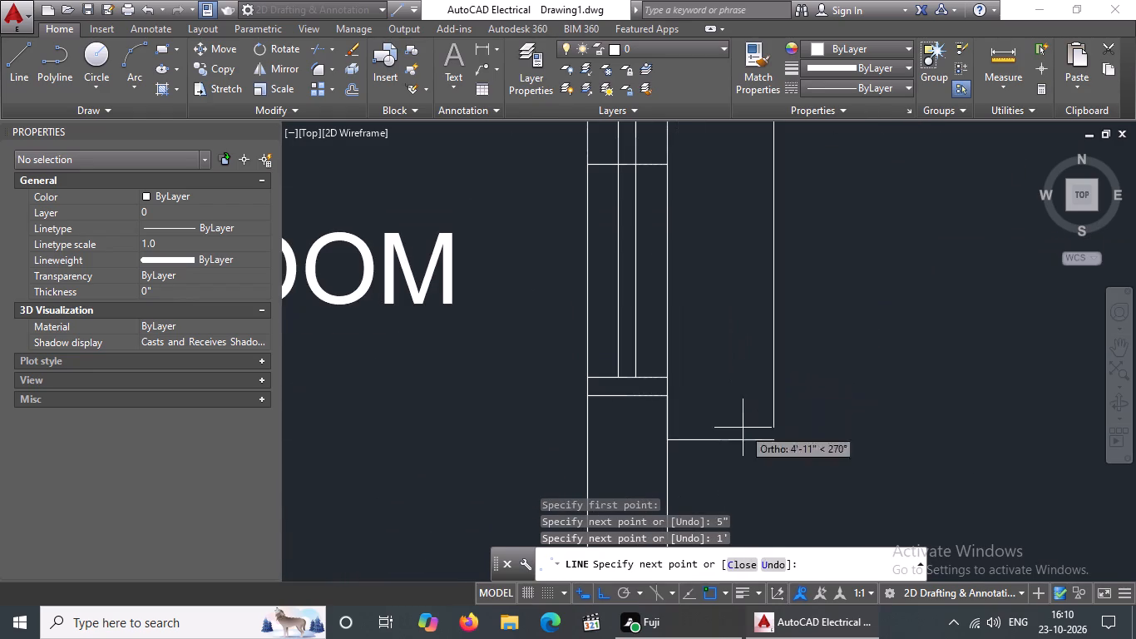
pyautogui.click(773, 443)
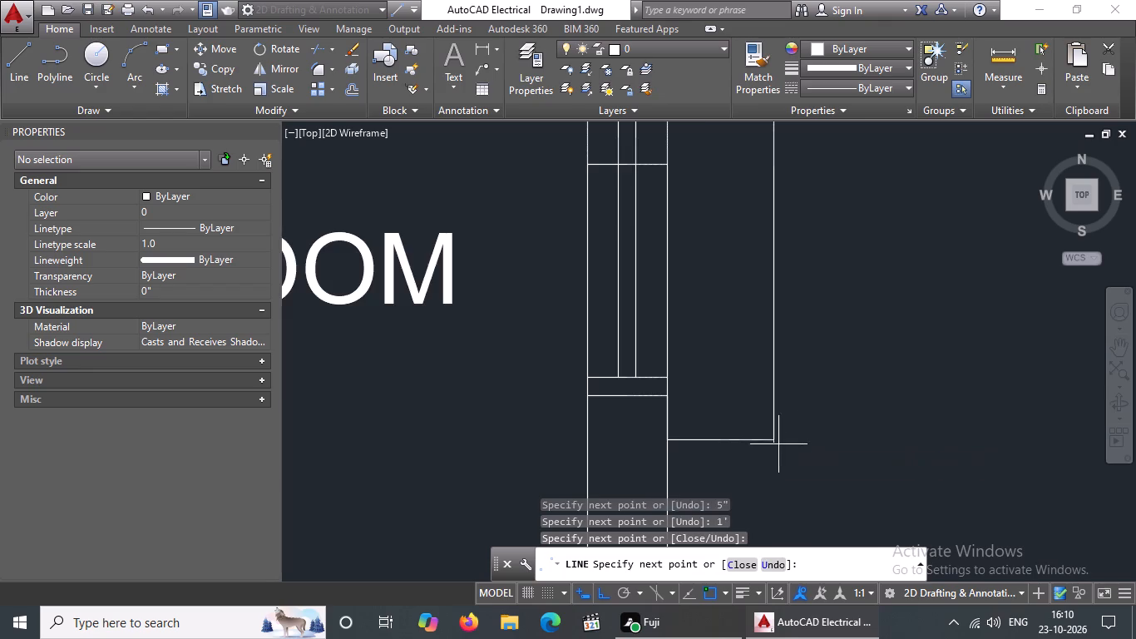
pyautogui.scroll(-5, 802, 442)
pyautogui.press('Escape')
# Select the right-wall window's projection lines, try to change their linetype, and set their linetype scale to 2.
pyautogui.scroll(3, 817, 419)
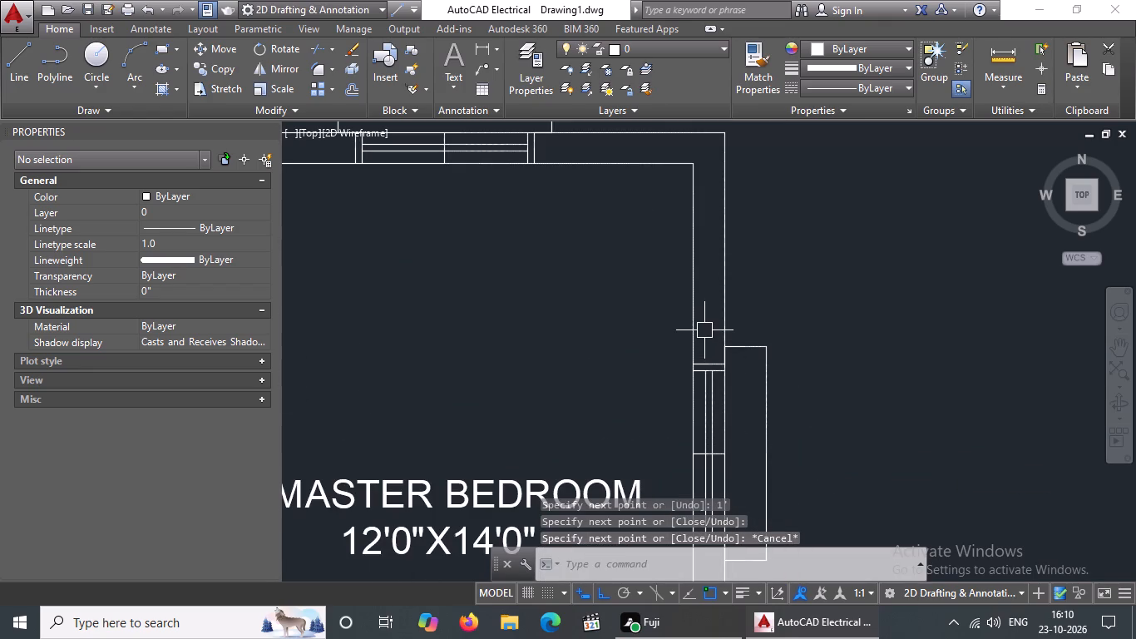
pyautogui.moveTo(714, 324); pyautogui.dragTo(722, 337)
pyautogui.scroll(-4, 773, 379)
pyautogui.scroll(4, 821, 423)
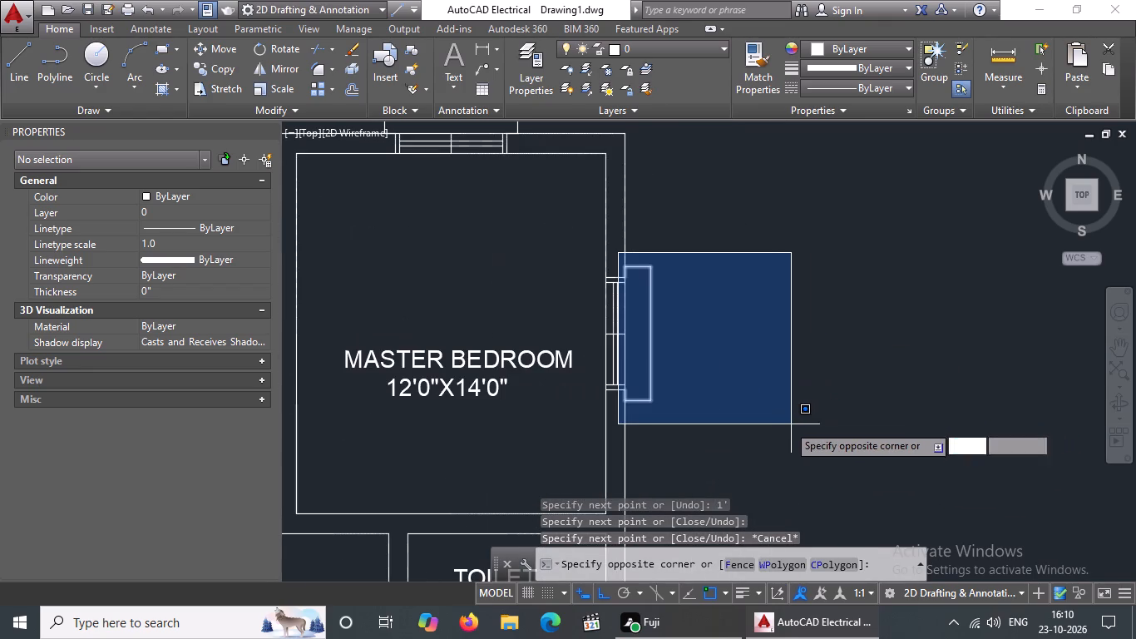
pyautogui.click(778, 423)
pyautogui.click(852, 93)
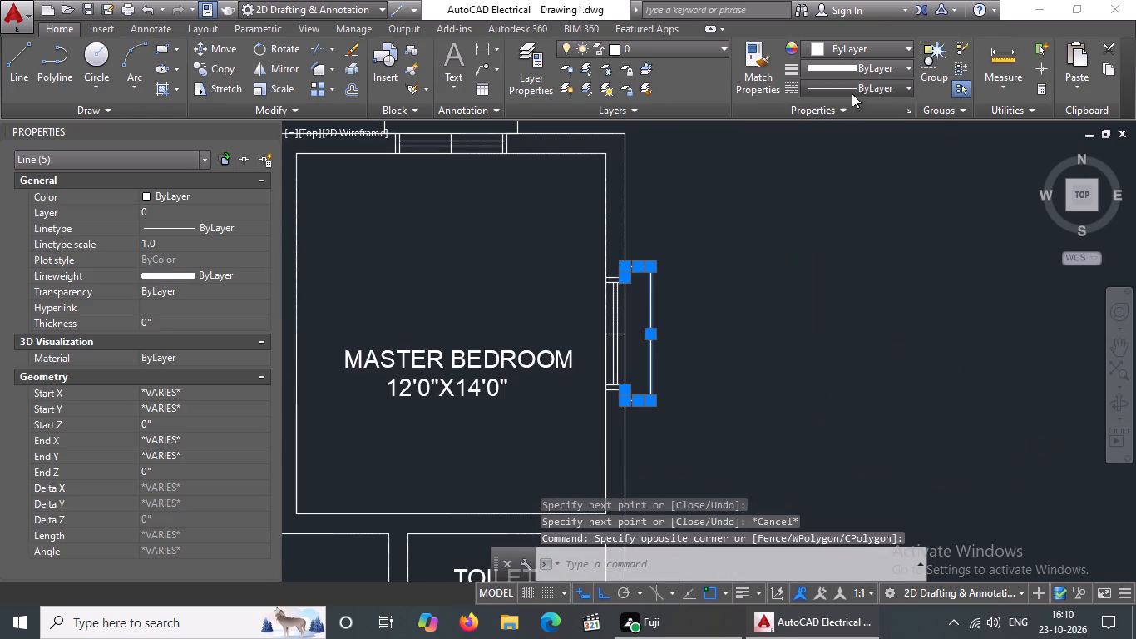
pyautogui.moveTo(852, 146); pyautogui.dragTo(821, 221)
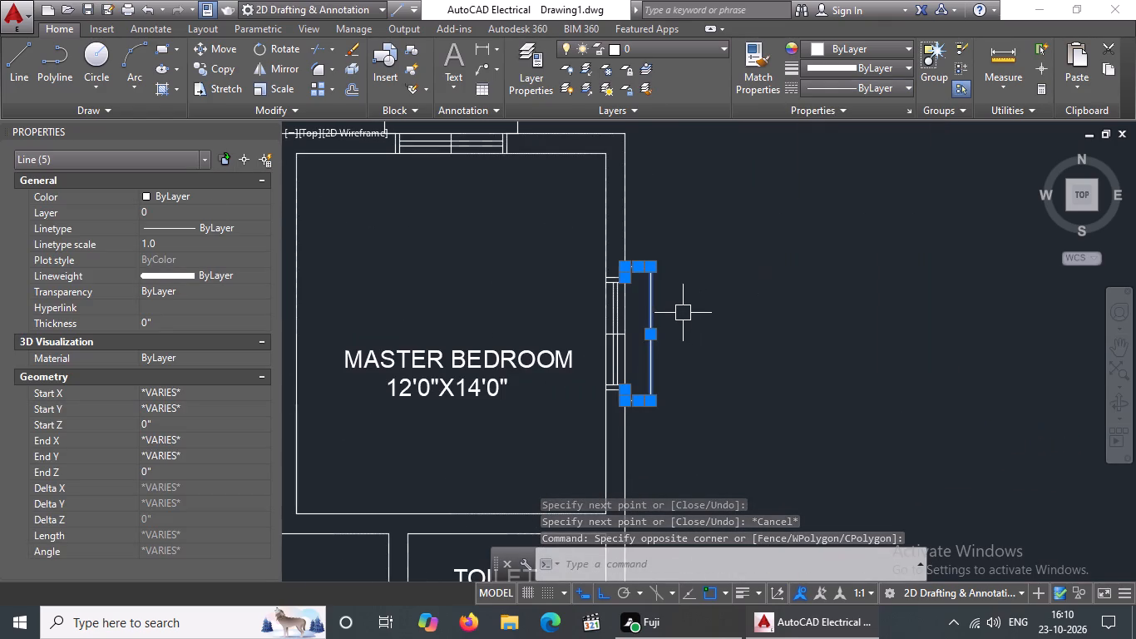
pyautogui.click(179, 238)
pyautogui.press('BackSpace')
pyautogui.press('BackSpace')
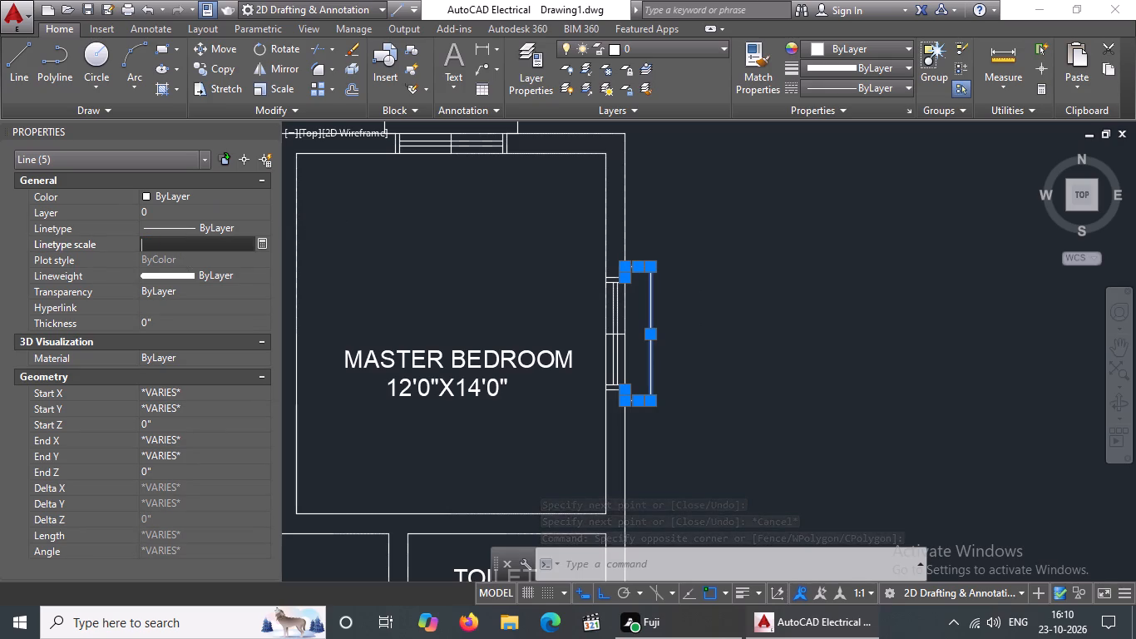
pyautogui.press('BackSpace')
pyautogui.press('2')
pyautogui.press('Return')
pyautogui.scroll(-3, 482, 237)
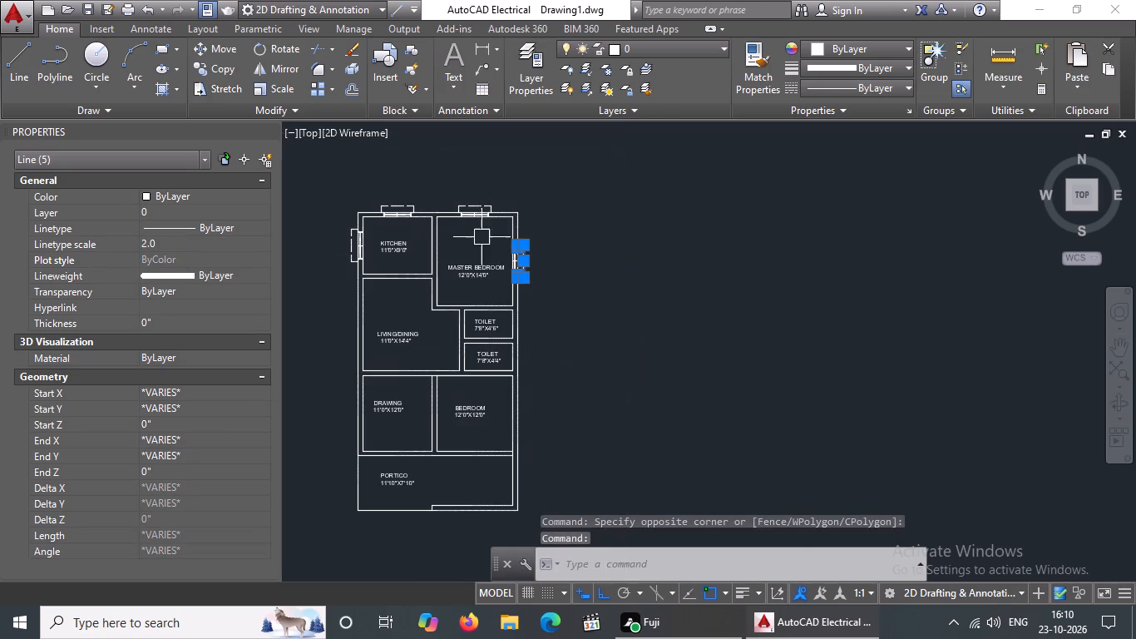
pyautogui.press('Escape')
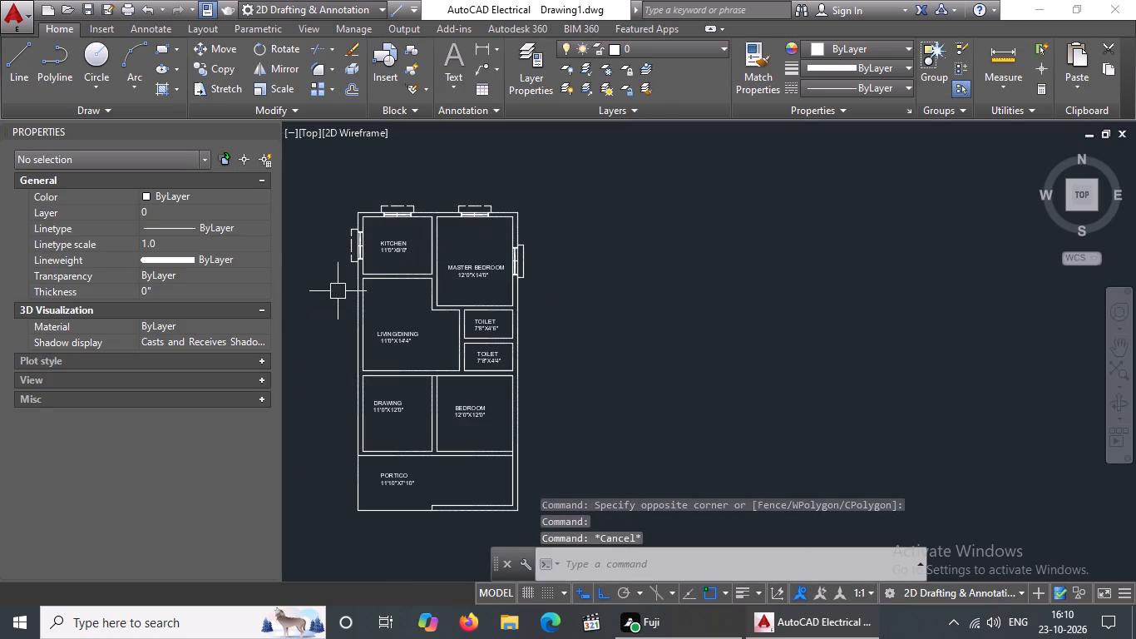
# Draw a 9" line across the right outer wall from the midpoint of the upper toilet's inner wall line.
pyautogui.scroll(2, 403, 297)
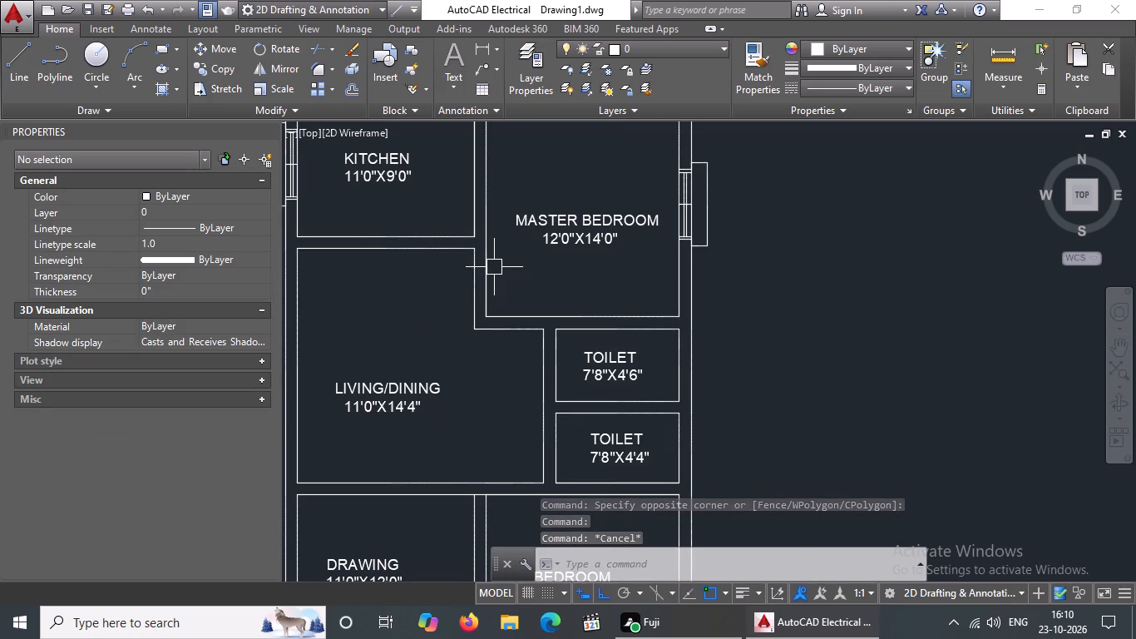
pyautogui.scroll(1, 679, 350)
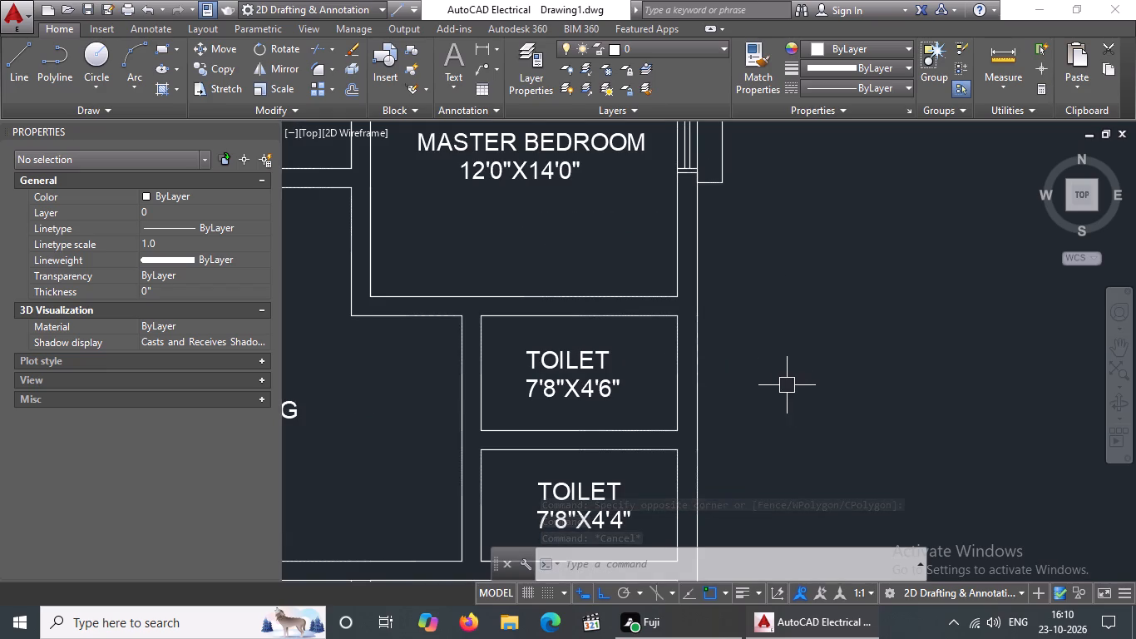
pyautogui.press('l')
pyautogui.press('Return')
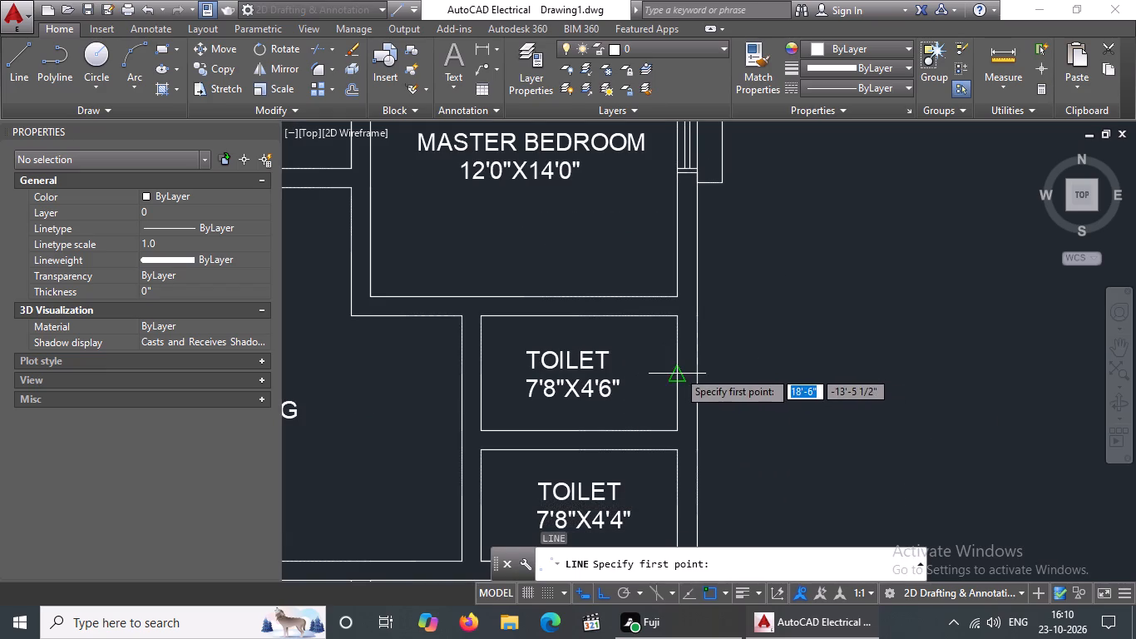
pyautogui.moveTo(679, 369); pyautogui.dragTo(721, 376)
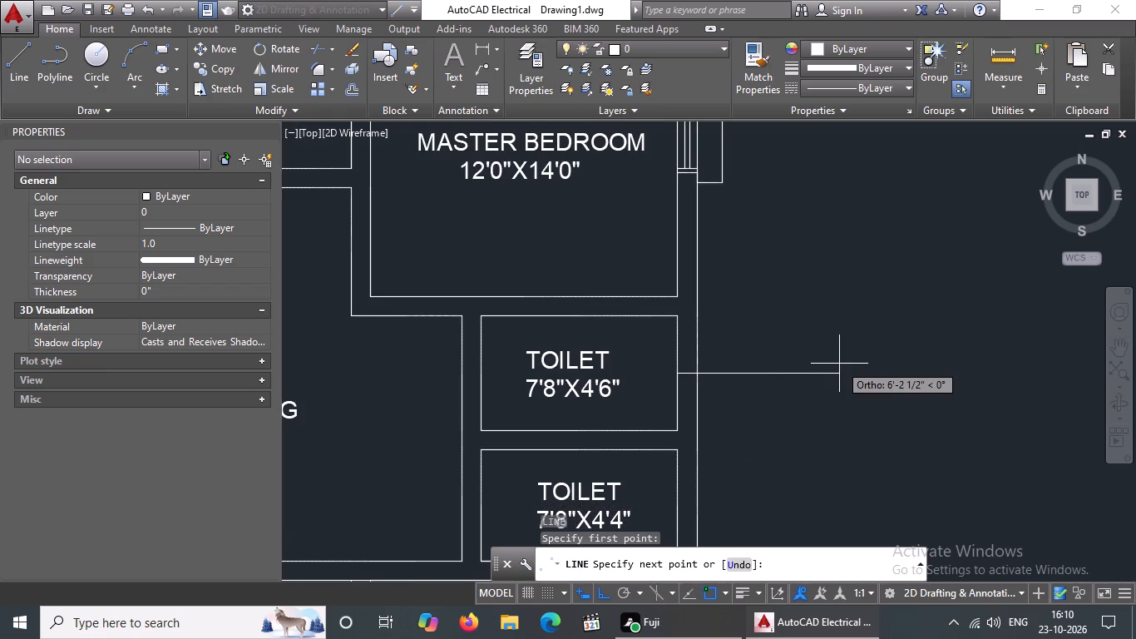
pyautogui.press('9')
pyautogui.hotkey('shift', '"')
pyautogui.press('Return')
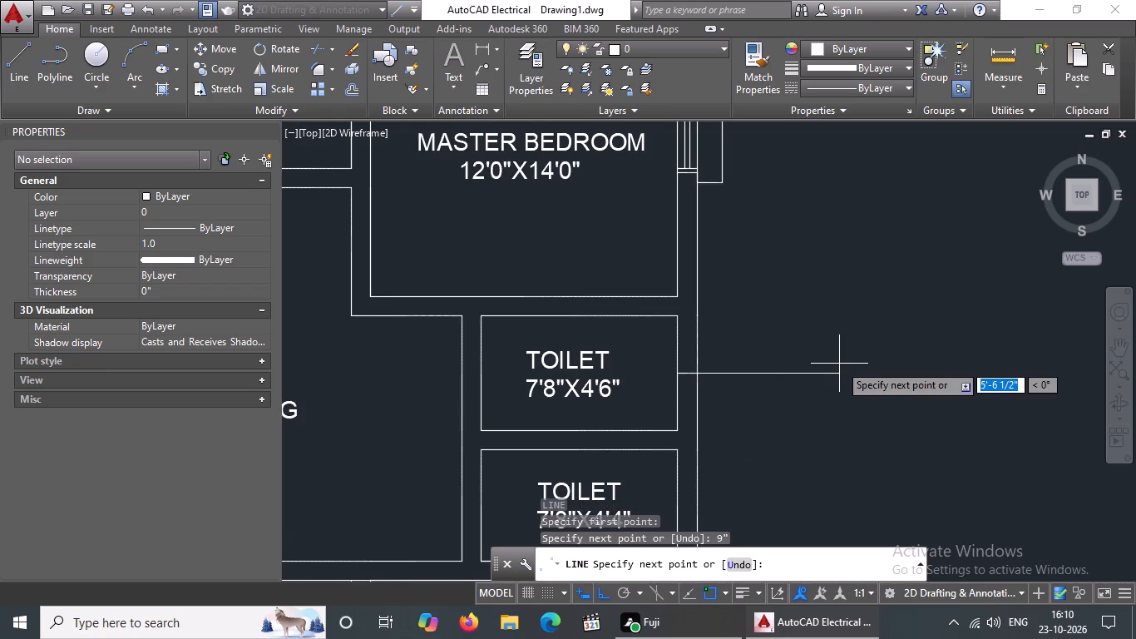
pyautogui.press('Return')
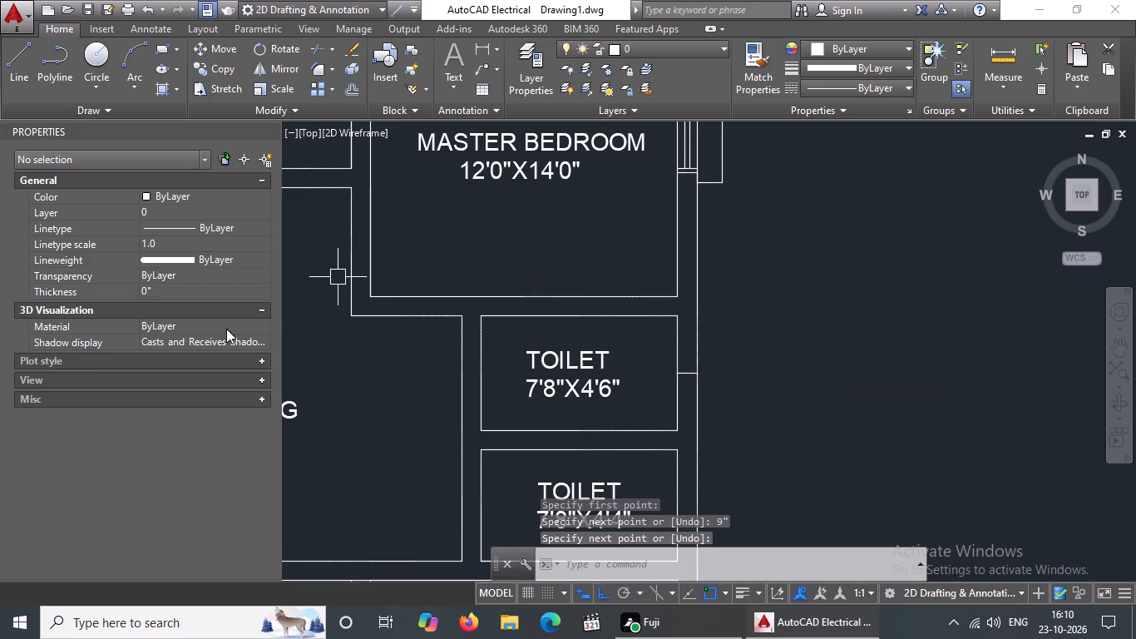
pyautogui.press('Escape')
# Offset the 9" line across the upper toilet's wall by 1' both above and below to form the window ends.
pyautogui.press('o')
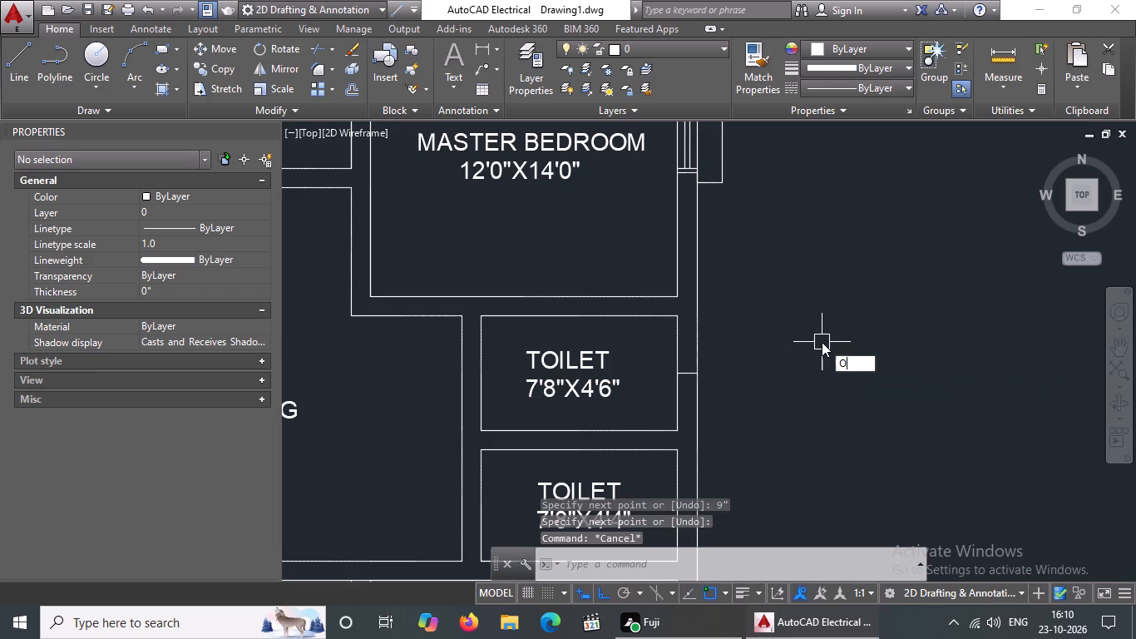
pyautogui.press('Return')
pyautogui.write("1'")
pyautogui.press('Return')
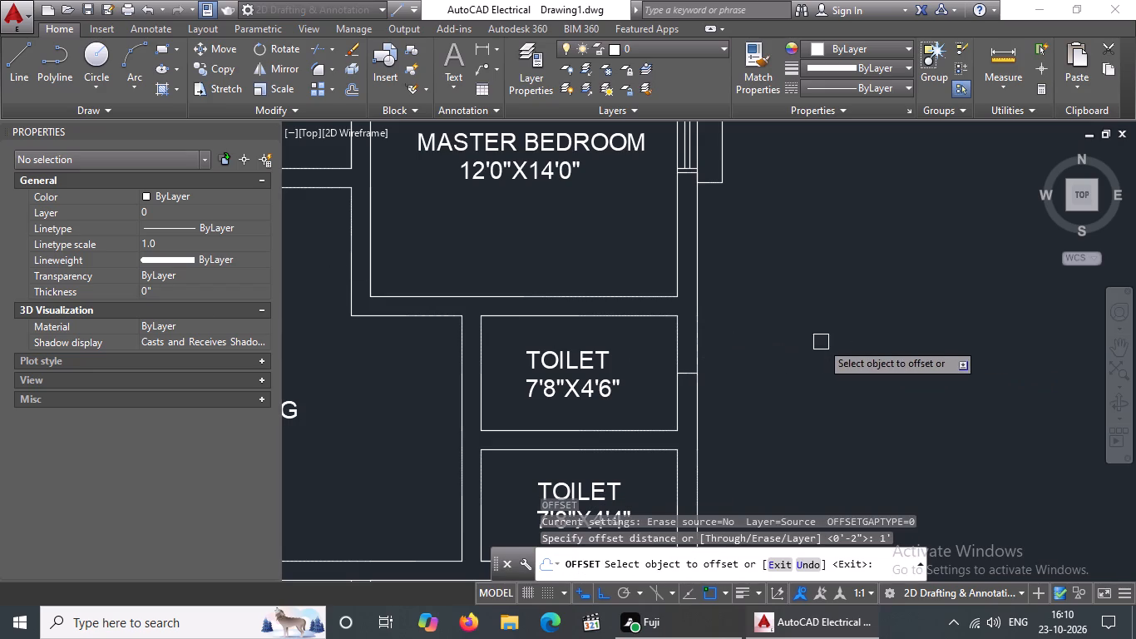
pyautogui.click(684, 372)
pyautogui.click(684, 339)
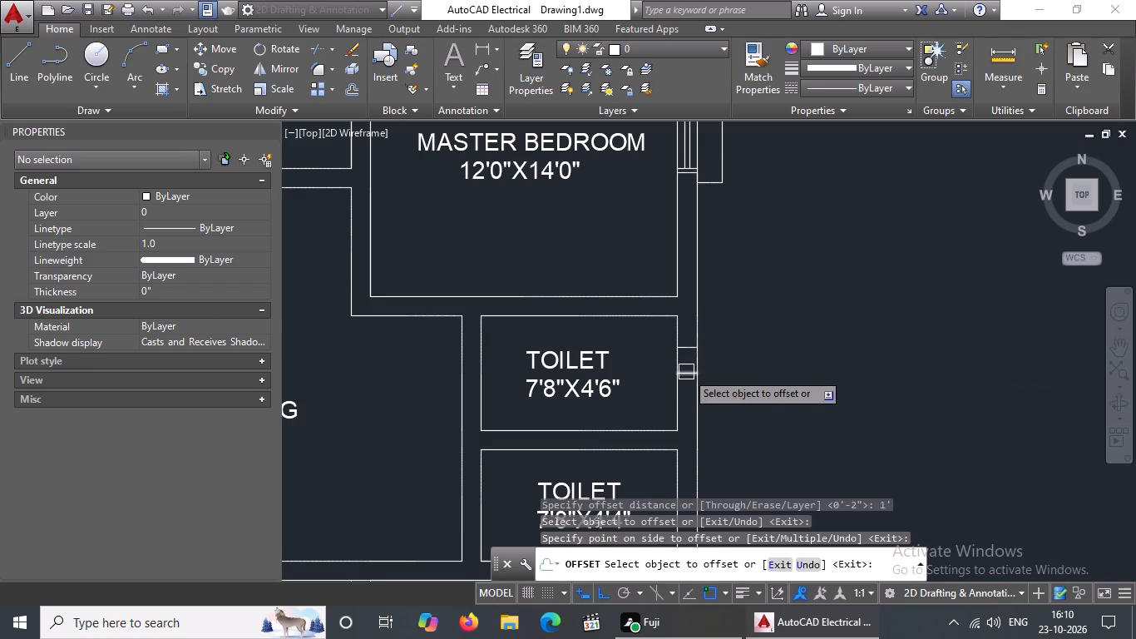
pyautogui.moveTo(686, 372); pyautogui.dragTo(690, 395)
pyautogui.click(696, 432)
pyautogui.press('Escape')
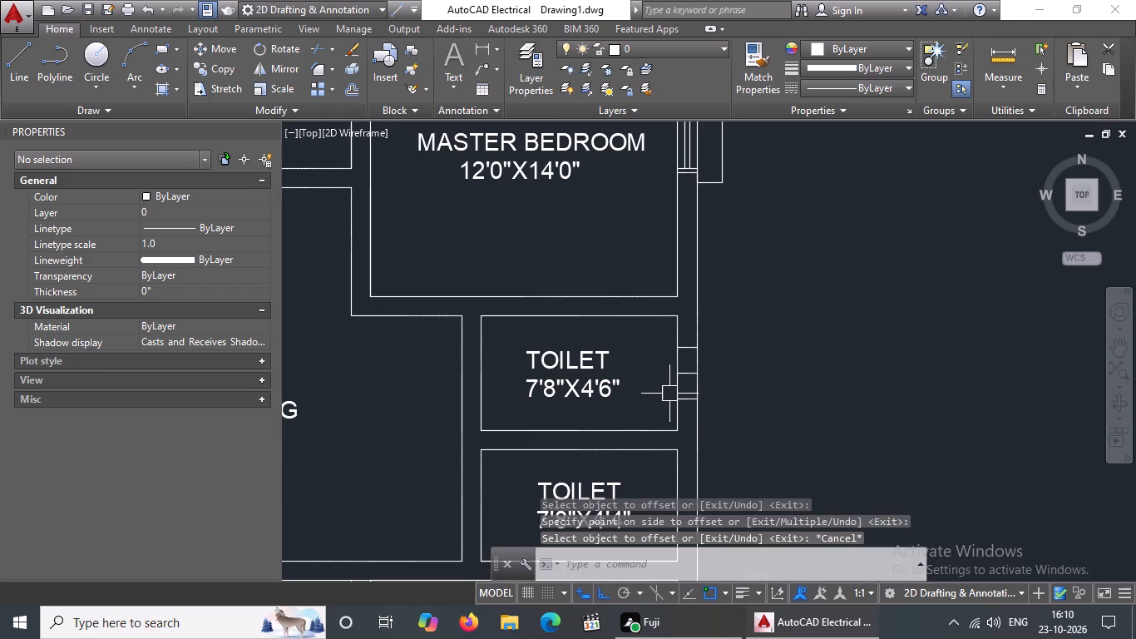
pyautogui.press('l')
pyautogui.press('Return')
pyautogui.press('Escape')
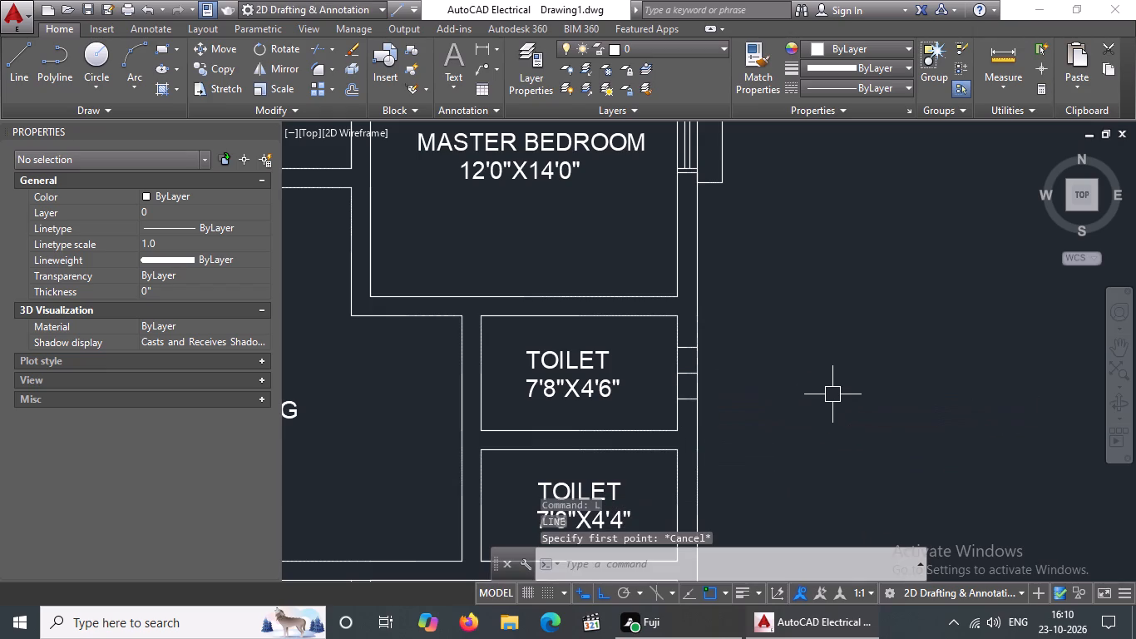
# Draw a vertical line between the midpoints of the upper toilet window's two end lines.
pyautogui.press('l')
pyautogui.press('Return')
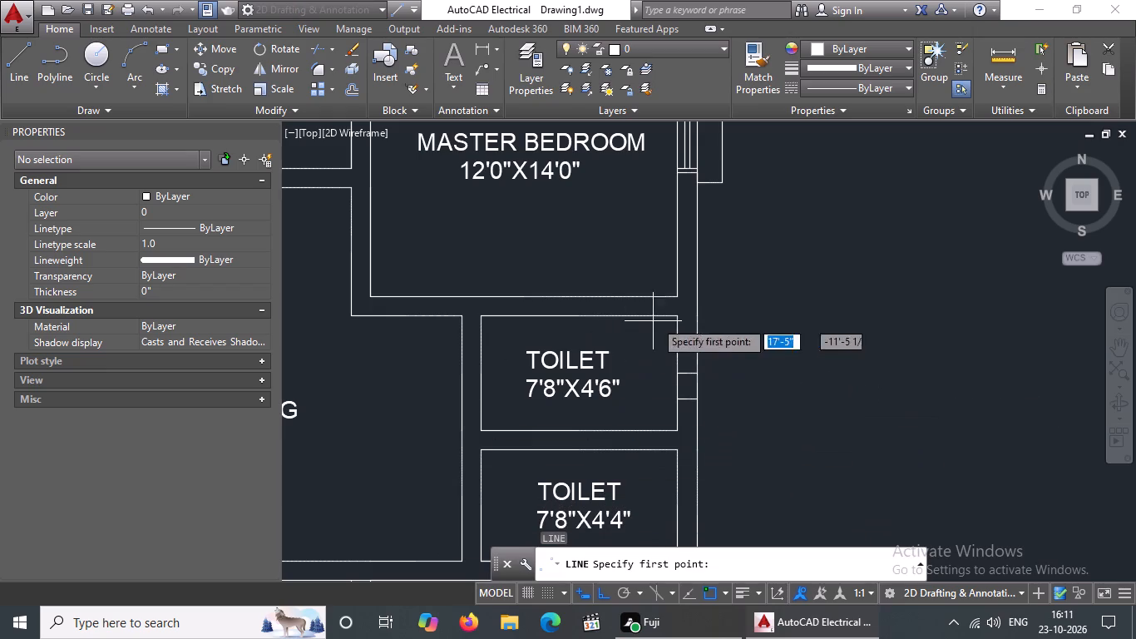
pyautogui.click(689, 349)
pyautogui.moveTo(686, 402); pyautogui.dragTo(687, 402)
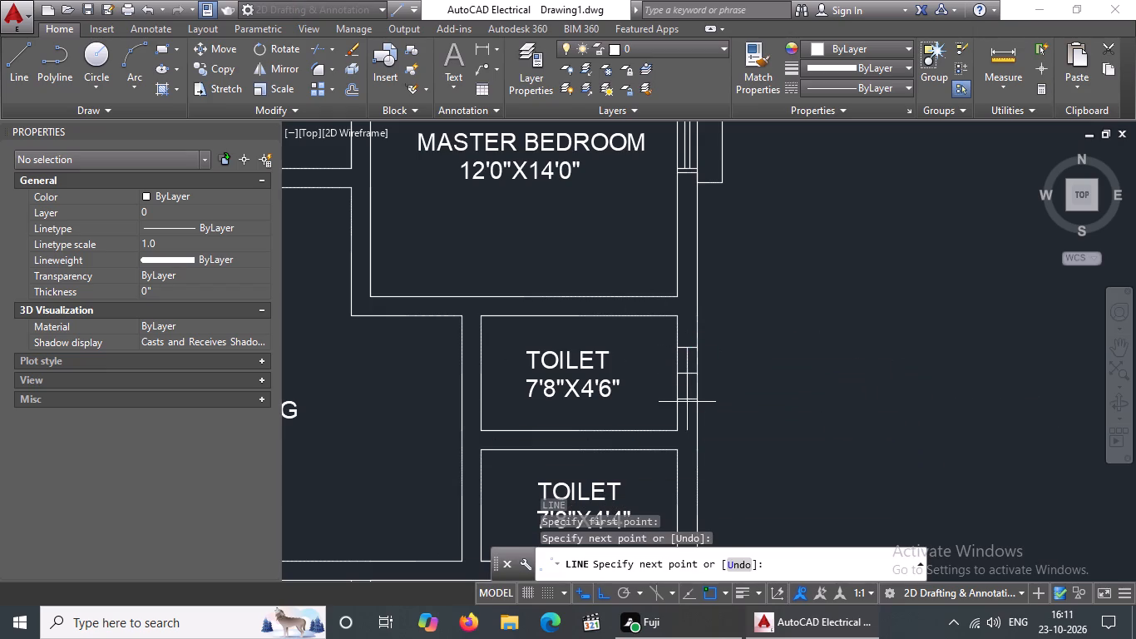
pyautogui.moveTo(687, 402); pyautogui.dragTo(719, 402)
pyautogui.press('Escape')
# Offset the upper toilet window's vertical centre line 1" to each side.
pyautogui.press('o')
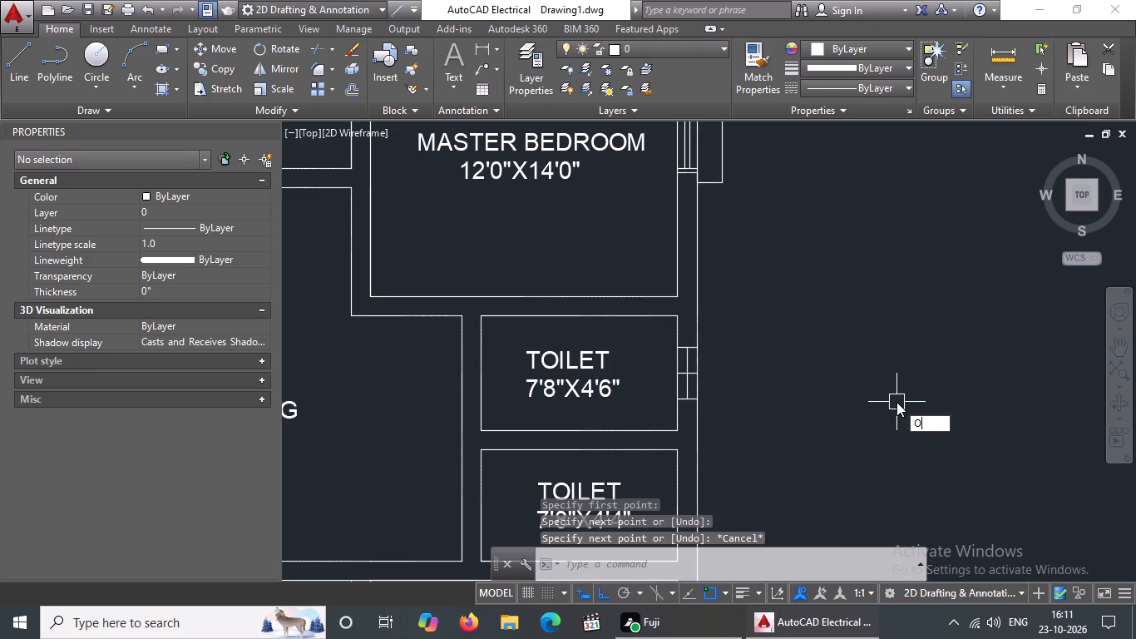
pyautogui.press('Return')
pyautogui.write('1"')
pyautogui.press('Return')
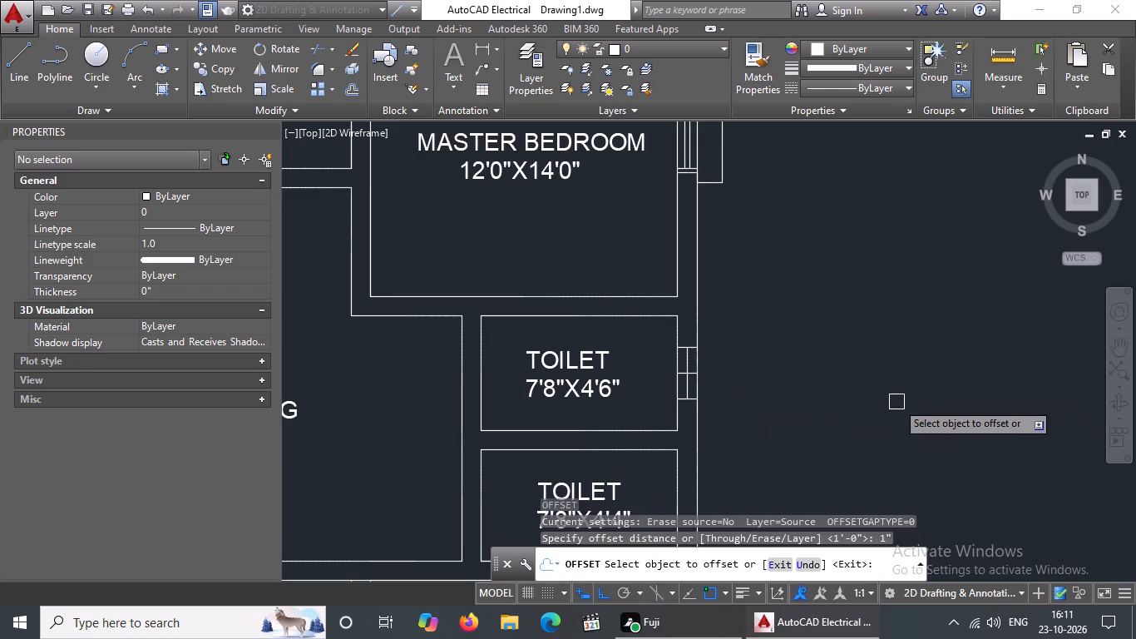
pyautogui.scroll(3, 680, 370)
pyautogui.moveTo(696, 352); pyautogui.dragTo(710, 352)
pyautogui.click(776, 359)
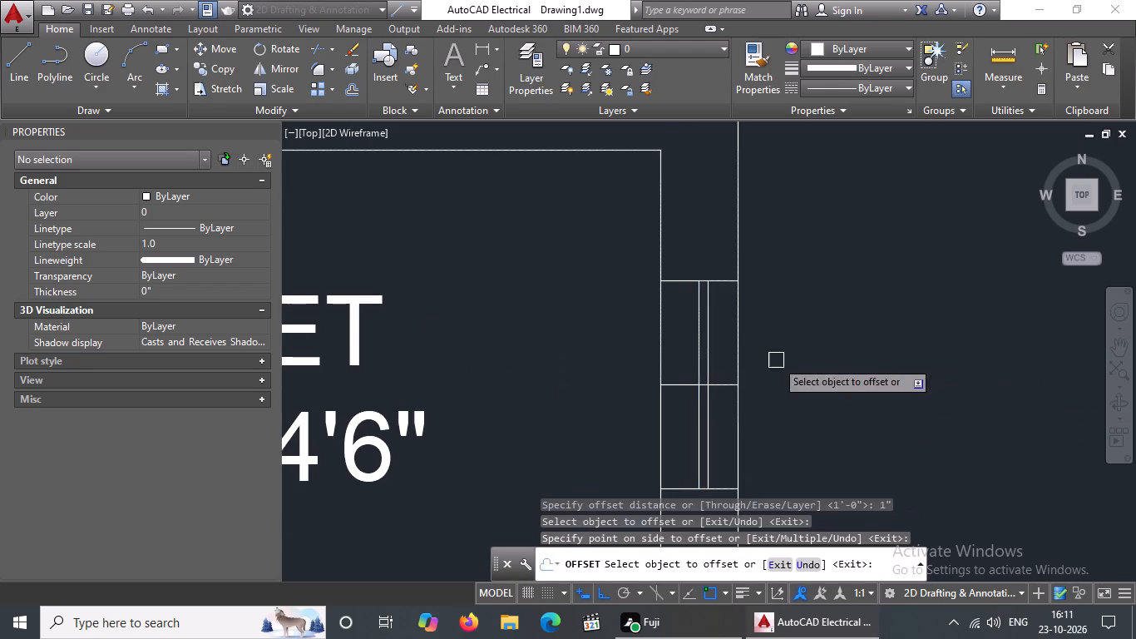
pyautogui.click(698, 375)
pyautogui.click(666, 382)
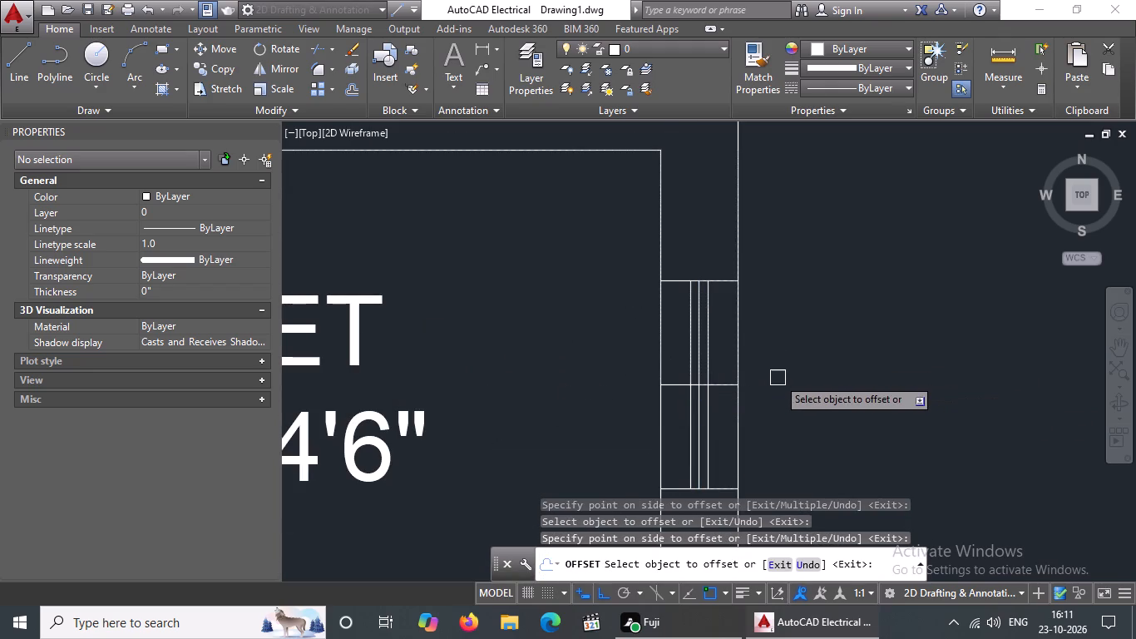
pyautogui.press('Escape')
# Delete the original vertical centre line between the two offset lines of the upper toilet window.
pyautogui.click(701, 340)
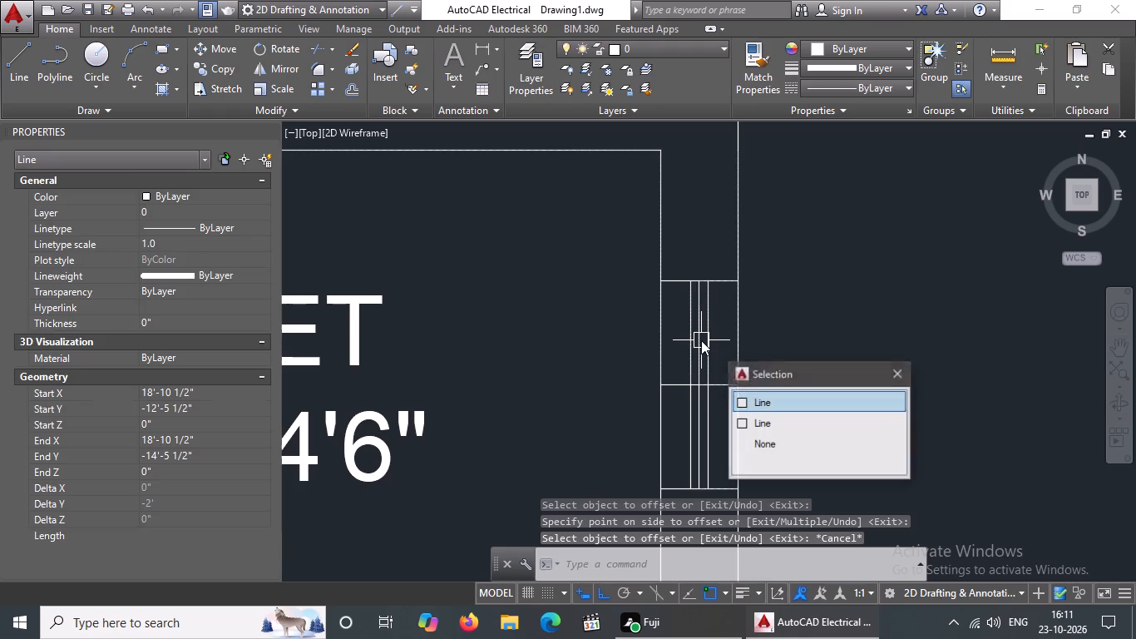
pyautogui.press('Delete')
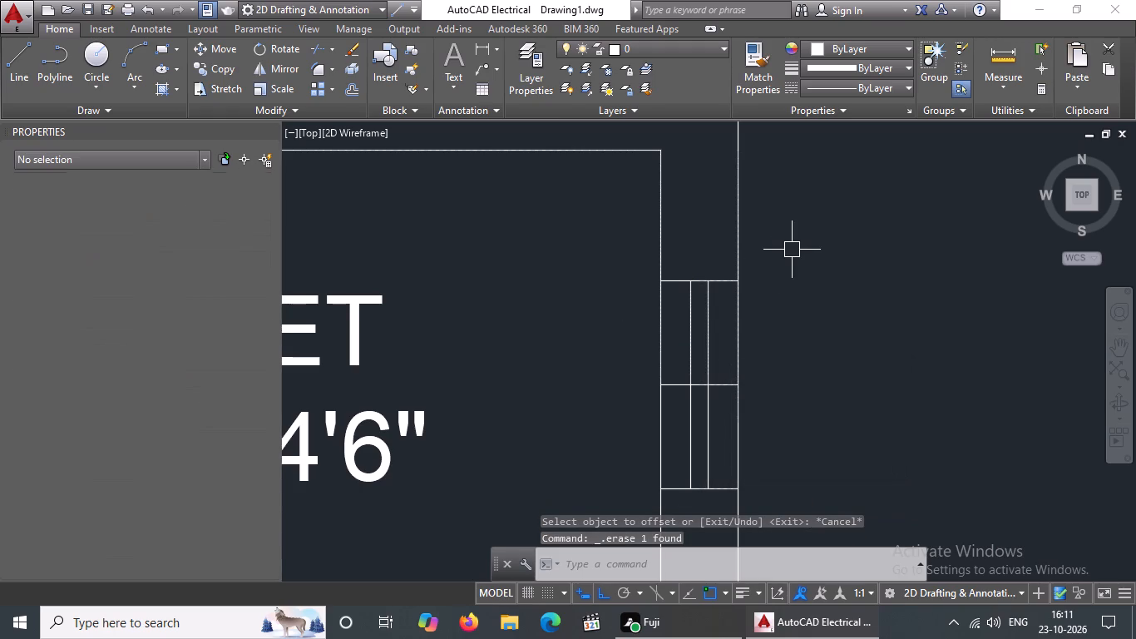
# Offset the upper and lower end lines of the upper toilet's window 2" outward, away from the window.
pyautogui.press('o')
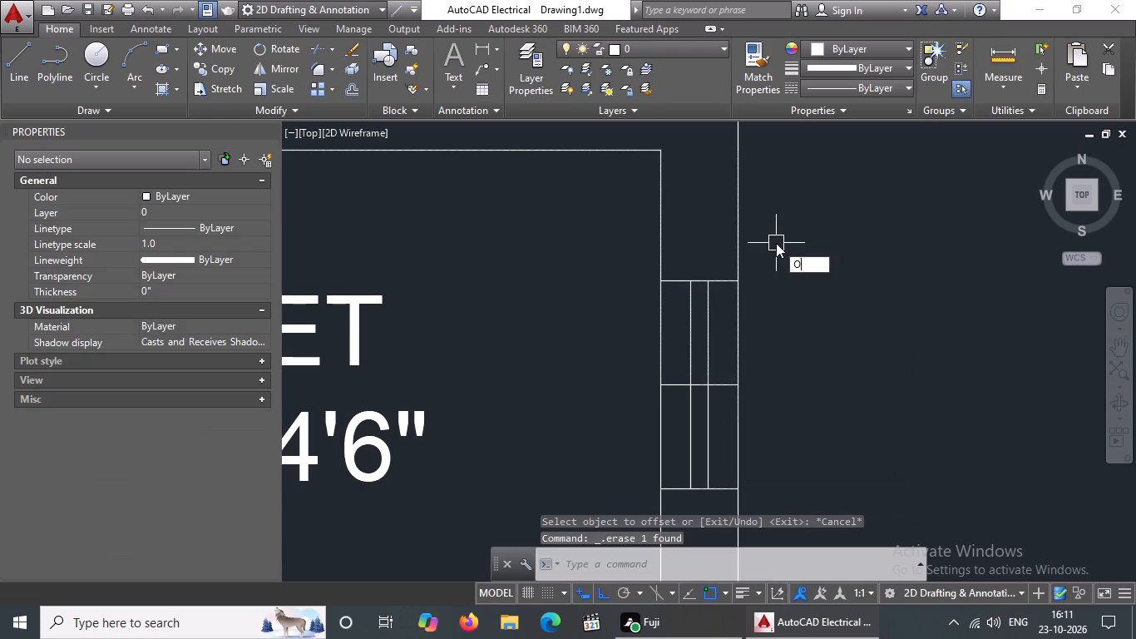
pyautogui.press('Return')
pyautogui.write('2"')
pyautogui.press('Return')
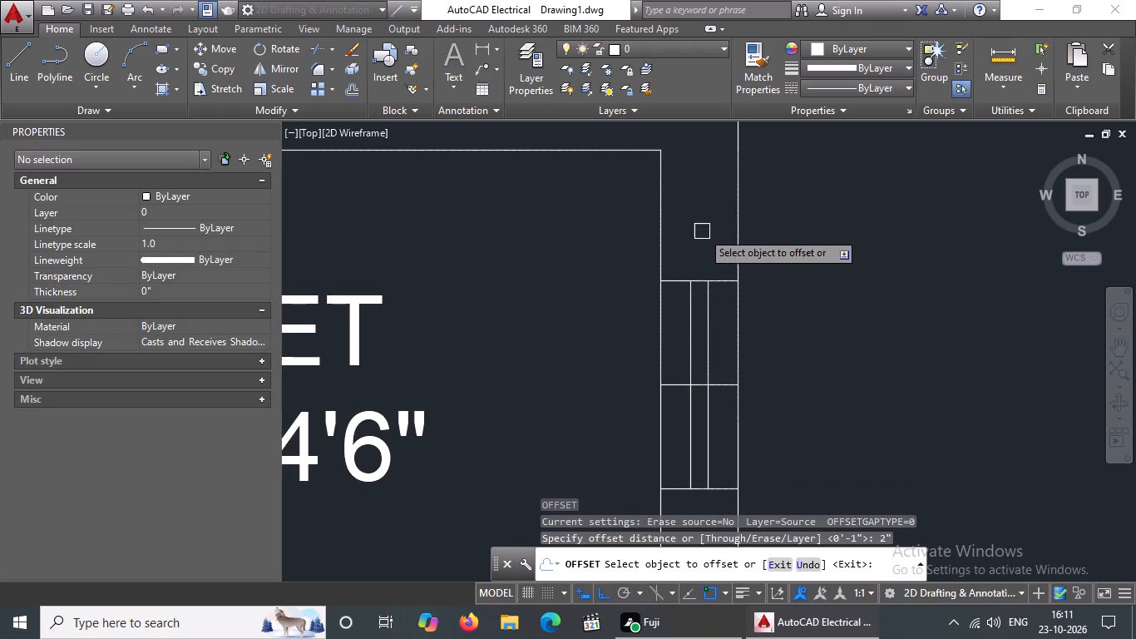
pyautogui.moveTo(674, 278); pyautogui.dragTo(674, 240)
pyautogui.moveTo(675, 221); pyautogui.dragTo(684, 250)
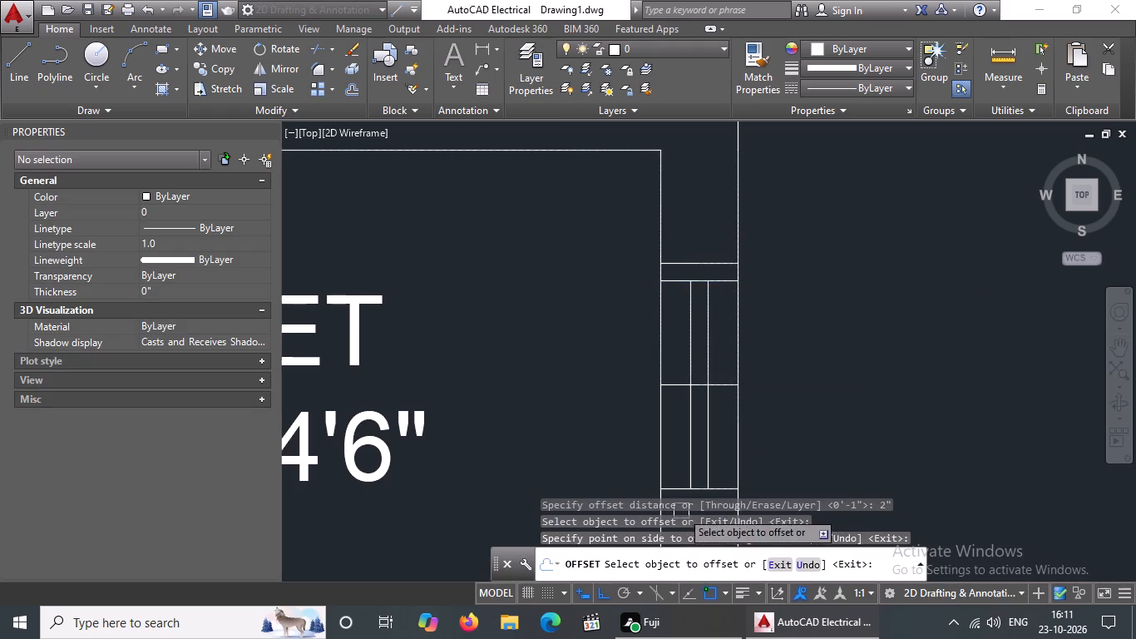
pyautogui.scroll(-4, 706, 393)
pyautogui.scroll(3, 711, 447)
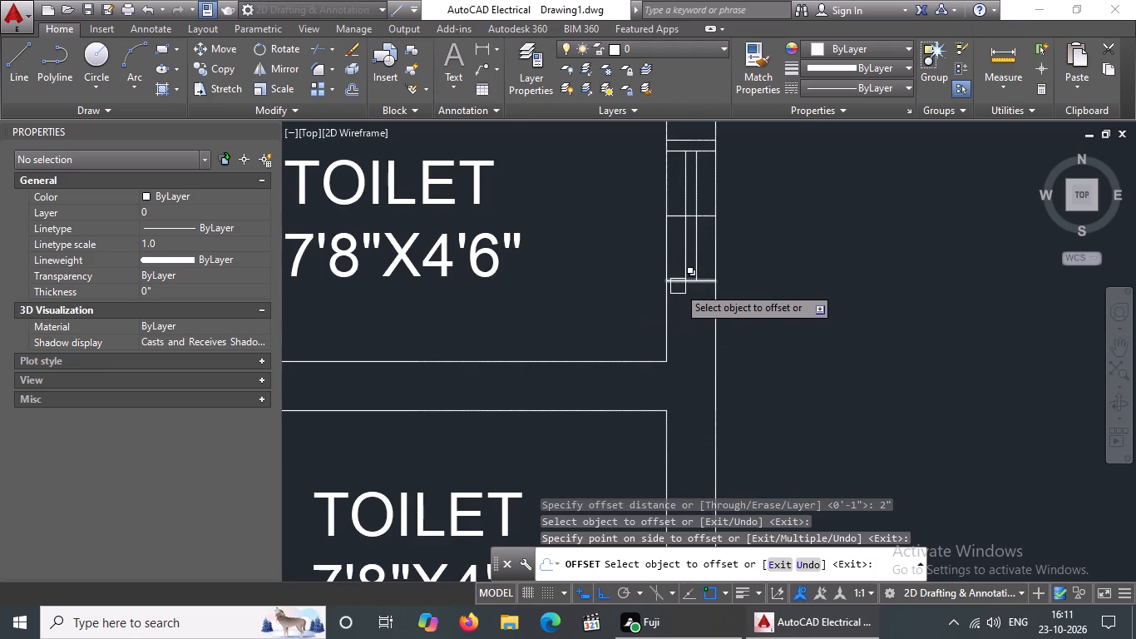
pyautogui.click(679, 282)
pyautogui.click(693, 316)
pyautogui.scroll(-1, 735, 332)
pyautogui.press('Escape')
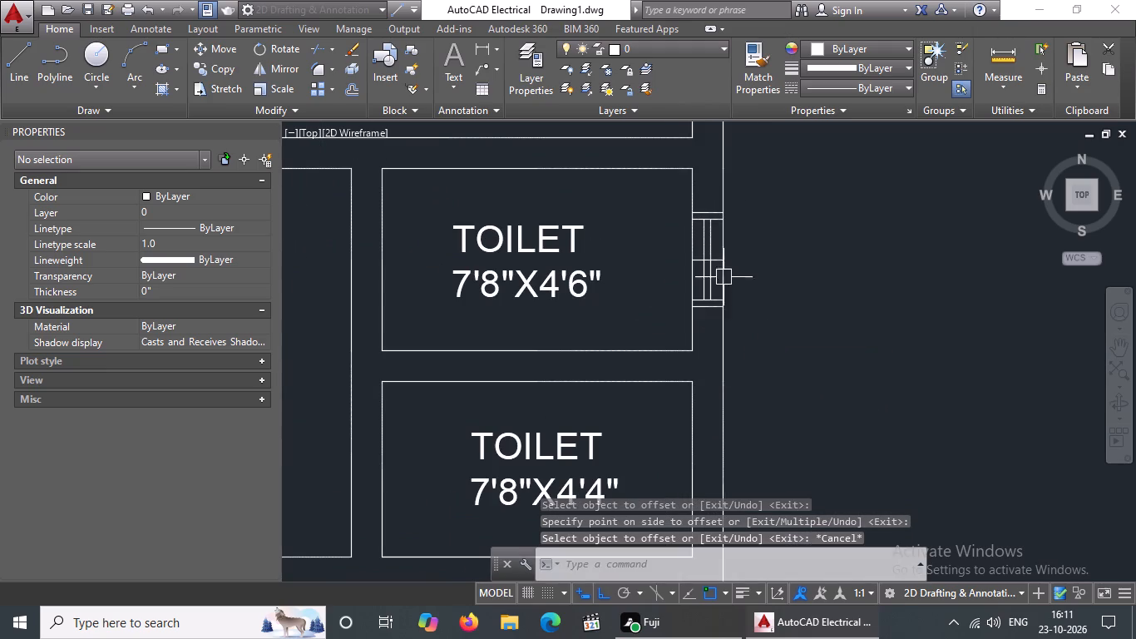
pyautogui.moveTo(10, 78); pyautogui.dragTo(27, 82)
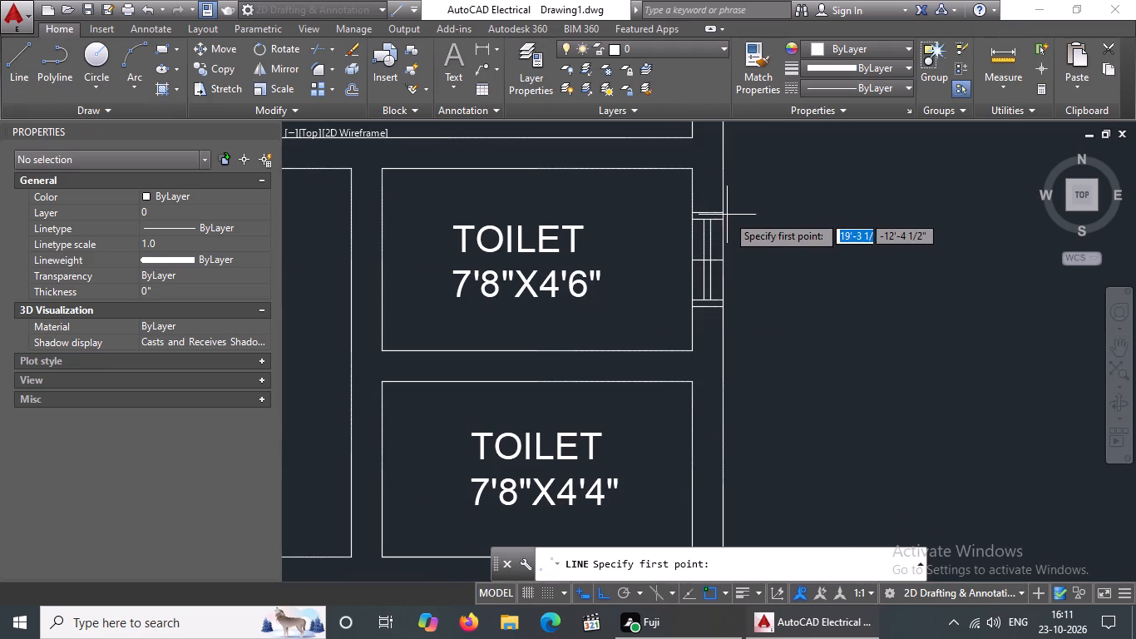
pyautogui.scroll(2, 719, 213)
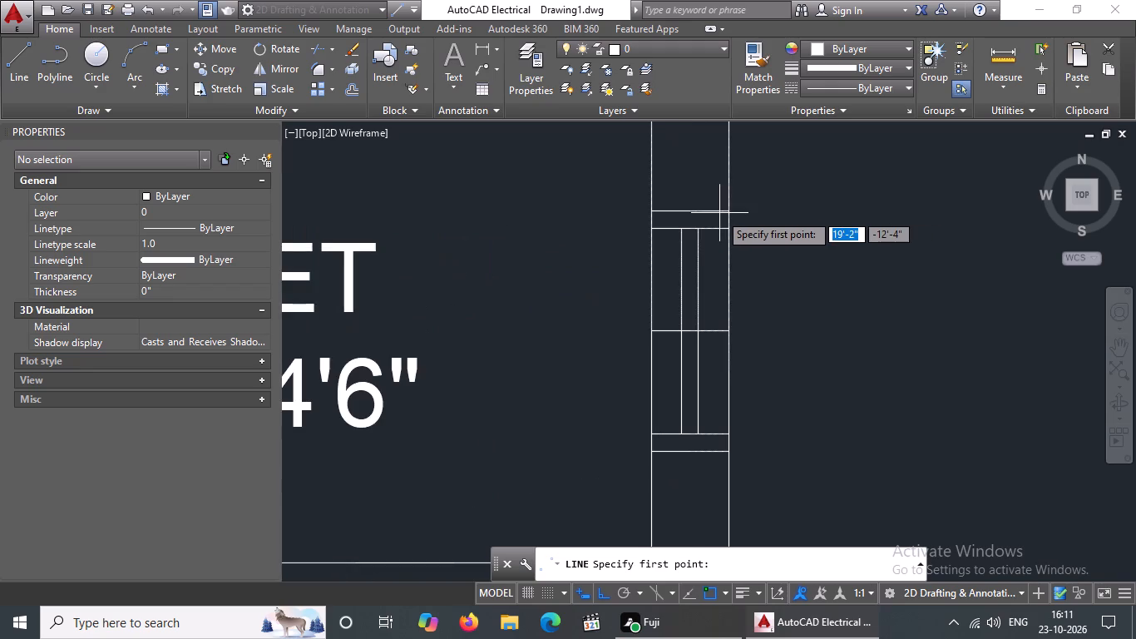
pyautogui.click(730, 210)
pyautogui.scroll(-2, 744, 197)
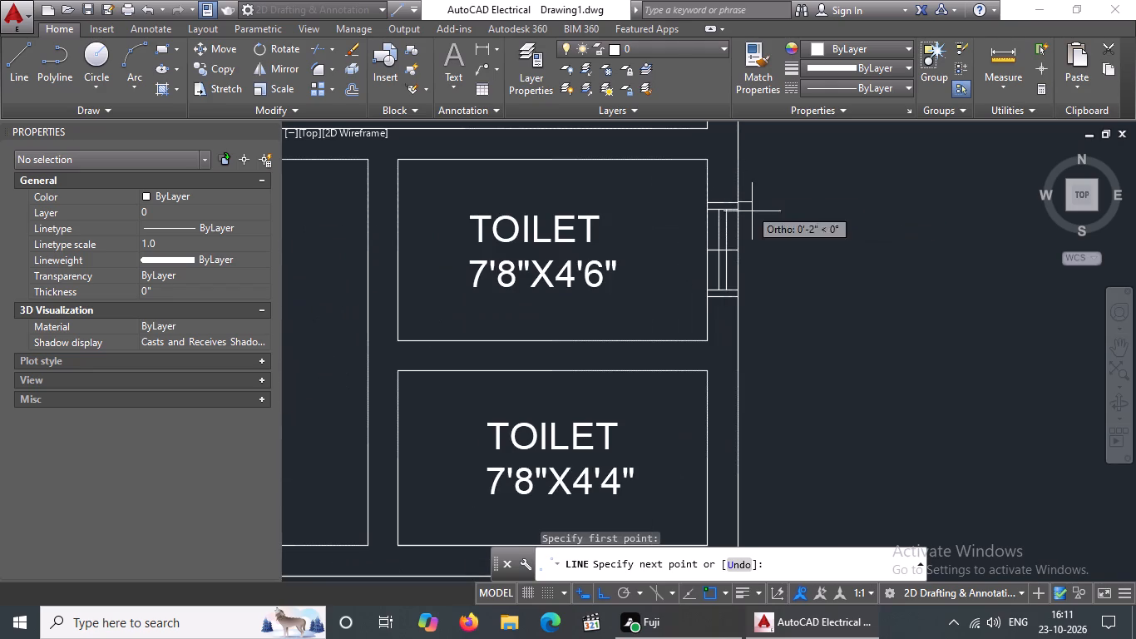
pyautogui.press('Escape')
# From the outer end of the toilet window's lower offset line, draw a line 5" down the wall face and 1' outward.
pyautogui.press('l')
pyautogui.press('Return')
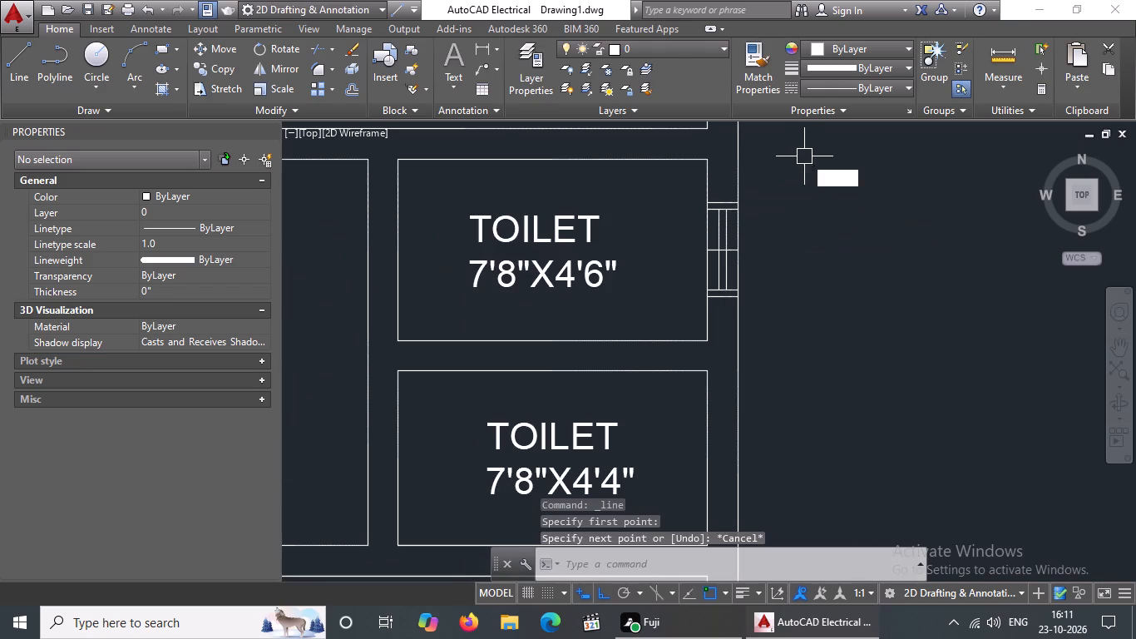
pyautogui.scroll(2, 733, 283)
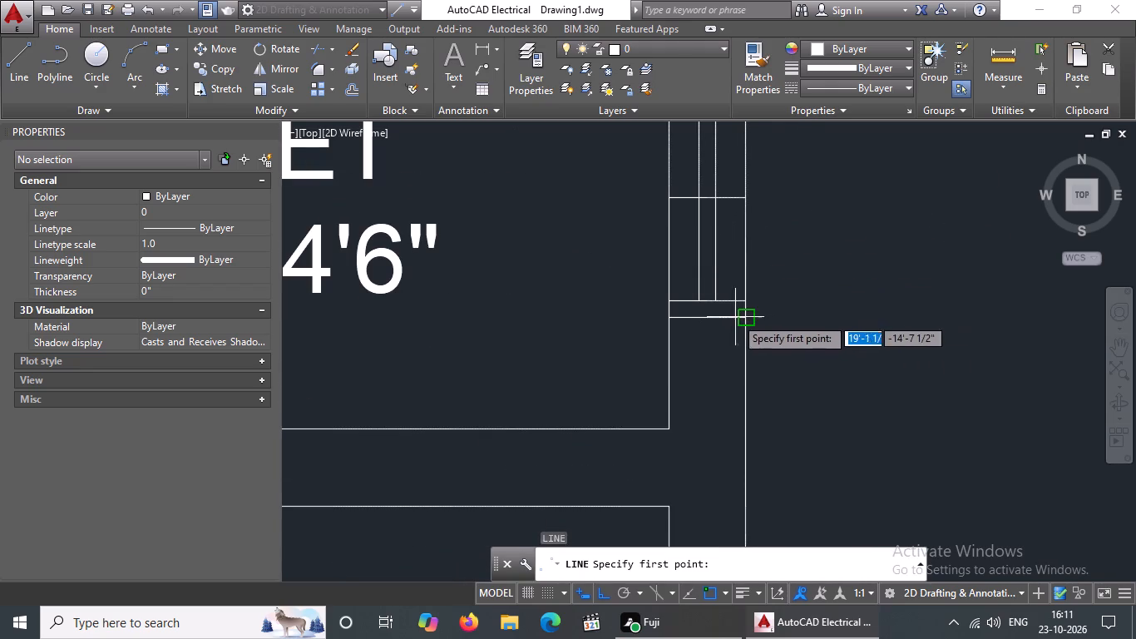
pyautogui.moveTo(744, 320); pyautogui.dragTo(744, 343)
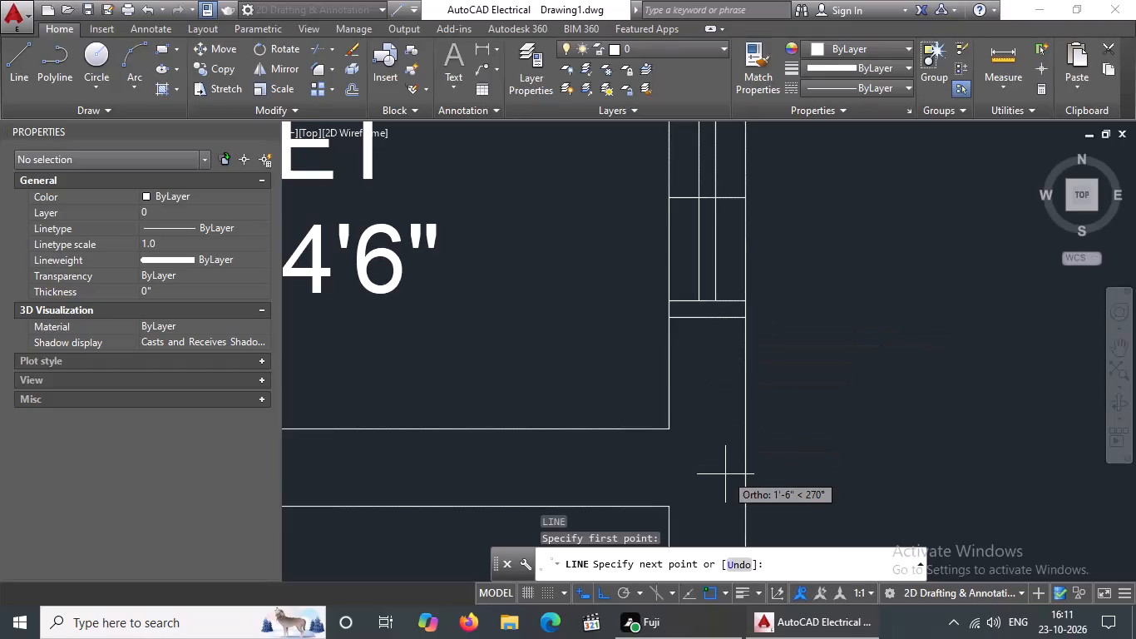
pyautogui.press('5')
pyautogui.hotkey('shift', '"')
pyautogui.press('Return')
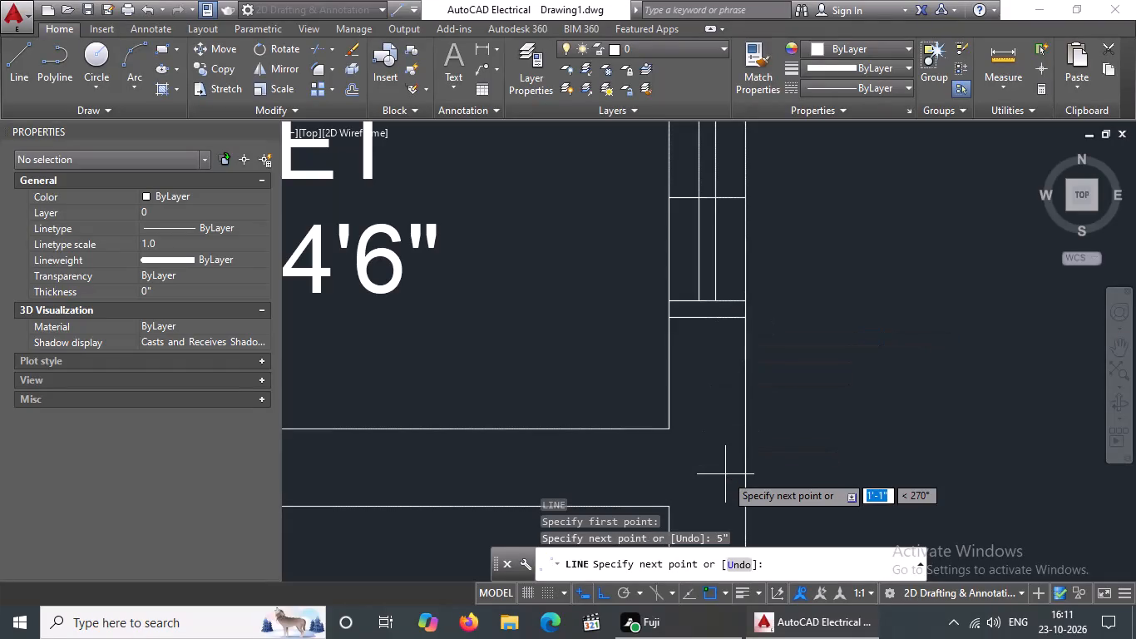
pyautogui.write("1'")
pyautogui.press('Return')
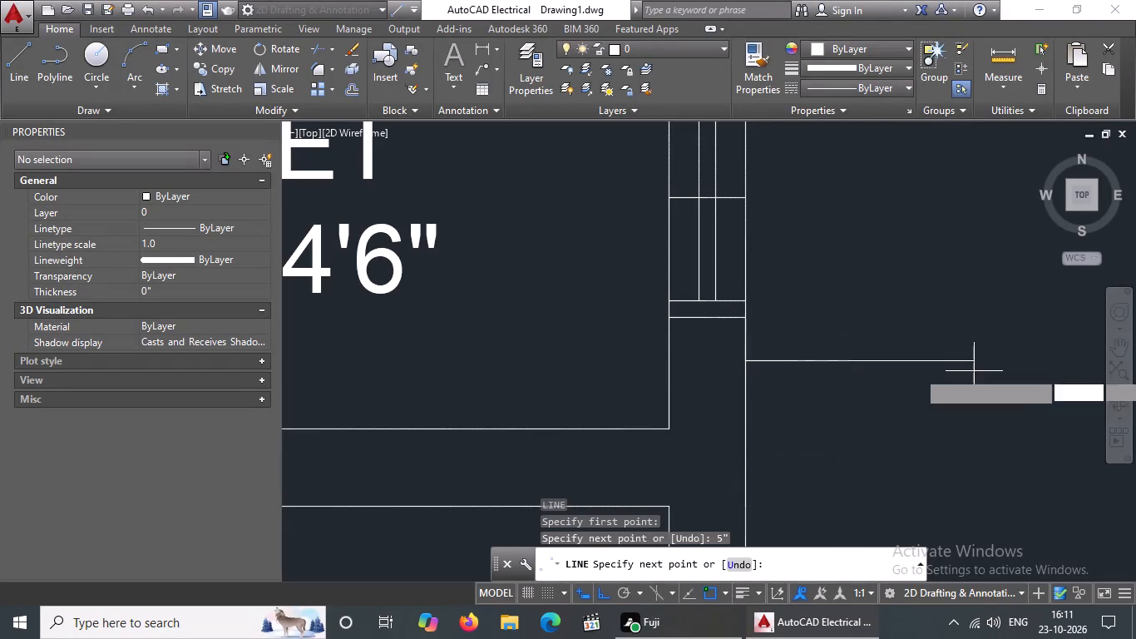
pyautogui.press('Return')
# From the outer end of the toilet window's upper offset line, draw a line 5" up, 1' outward, and down to close the projection.
pyautogui.scroll(-1, 905, 367)
pyautogui.scroll(-2, 856, 310)
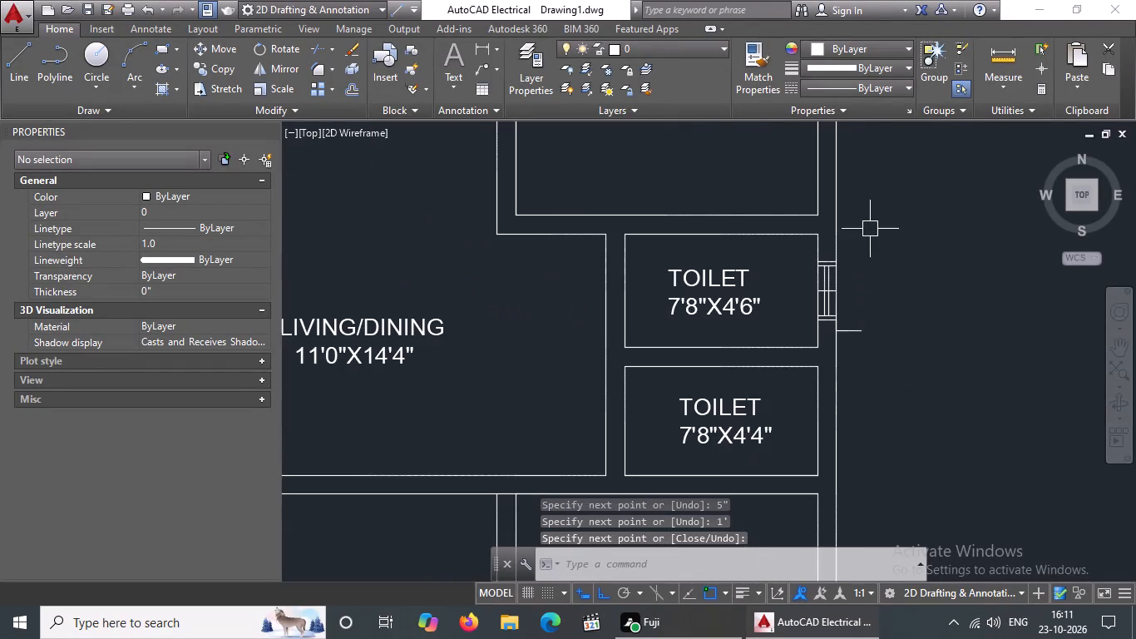
pyautogui.moveTo(17, 77); pyautogui.dragTo(53, 92)
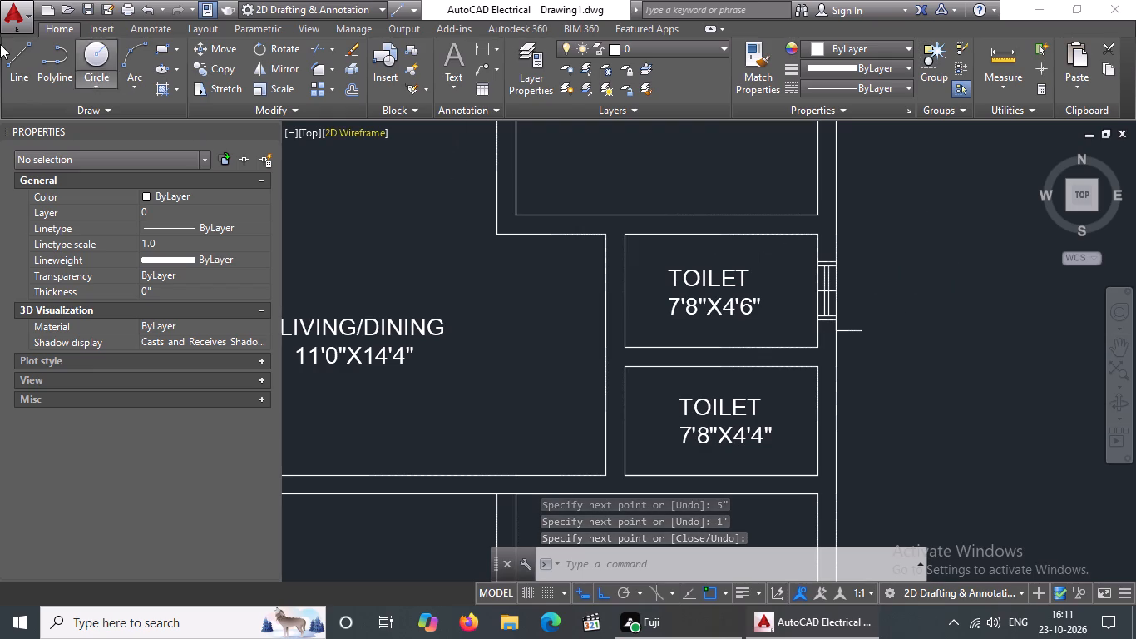
pyautogui.click(7, 61)
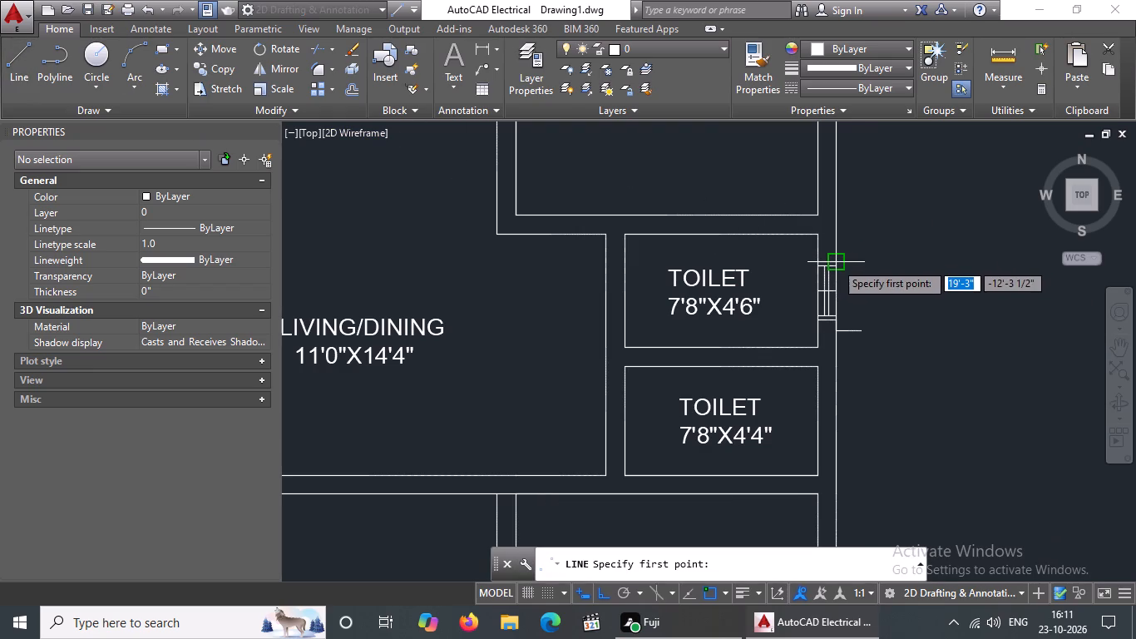
pyautogui.click(836, 262)
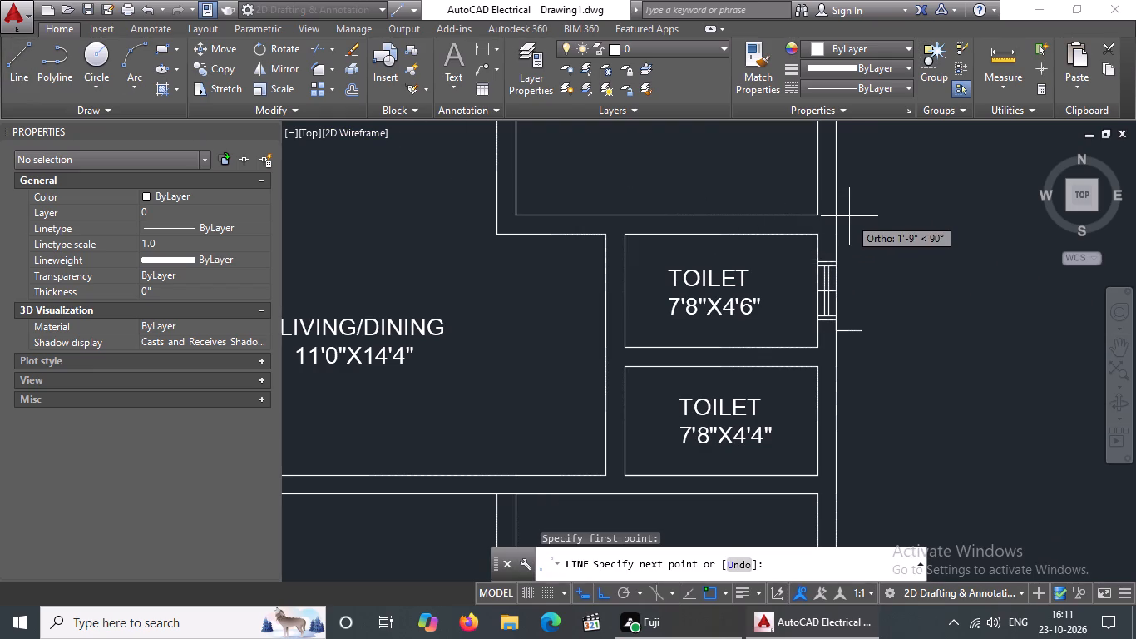
pyautogui.press('5')
pyautogui.hotkey('shift', '"')
pyautogui.press('Return')
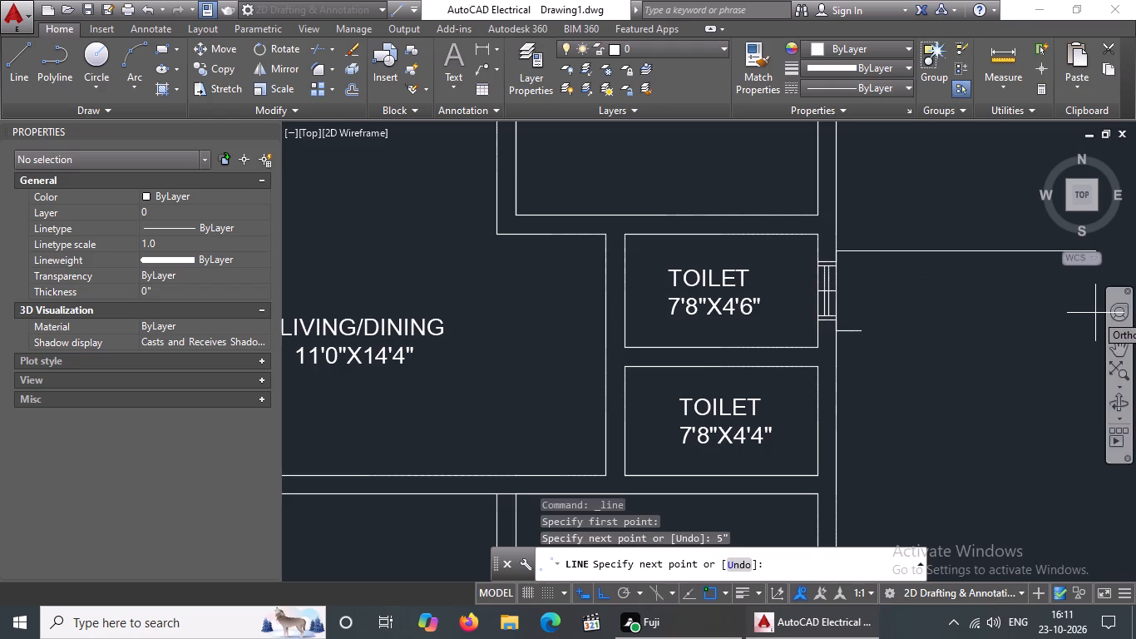
pyautogui.write("1'")
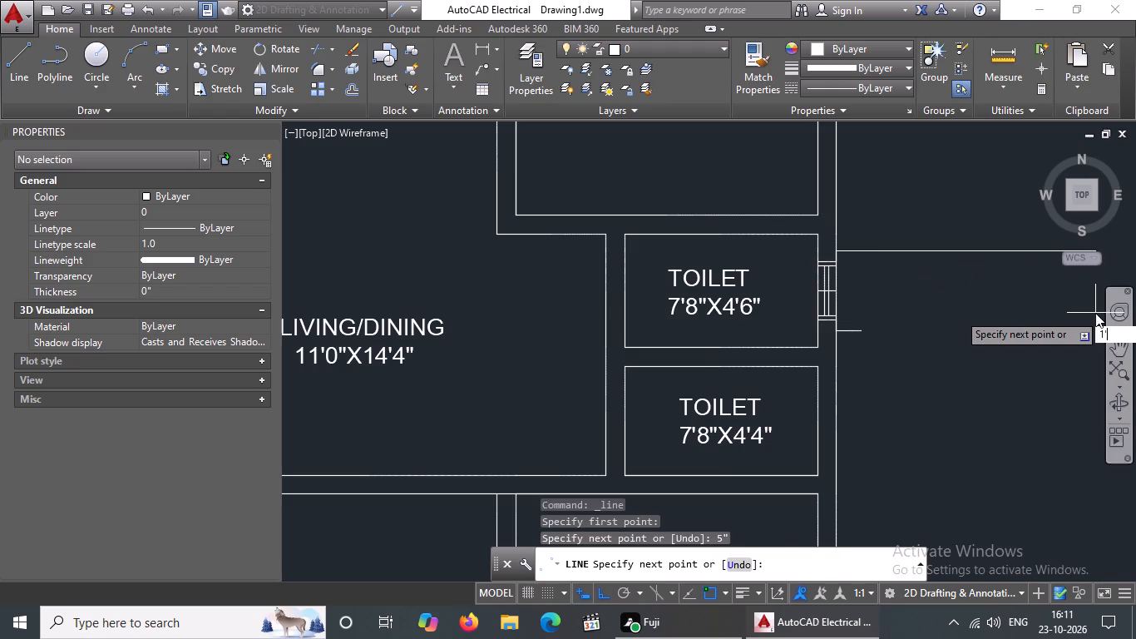
pyautogui.press('Return')
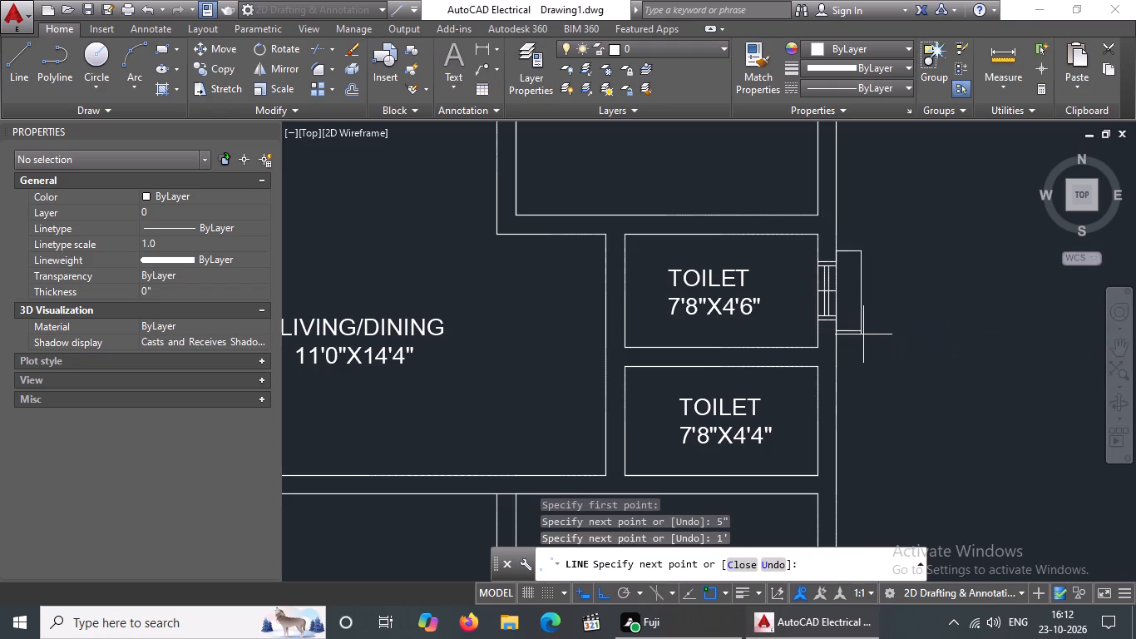
pyautogui.click(861, 330)
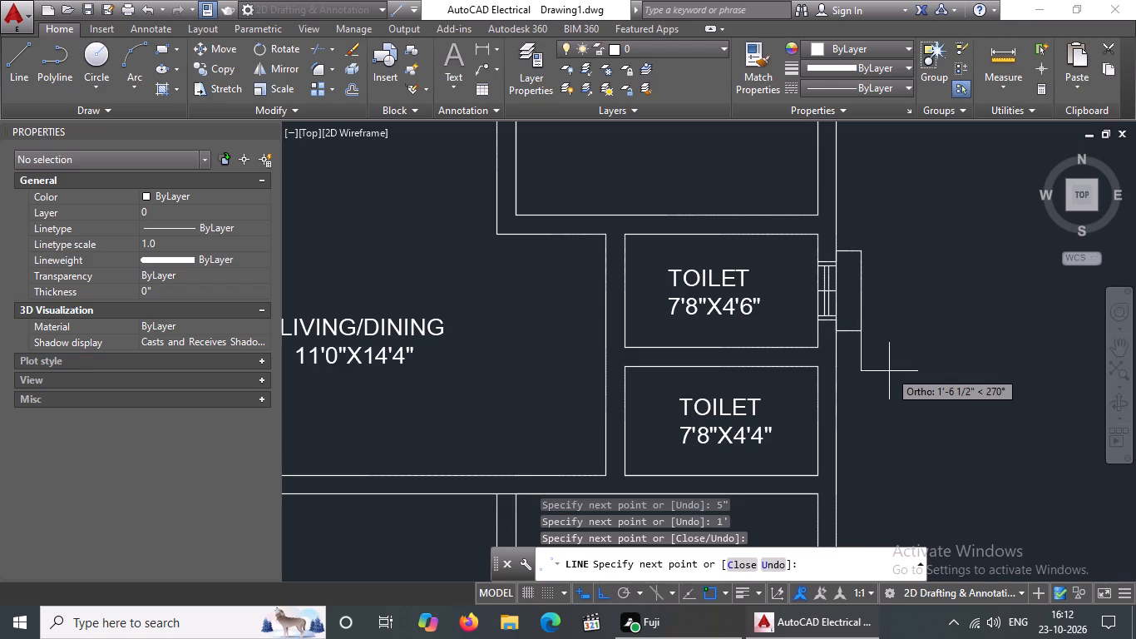
pyautogui.press('Escape')
pyautogui.press('Escape')
# Change the linetype of the upper toilet window's five projection lines to ACAD_ISO02W100.
pyautogui.scroll(2, 915, 307)
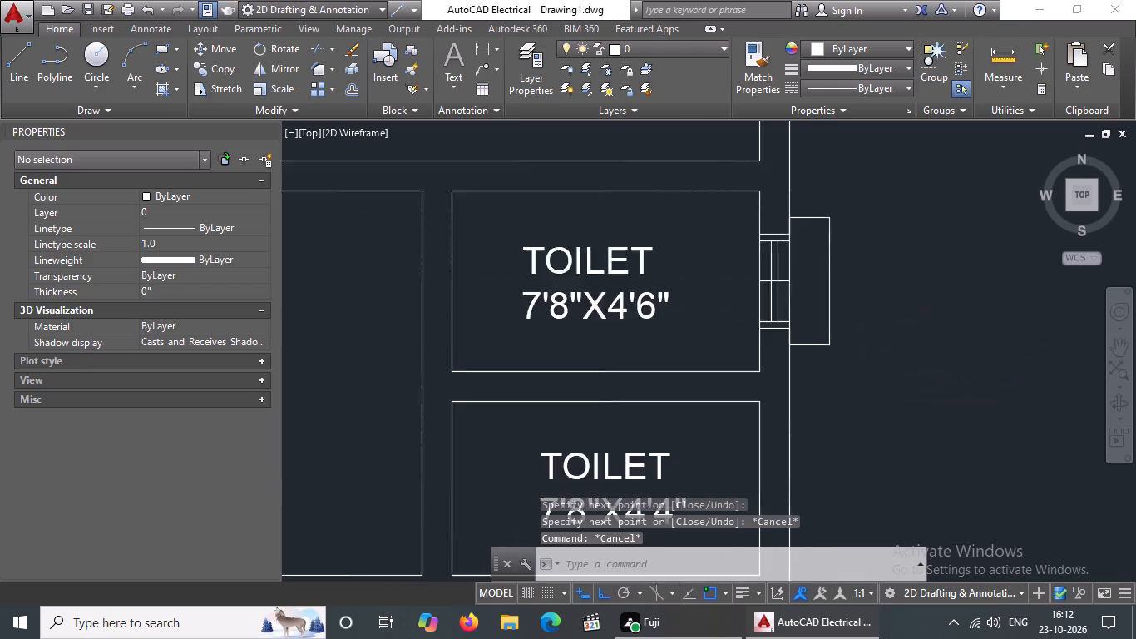
pyautogui.moveTo(696, 141); pyautogui.dragTo(705, 154)
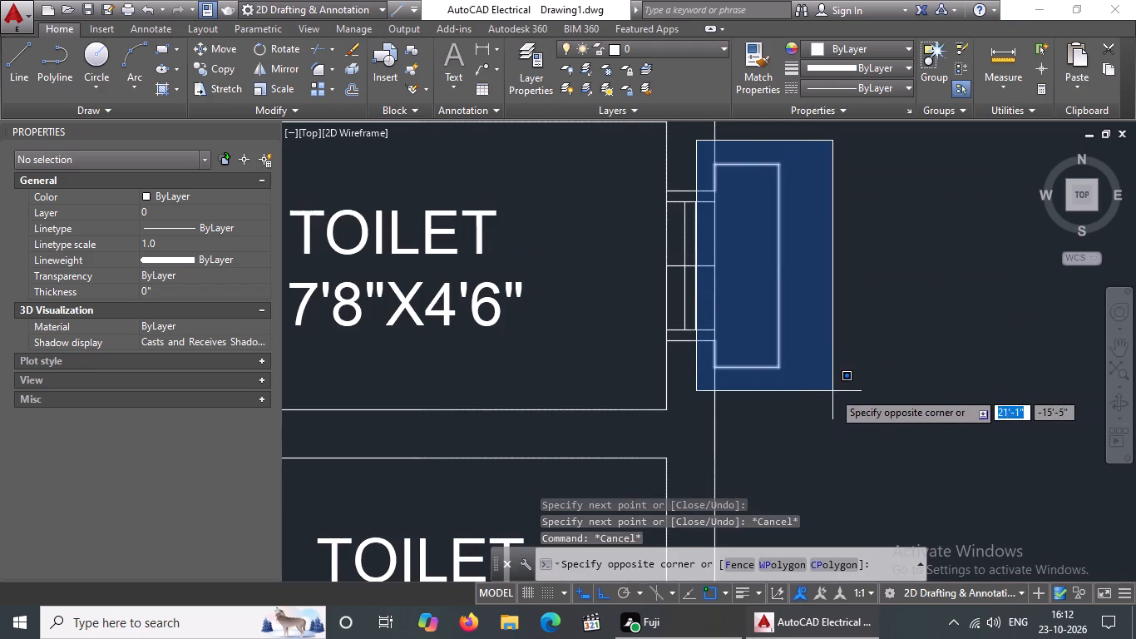
pyautogui.click(832, 391)
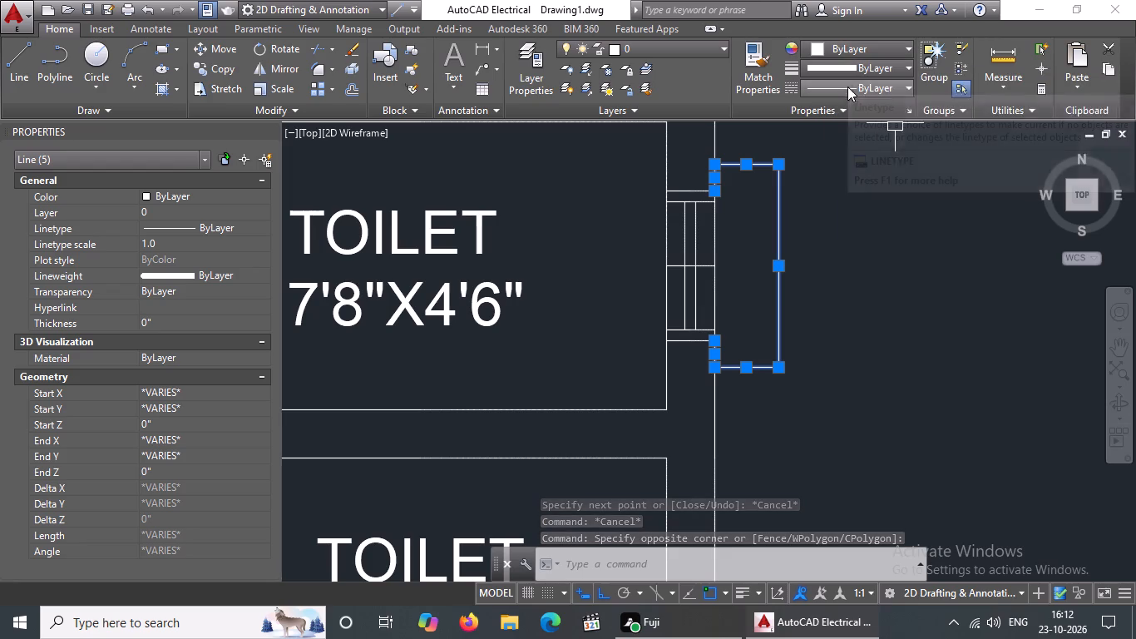
pyautogui.click(846, 88)
pyautogui.click(846, 155)
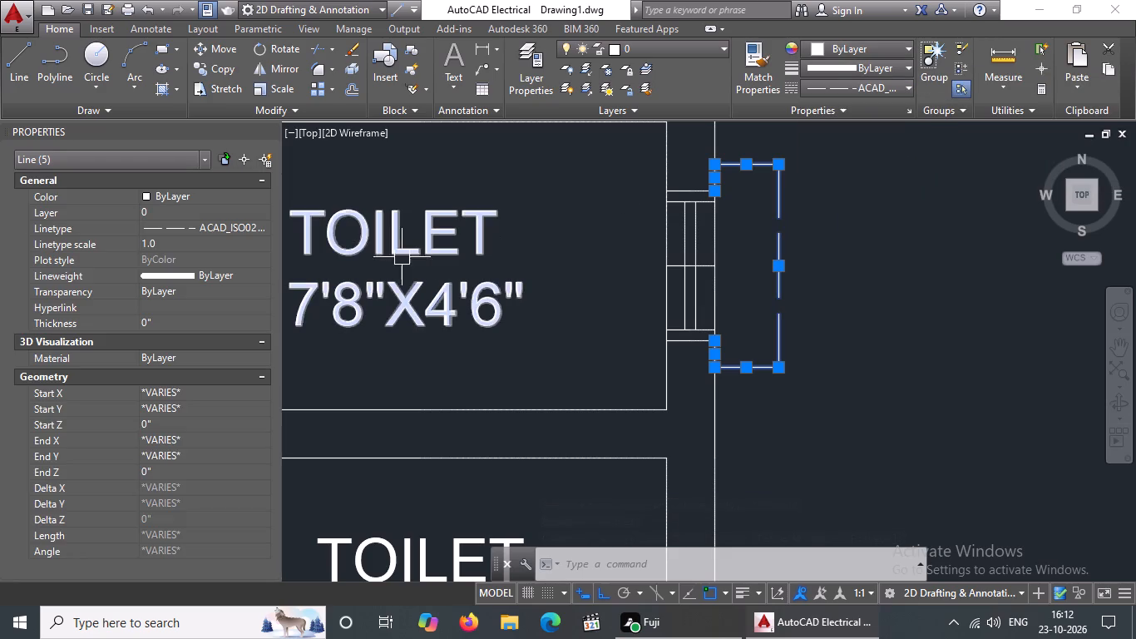
# Set the linetype scale of the upper toilet window's projection lines to 2, and deselect them.
pyautogui.click(163, 244)
pyautogui.press('BackSpace')
pyautogui.press('BackSpace')
pyautogui.press('BackSpace')
pyautogui.press('BackSpace')
pyautogui.press('BackSpace')
pyautogui.press('BackSpace')
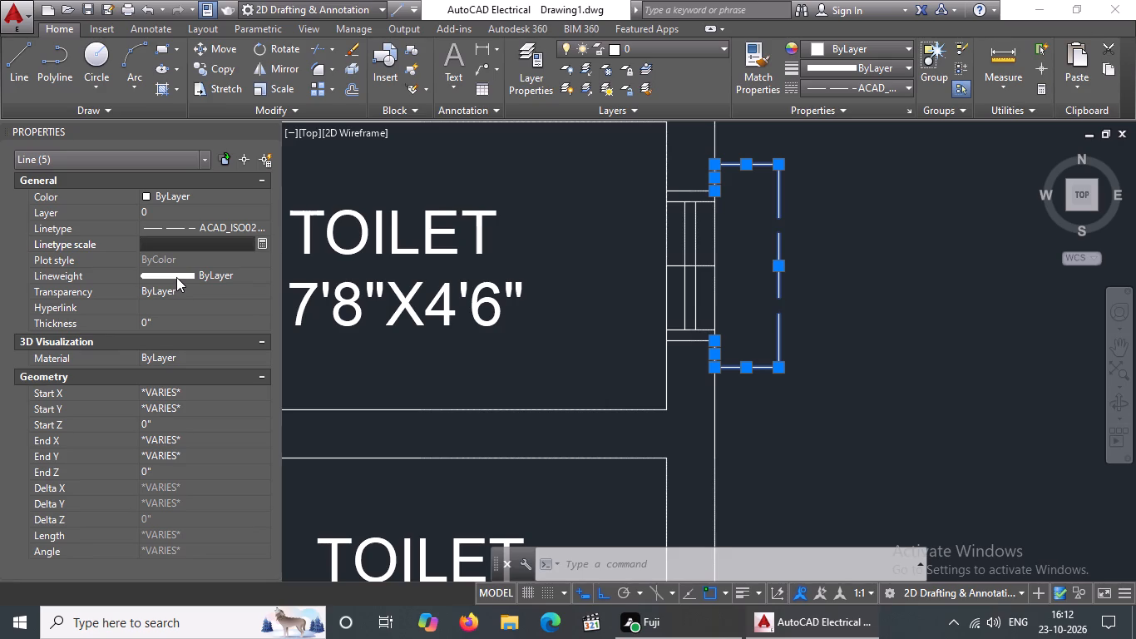
pyautogui.press('2')
pyautogui.press('Return')
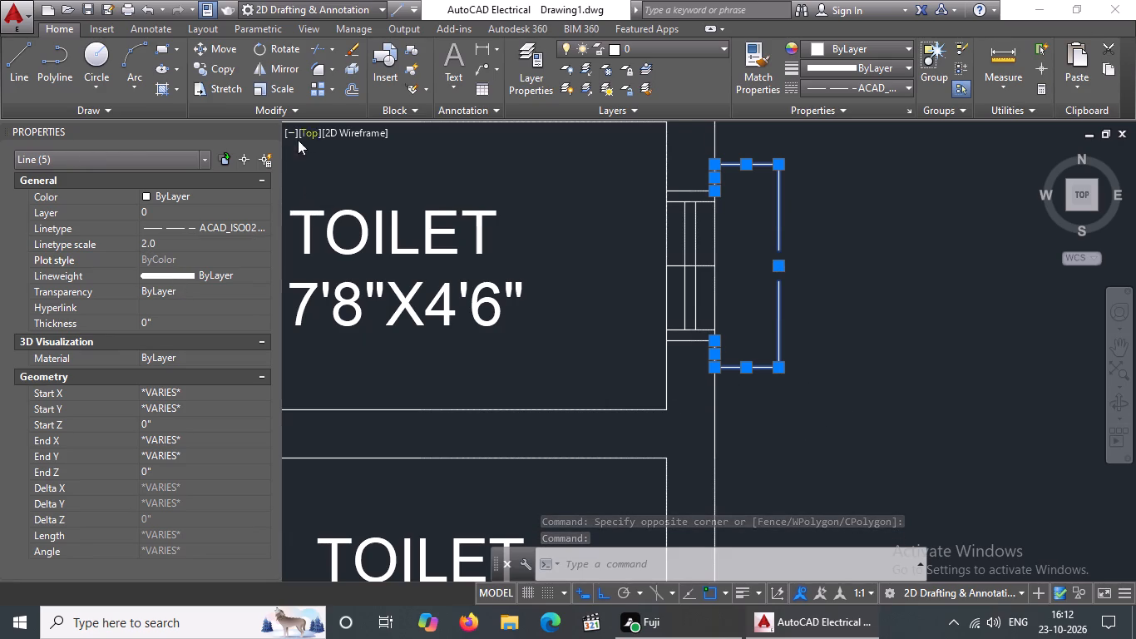
pyautogui.click(271, 131)
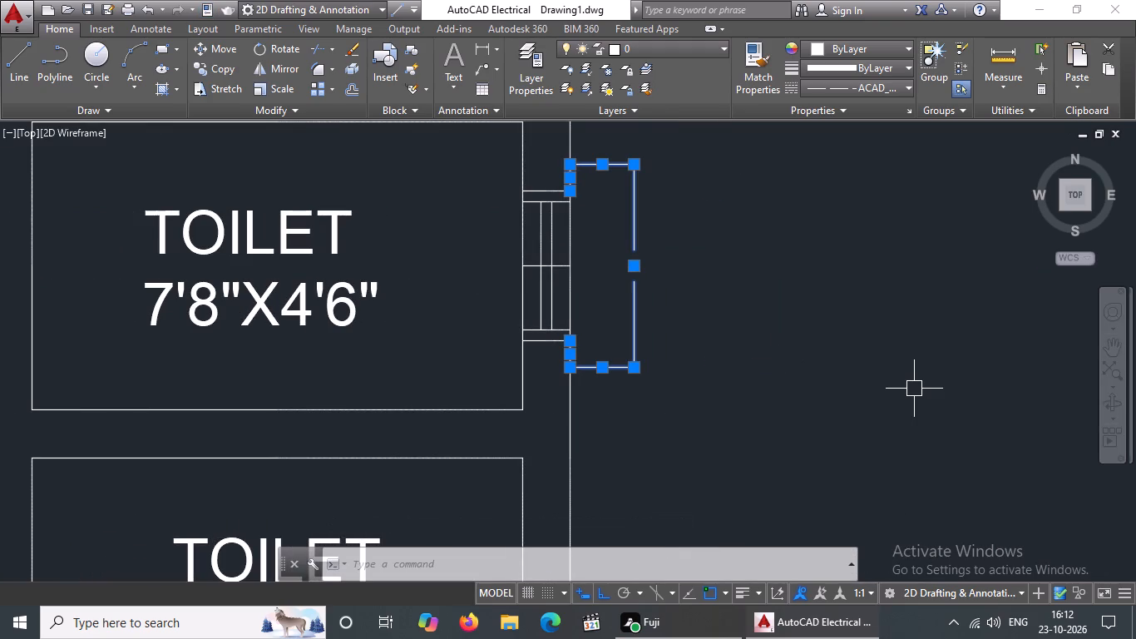
pyautogui.press('Escape')
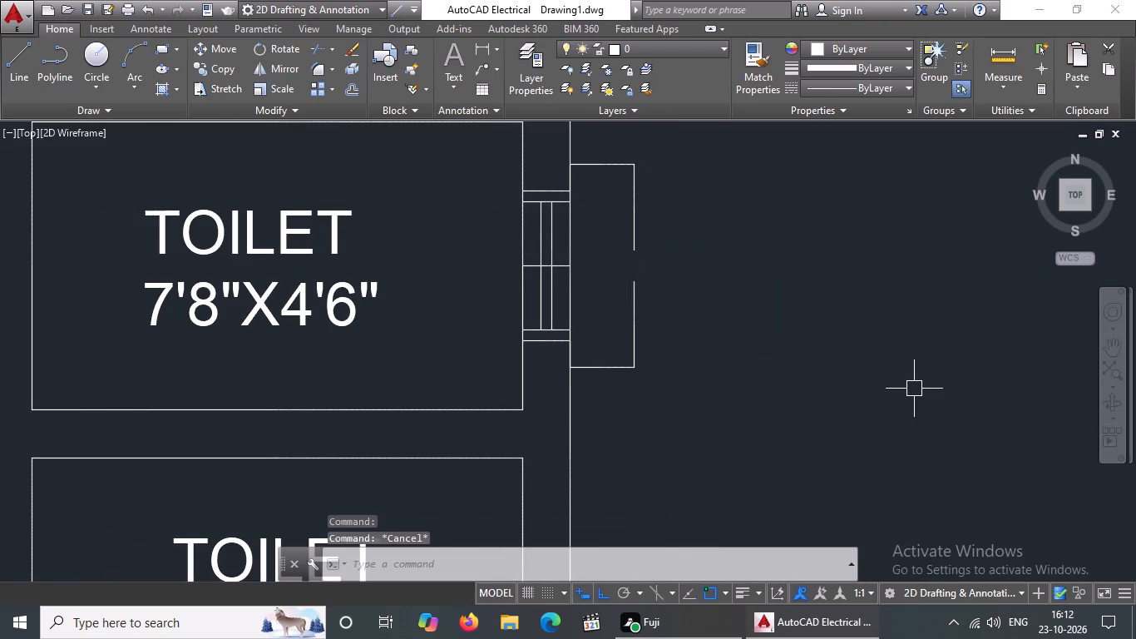
# Set the linetype scale of only the long outer vertical line of the toilet window's projection to 1.
pyautogui.click(633, 321)
pyautogui.click(851, 81)
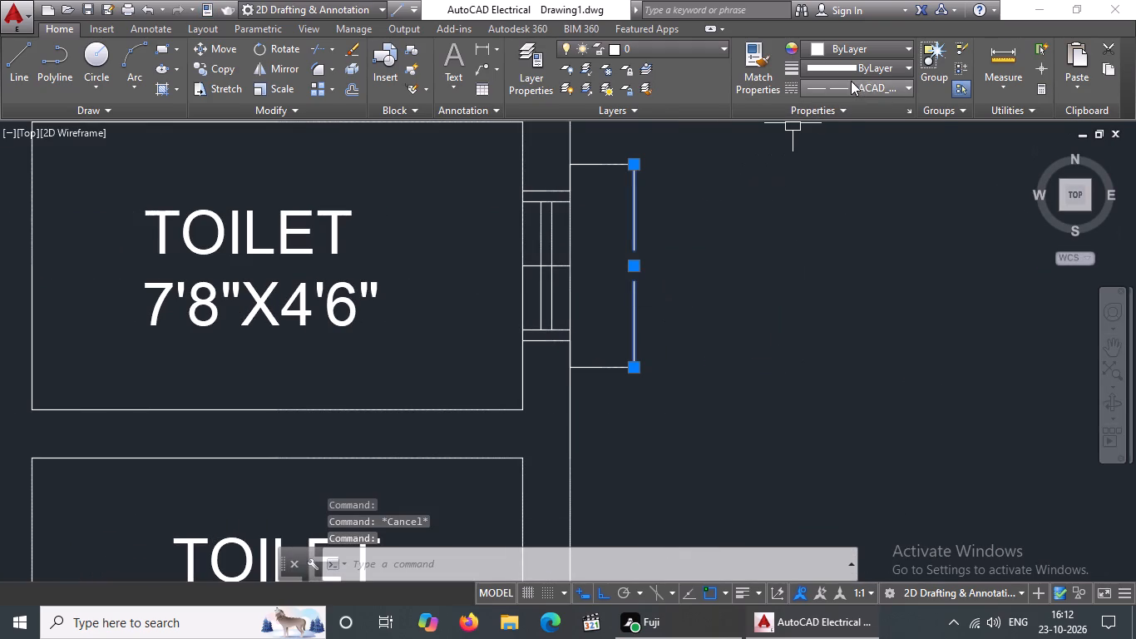
pyautogui.click(837, 147)
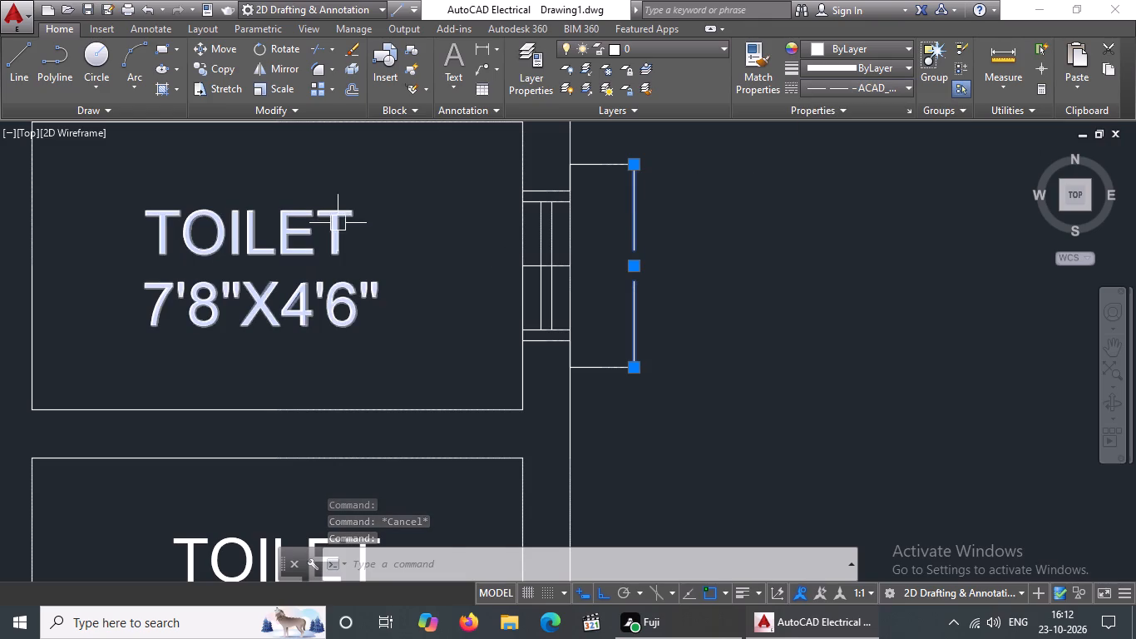
pyautogui.moveTo(426, 225); pyautogui.dragTo(432, 238, button='right')
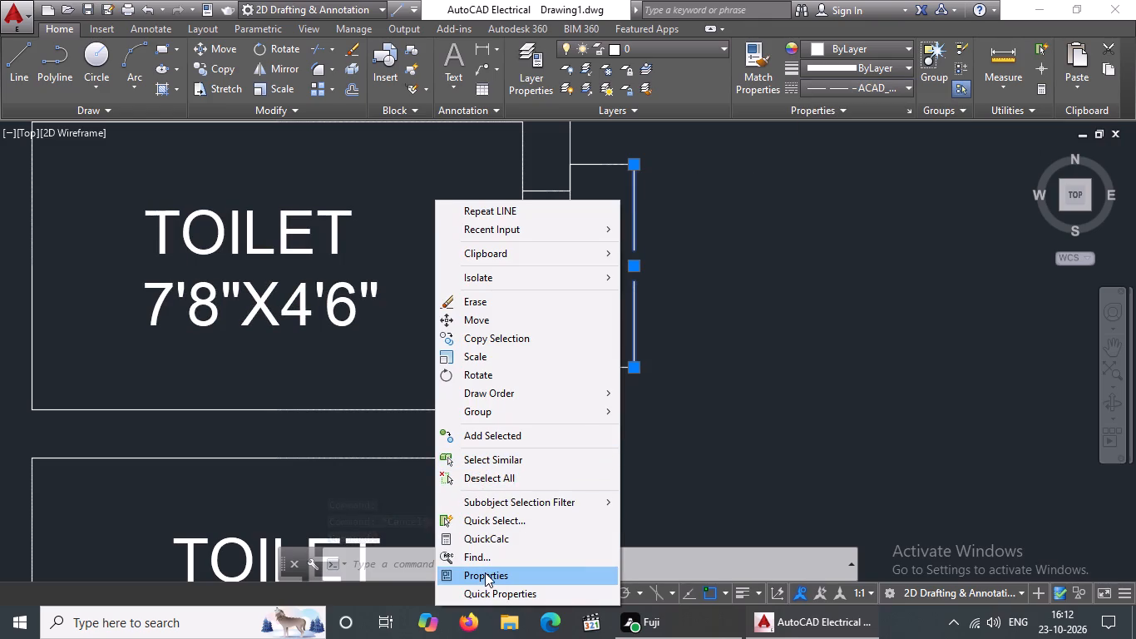
pyautogui.click(486, 572)
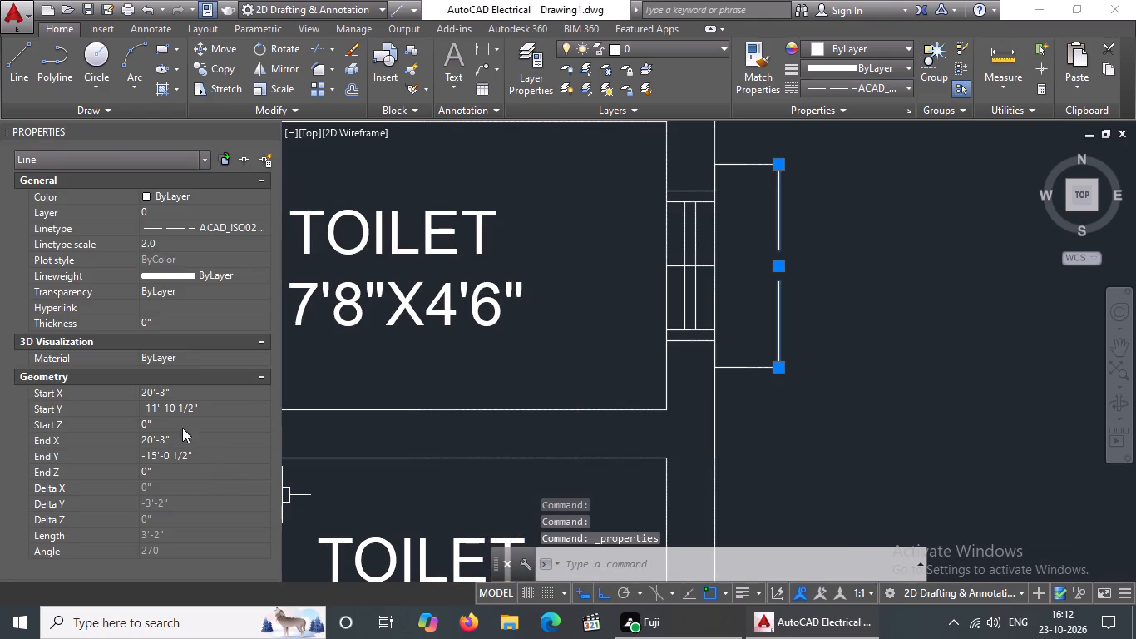
pyautogui.click(187, 245)
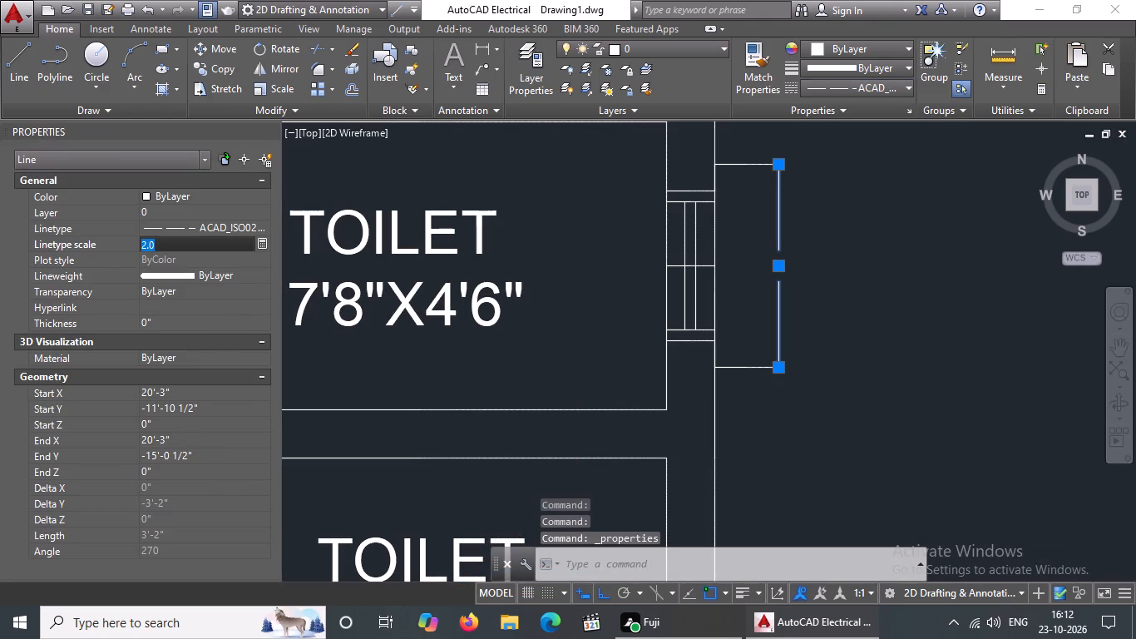
pyautogui.press('BackSpace')
pyautogui.press('BackSpace')
pyautogui.press('BackSpace')
pyautogui.press('BackSpace')
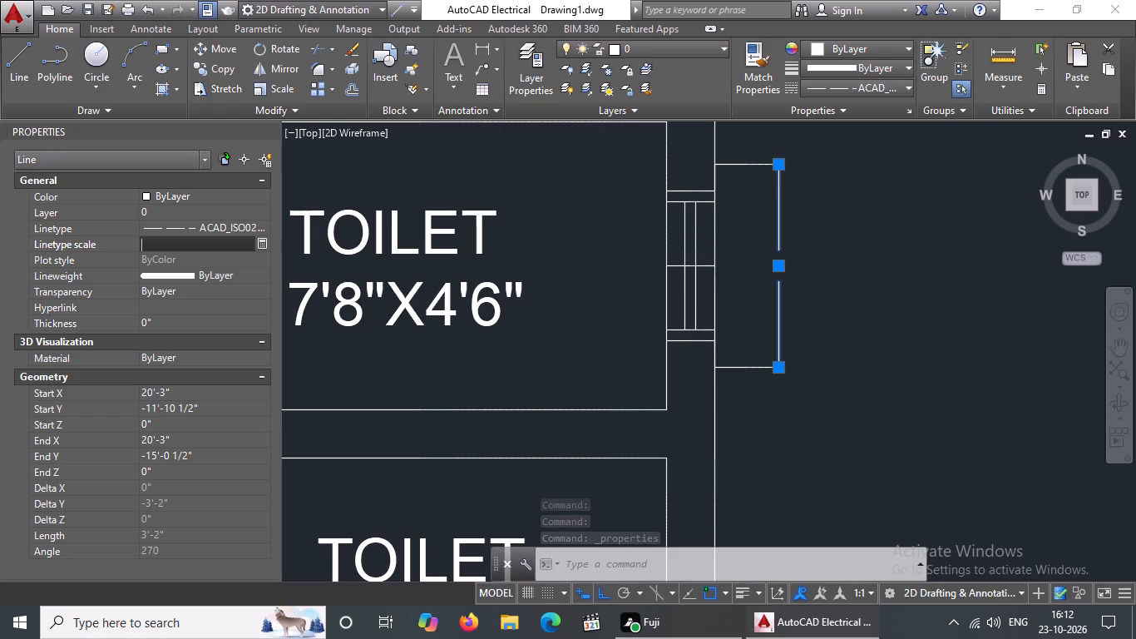
pyautogui.press('1')
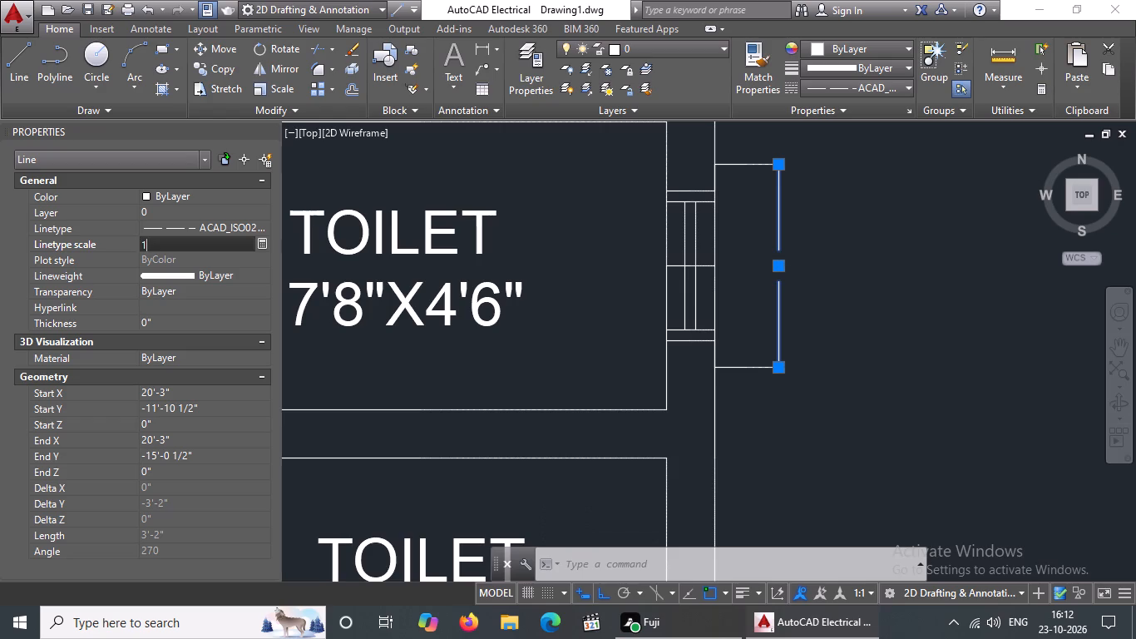
pyautogui.press('Return')
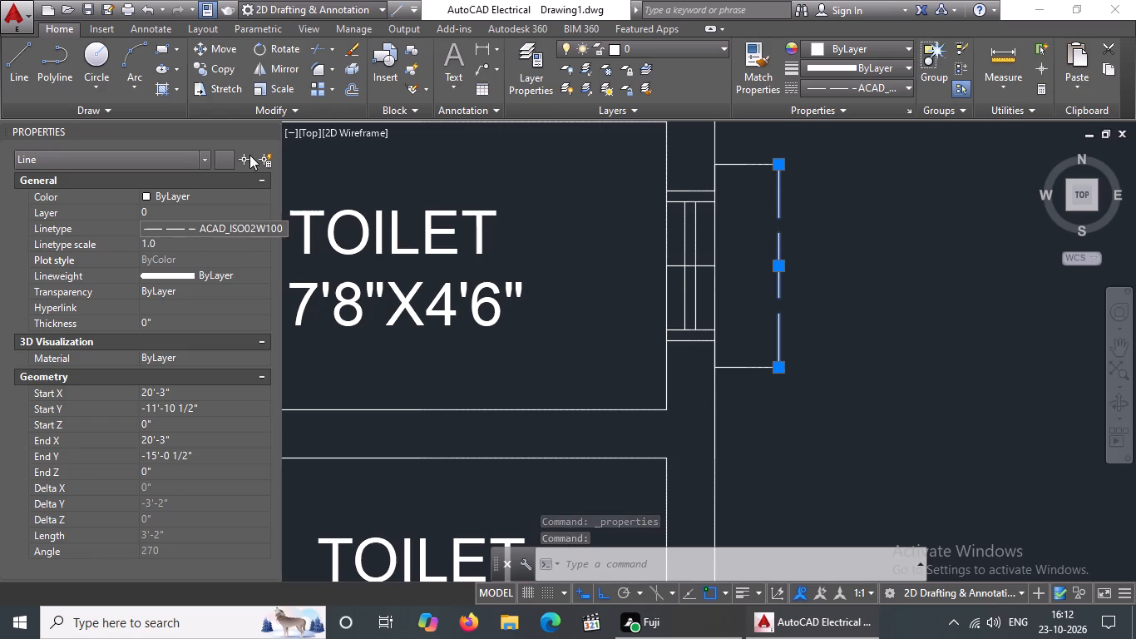
pyautogui.click(269, 131)
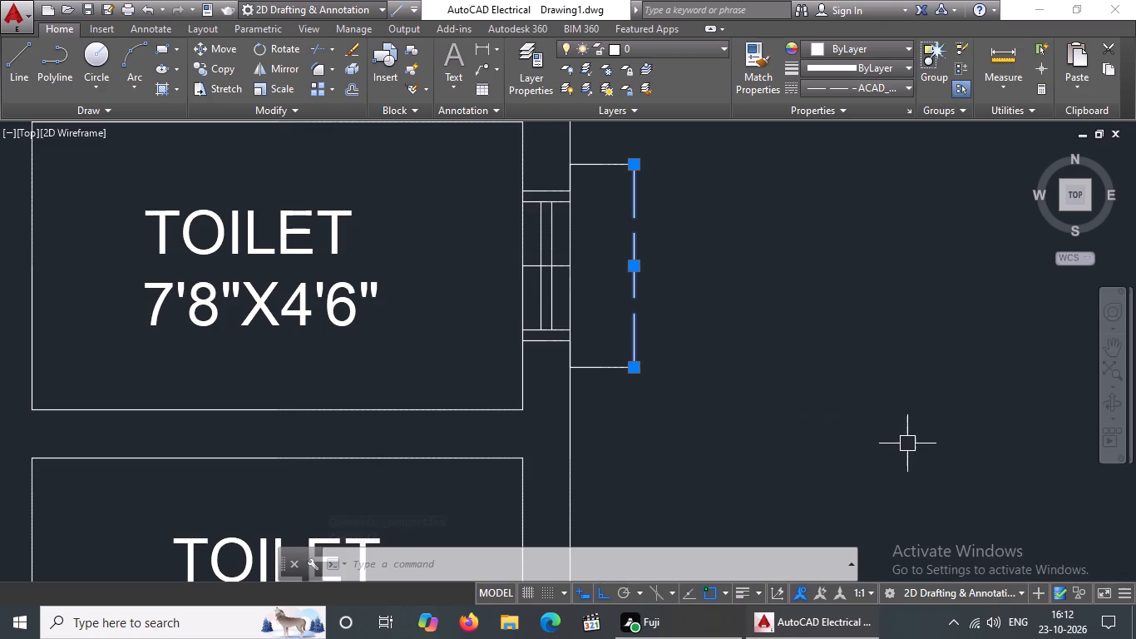
pyautogui.press('Escape')
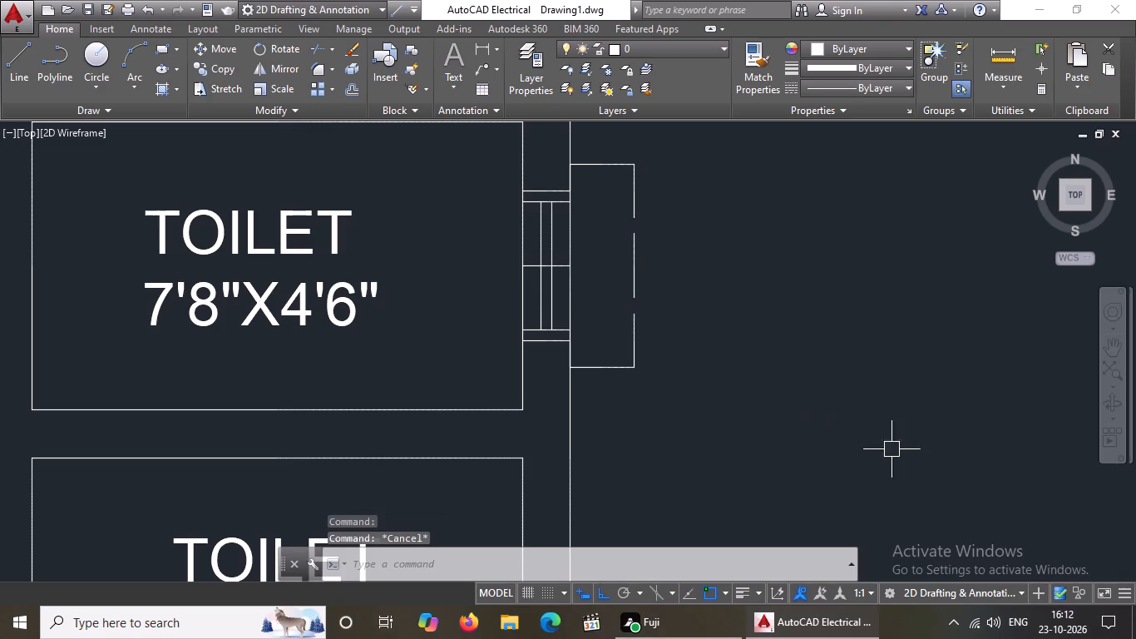
# Change the linetype of the projection lines outside the master bedroom's east wall window to ACAD_ISO02W100.
pyautogui.scroll(-3, 757, 440)
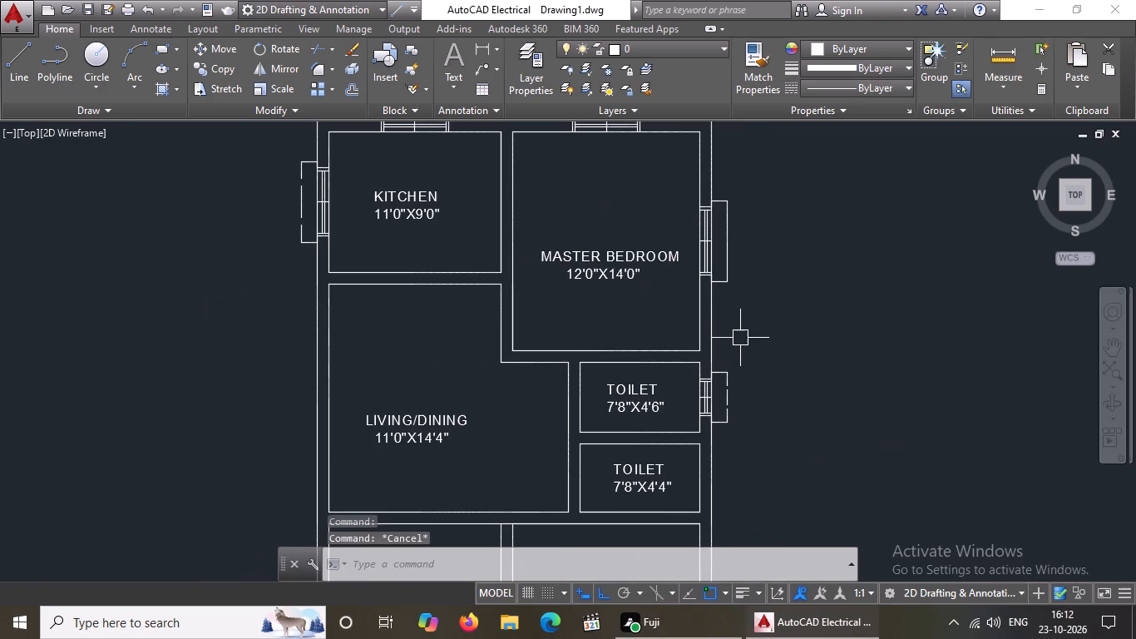
pyautogui.moveTo(724, 443); pyautogui.dragTo(724, 454, button='middle')
pyautogui.moveTo(723, 366); pyautogui.dragTo(707, 458, button='middle')
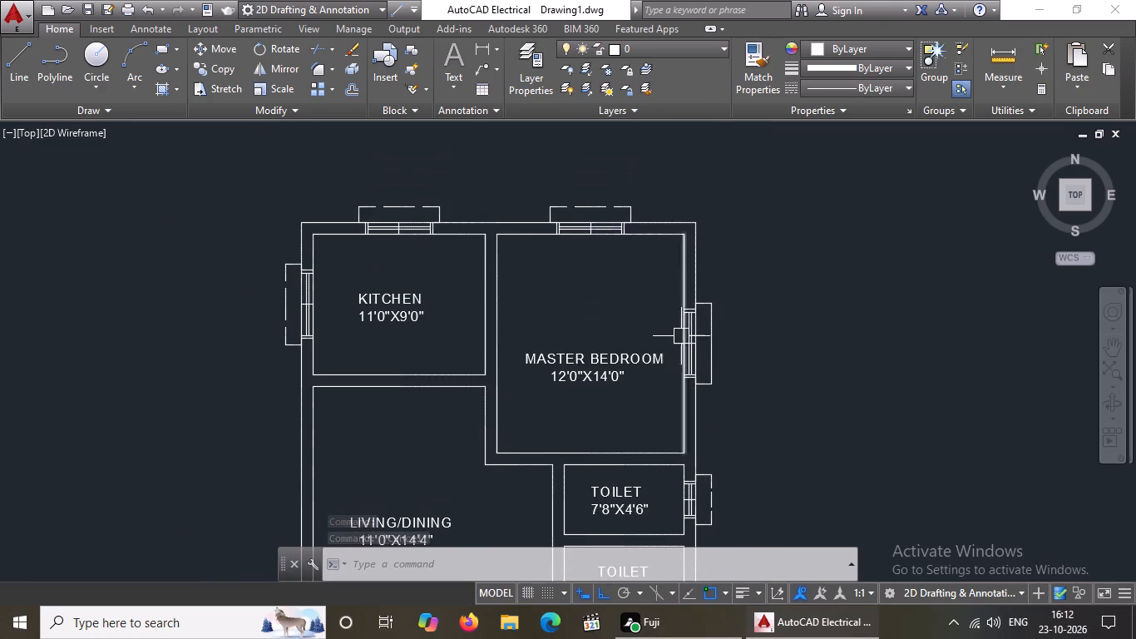
pyautogui.scroll(2, 681, 336)
pyautogui.scroll(-2, 763, 279)
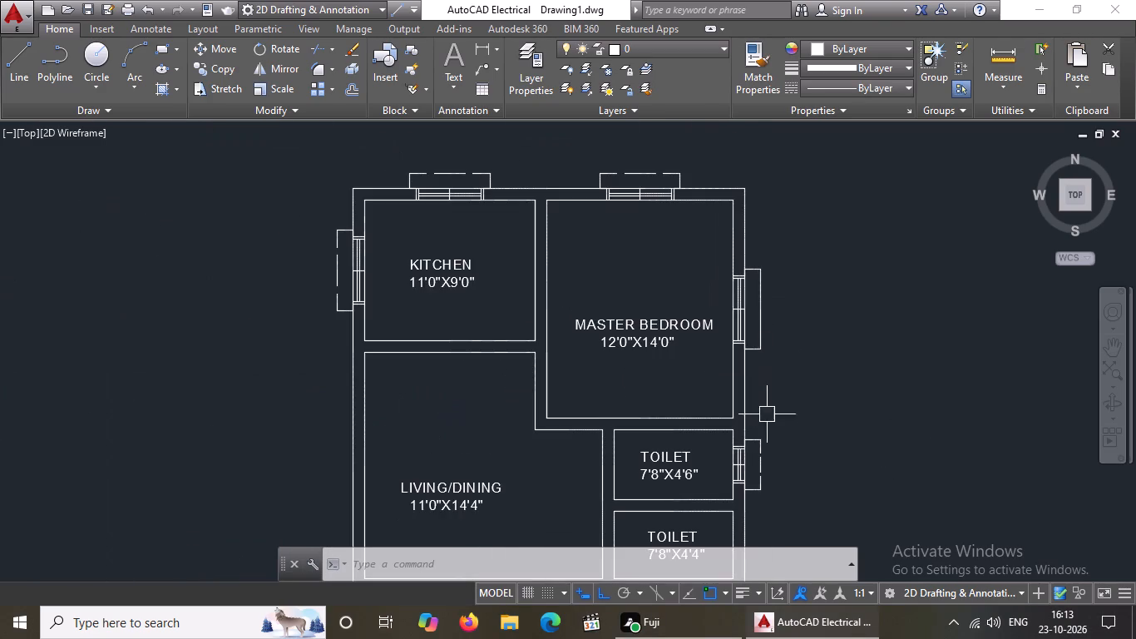
pyautogui.scroll(2, 767, 422)
pyautogui.scroll(-3, 770, 271)
pyautogui.moveTo(773, 244); pyautogui.dragTo(758, 308, button='middle')
pyautogui.scroll(3, 752, 303)
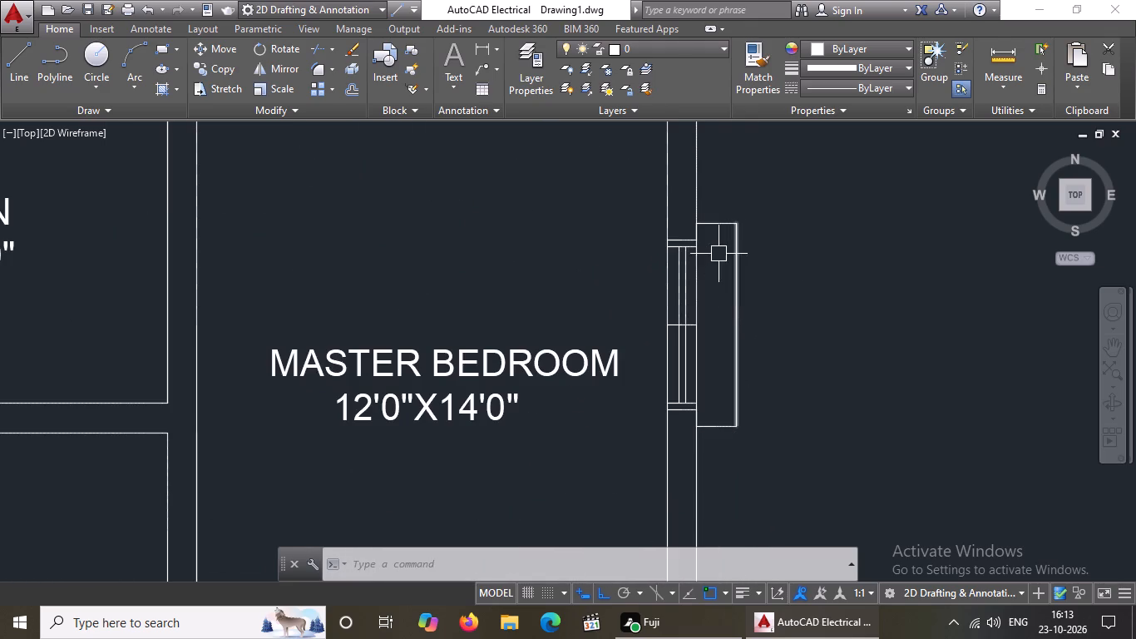
pyautogui.click(689, 209)
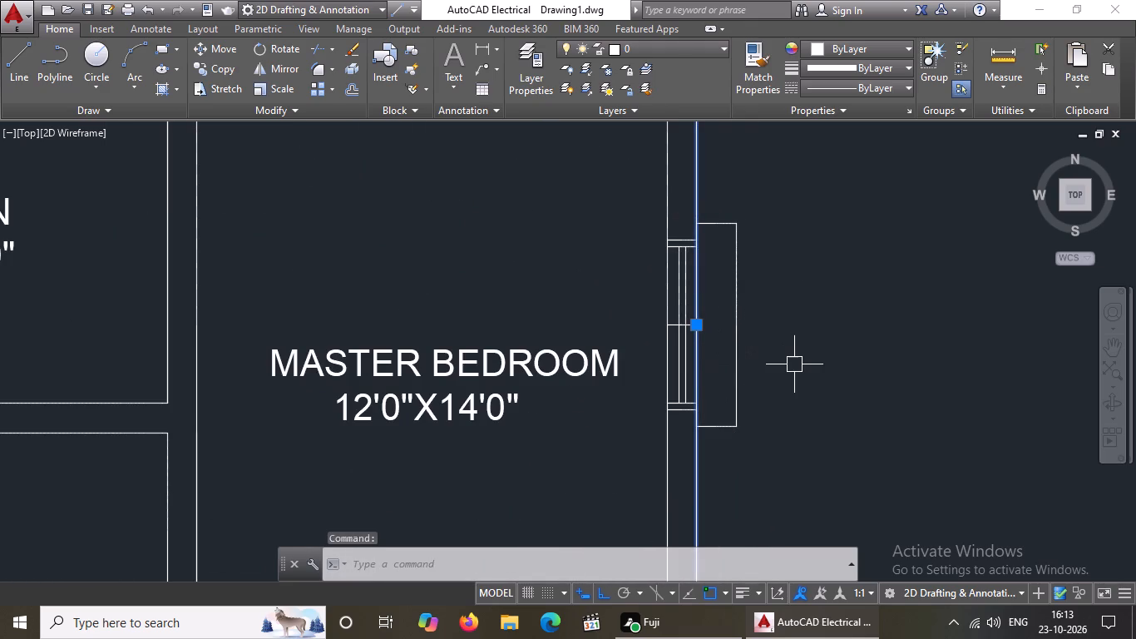
pyautogui.press('Escape')
pyautogui.press('Escape')
pyautogui.scroll(2, 770, 375)
pyautogui.scroll(-1, 760, 344)
pyautogui.moveTo(748, 242); pyautogui.dragTo(748, 291, button='middle')
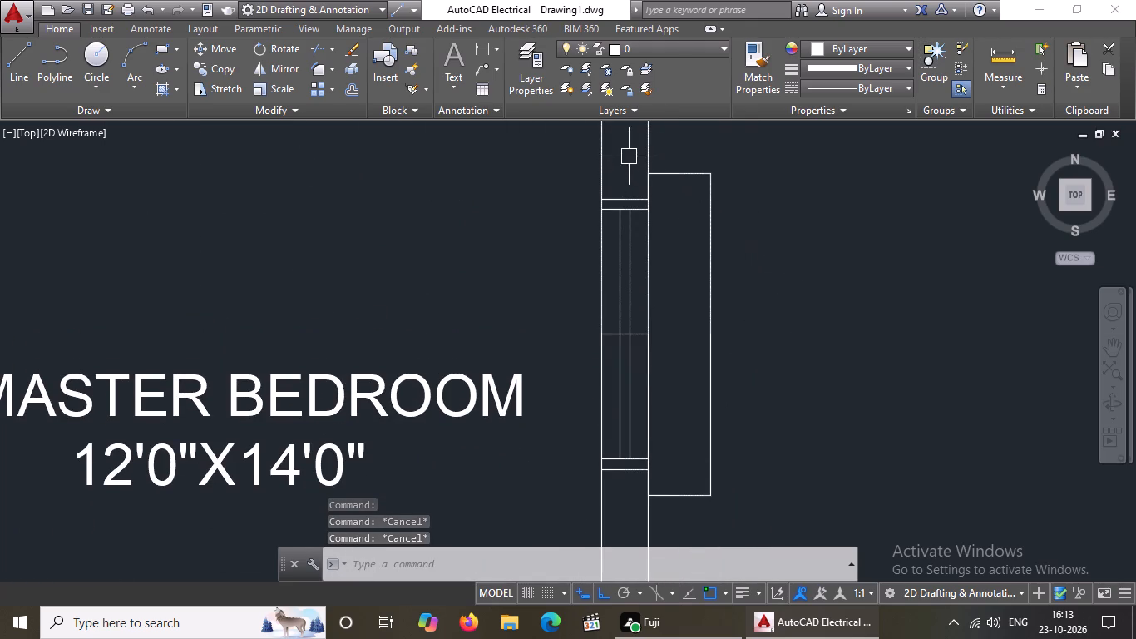
pyautogui.click(630, 153)
pyautogui.click(789, 542)
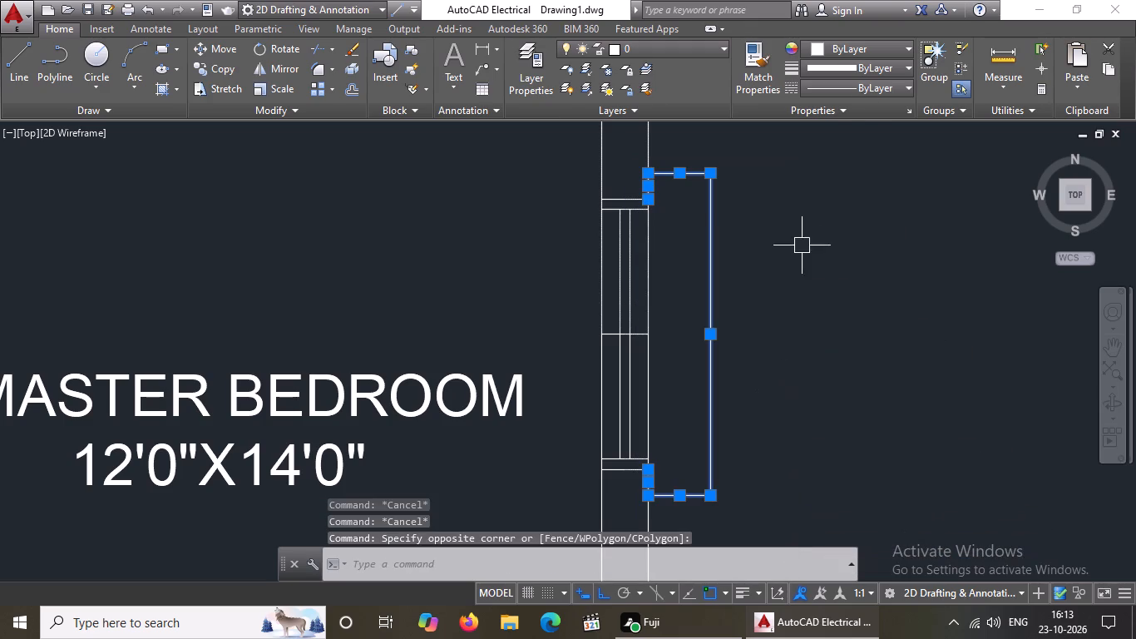
pyautogui.click(881, 84)
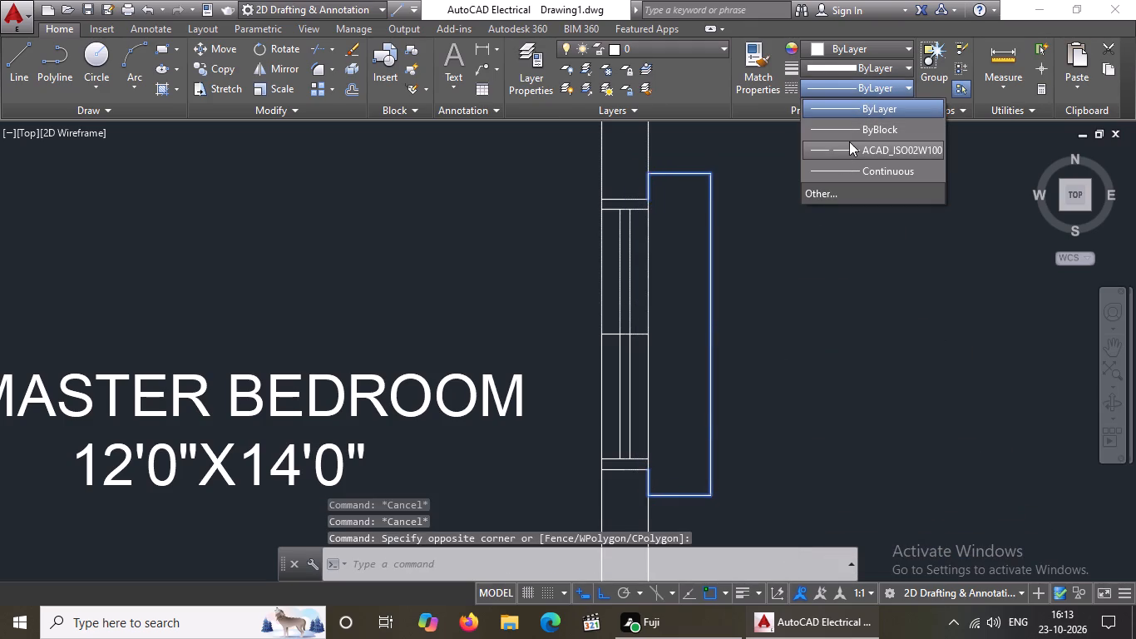
pyautogui.click(847, 146)
# Set the linetype scale of the master bedroom's east window projection lines to 2, and deselect them.
pyautogui.rightClick(551, 279)
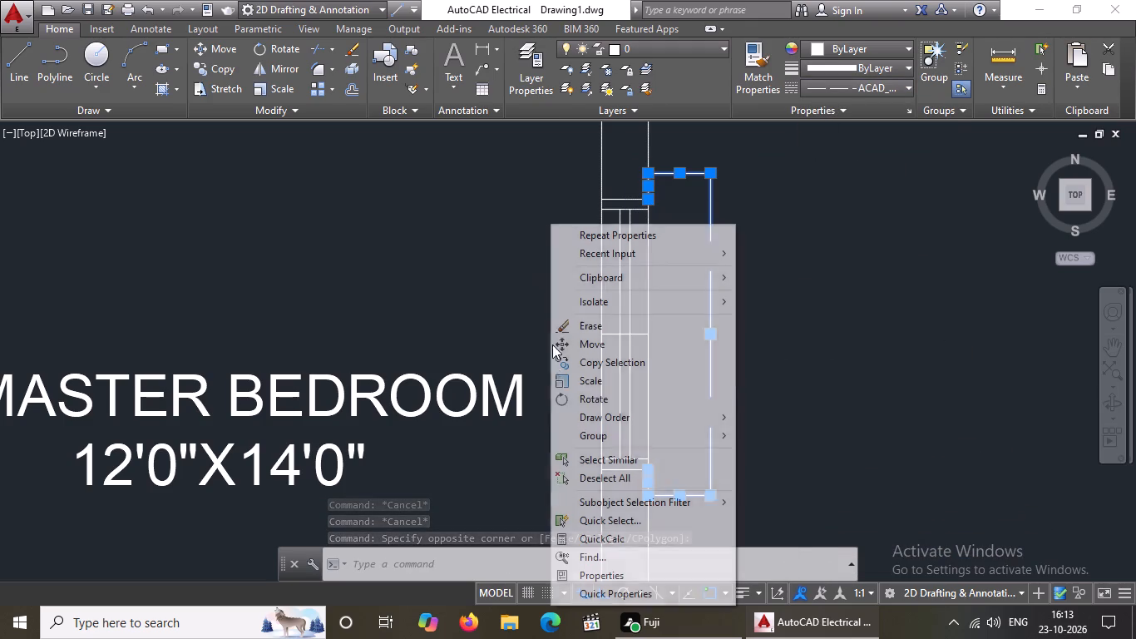
pyautogui.click(620, 582)
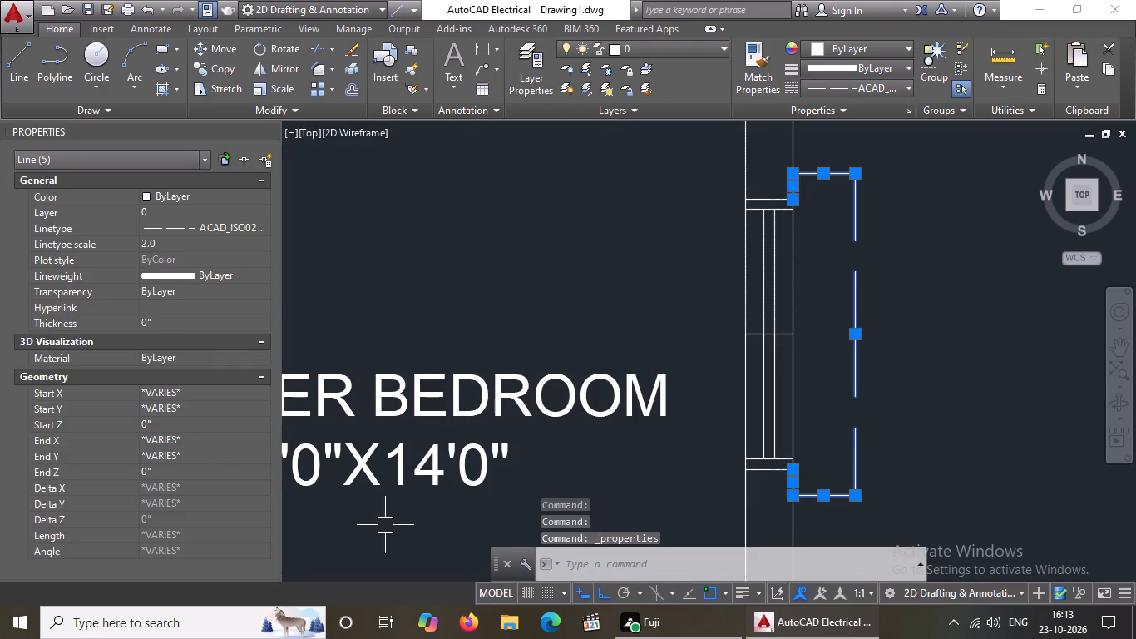
pyautogui.click(176, 240)
pyautogui.press('BackSpace')
pyautogui.press('BackSpace')
pyautogui.press('BackSpace')
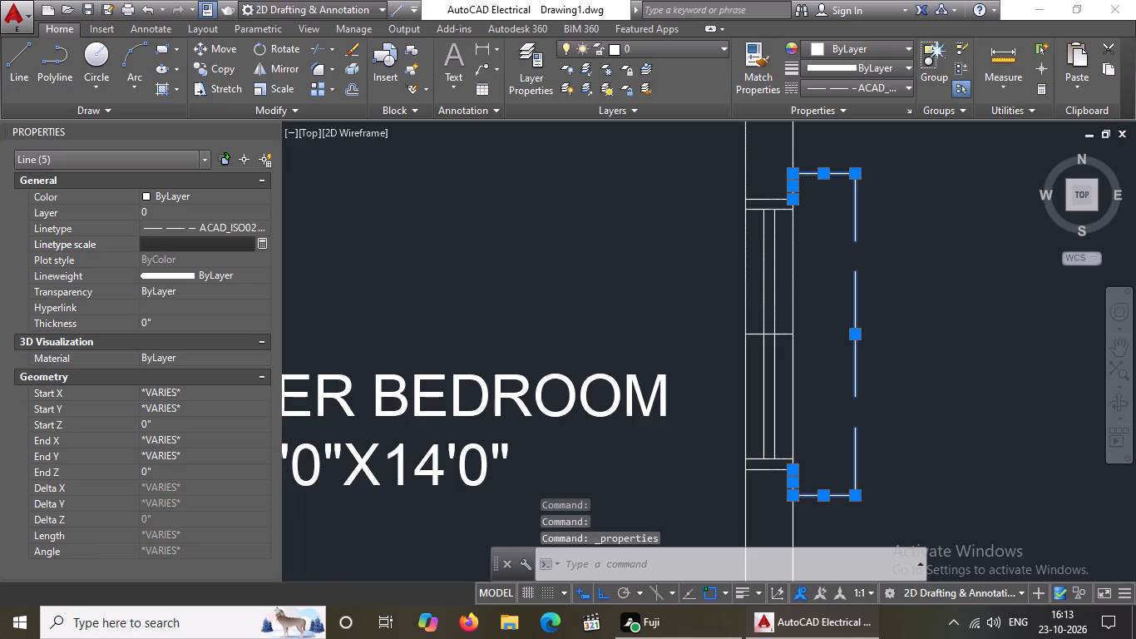
pyautogui.press('2')
pyautogui.press('Return')
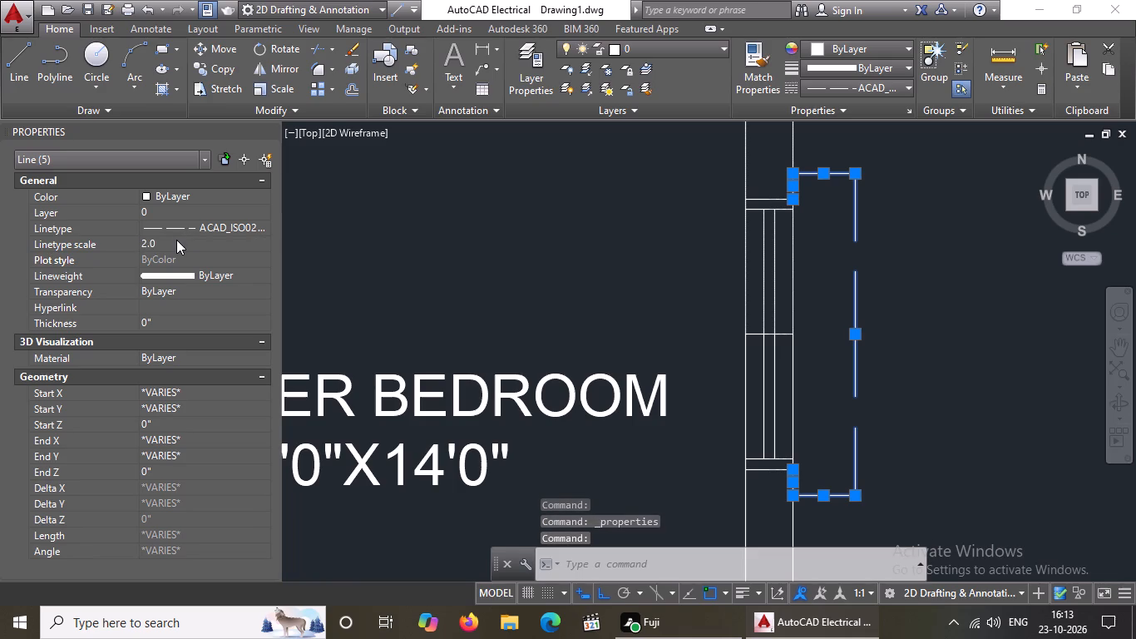
pyautogui.click(270, 127)
pyautogui.scroll(-3, 721, 311)
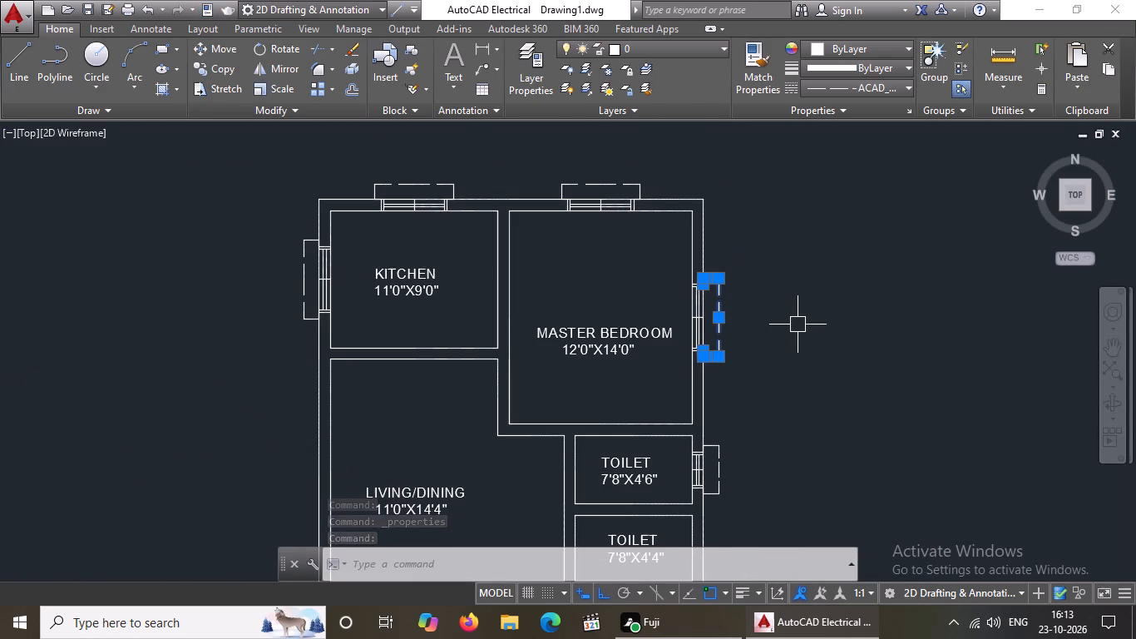
pyautogui.press('Escape')
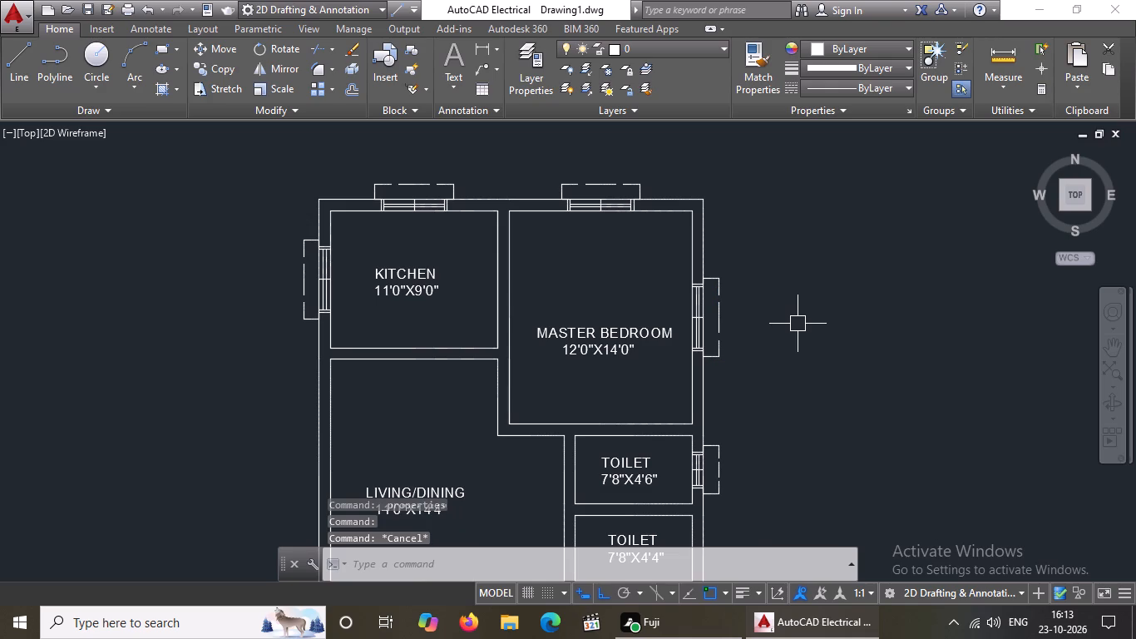
# Draw a 9" horizontal line across the lower toilet's east wall, starting at the midpoint of its inner face.
pyautogui.scroll(-2, 753, 340)
pyautogui.moveTo(754, 444); pyautogui.dragTo(730, 405, button='middle')
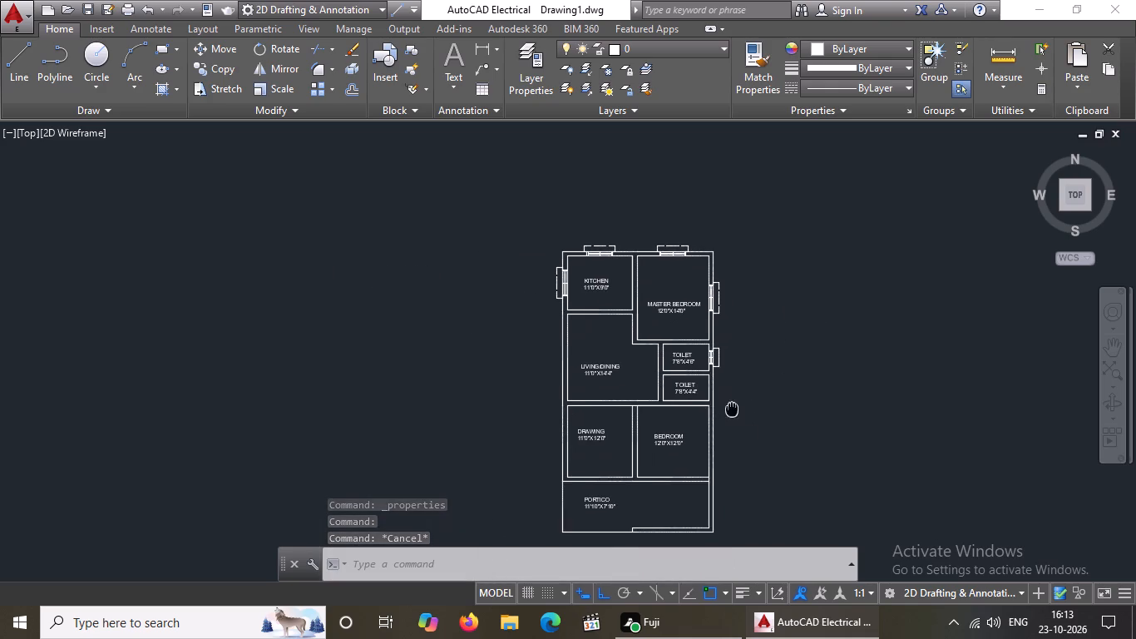
pyautogui.scroll(4, 714, 380)
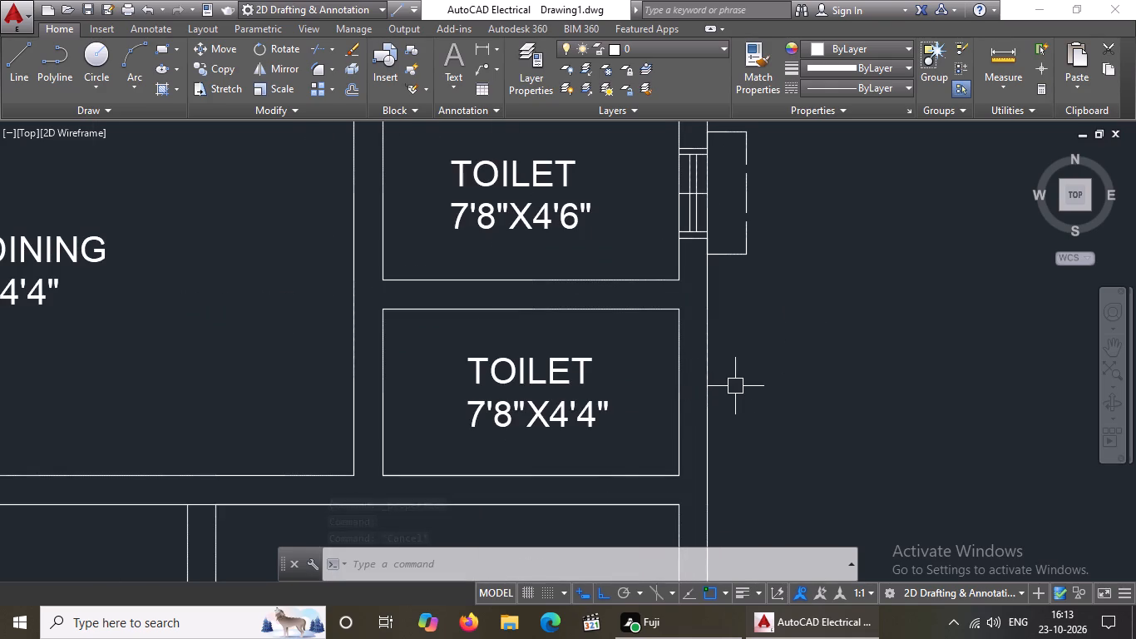
pyautogui.scroll(1, 688, 390)
pyautogui.press('l')
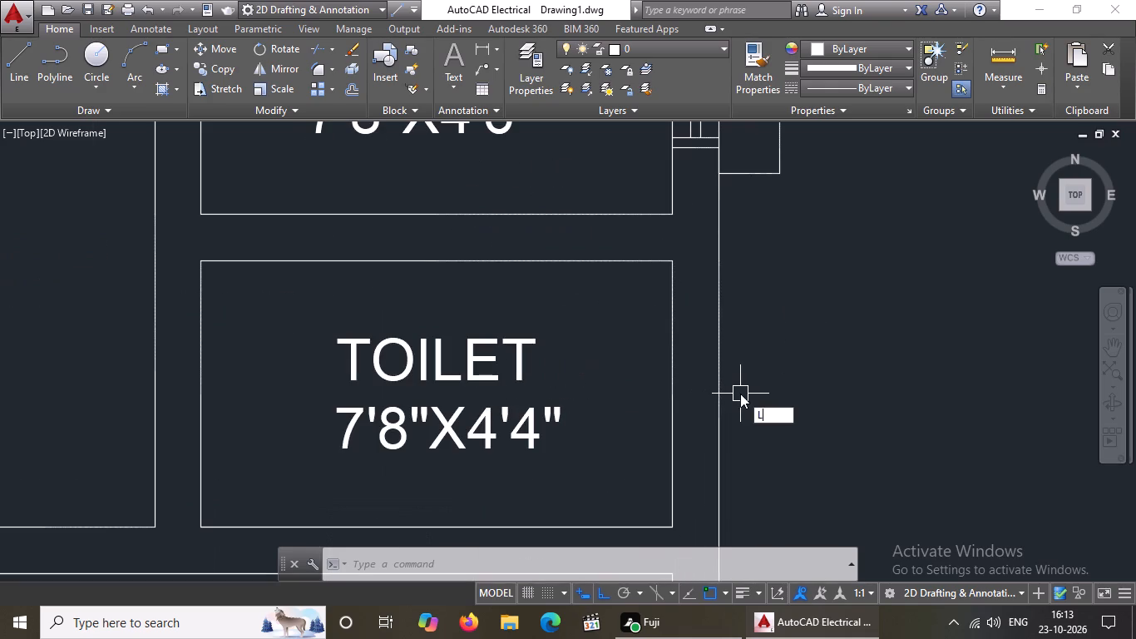
pyautogui.press('Return')
pyautogui.moveTo(670, 399); pyautogui.dragTo(793, 396)
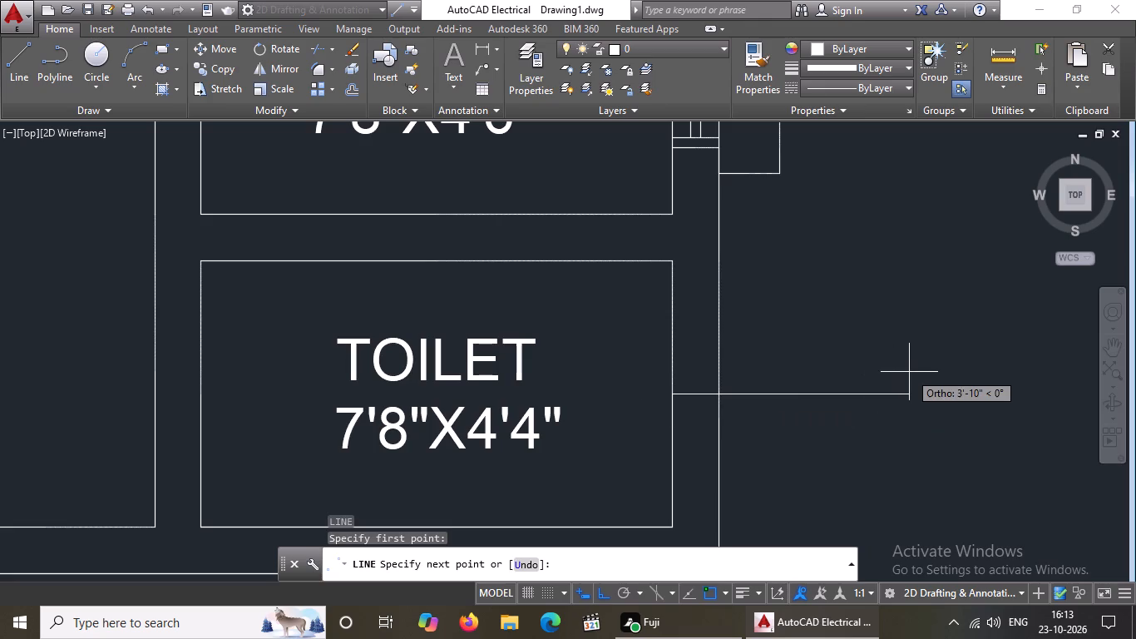
pyautogui.press('9')
pyautogui.hotkey('shift', '"')
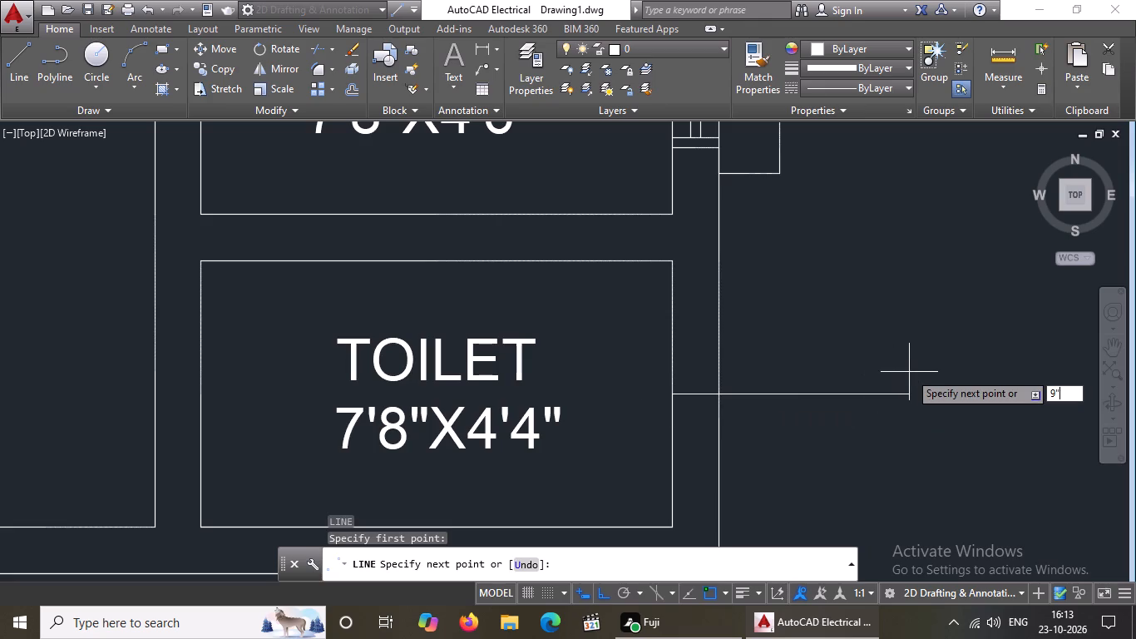
pyautogui.press('Return')
pyautogui.press('Return')
pyautogui.press('Escape')
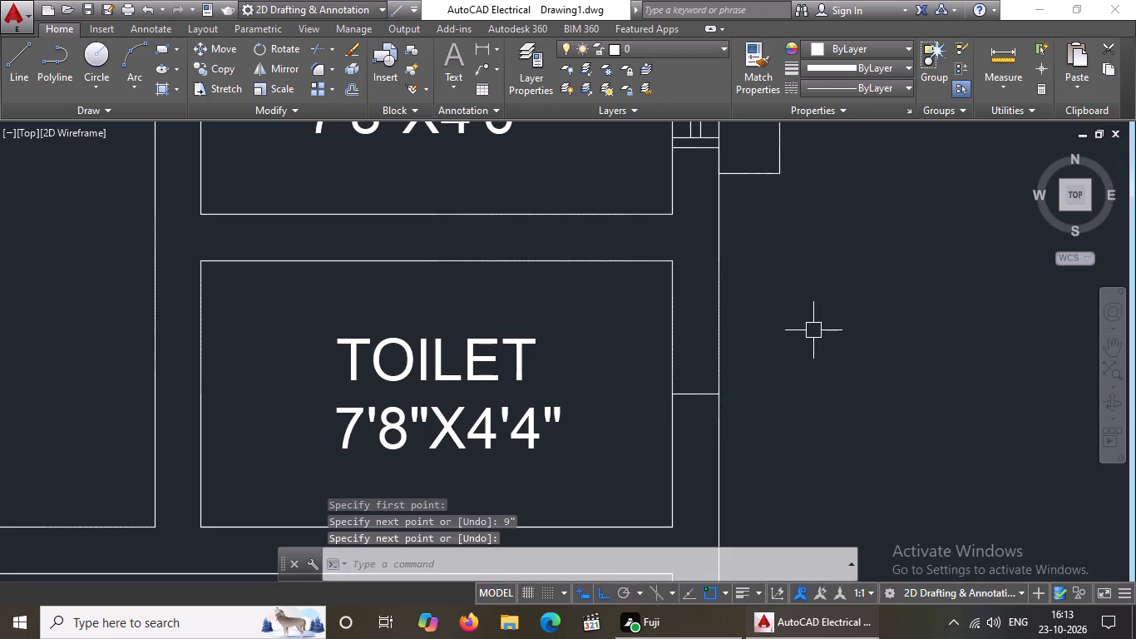
# Offset the horizontal line across the lower toilet's east wall by 1' both upward and downward.
pyautogui.press('o')
pyautogui.press('Return')
pyautogui.write("1'")
pyautogui.press('Return')
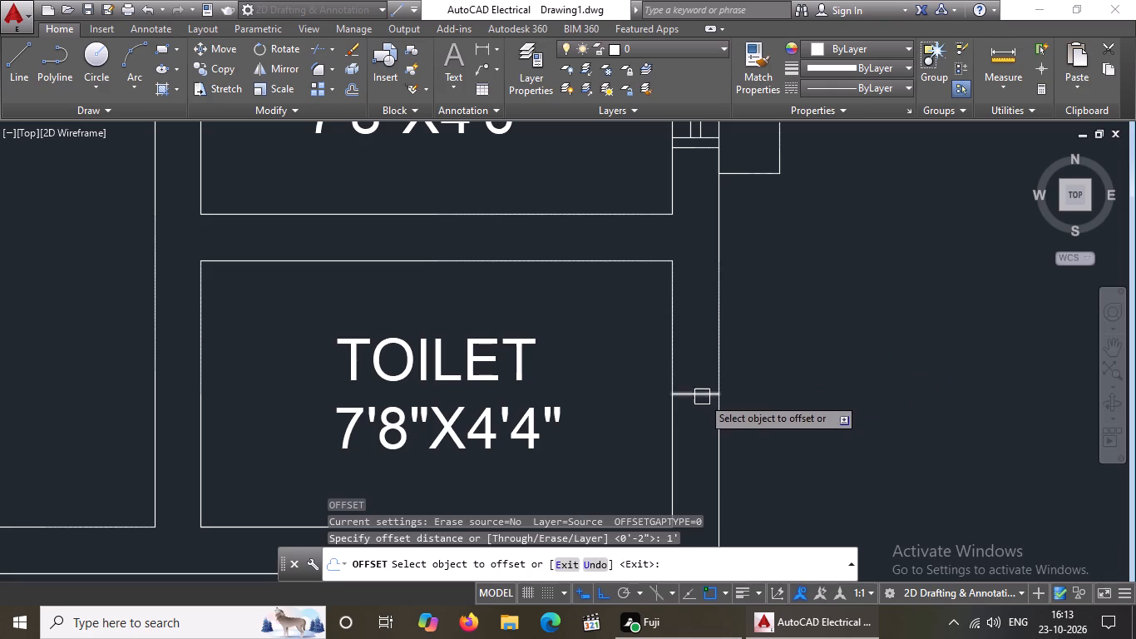
pyautogui.moveTo(702, 394); pyautogui.dragTo(703, 378)
pyautogui.click(697, 344)
pyautogui.moveTo(702, 396); pyautogui.dragTo(704, 412)
pyautogui.click(716, 471)
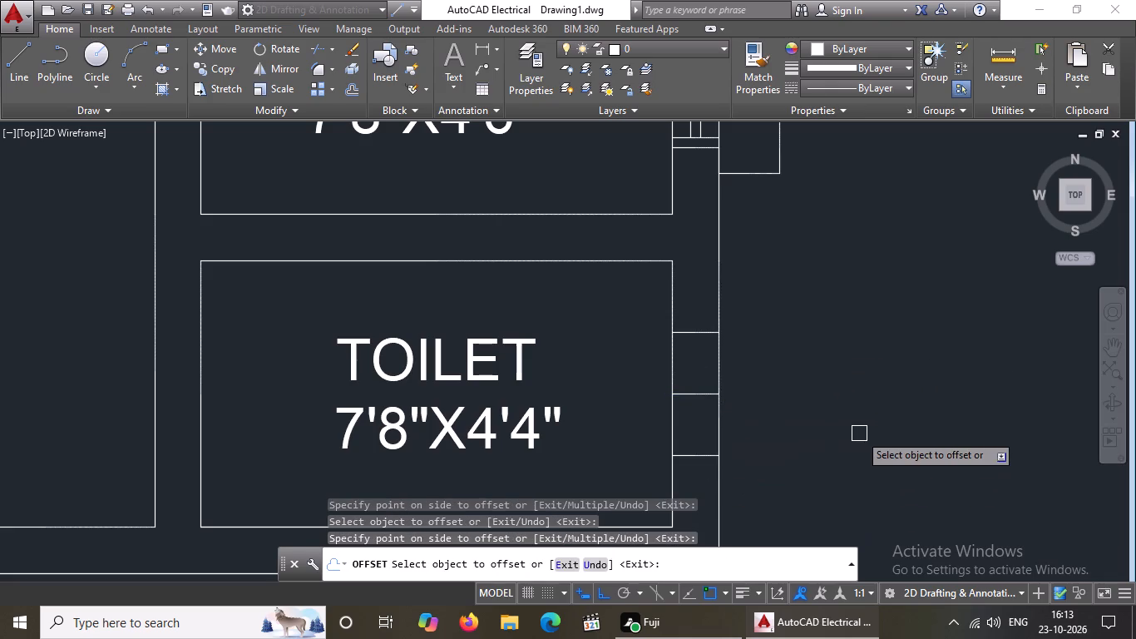
pyautogui.press('Escape')
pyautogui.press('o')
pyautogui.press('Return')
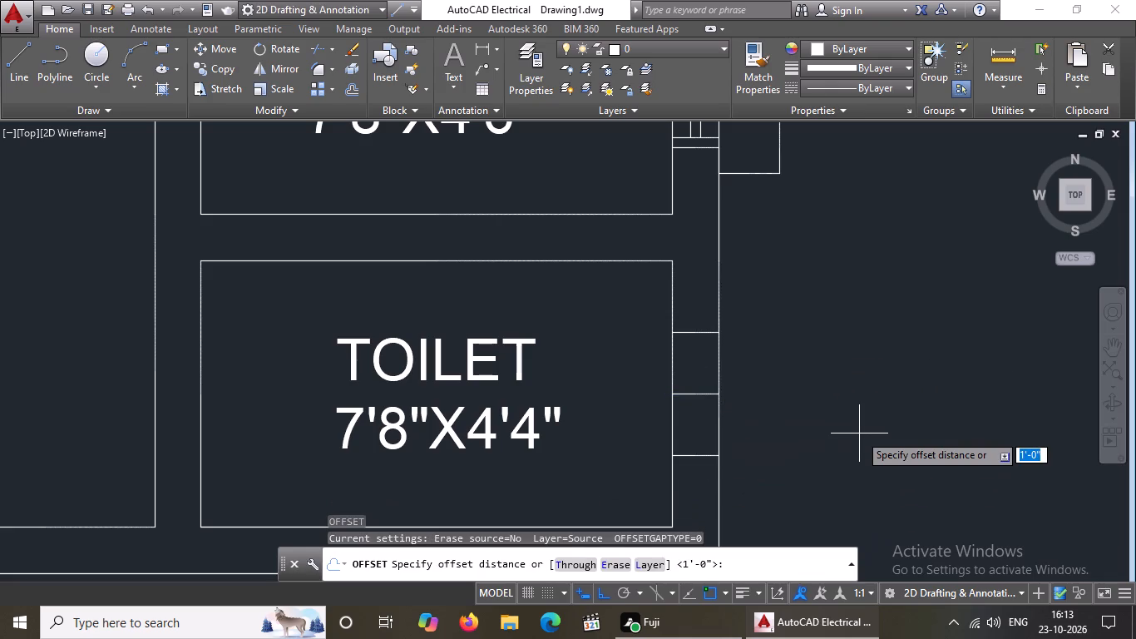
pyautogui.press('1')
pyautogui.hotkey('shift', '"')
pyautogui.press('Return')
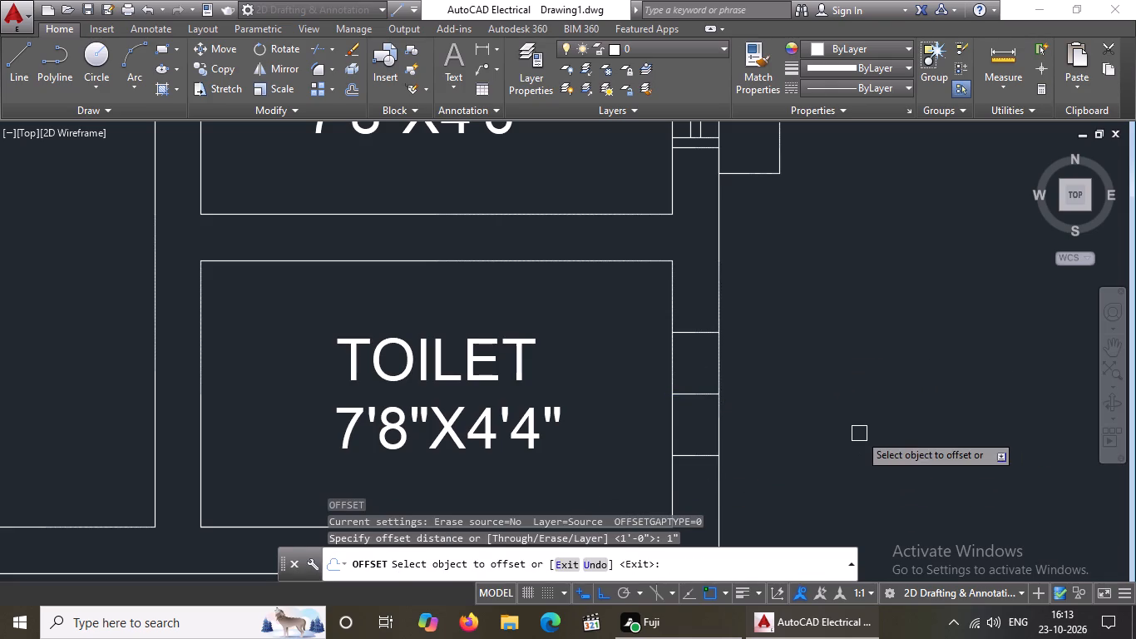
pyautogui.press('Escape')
# Draw a vertical line between the midpoints of the window opening's upper and lower lines in the lower toilet's east wall.
pyautogui.press('l')
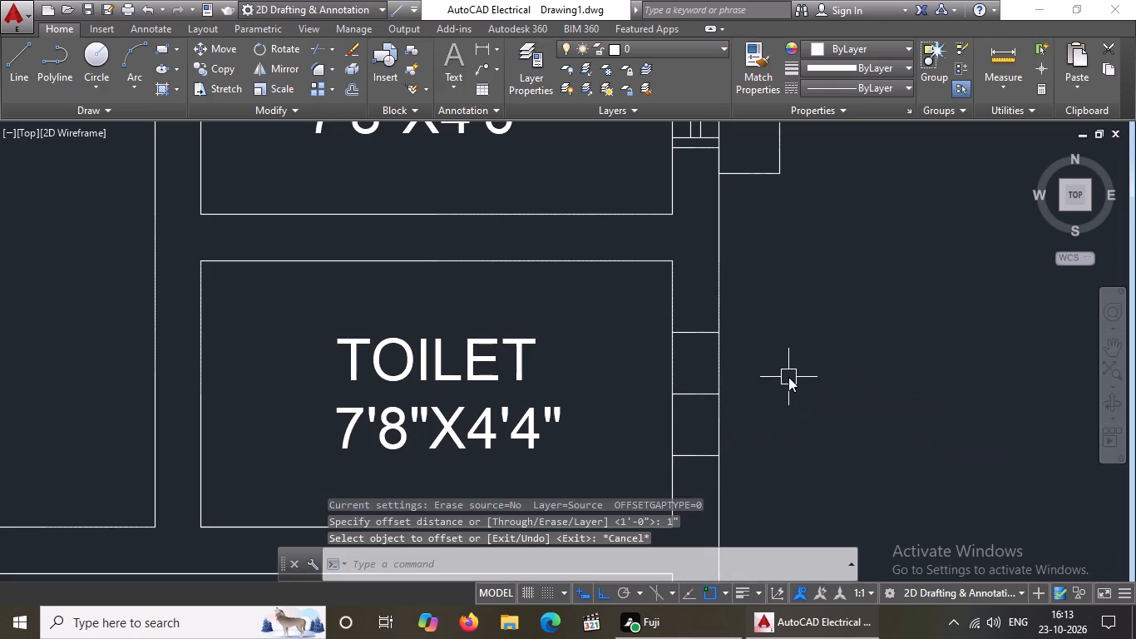
pyautogui.press('Return')
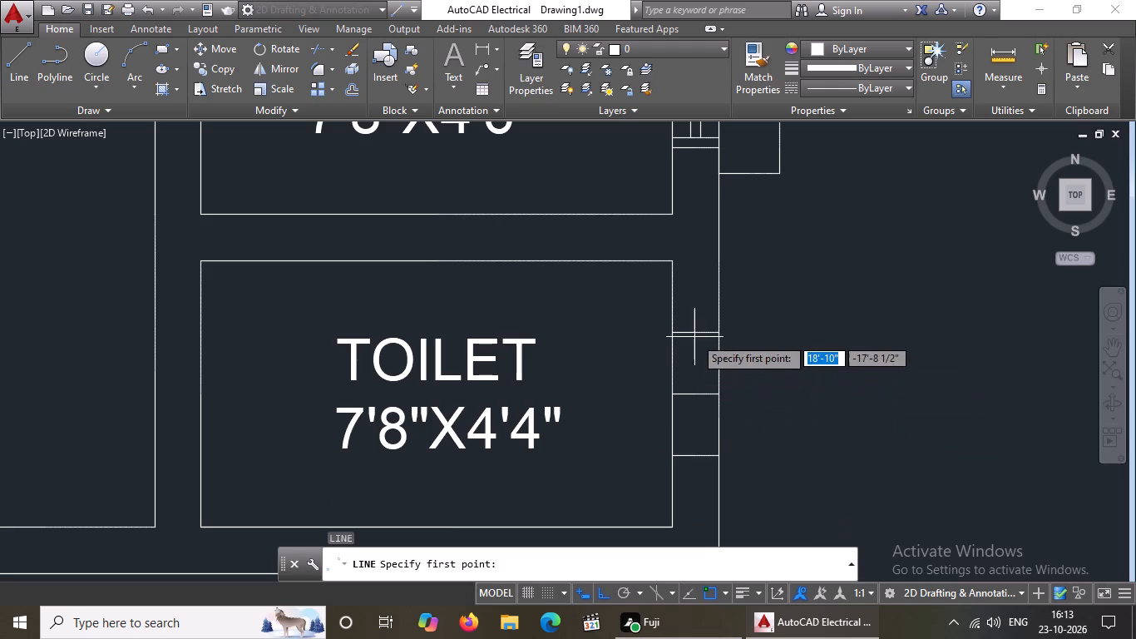
pyautogui.click(694, 329)
pyautogui.click(694, 460)
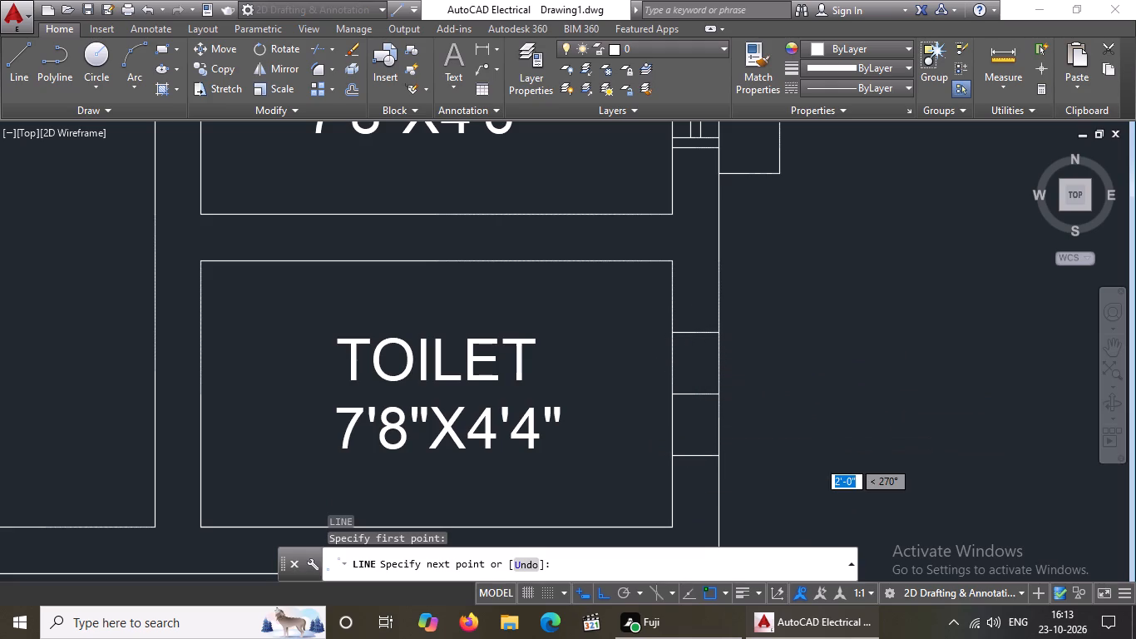
pyautogui.press('Escape')
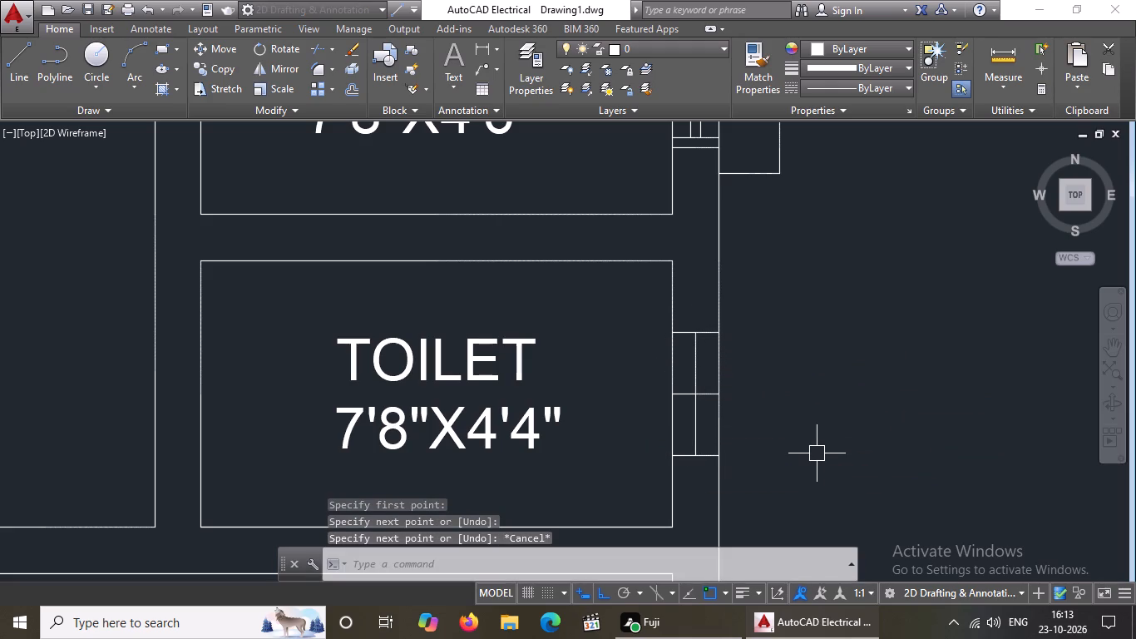
# Offset the lower toilet window's vertical centre line by 1" to each side.
pyautogui.press('o')
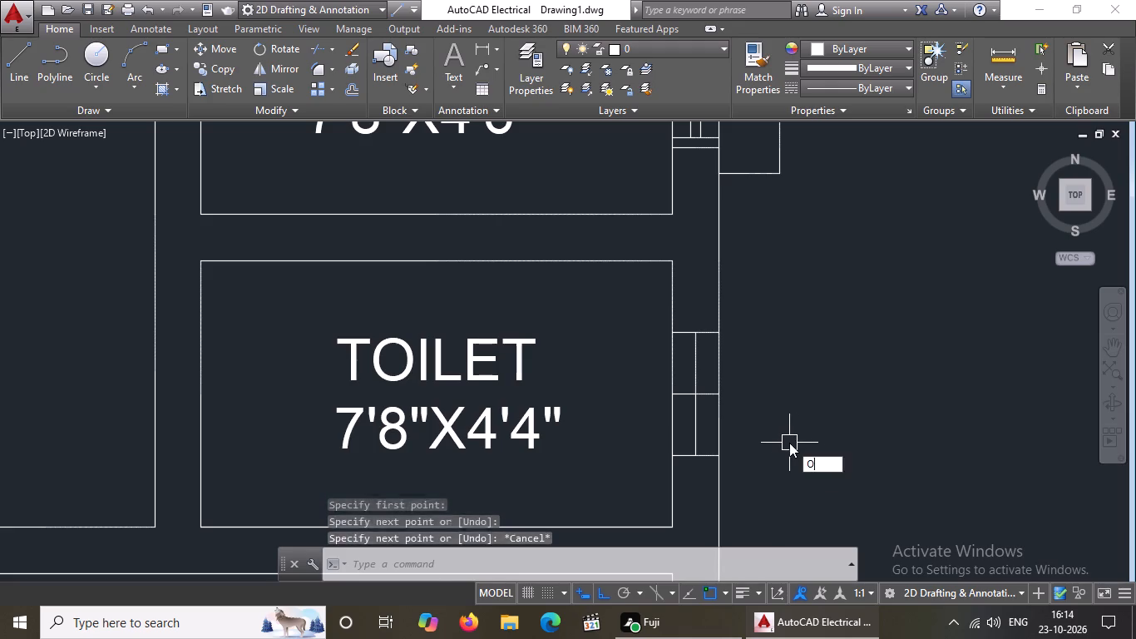
pyautogui.press('Return')
pyautogui.press('1')
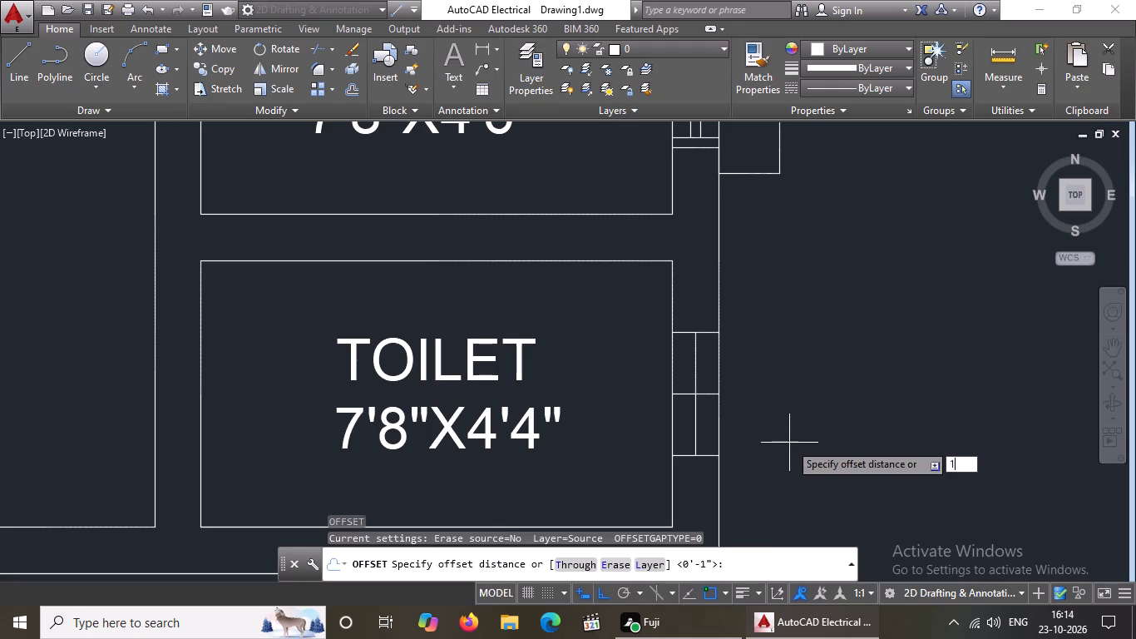
pyautogui.hotkey('shift', '"')
pyautogui.press('Return')
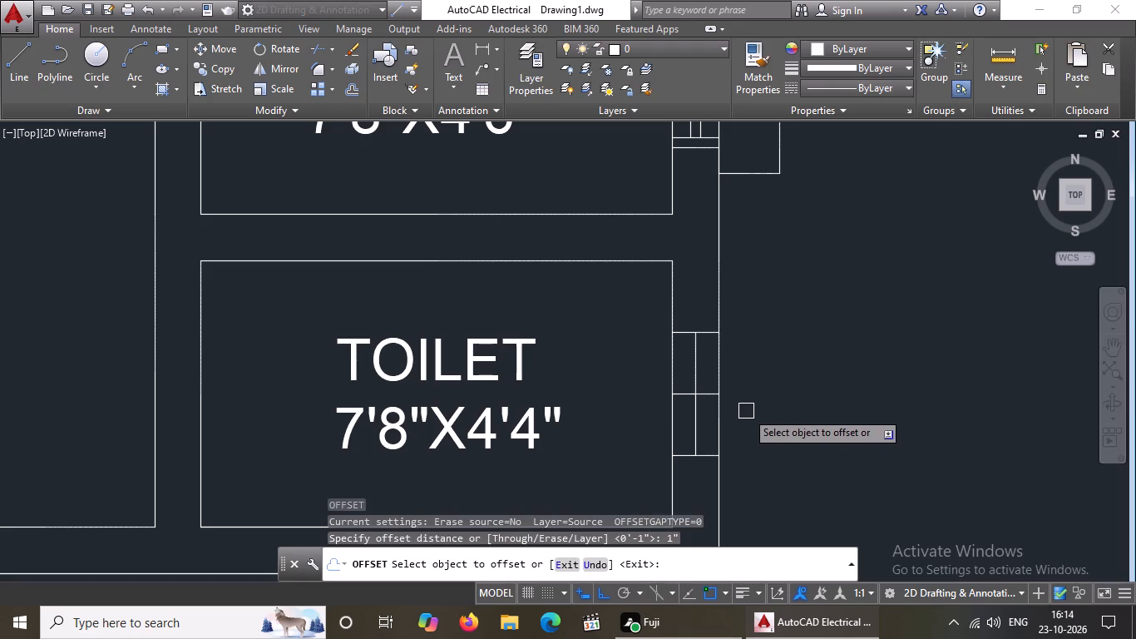
pyautogui.click(692, 374)
pyautogui.click(738, 372)
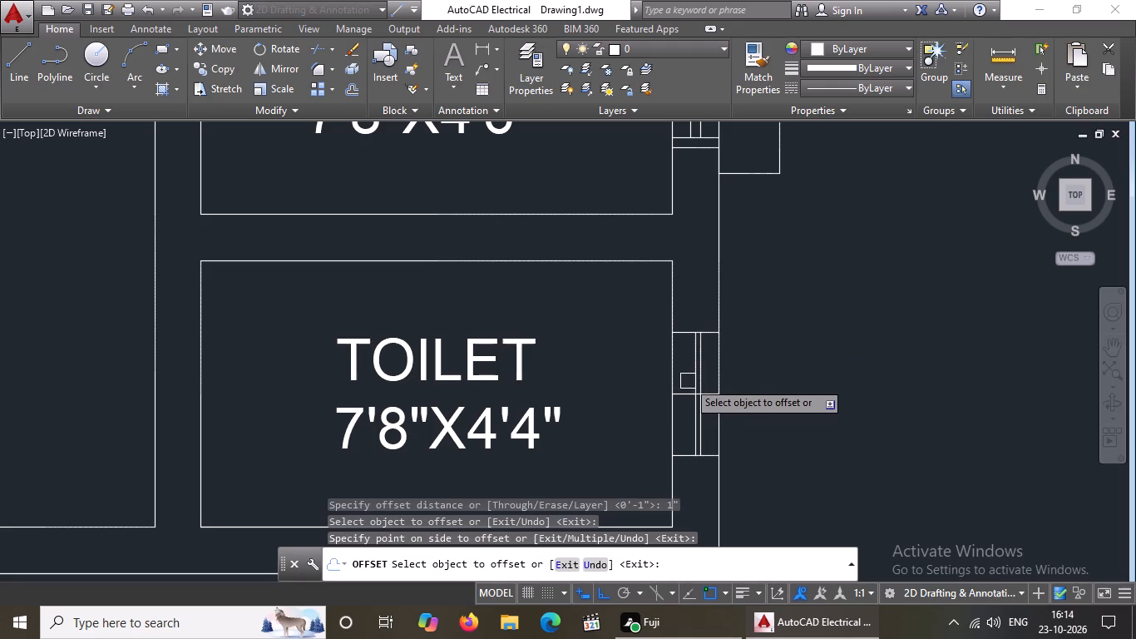
pyautogui.moveTo(694, 371); pyautogui.dragTo(675, 389)
pyautogui.click(654, 401)
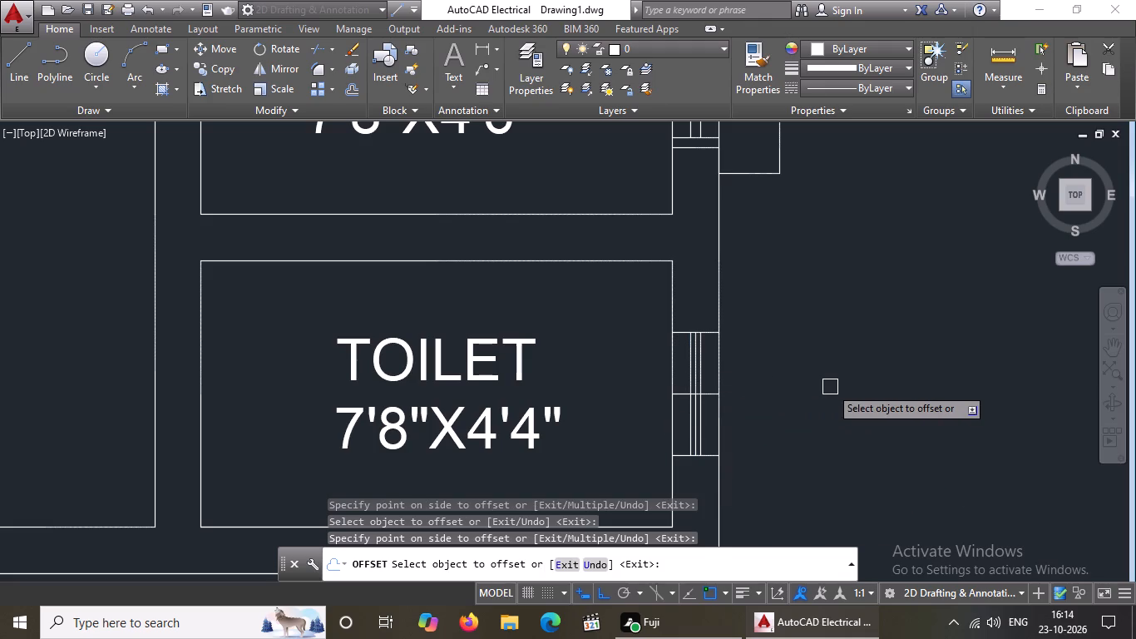
pyautogui.press('Escape')
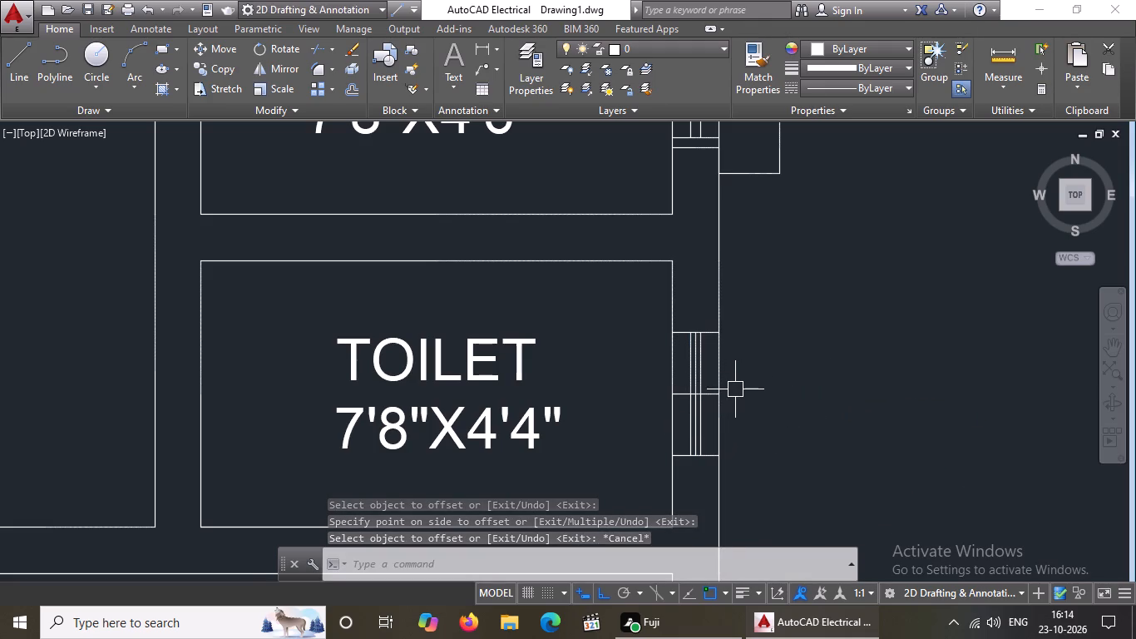
# Erase the original vertical centre line between the two offset lines of the lower toilet window.
pyautogui.scroll(2, 685, 369)
pyautogui.click(712, 381)
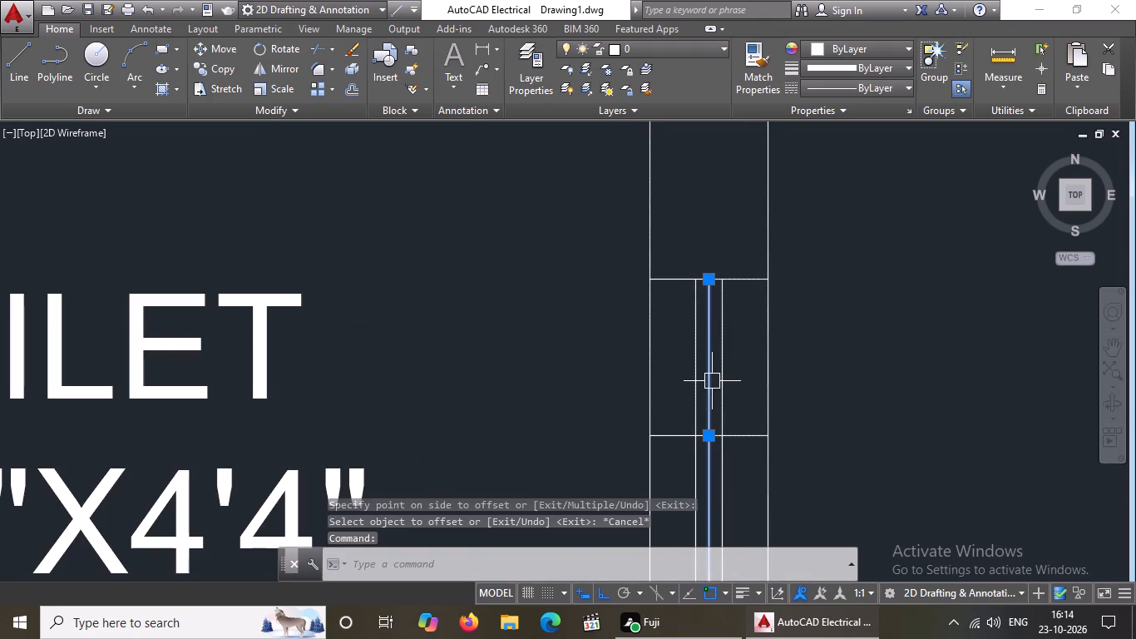
pyautogui.press('Delete')
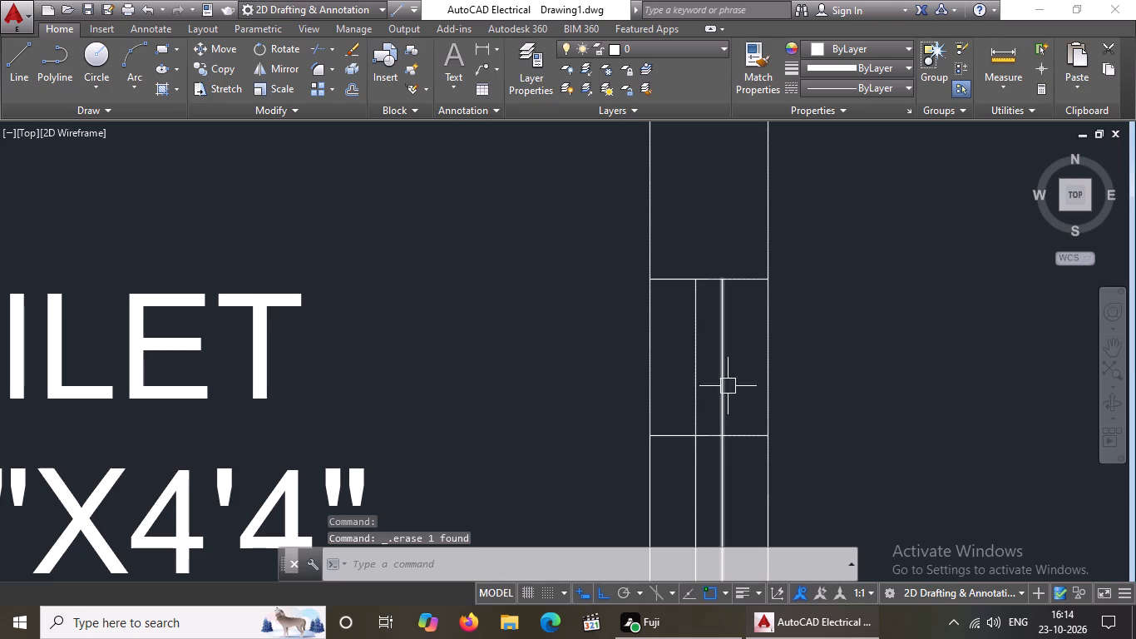
pyautogui.scroll(-2, 712, 413)
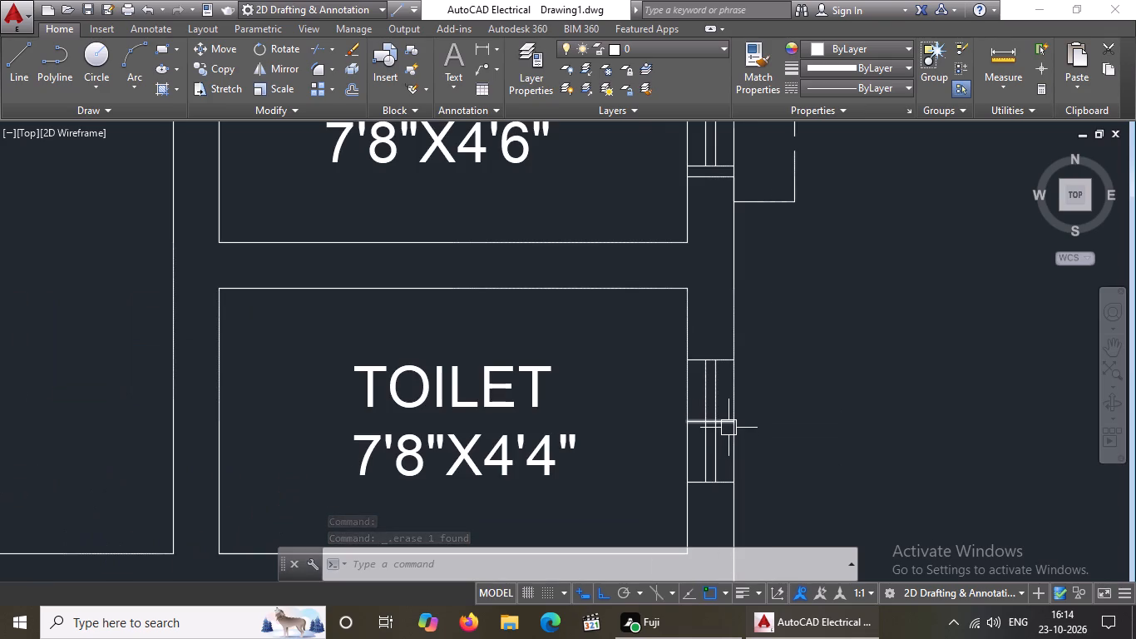
pyautogui.press('Escape')
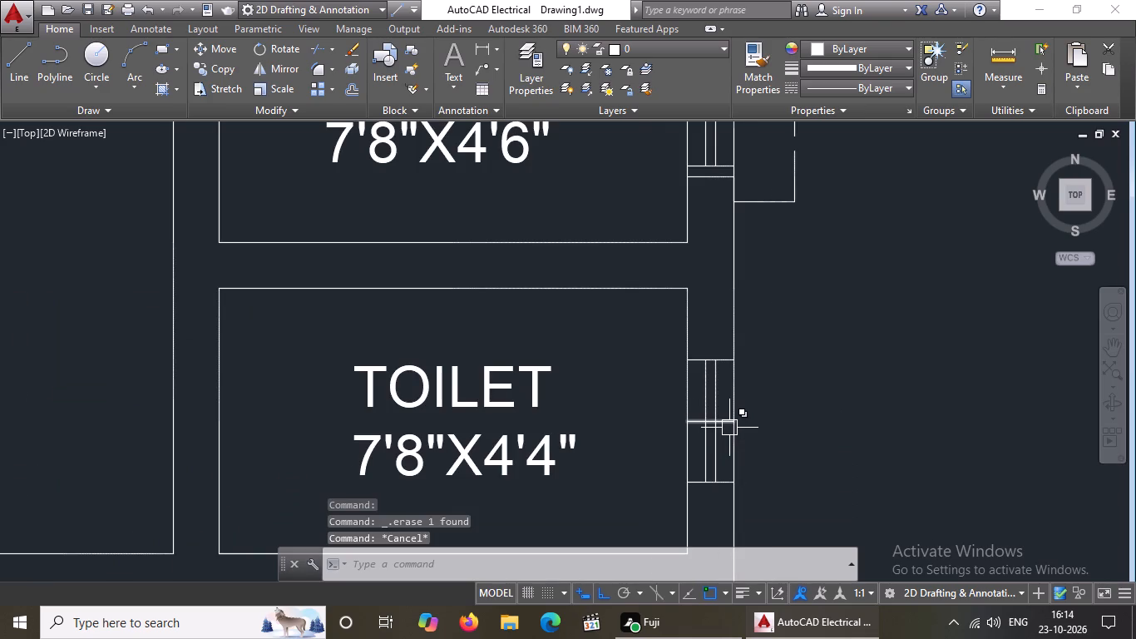
# Offset the lower toilet window's bottom and top end lines outward by 2" along the wall.
pyautogui.press('o')
pyautogui.press('Return')
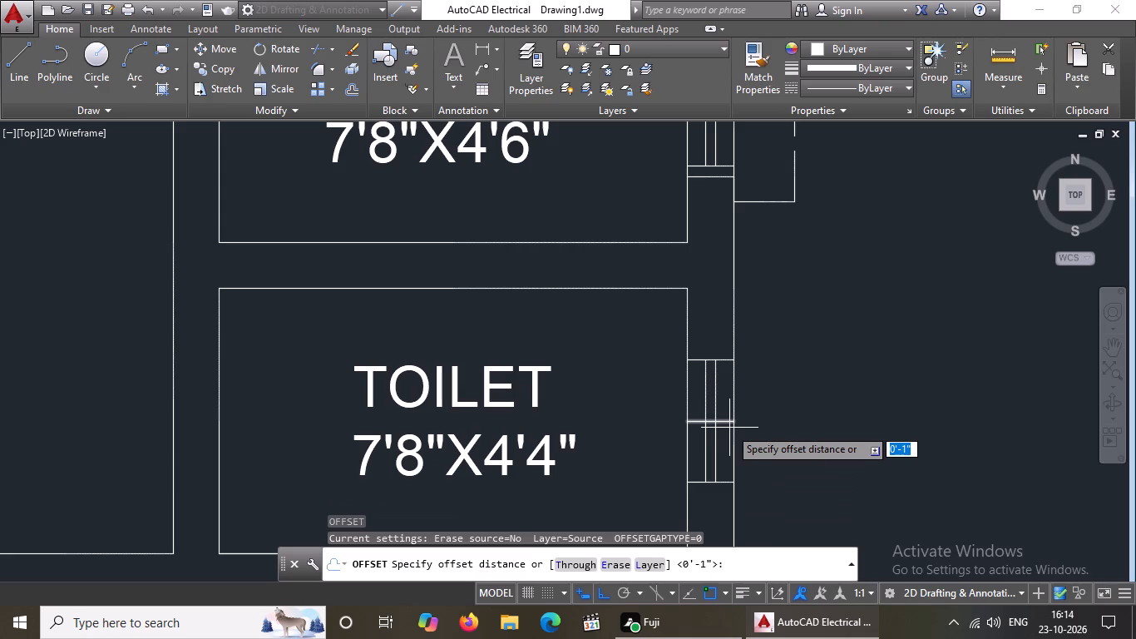
pyautogui.press('2')
pyautogui.hotkey('shift', '"')
pyautogui.press('Return')
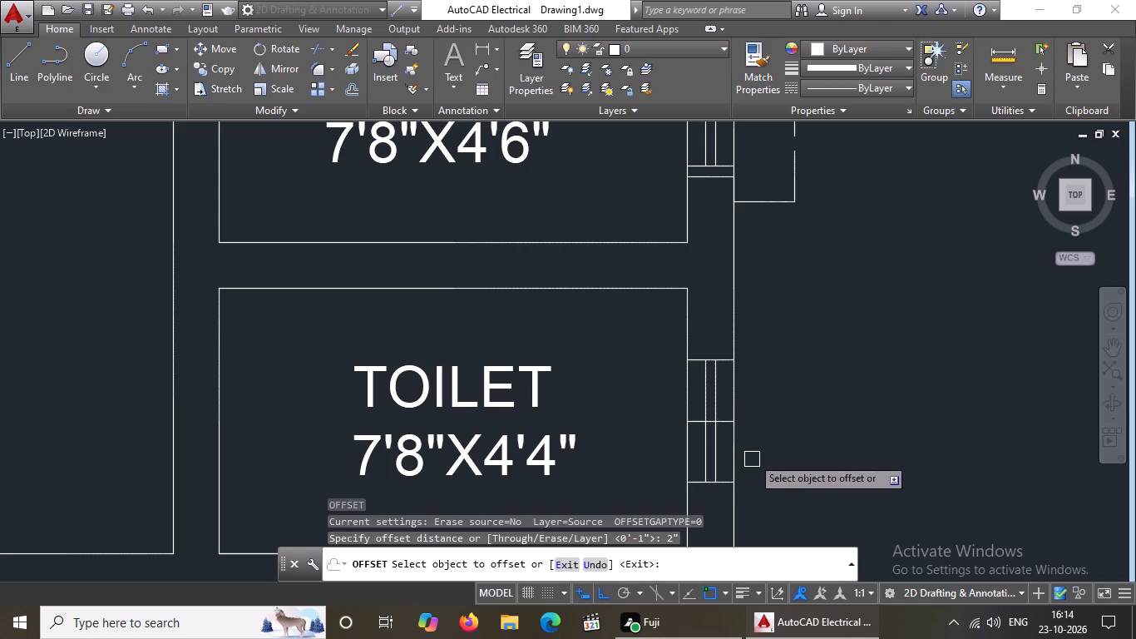
pyautogui.scroll(2, 718, 485)
pyautogui.moveTo(729, 484); pyautogui.dragTo(729, 493)
pyautogui.click(727, 517)
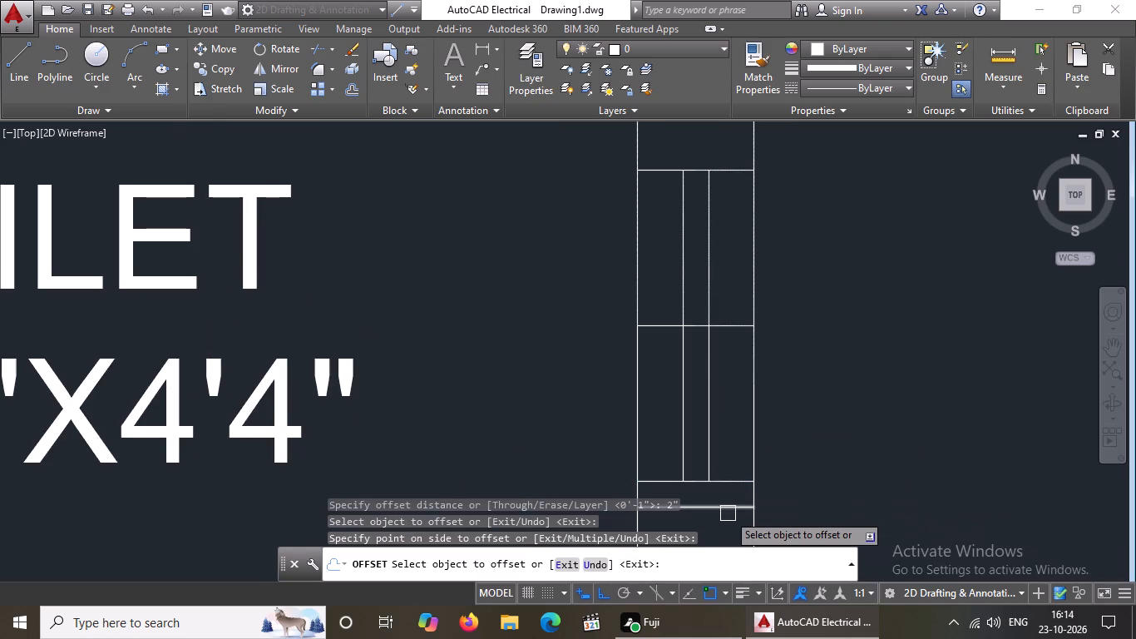
pyautogui.scroll(-1, 728, 513)
pyautogui.moveTo(735, 300); pyautogui.dragTo(735, 290)
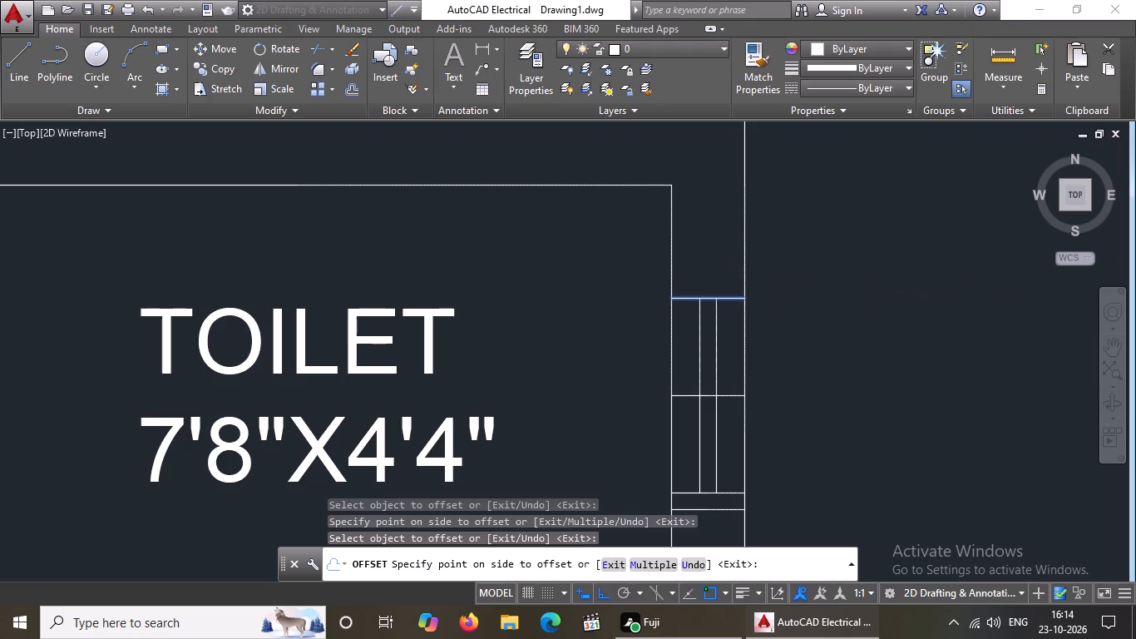
pyautogui.click(734, 267)
pyautogui.press('Escape')
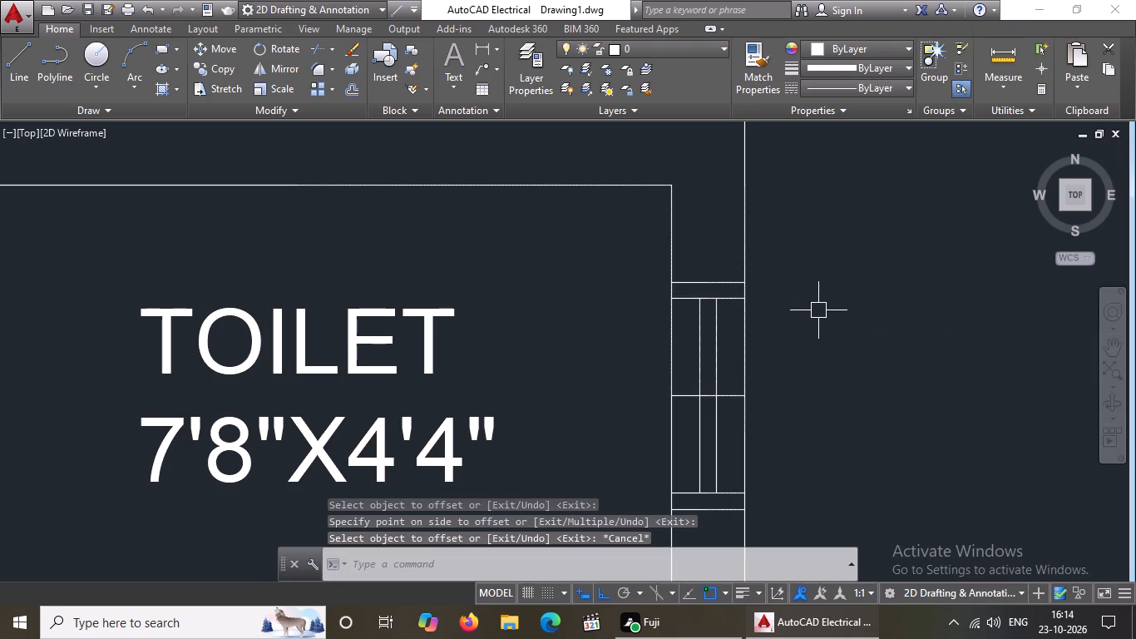
# Draw the upper part of the lower toilet window's projection: 5" up along the outer wall from the window's upper end line, and 1' outward.
pyautogui.press('l')
pyautogui.press('Return')
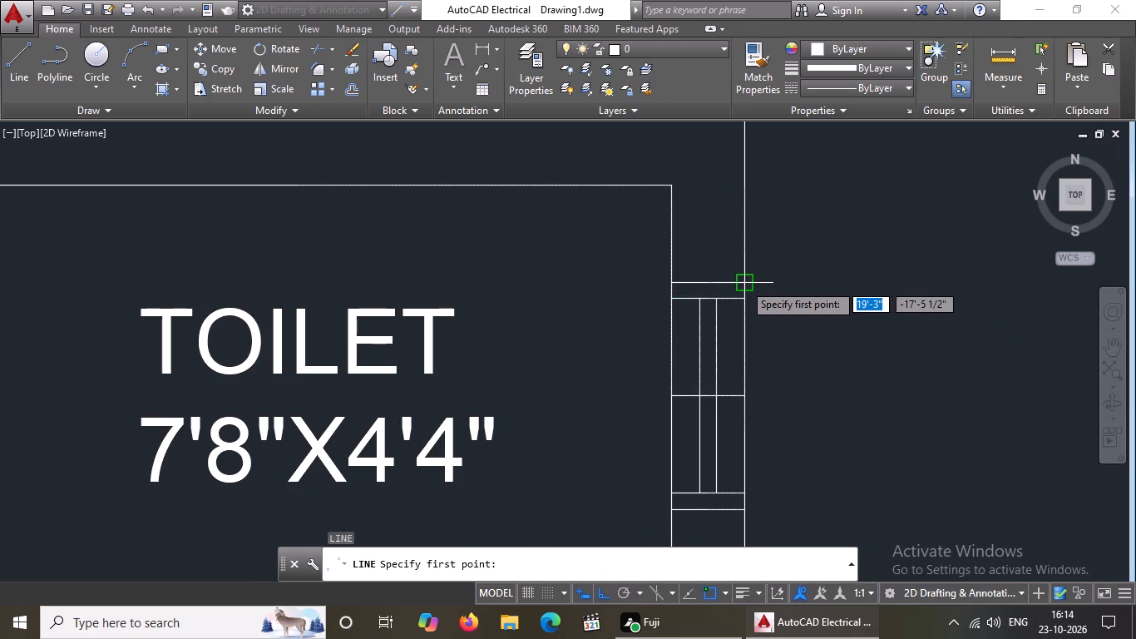
pyautogui.moveTo(743, 284); pyautogui.dragTo(746, 272)
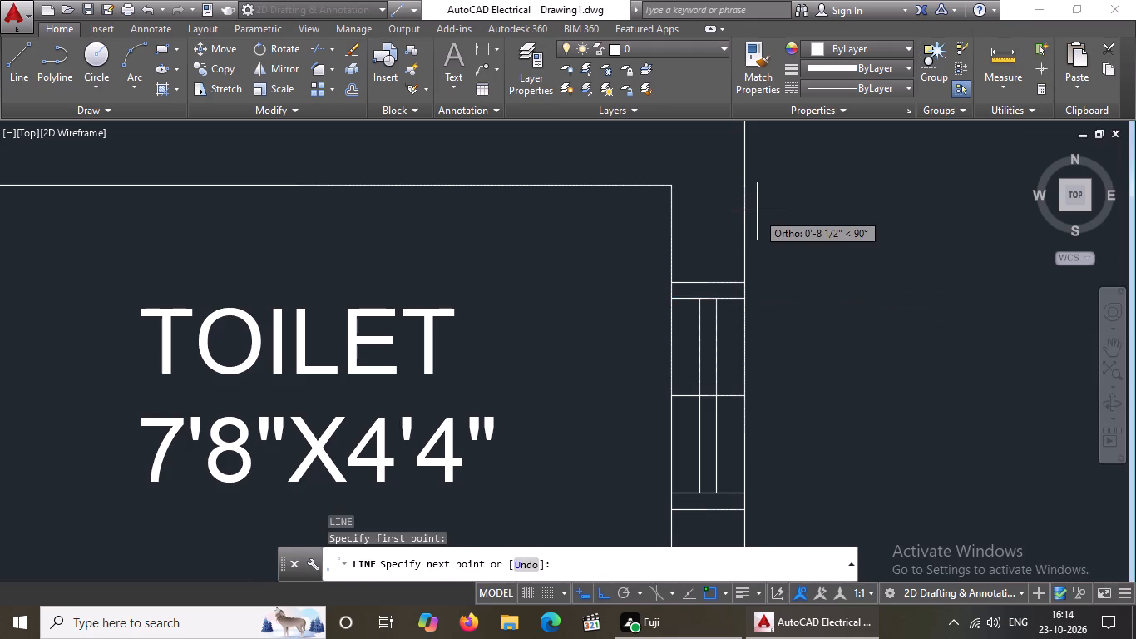
pyautogui.press('5')
pyautogui.hotkey('shift', '"')
pyautogui.press('Return')
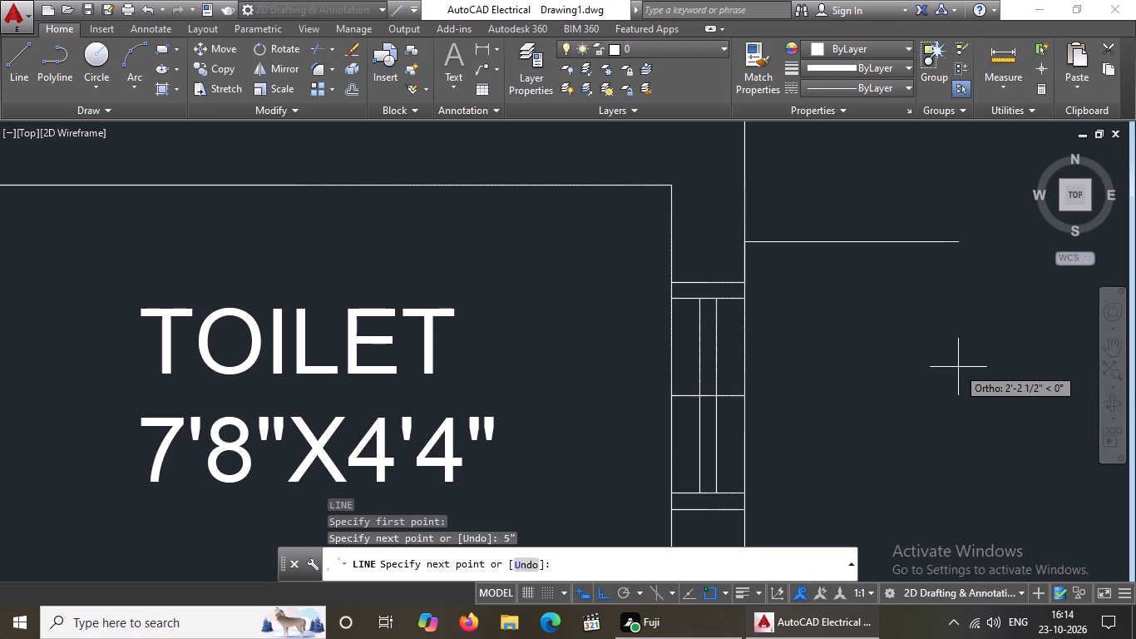
pyautogui.press('1')
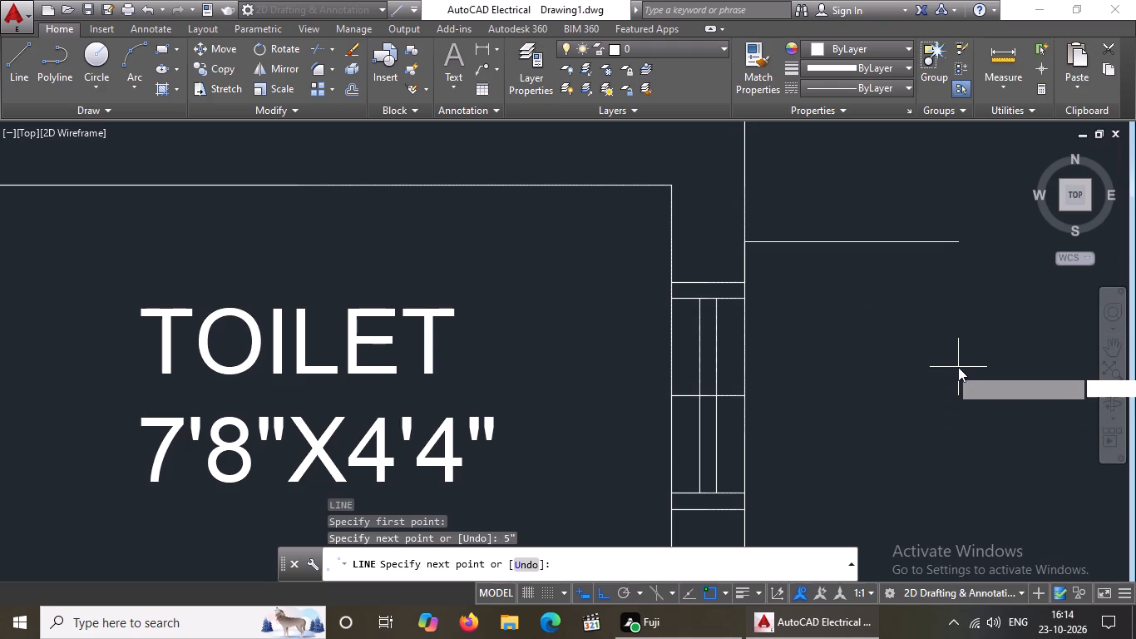
pyautogui.press("'")
pyautogui.press('Return')
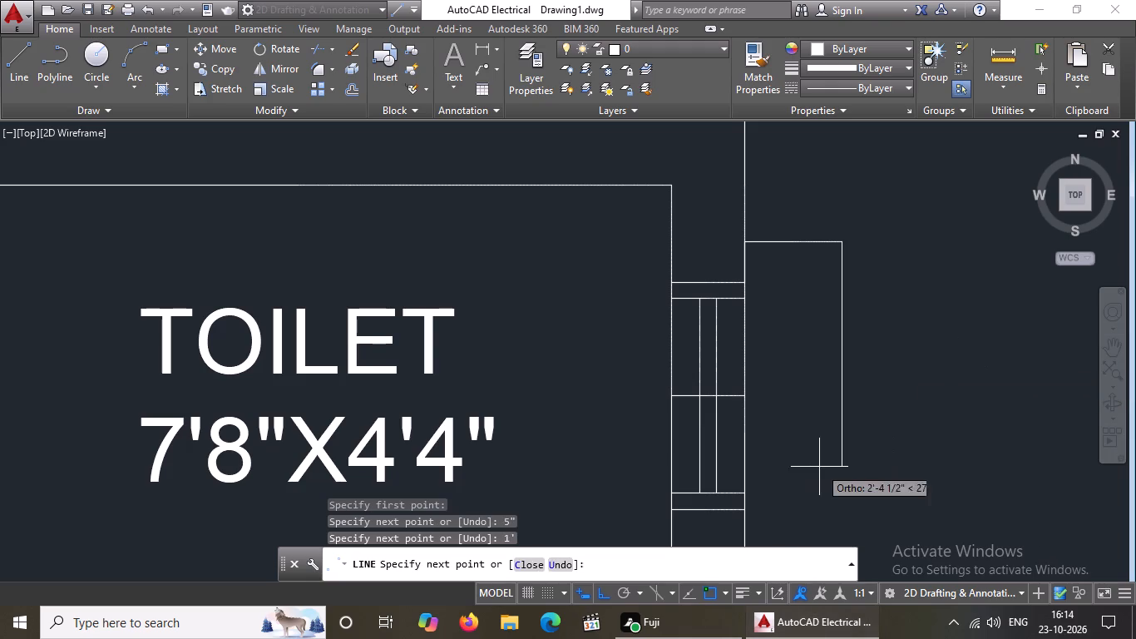
pyautogui.scroll(-3, 837, 459)
pyautogui.press('Return')
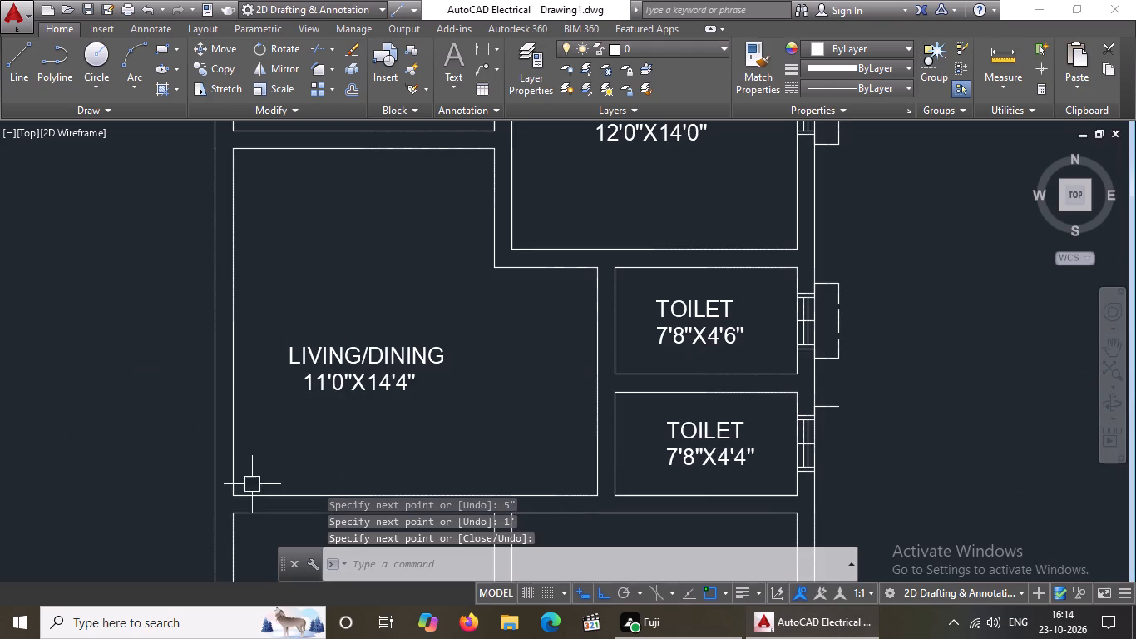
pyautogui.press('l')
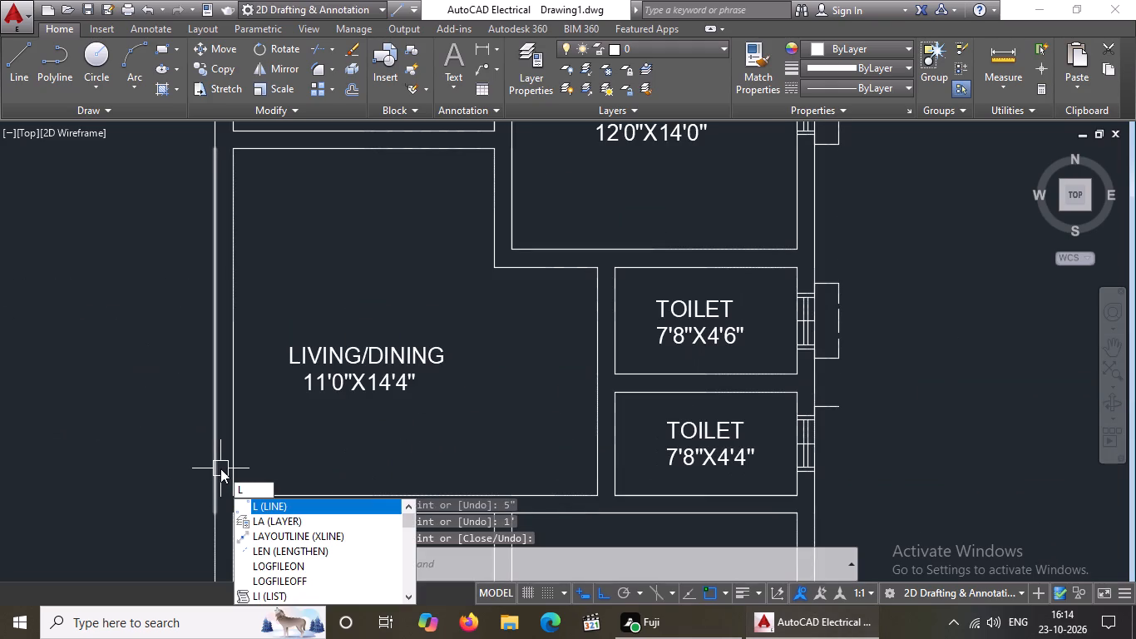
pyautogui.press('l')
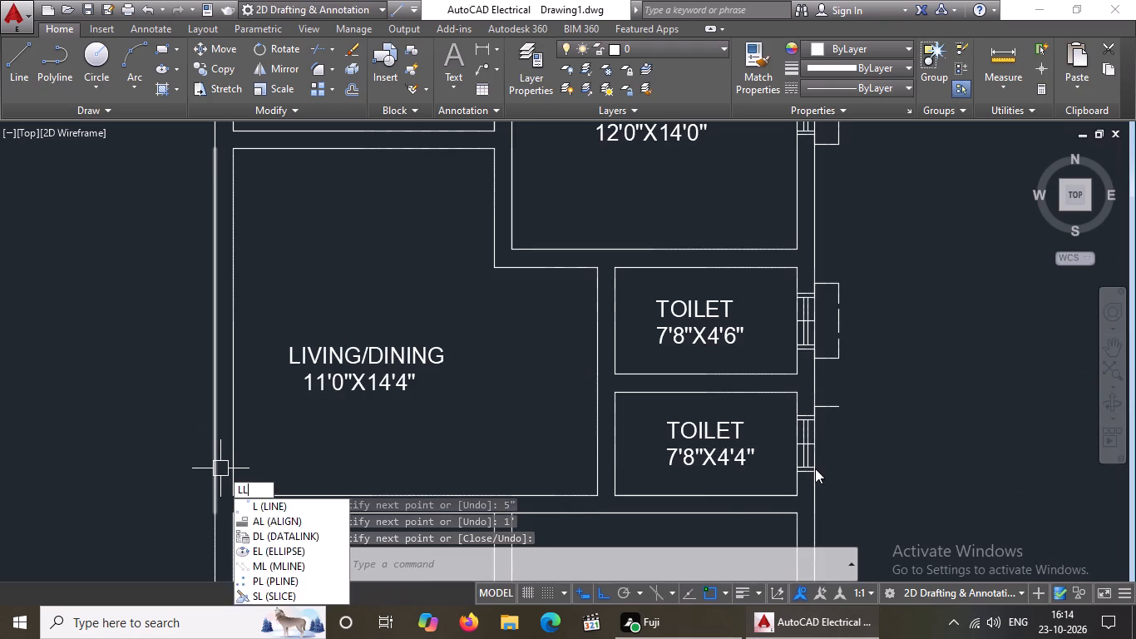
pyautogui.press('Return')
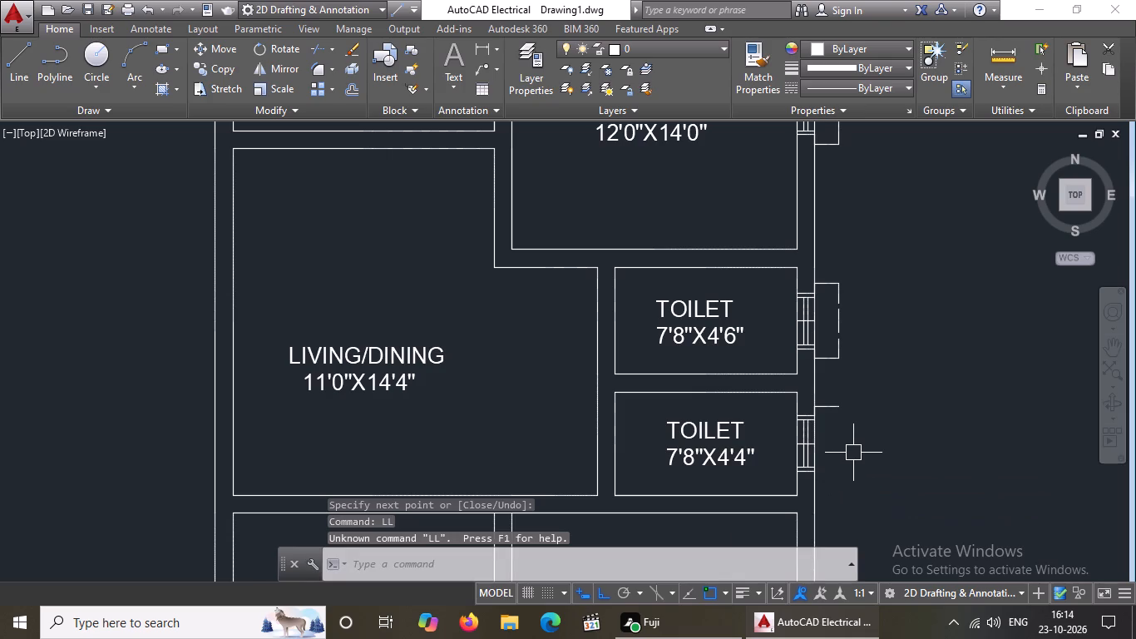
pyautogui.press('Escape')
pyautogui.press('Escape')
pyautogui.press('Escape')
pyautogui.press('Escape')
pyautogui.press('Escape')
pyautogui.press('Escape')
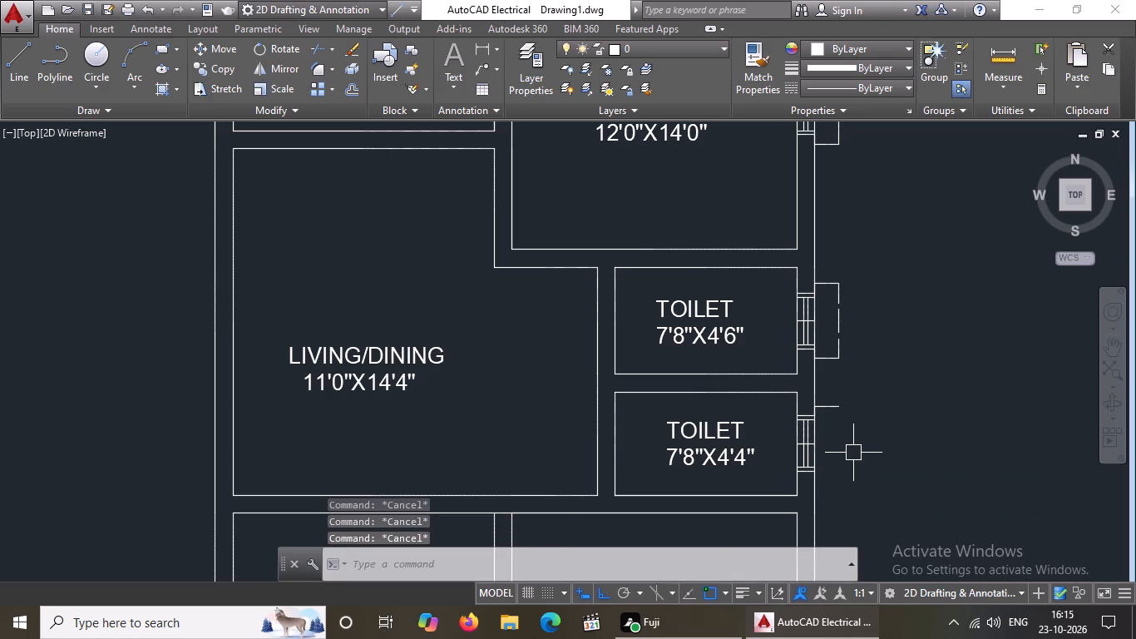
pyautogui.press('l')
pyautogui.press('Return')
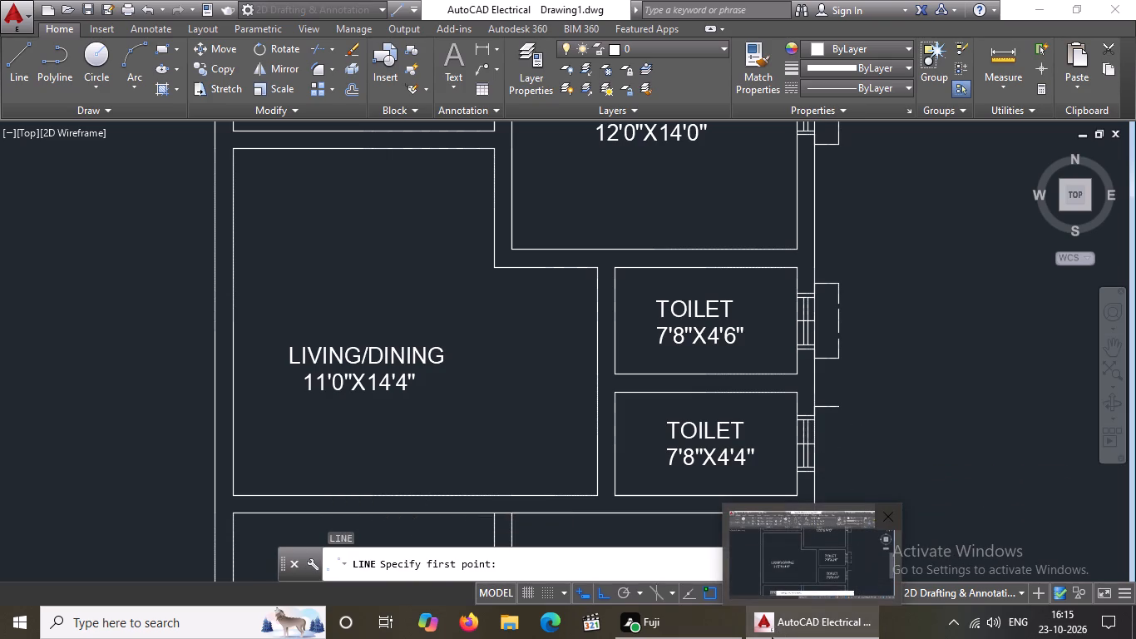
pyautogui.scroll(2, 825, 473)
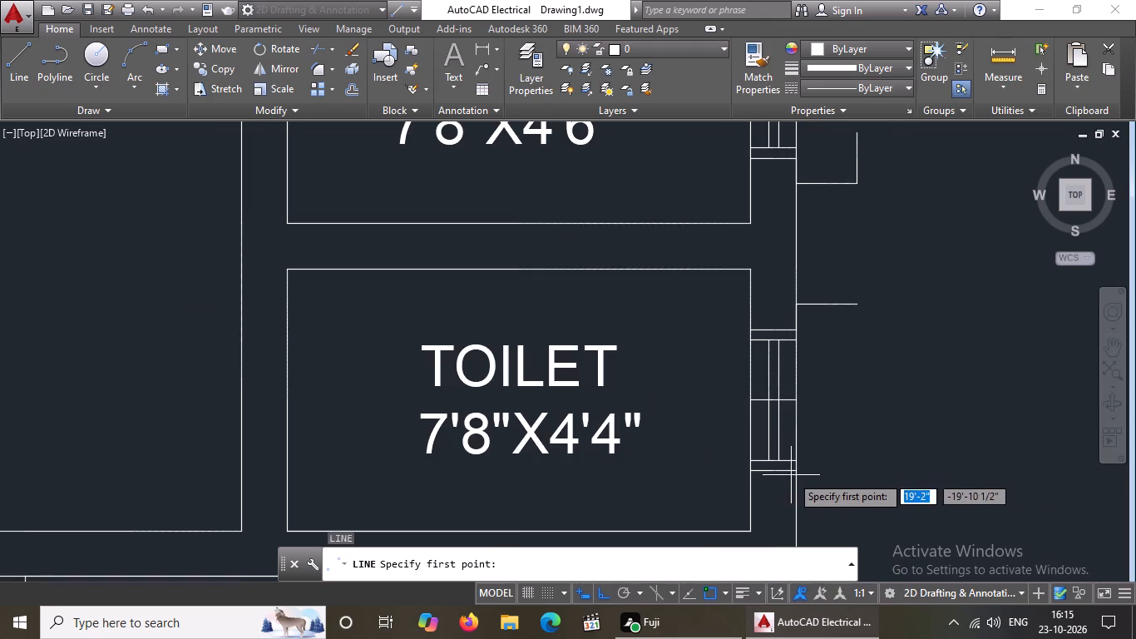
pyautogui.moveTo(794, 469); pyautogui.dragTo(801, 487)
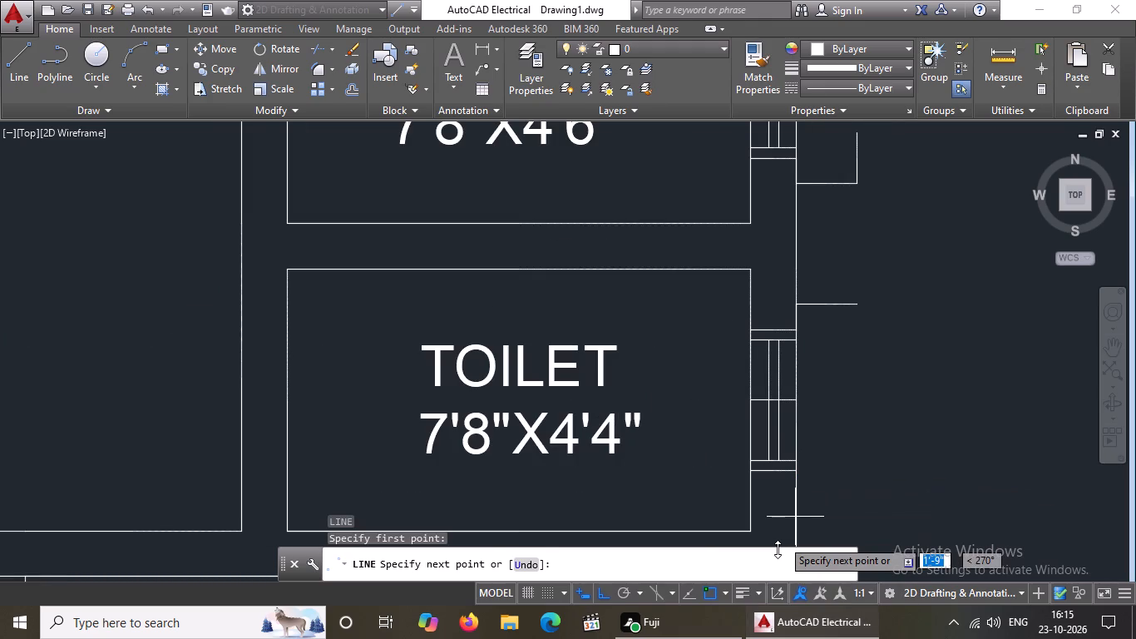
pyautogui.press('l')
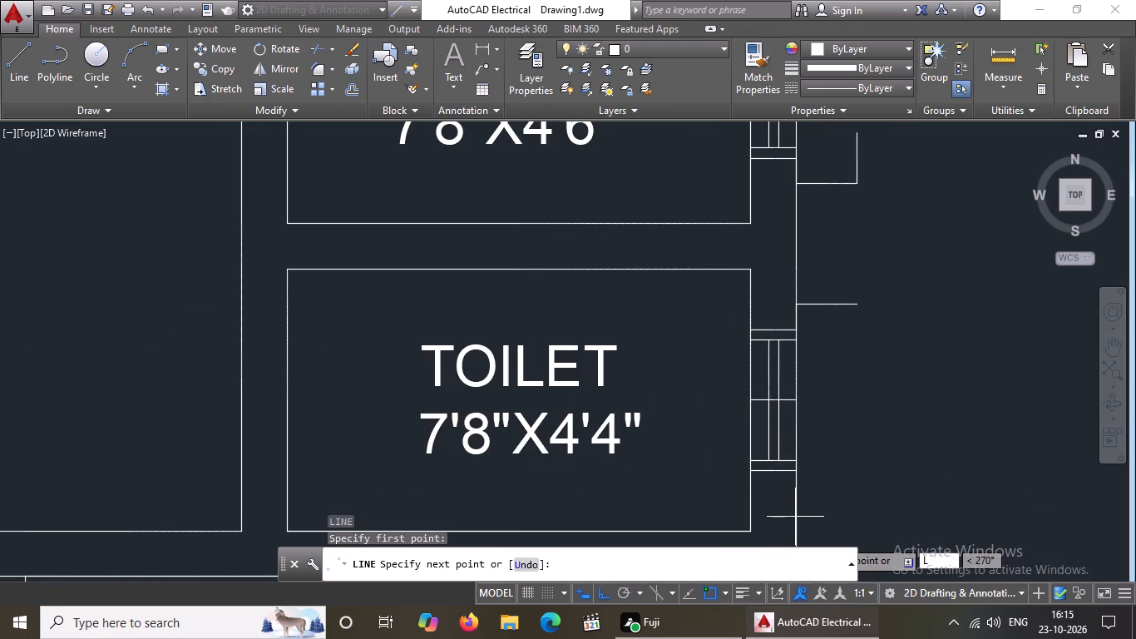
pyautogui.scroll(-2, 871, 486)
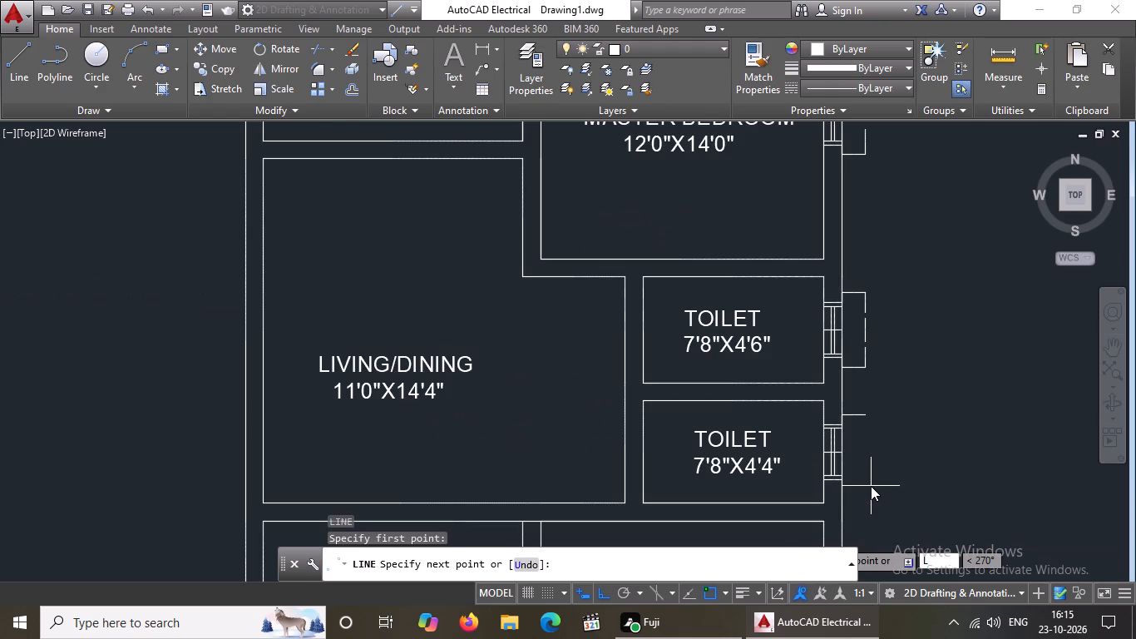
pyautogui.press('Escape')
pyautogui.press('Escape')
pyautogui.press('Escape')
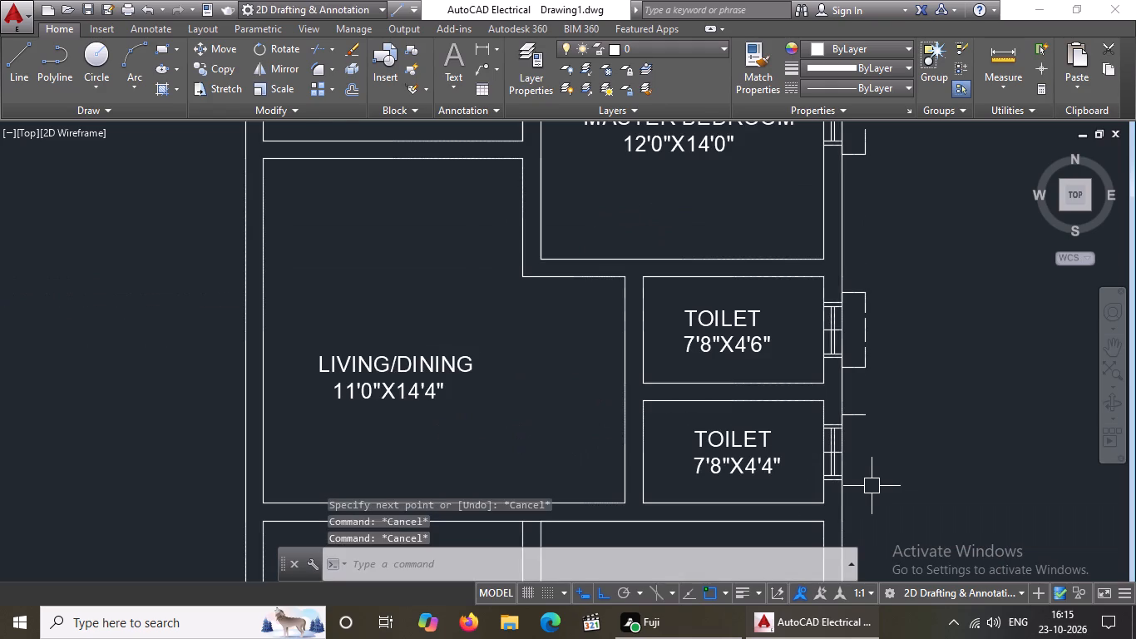
# From the lower toilet window's bottom outer corner, draw lines 5" down, 1' outward, and up to the end of the upper projection line.
pyautogui.press('l')
pyautogui.press('Return')
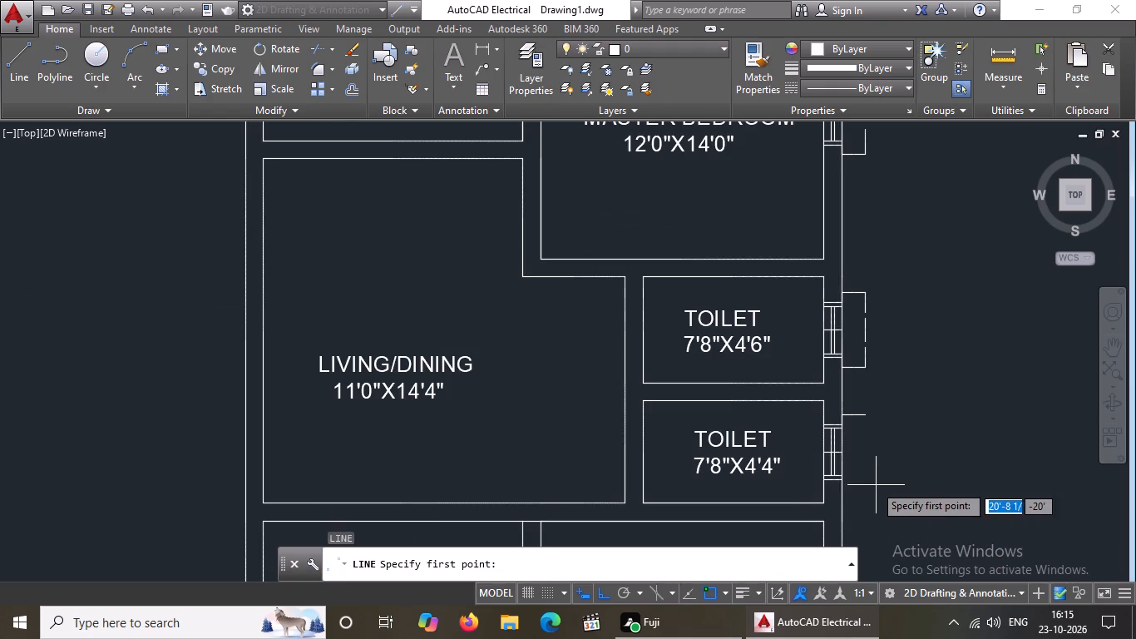
pyautogui.scroll(2, 842, 482)
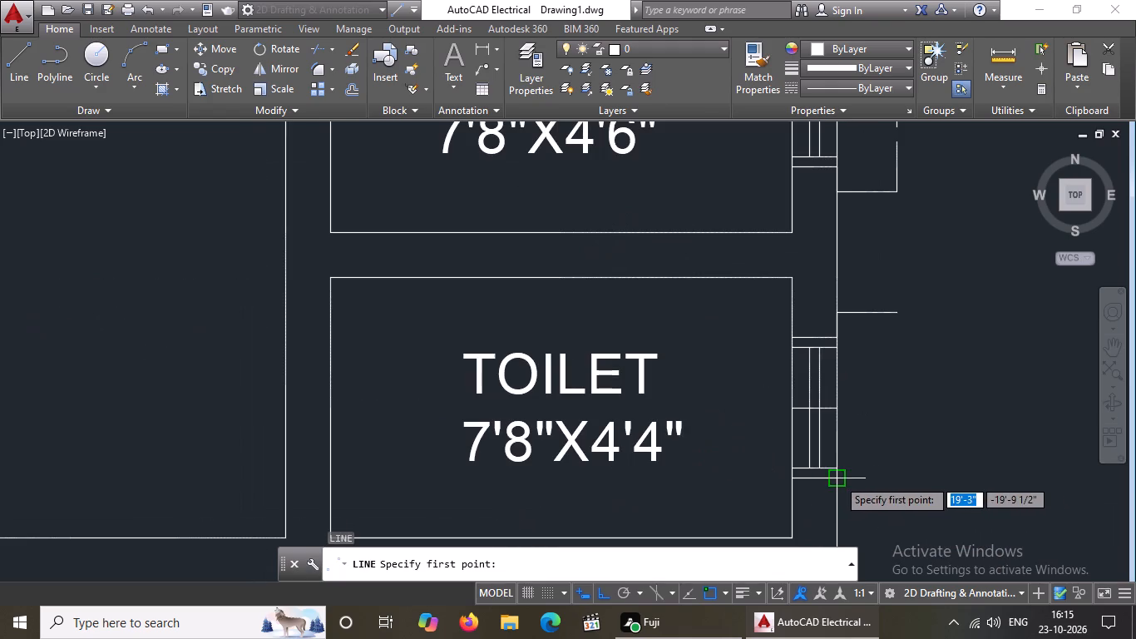
pyautogui.click(837, 478)
pyautogui.press('5')
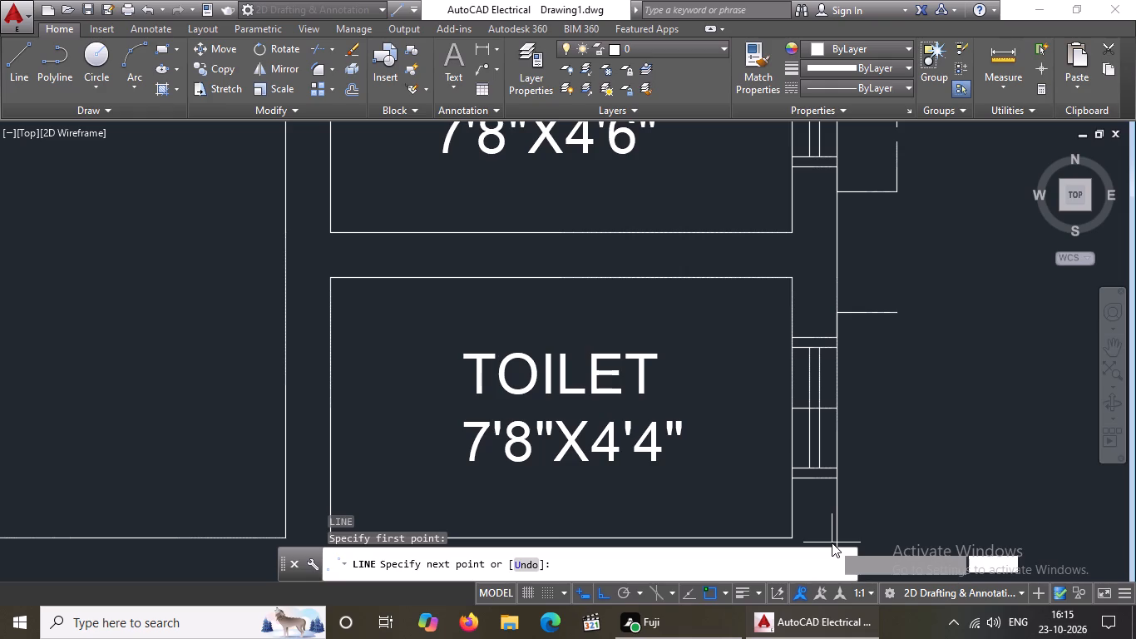
pyautogui.hotkey('shift', '"')
pyautogui.press('Return')
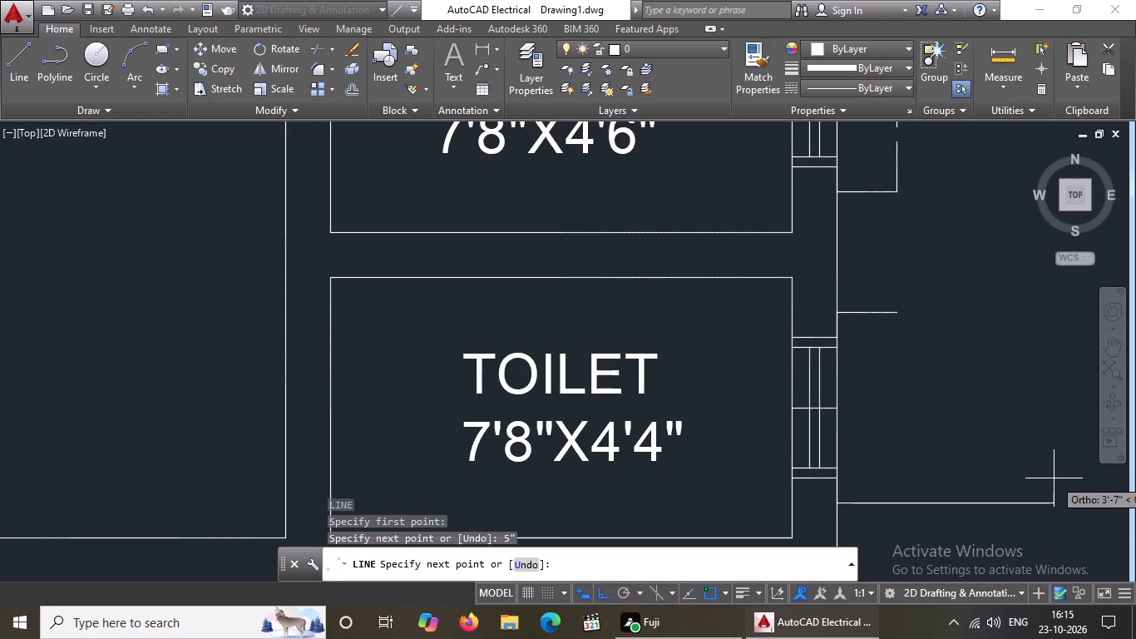
pyautogui.write("1'")
pyautogui.press('Return')
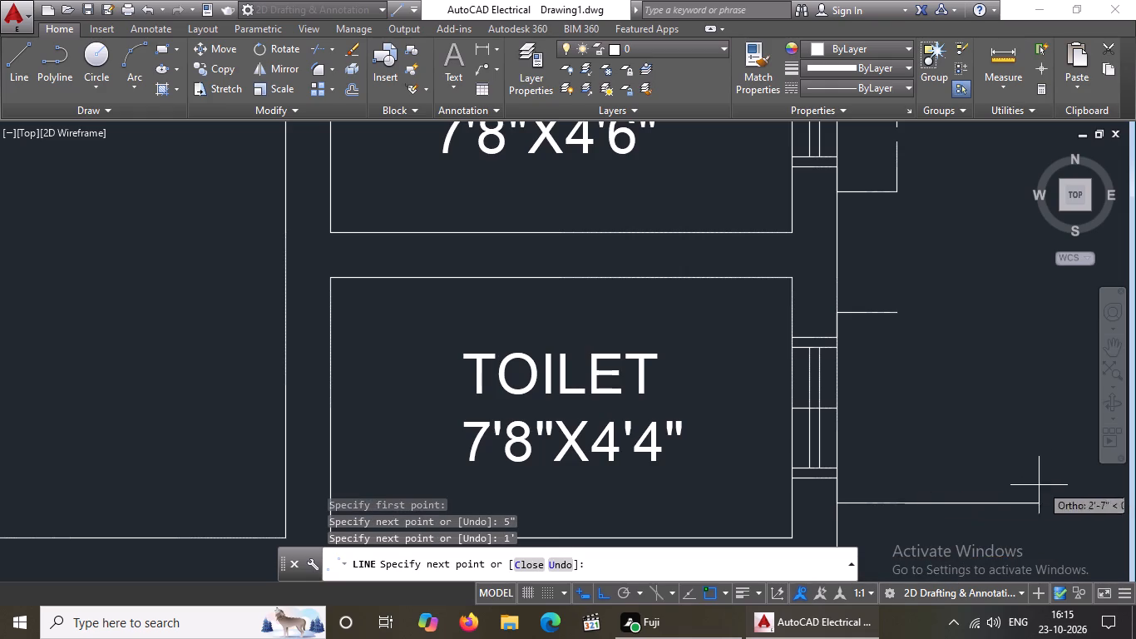
pyautogui.click(895, 312)
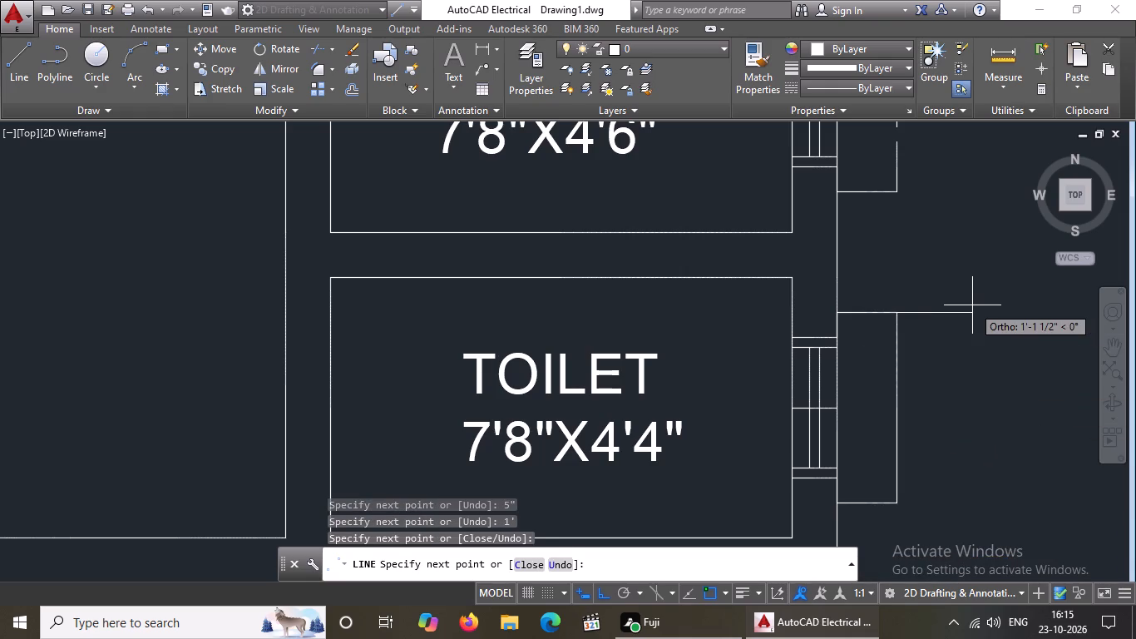
pyautogui.press('Return')
# Change the lower toilet window's projection outline to the dashed ACAD linetype.
pyautogui.scroll(-2, 971, 311)
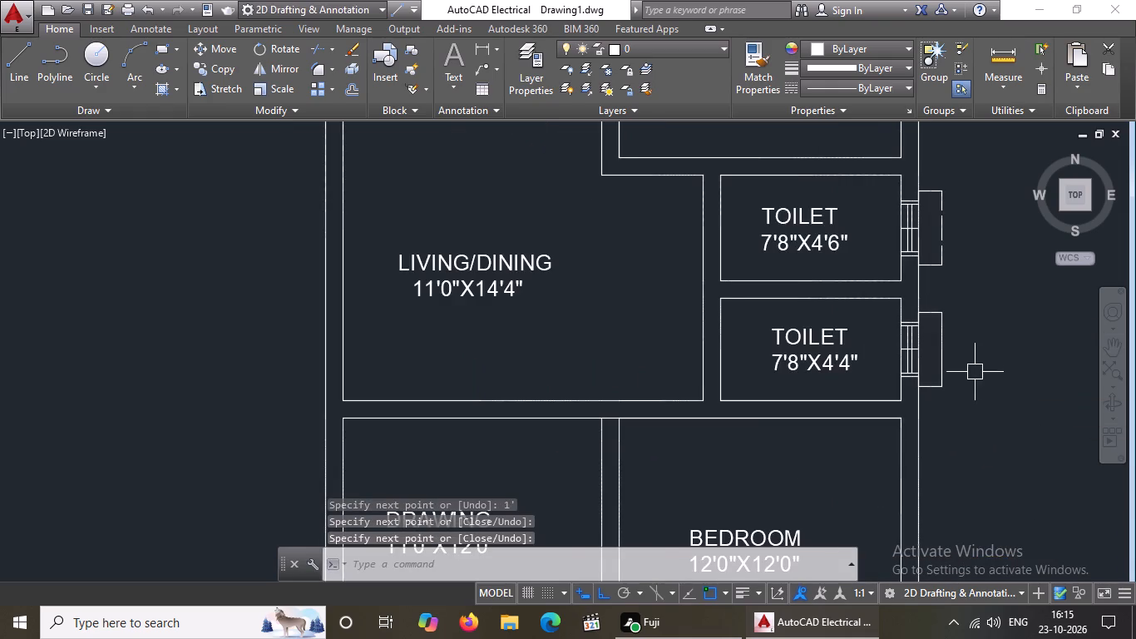
pyautogui.moveTo(973, 371); pyautogui.dragTo(892, 348, button='middle')
pyautogui.scroll(1, 860, 313)
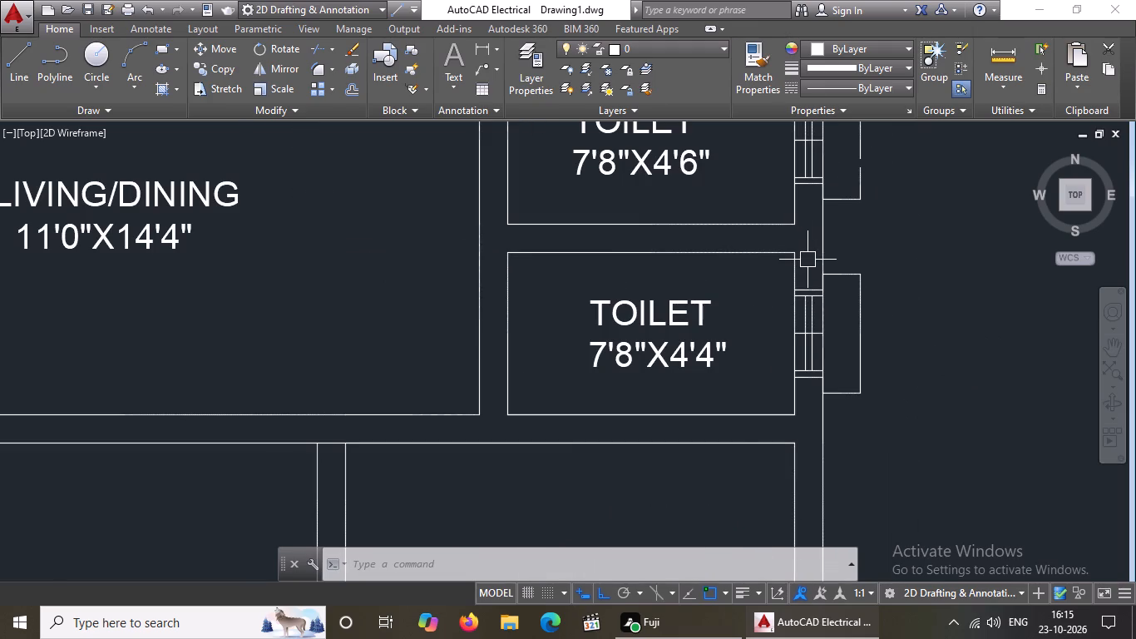
pyautogui.scroll(1, 835, 267)
pyautogui.click(795, 253)
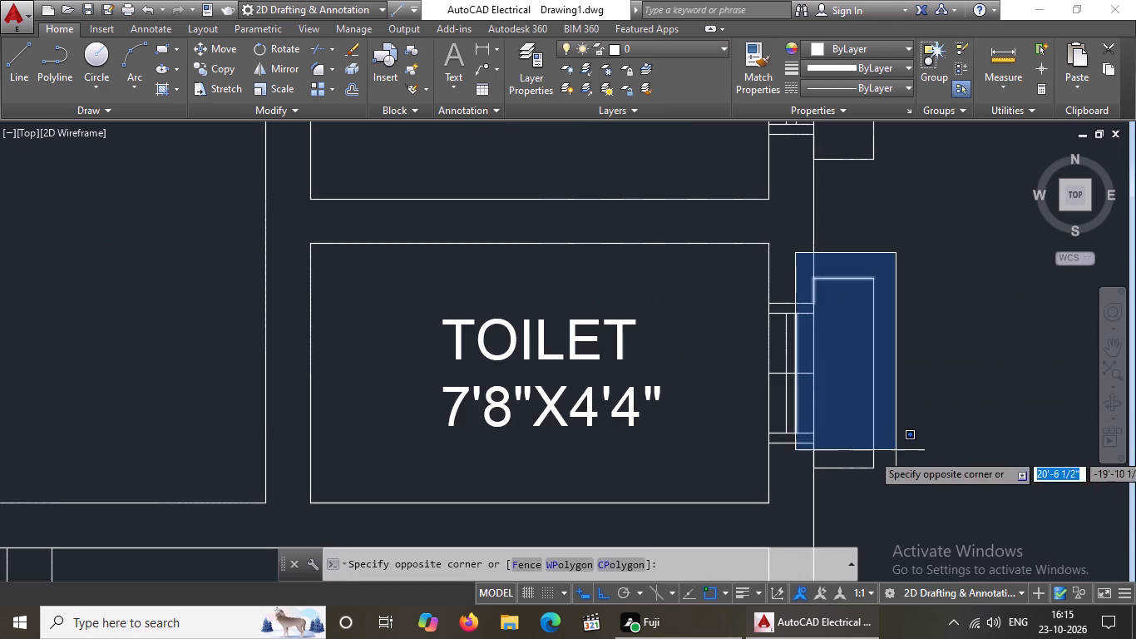
pyautogui.press('Escape')
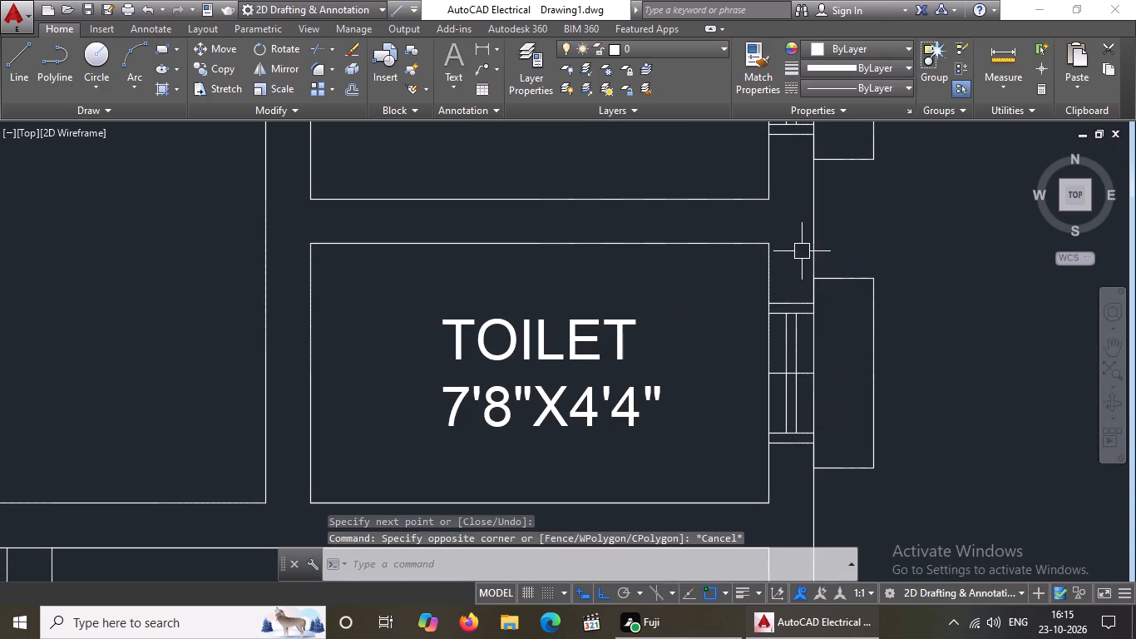
pyautogui.click(803, 249)
pyautogui.click(934, 508)
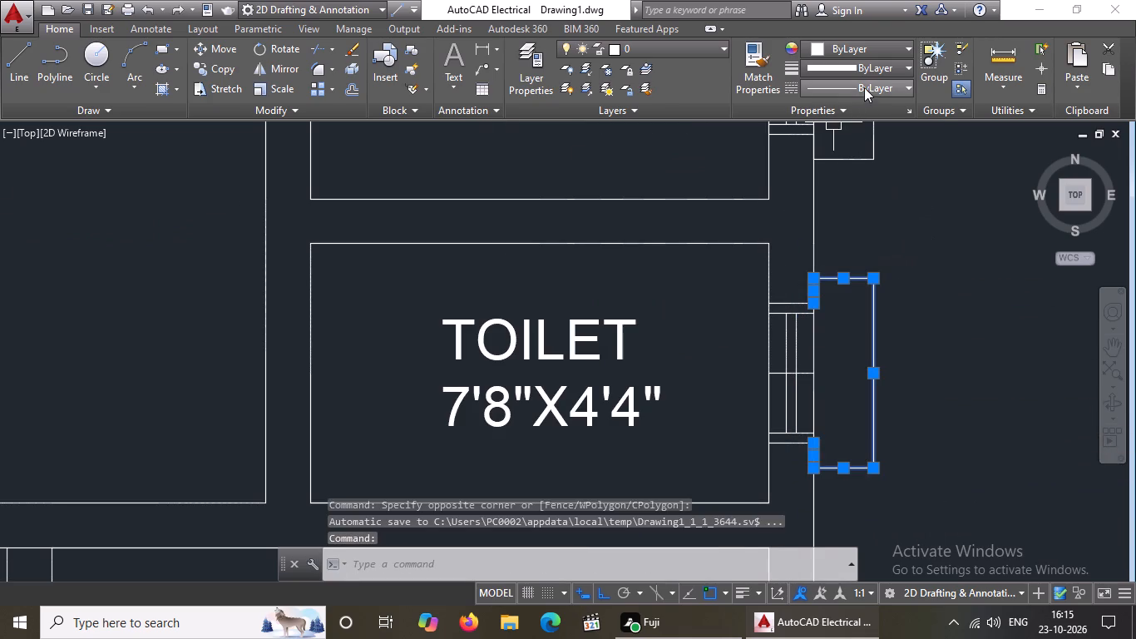
pyautogui.click(864, 87)
pyautogui.click(858, 143)
pyautogui.scroll(-4, 880, 315)
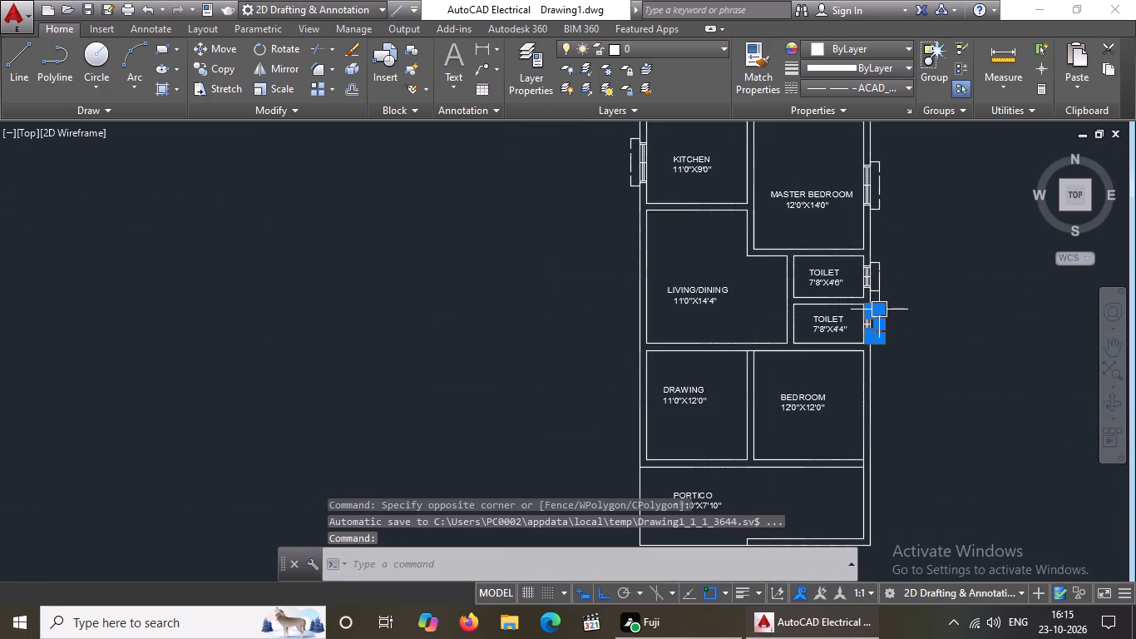
pyautogui.scroll(2, 884, 324)
pyautogui.press('Escape')
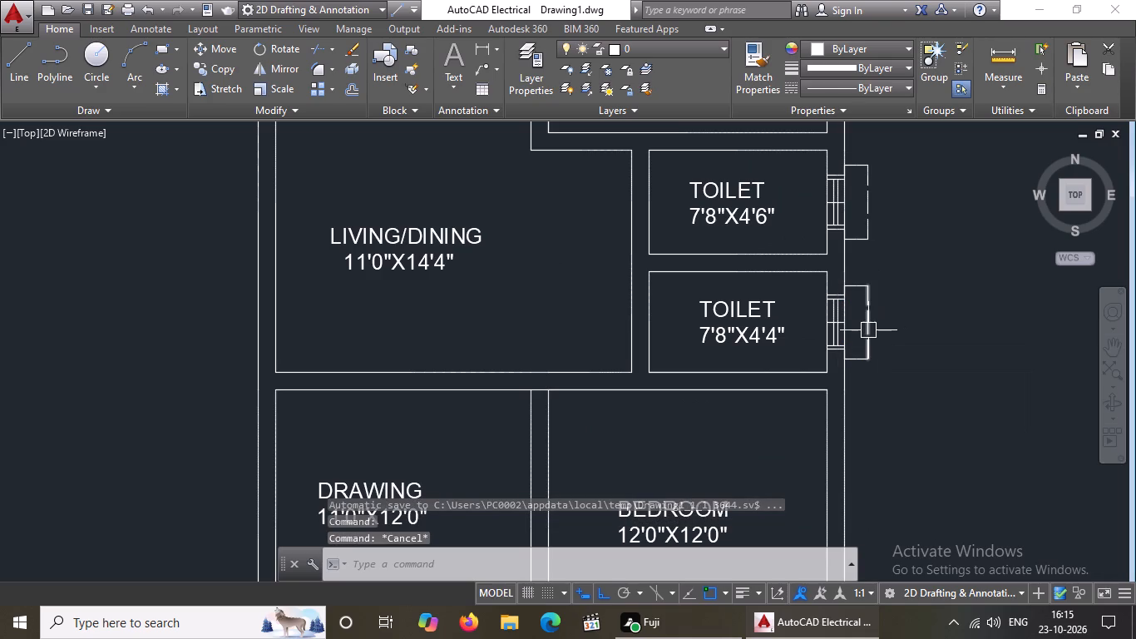
# Draw a 9" line across the living/dining west wall, starting at the midpoint of the wall's inner face.
pyautogui.scroll(-1, 856, 332)
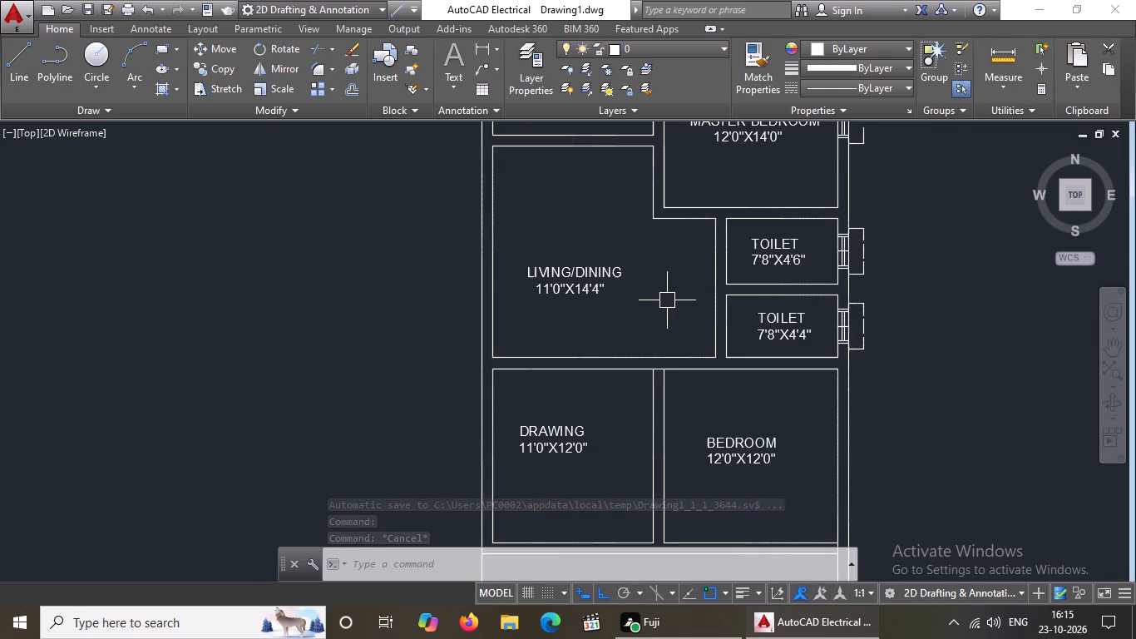
pyautogui.scroll(1, 666, 300)
pyautogui.scroll(-3, 666, 300)
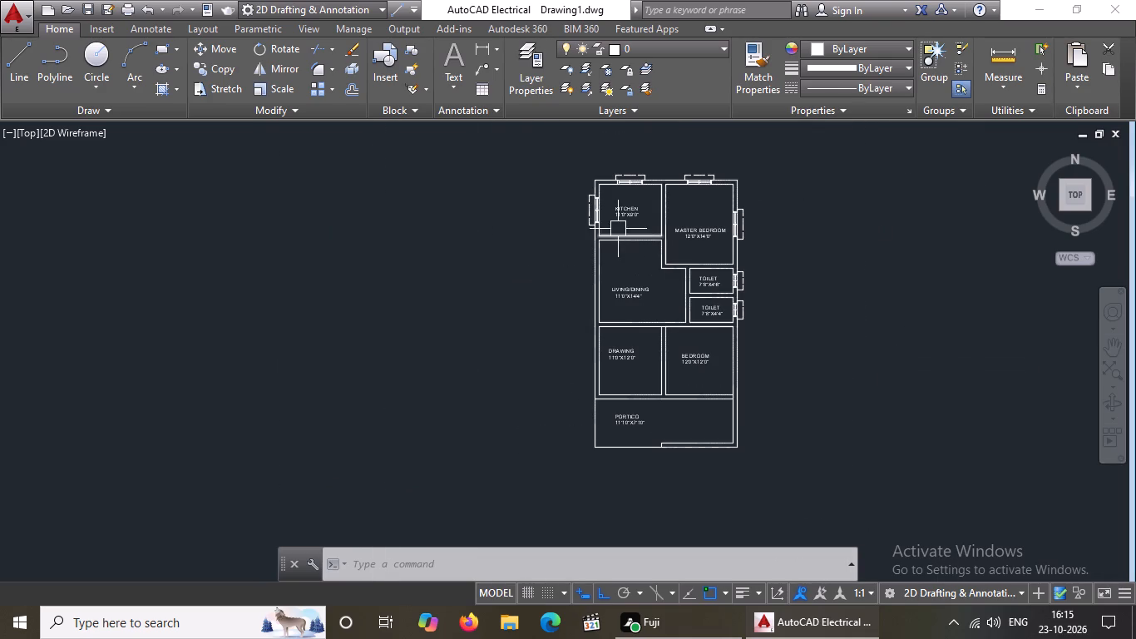
pyautogui.moveTo(624, 276); pyautogui.dragTo(624, 304, button='middle')
pyautogui.scroll(1, 624, 305)
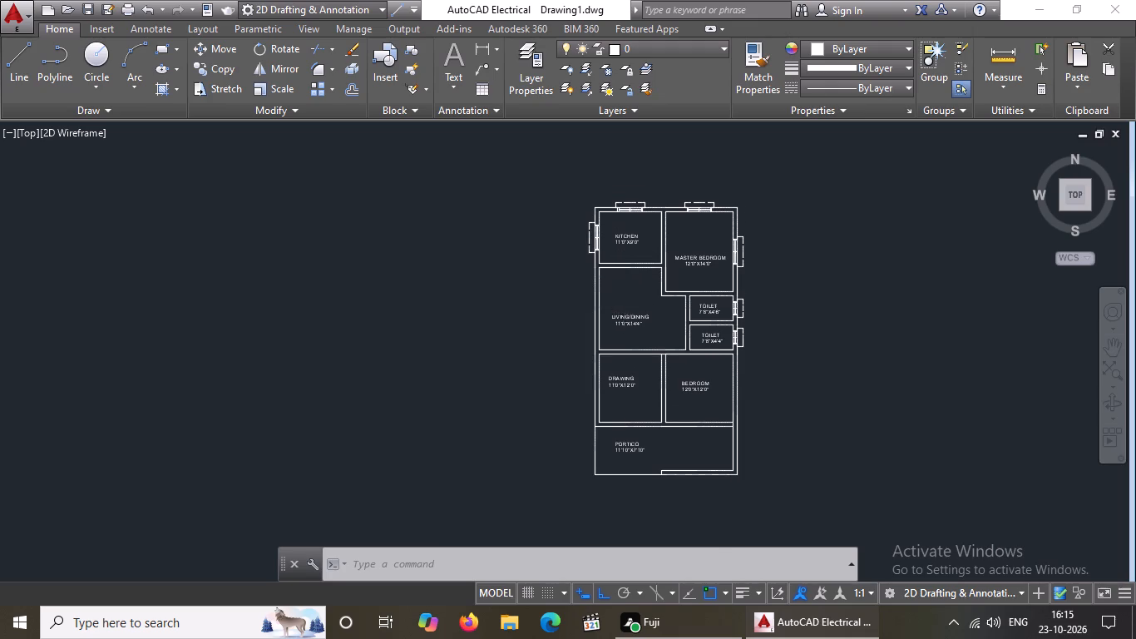
pyautogui.scroll(1, 624, 305)
pyautogui.click(7, 65)
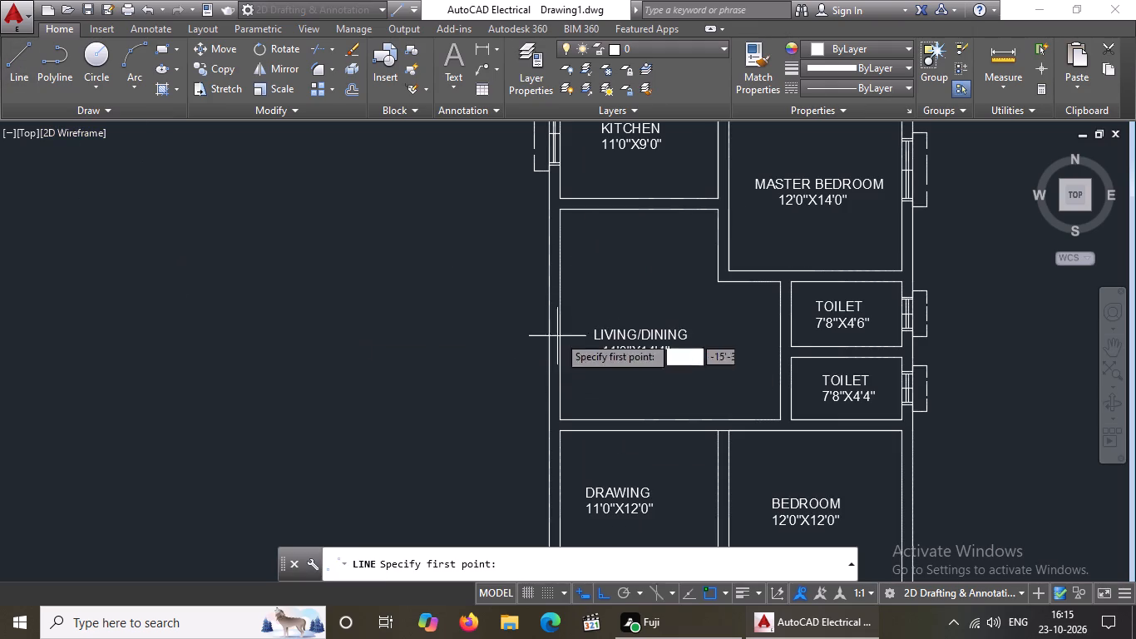
pyautogui.click(561, 317)
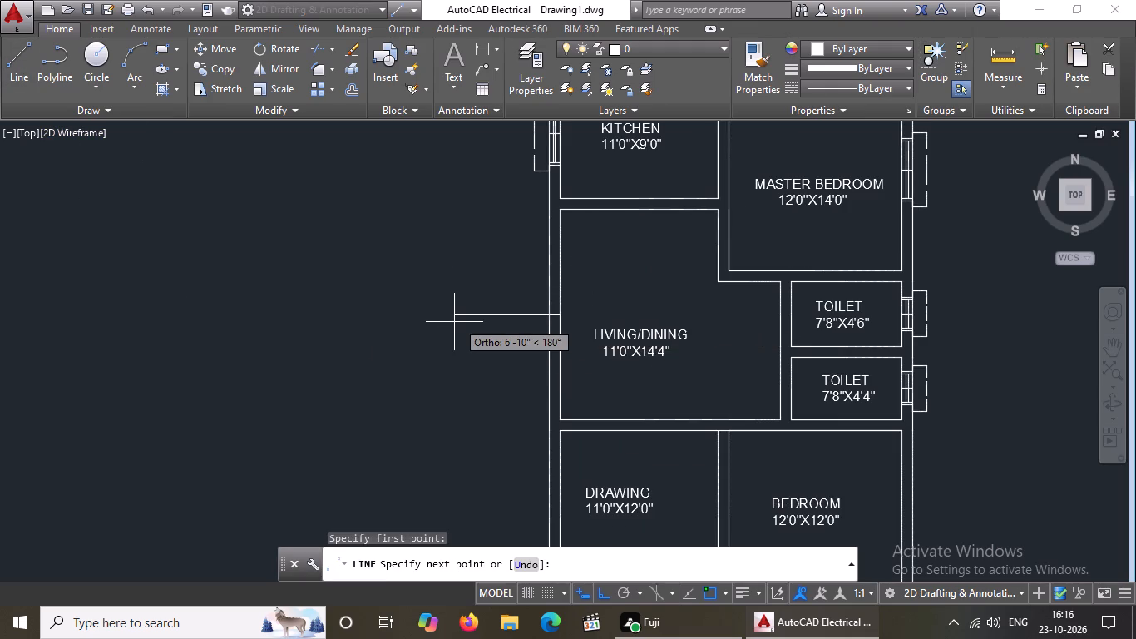
pyautogui.press('9')
pyautogui.hotkey('shift', '"')
pyautogui.press('Return')
pyautogui.press('Return')
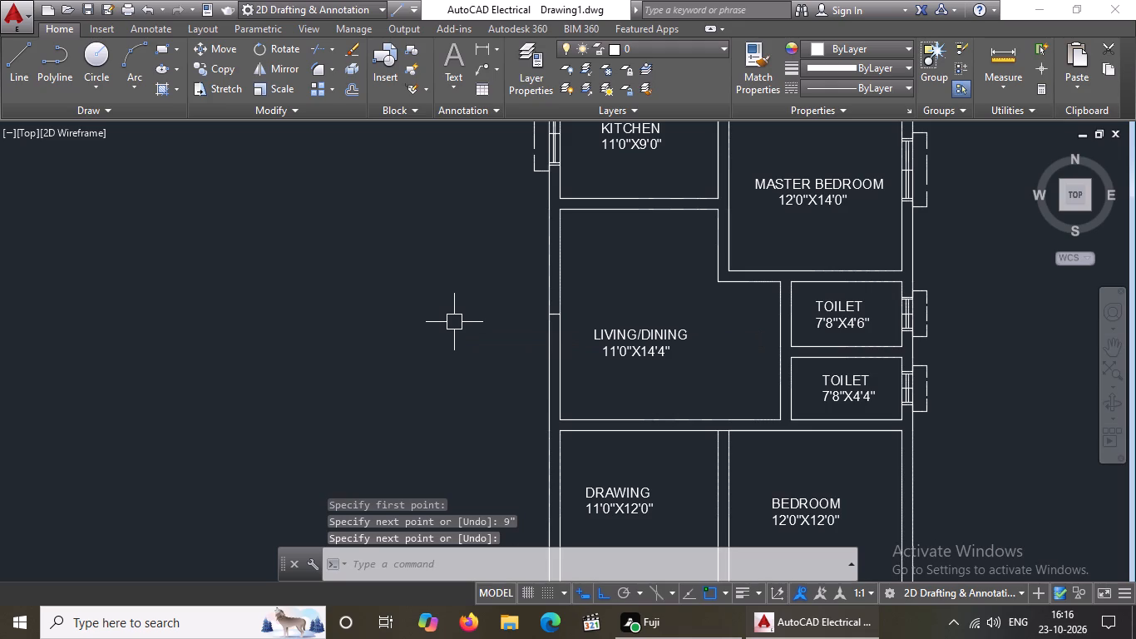
# Offset the line across the living/dining west wall upward three times in succession at 2' spacing.
pyautogui.press('Escape')
pyautogui.press('o')
pyautogui.press('Return')
pyautogui.write("2'")
pyautogui.press('Return')
pyautogui.scroll(3, 508, 314)
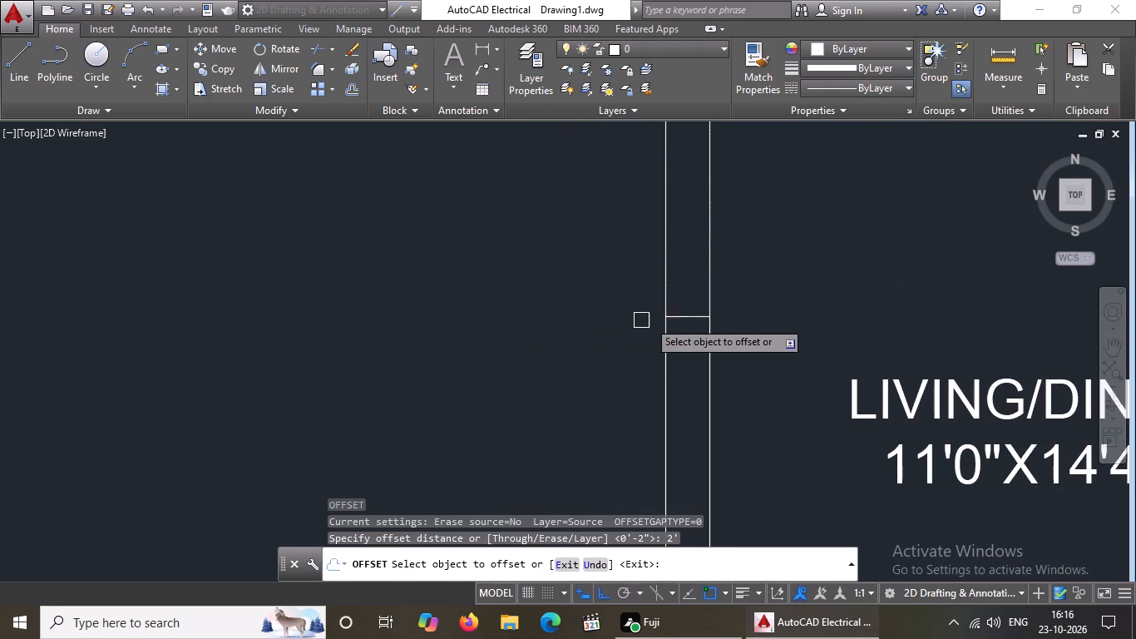
pyautogui.moveTo(684, 315); pyautogui.dragTo(686, 308)
pyautogui.click(686, 251)
pyautogui.scroll(-4, 696, 247)
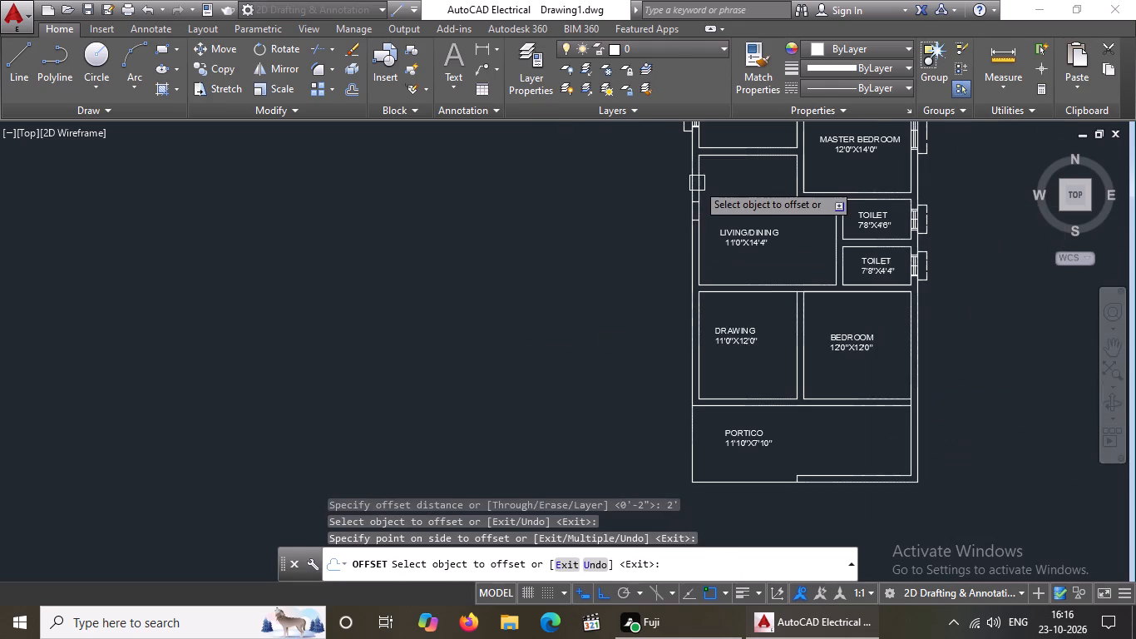
pyautogui.scroll(6, 697, 181)
pyautogui.scroll(-6, 693, 196)
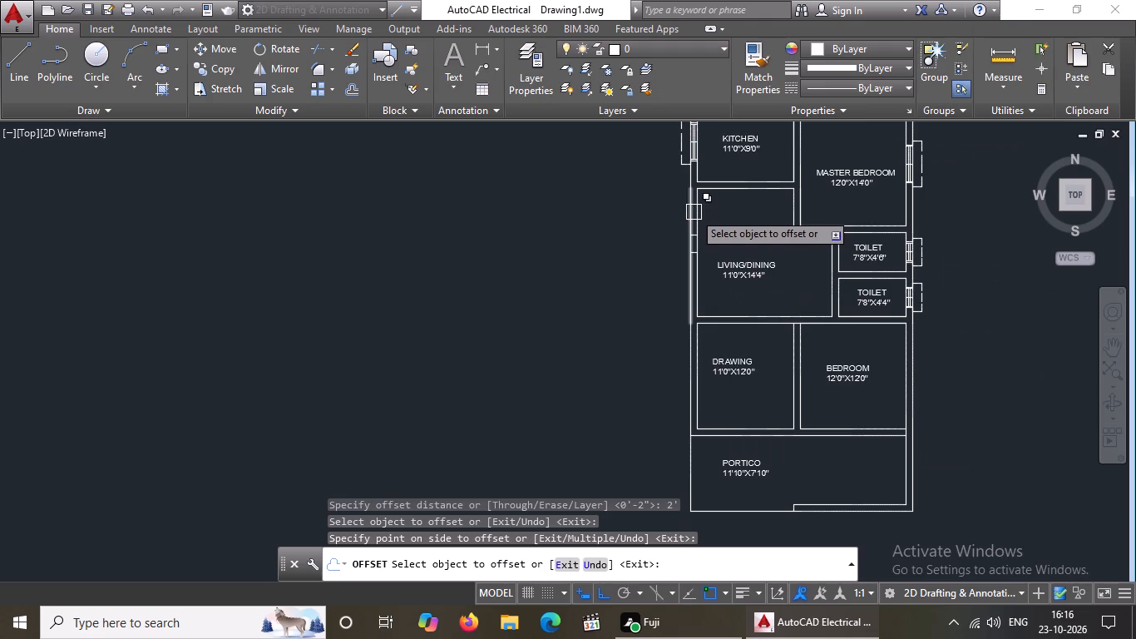
pyautogui.moveTo(694, 212); pyautogui.dragTo(694, 267, button='middle')
pyautogui.scroll(2, 726, 267)
pyautogui.scroll(2, 660, 324)
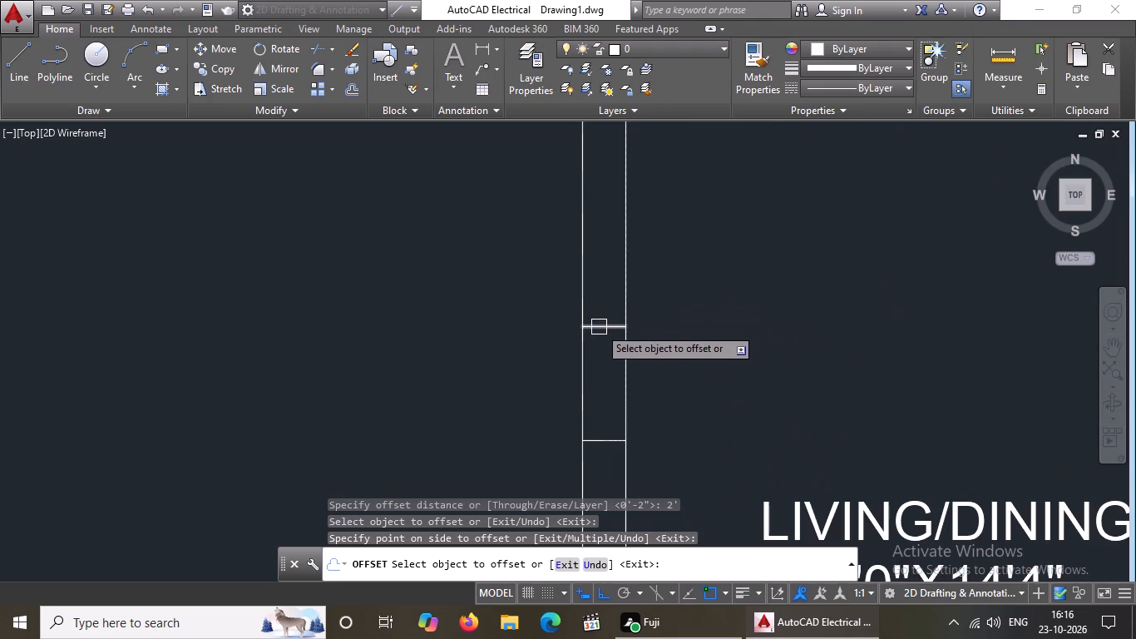
pyautogui.moveTo(602, 326); pyautogui.dragTo(604, 310)
pyautogui.click(605, 258)
pyautogui.click(600, 208)
pyautogui.click(605, 170)
# Offset the midpoint line across the living/dining west wall downward three times in succession at 2' spacing.
pyautogui.scroll(-2, 639, 177)
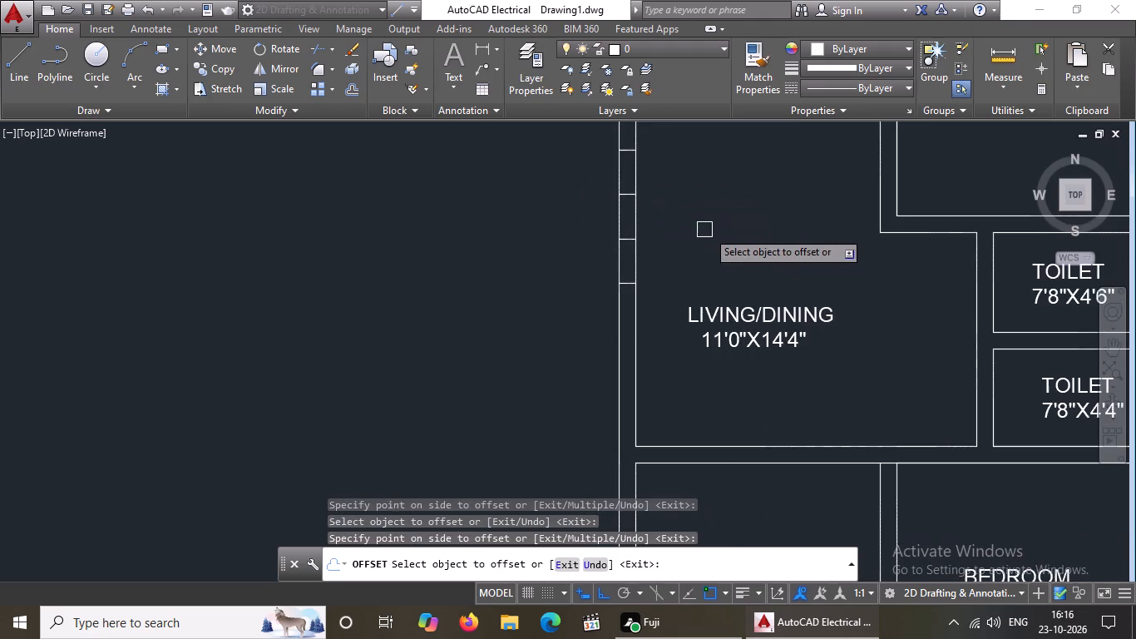
pyautogui.scroll(-3, 709, 231)
pyautogui.scroll(3, 705, 238)
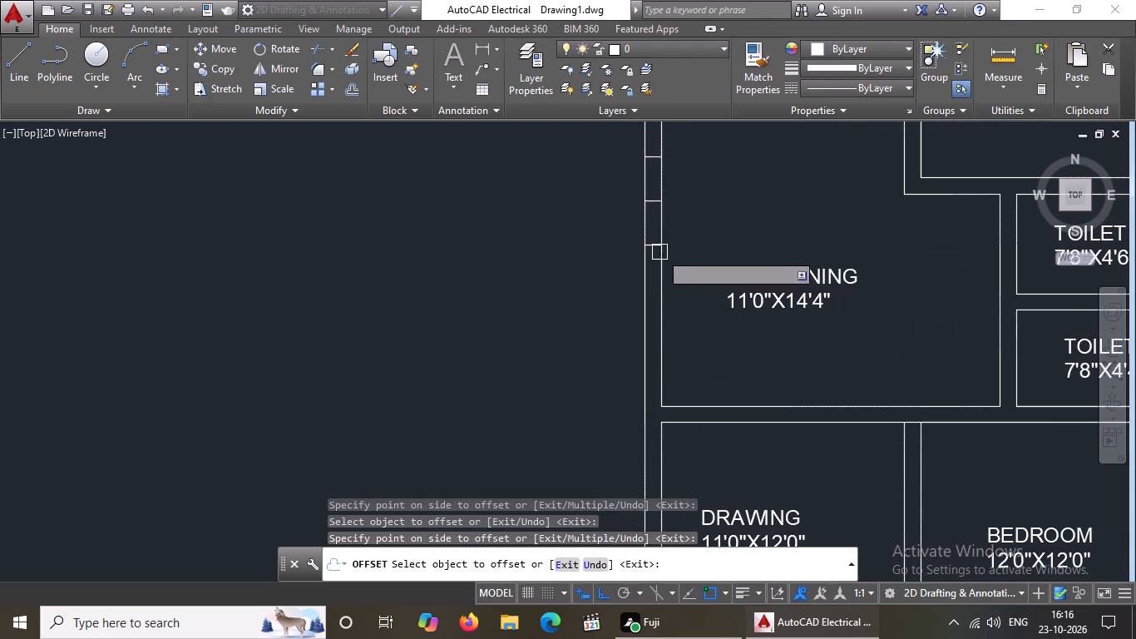
pyautogui.click(654, 249)
pyautogui.click(650, 294)
pyautogui.moveTo(653, 289); pyautogui.dragTo(654, 296)
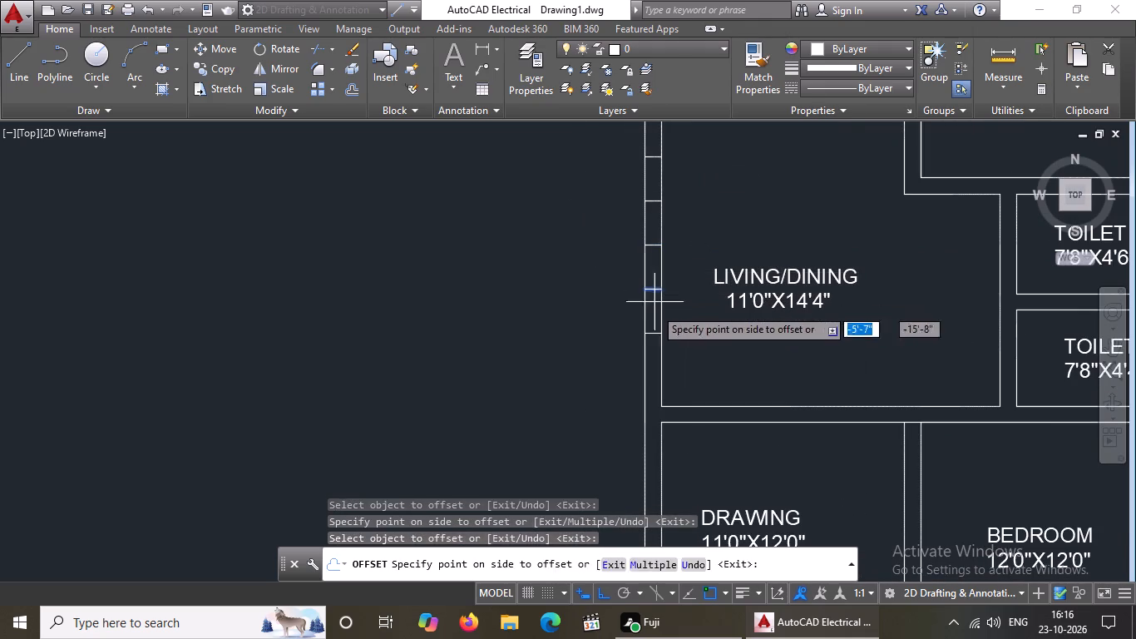
pyautogui.click(656, 319)
pyautogui.moveTo(654, 335); pyautogui.dragTo(661, 379)
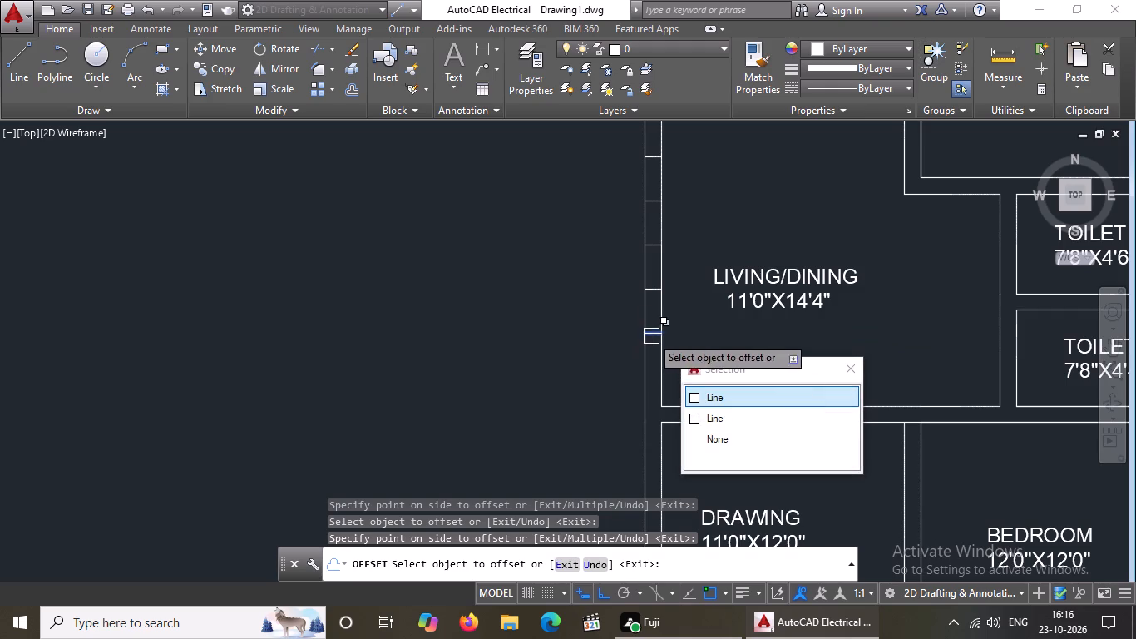
pyautogui.click(654, 334)
pyautogui.click(655, 358)
pyautogui.press('Escape')
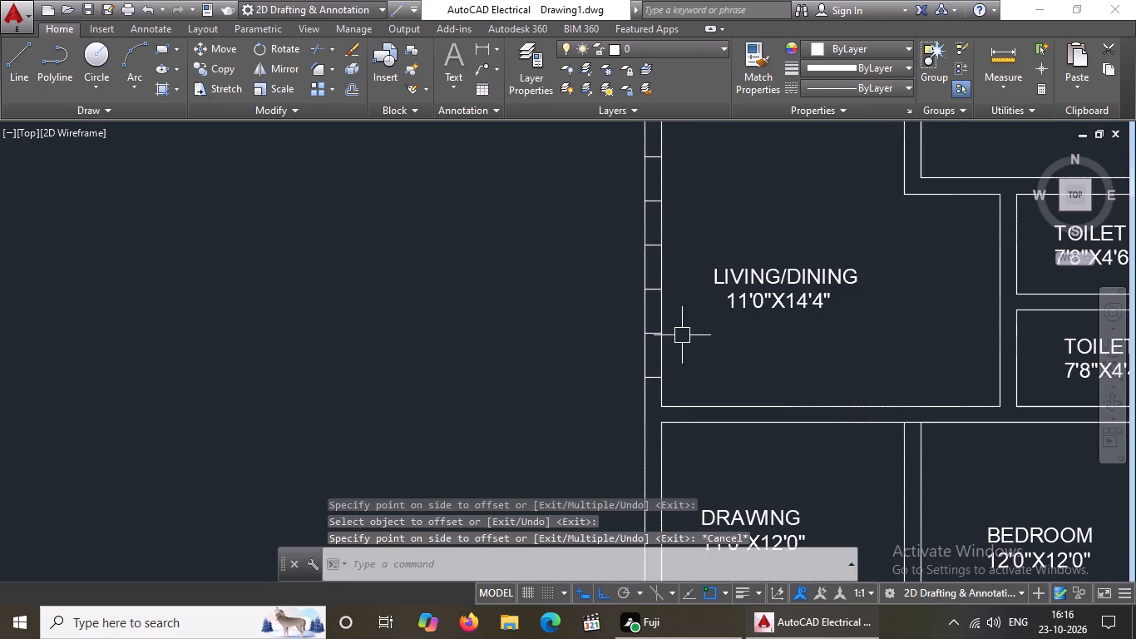
# Erase the original midpoint line across the living/dining west wall, leaving three cross lines above and three below it.
pyautogui.moveTo(690, 278); pyautogui.dragTo(691, 333, button='middle')
pyautogui.scroll(1, 691, 334)
pyautogui.moveTo(566, 265); pyautogui.dragTo(645, 283)
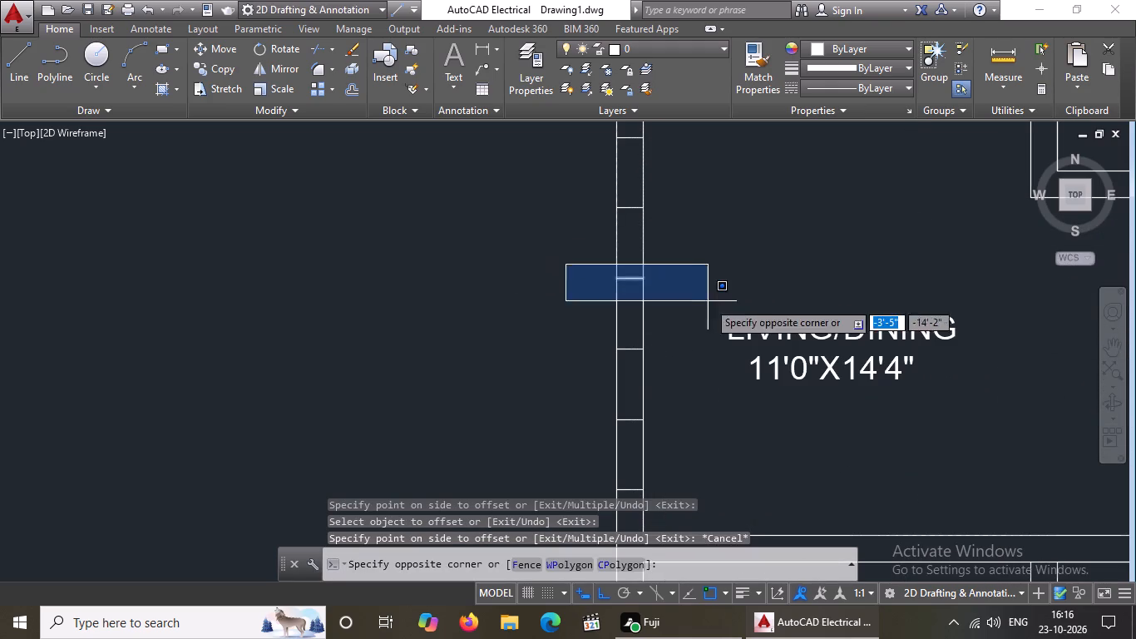
pyautogui.click(721, 305)
pyautogui.press('Delete')
pyautogui.scroll(-3, 722, 305)
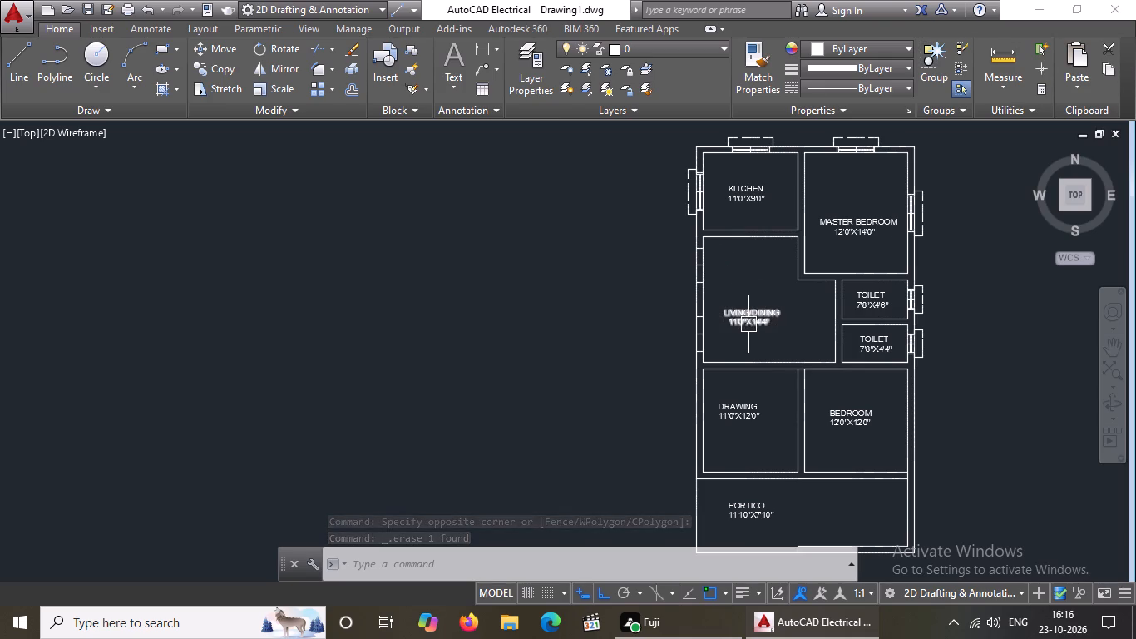
pyautogui.scroll(2, 707, 228)
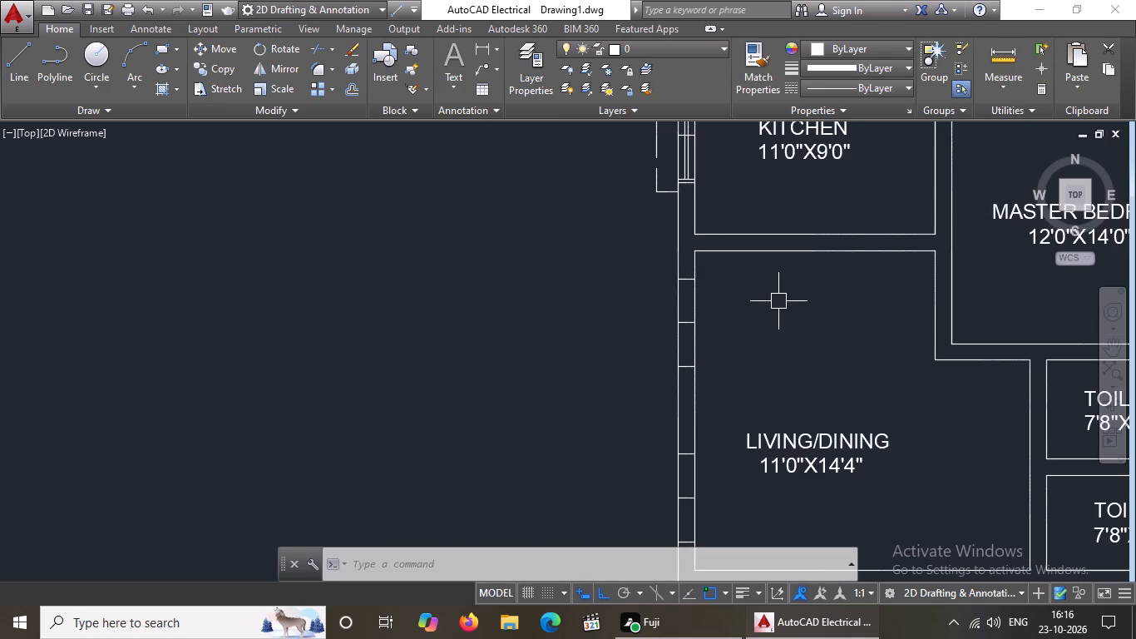
pyautogui.press('Escape')
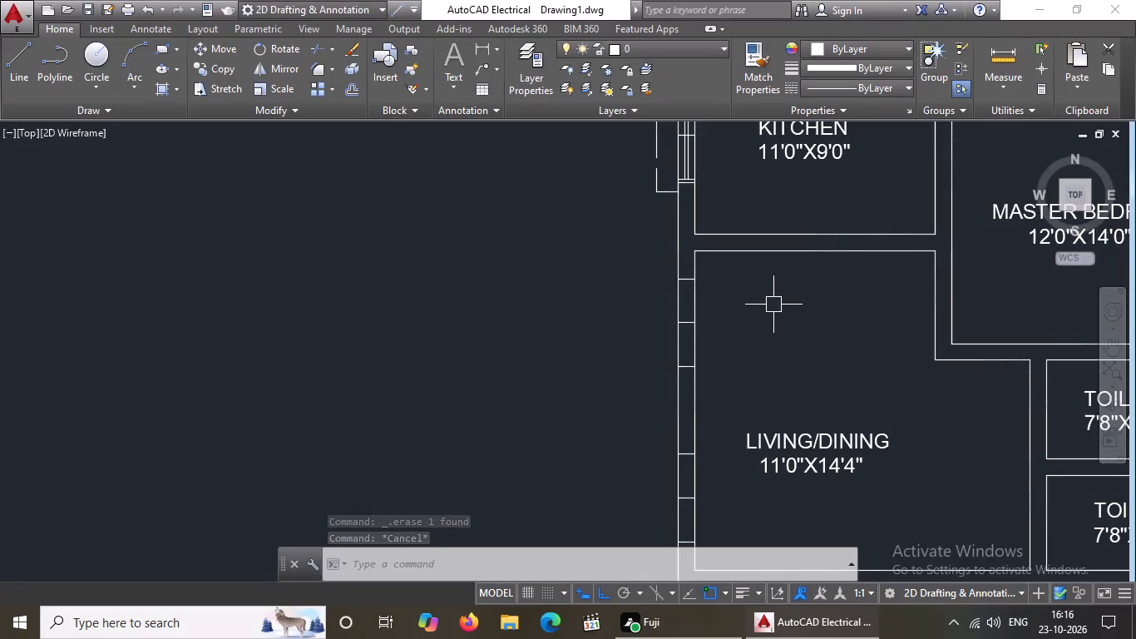
pyautogui.press('Escape')
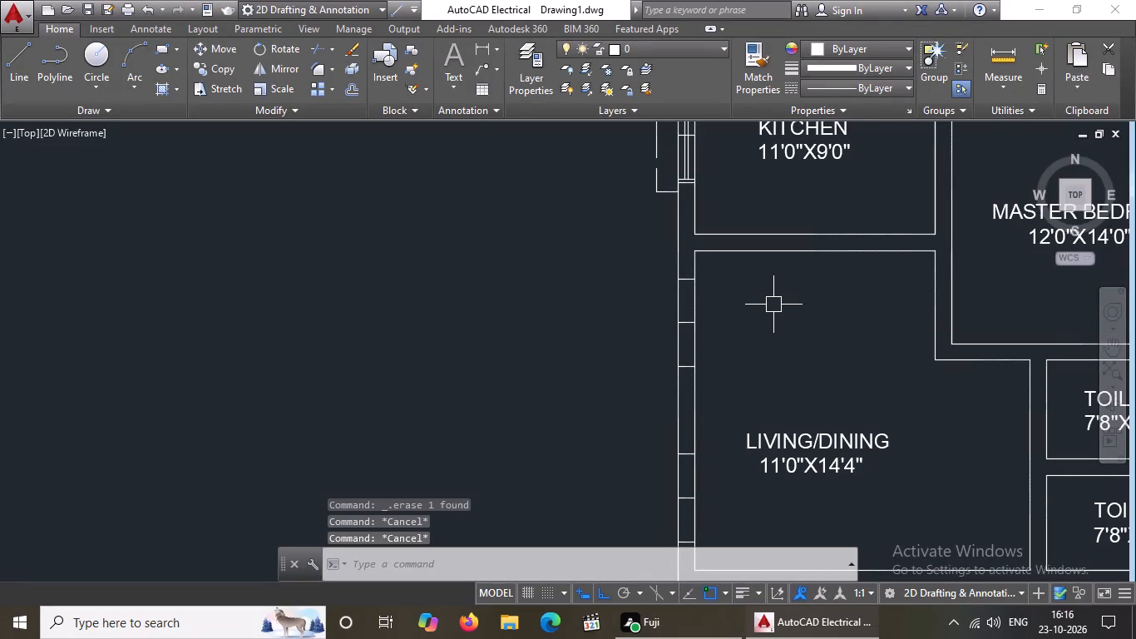
# Draw a 4' line along the wall's centre between the upper living/dining window's top and bottom end lines.
pyautogui.press('l')
pyautogui.press('Return')
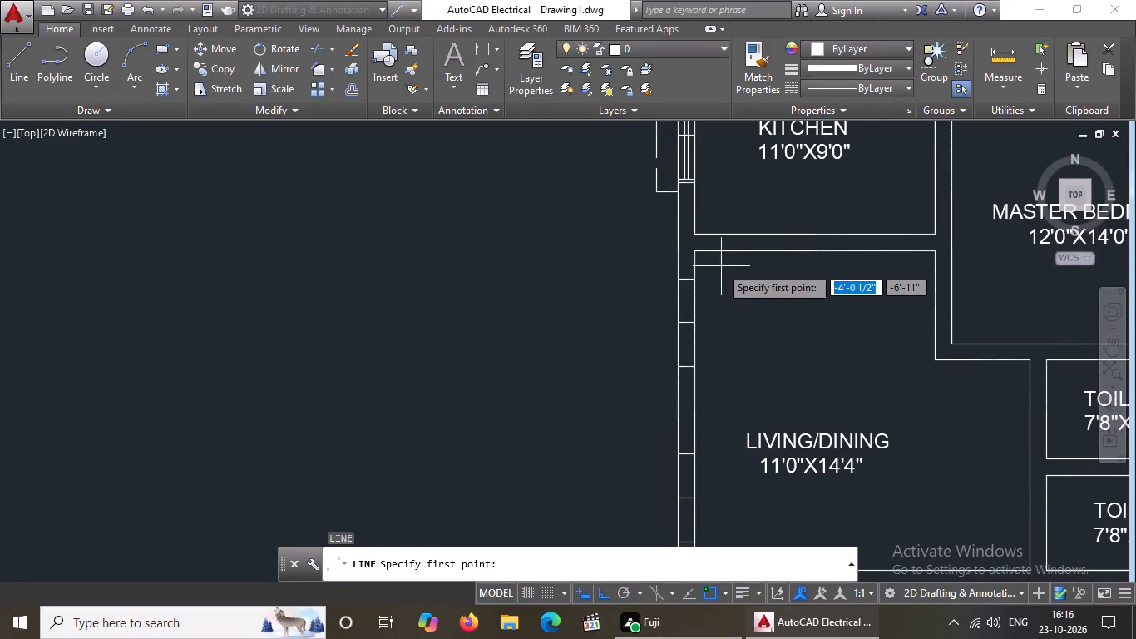
pyautogui.scroll(1, 708, 290)
pyautogui.click(669, 271)
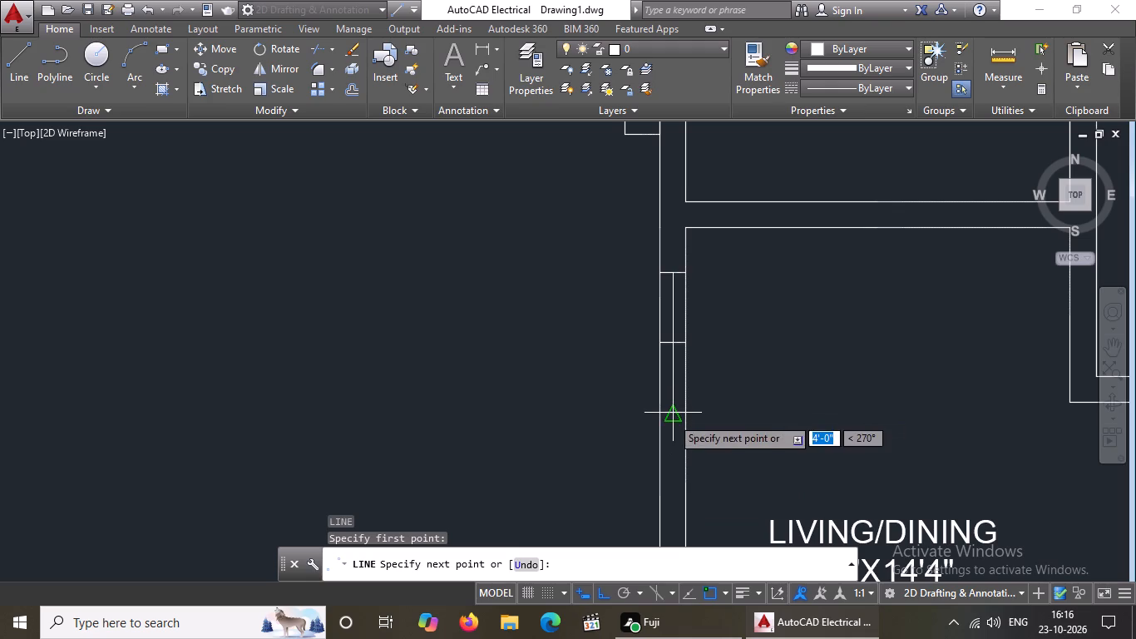
pyautogui.moveTo(671, 417); pyautogui.dragTo(687, 416)
pyautogui.press('Escape')
# Offset the upper living/dining window's centre line 1" to each side and erase the original centre line.
pyautogui.press('o')
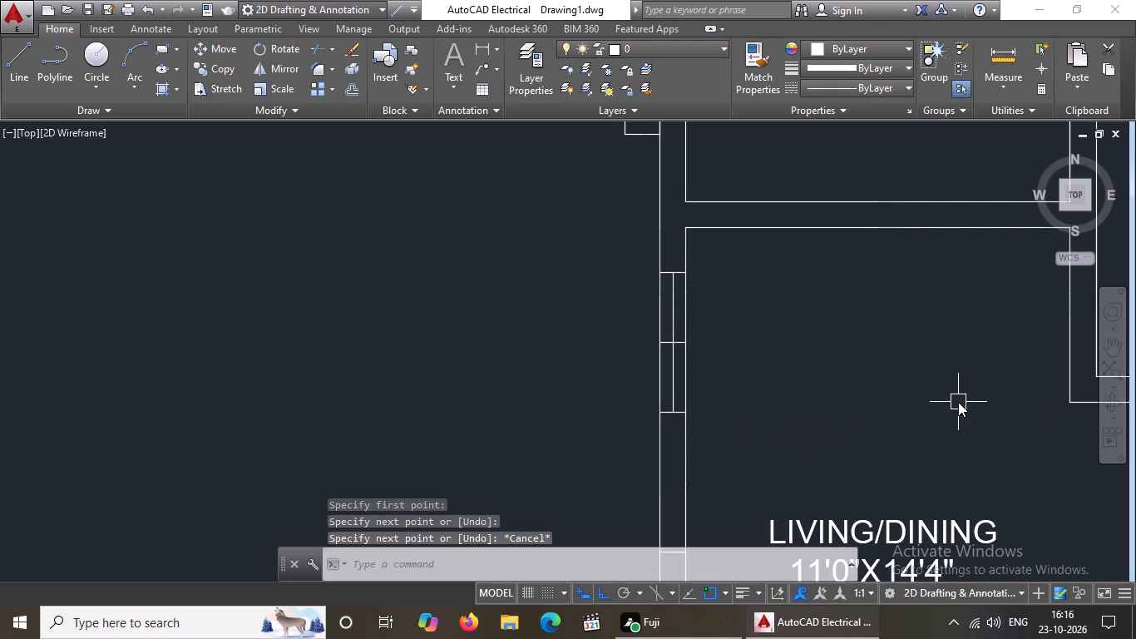
pyautogui.press('Return')
pyautogui.write('1"')
pyautogui.press('Return')
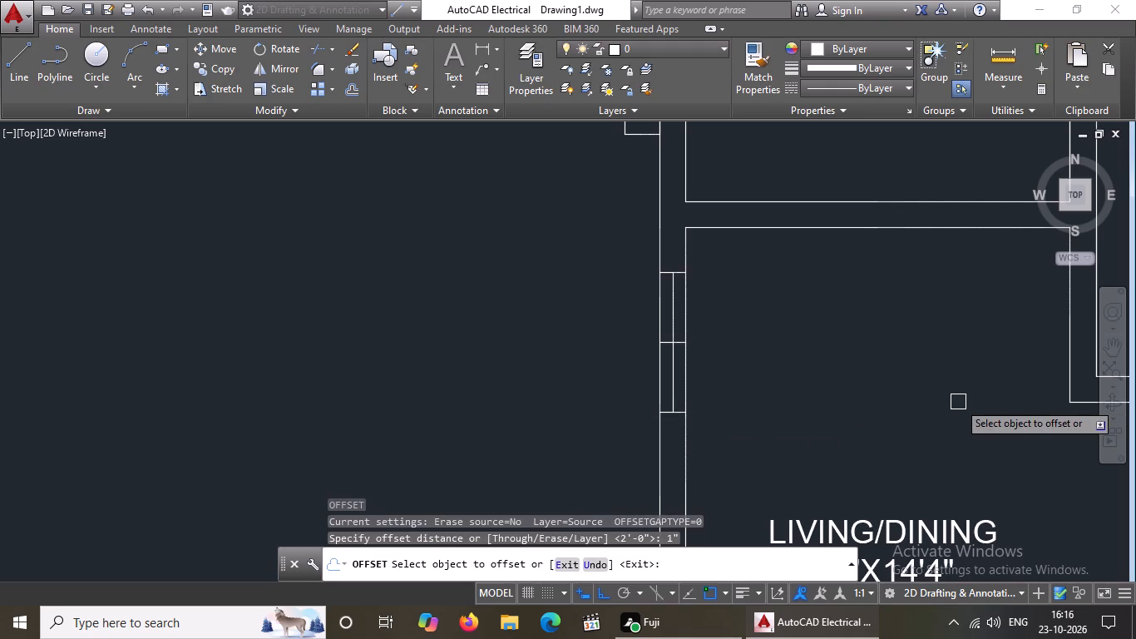
pyautogui.scroll(2, 713, 333)
pyautogui.moveTo(604, 296); pyautogui.dragTo(596, 300)
pyautogui.moveTo(546, 315); pyautogui.dragTo(559, 309)
pyautogui.moveTo(612, 298); pyautogui.dragTo(625, 295)
pyautogui.click(649, 292)
pyautogui.press('Escape')
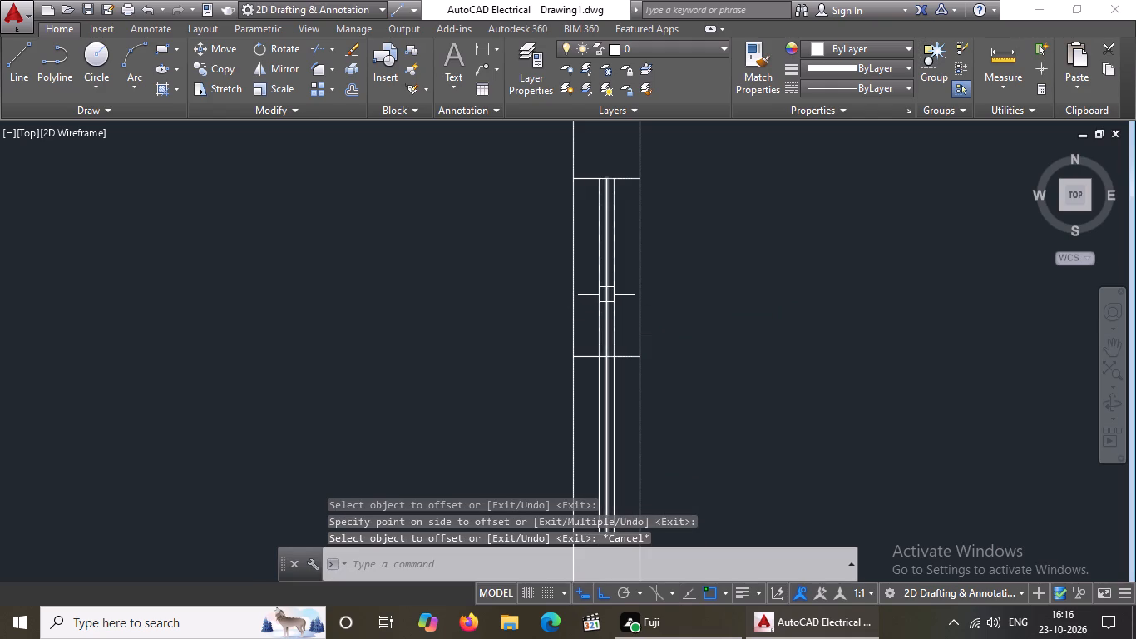
pyautogui.click(606, 295)
pyautogui.press('Delete')
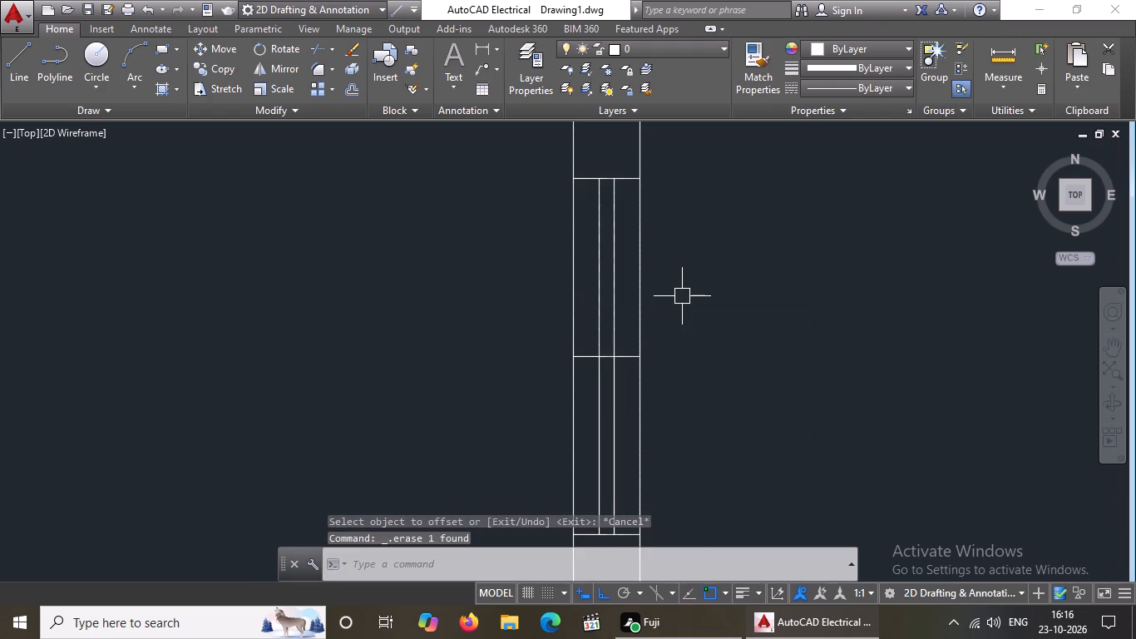
# Offset the upper living/dining window's top and bottom end lines outward by 2" along the wall.
pyautogui.scroll(-3, 683, 296)
pyautogui.press('Escape')
pyautogui.press('o')
pyautogui.press('Return')
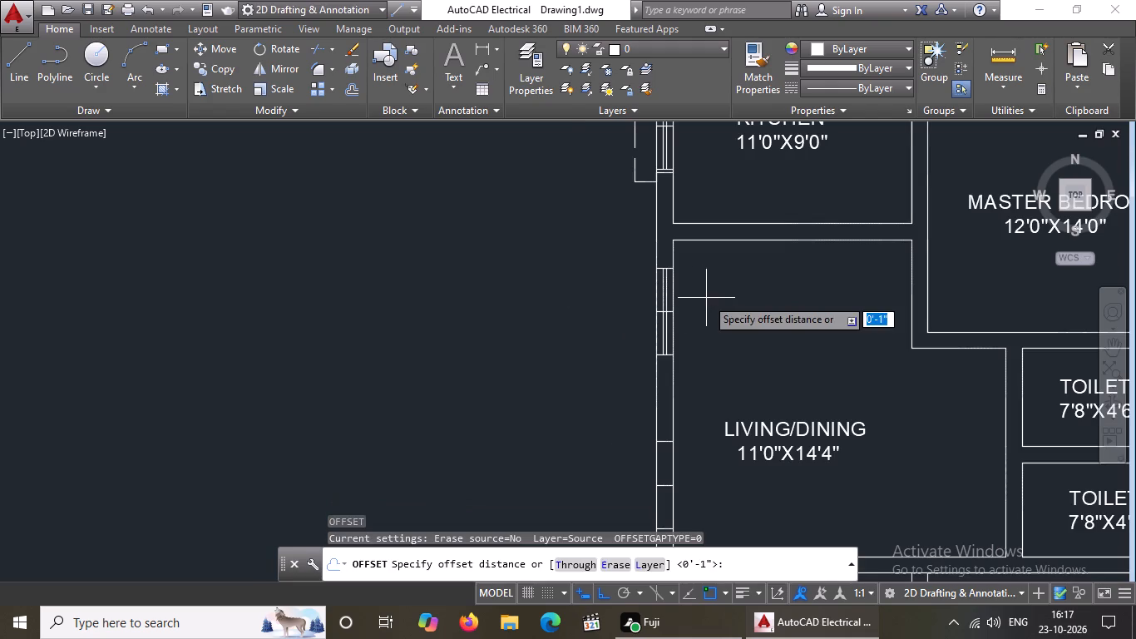
pyautogui.write('2"')
pyautogui.press('Return')
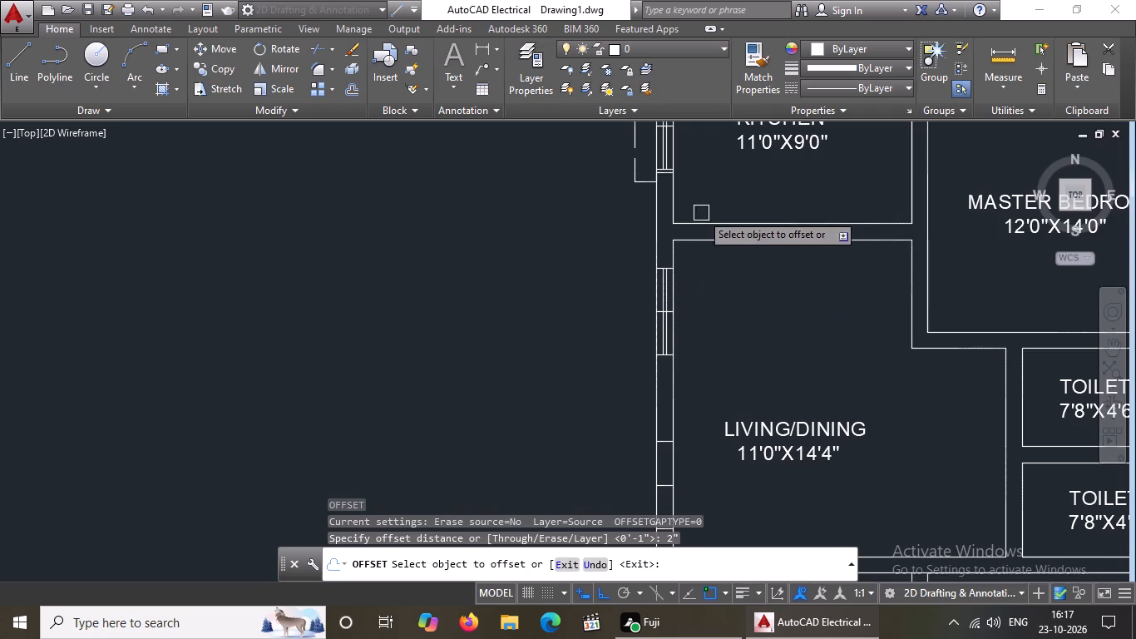
pyautogui.scroll(4, 678, 245)
pyautogui.moveTo(547, 398); pyautogui.dragTo(545, 372)
pyautogui.click(554, 315)
pyautogui.scroll(-3, 563, 309)
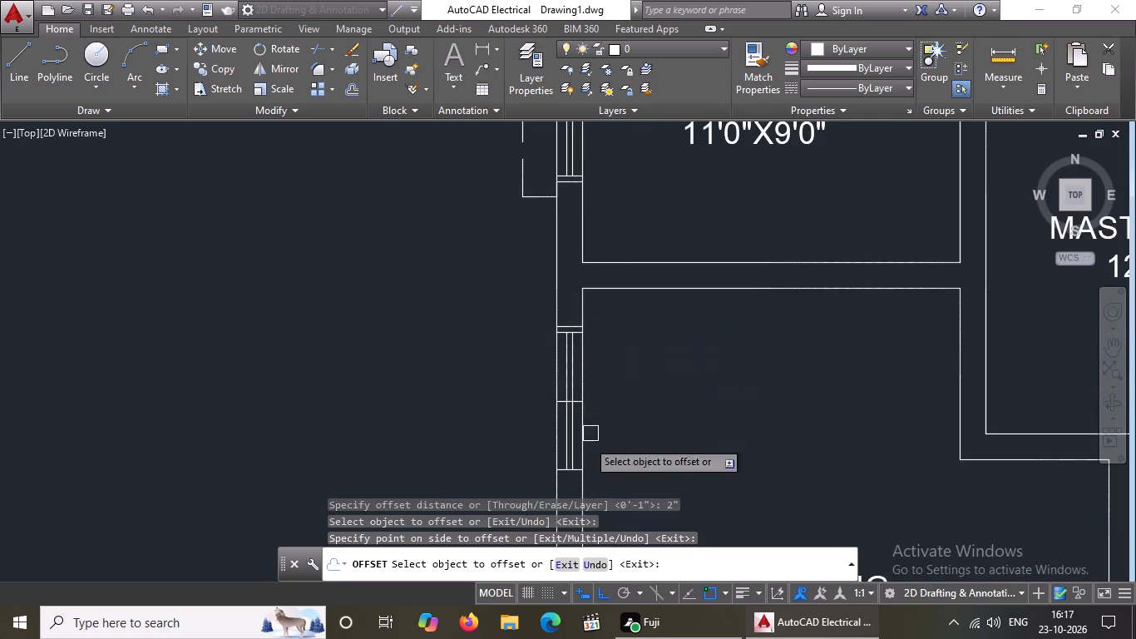
pyautogui.scroll(1, 555, 494)
pyautogui.scroll(-3, 576, 453)
pyautogui.scroll(3, 581, 471)
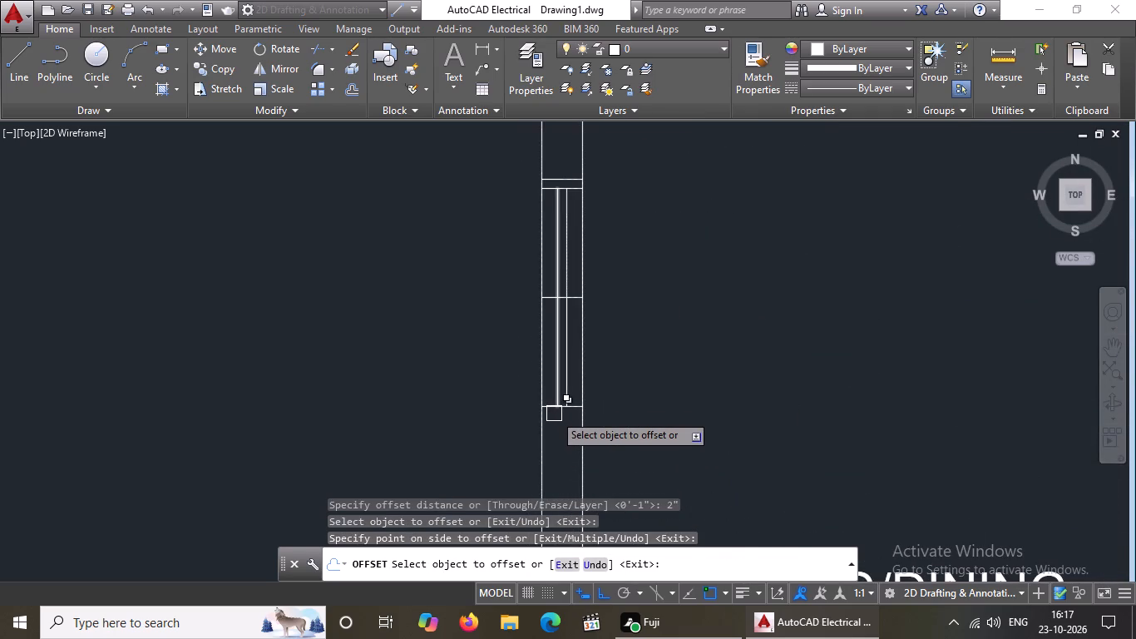
pyautogui.click(549, 410)
pyautogui.click(551, 433)
pyautogui.press('Escape')
# Draw the upper part of this window's projection: 5" up along the outer wall from its top outer corner, and 1' outward.
pyautogui.scroll(-2, 584, 333)
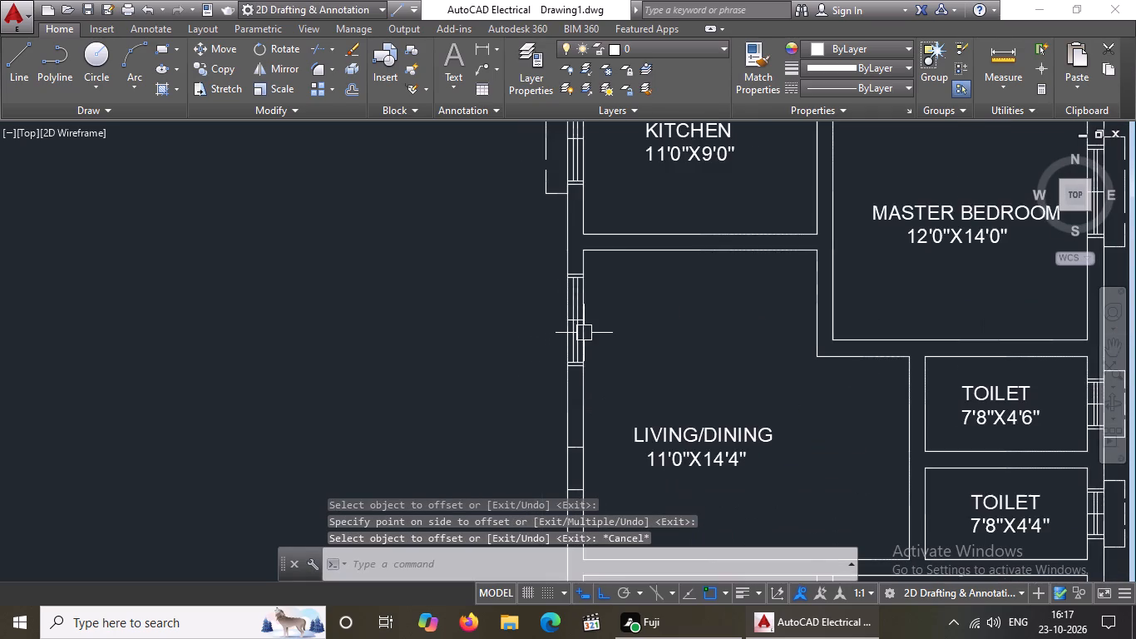
pyautogui.scroll(2, 582, 244)
pyautogui.press('Escape')
pyautogui.press('l')
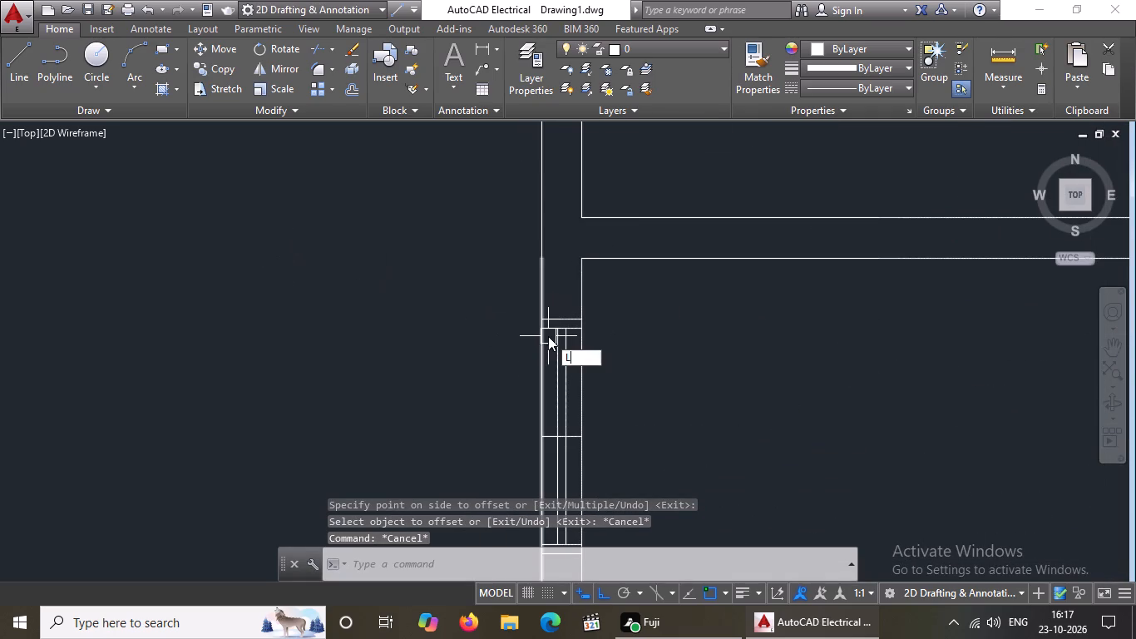
pyautogui.press('Return')
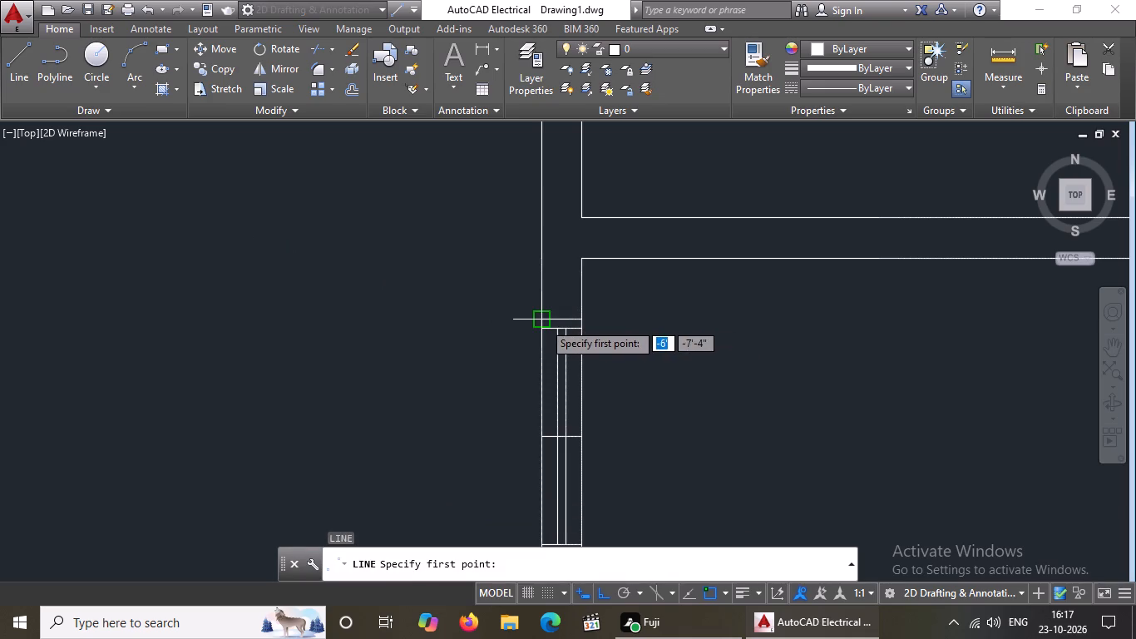
pyautogui.click(543, 322)
pyautogui.write('5"')
pyautogui.press('Return')
pyautogui.scroll(-2, 241, 399)
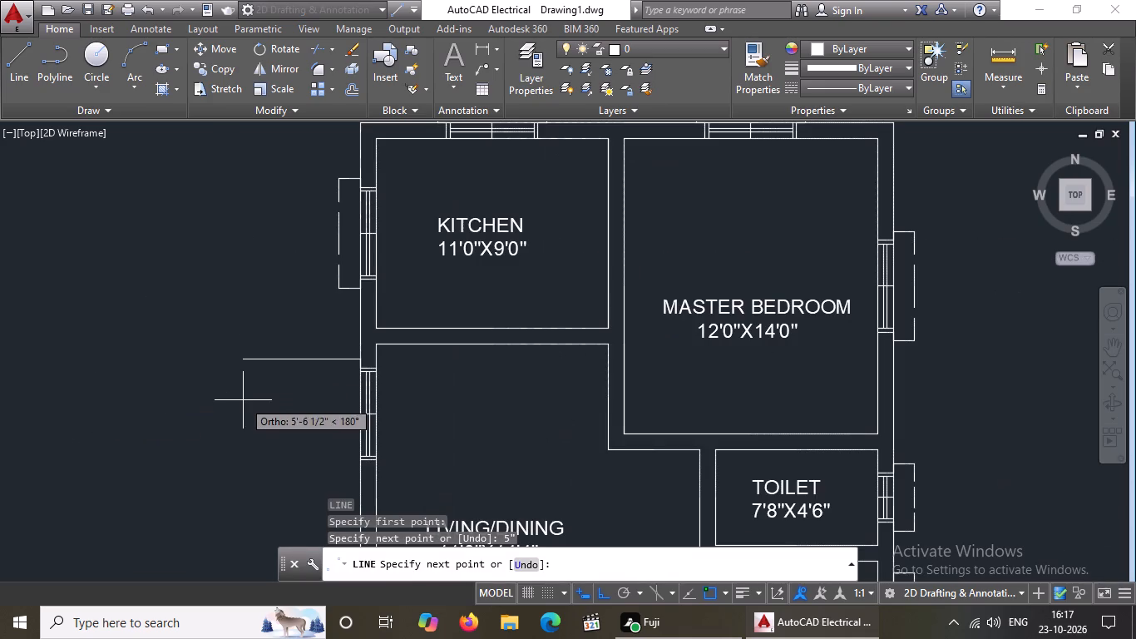
pyautogui.write("1'")
pyautogui.press('Return')
pyautogui.press('Return')
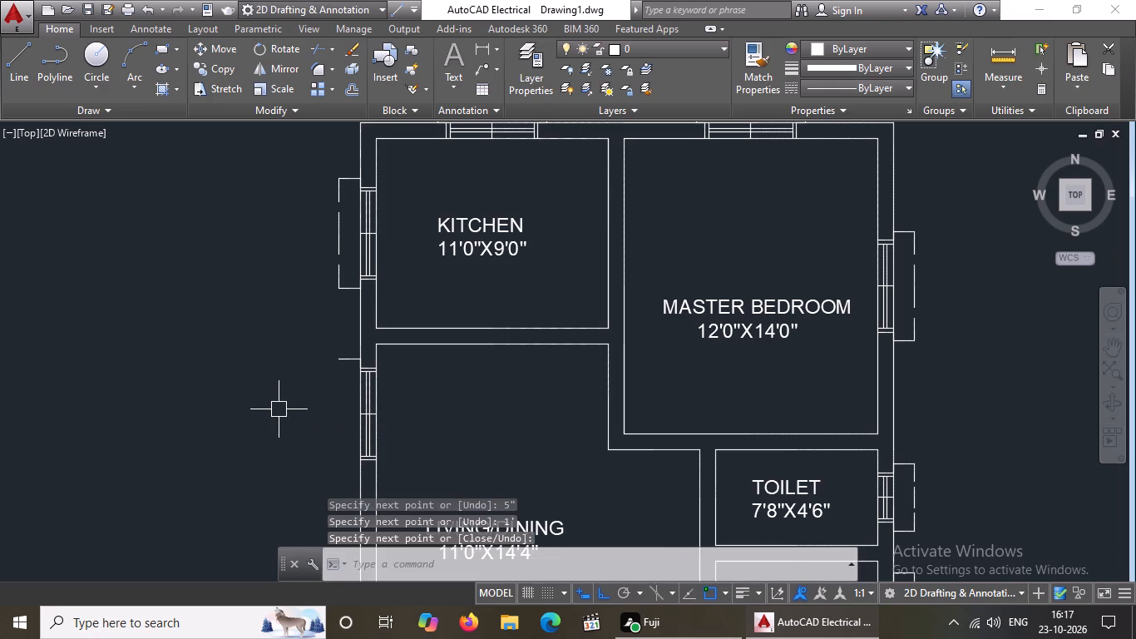
# Complete the upper living/dining window's projection outline: 5" down from its bottom outer corner, 1' outward, and up to the upper part's outer end.
pyautogui.scroll(-1, 289, 411)
pyautogui.moveTo(293, 444); pyautogui.dragTo(448, 374, button='middle')
pyautogui.scroll(2, 462, 392)
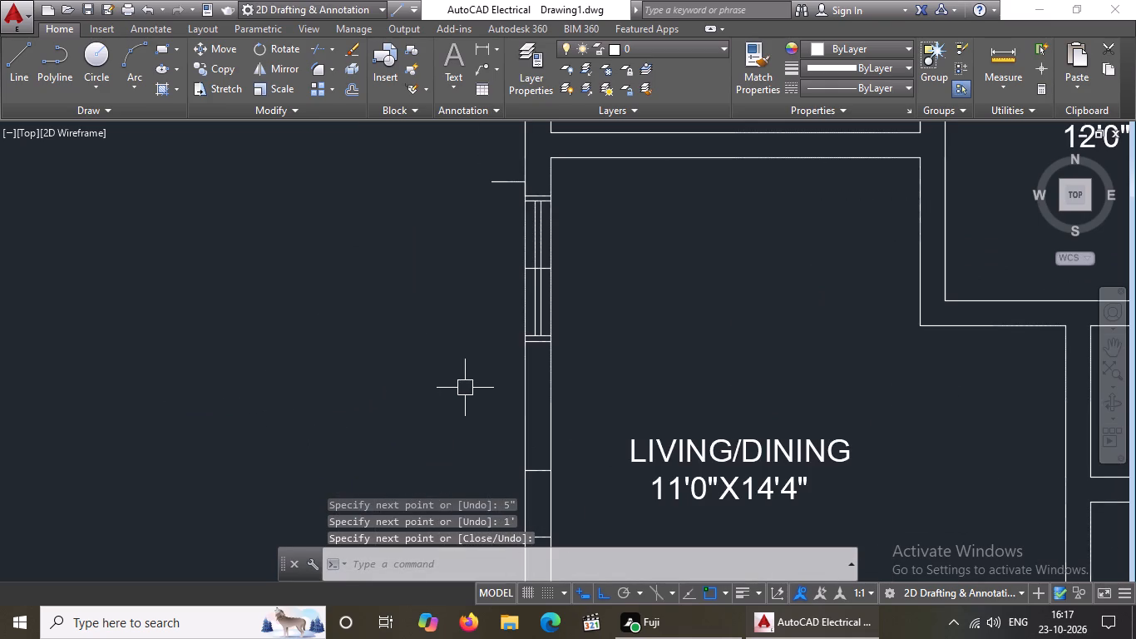
pyautogui.click(5, 61)
pyautogui.scroll(1, 531, 367)
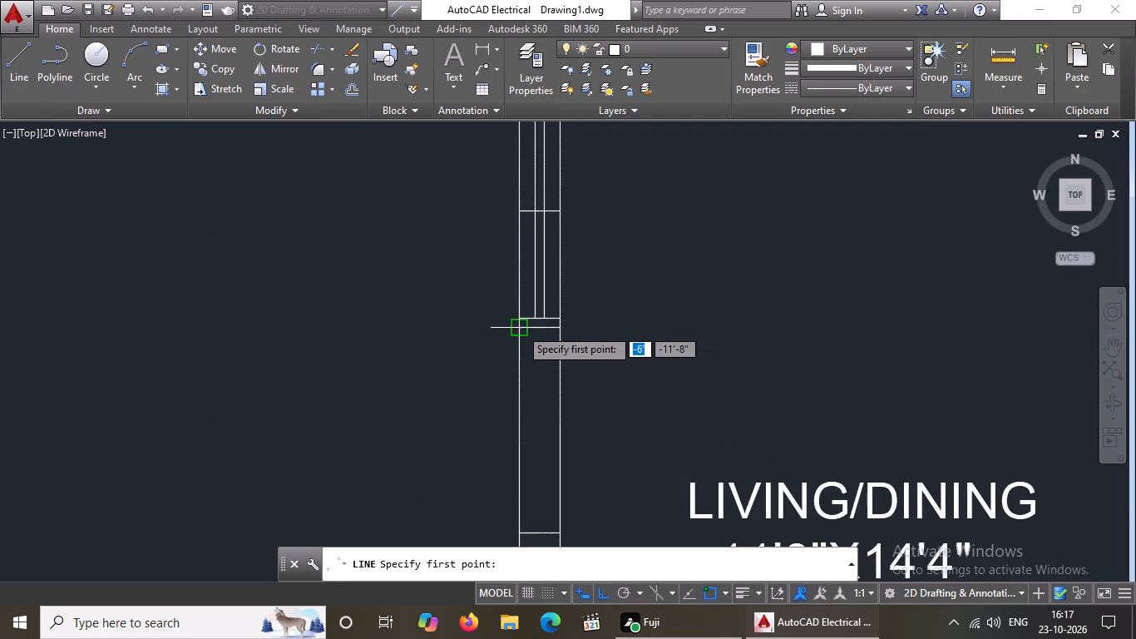
pyautogui.moveTo(520, 327); pyautogui.dragTo(515, 354)
pyautogui.write('5"')
pyautogui.press('Return')
pyautogui.write("1'")
pyautogui.press('Return')
pyautogui.scroll(-3, 363, 437)
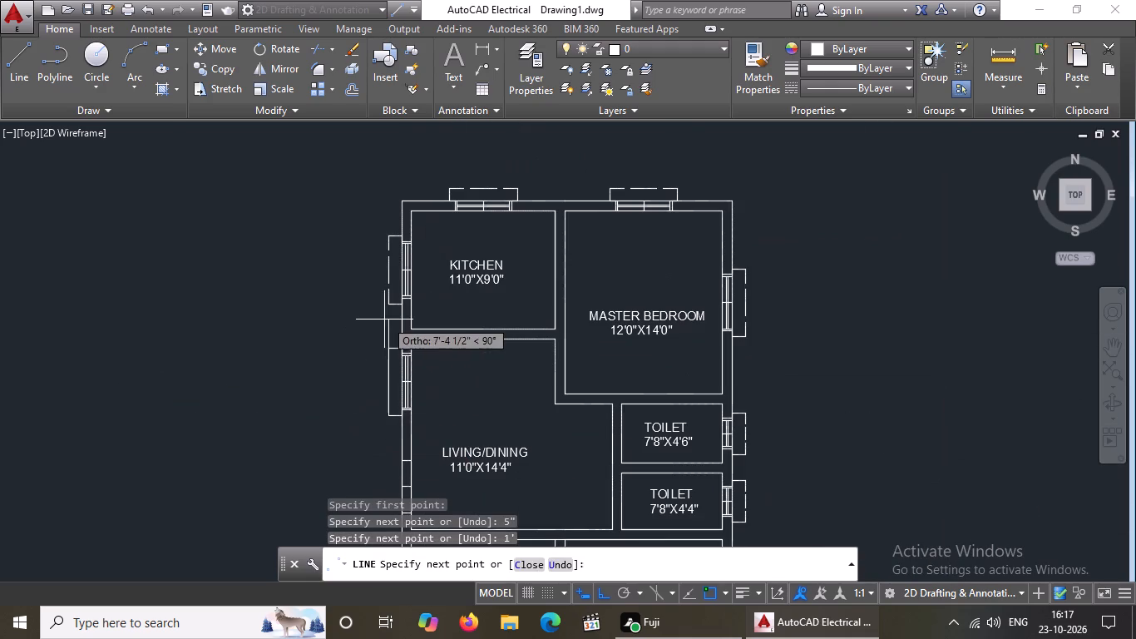
pyautogui.scroll(3, 391, 349)
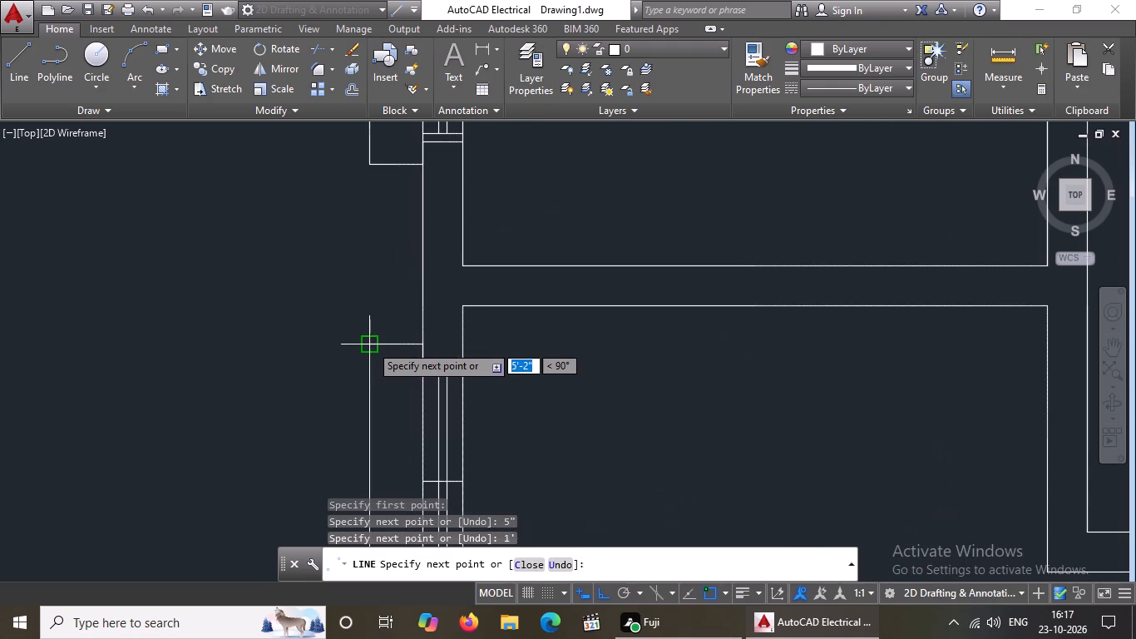
pyautogui.click(369, 344)
pyautogui.scroll(-2, 396, 334)
pyautogui.press('Escape')
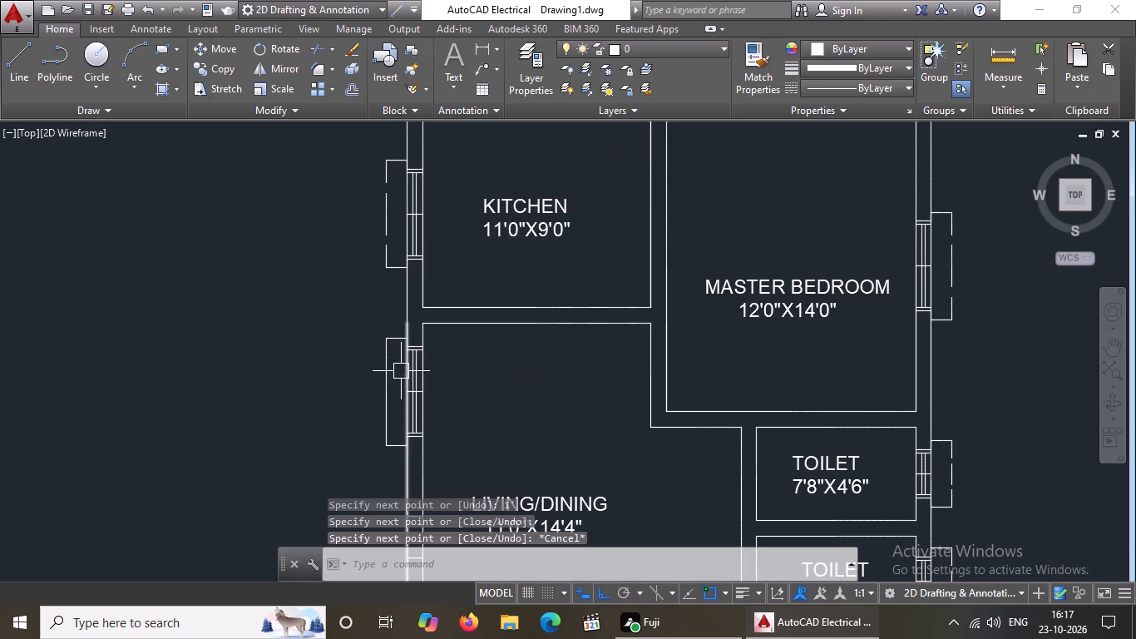
# Set the upper living/dining window's projection lines to the dashed ACAD_ISO02 linetype.
pyautogui.scroll(2, 368, 337)
pyautogui.scroll(-2, 378, 334)
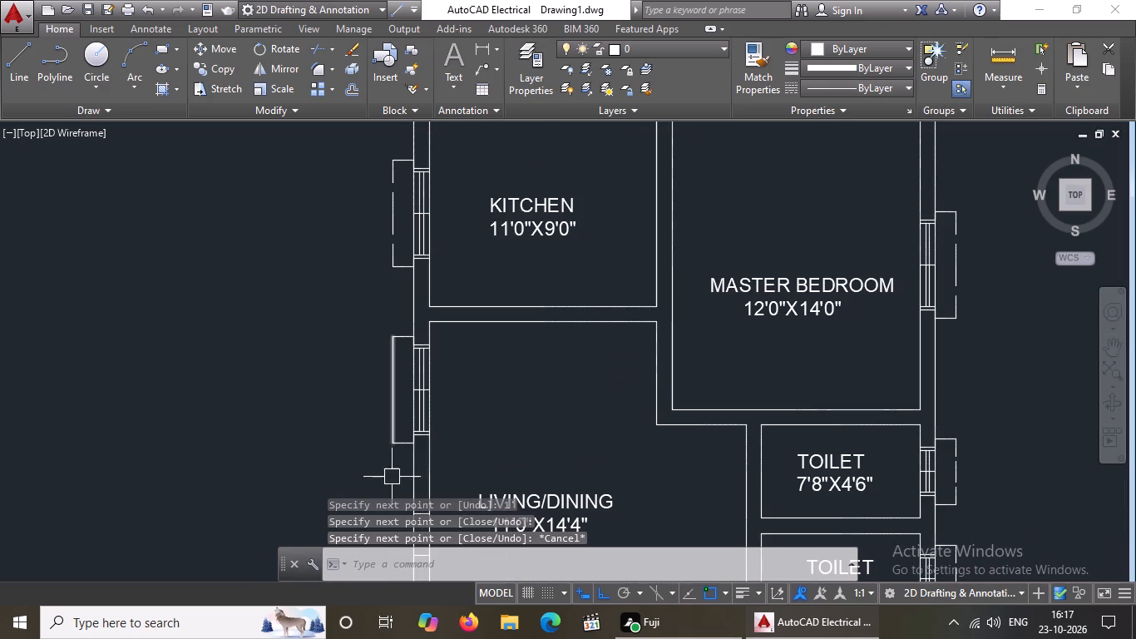
pyautogui.scroll(2, 408, 468)
pyautogui.scroll(-2, 354, 300)
pyautogui.click(314, 218)
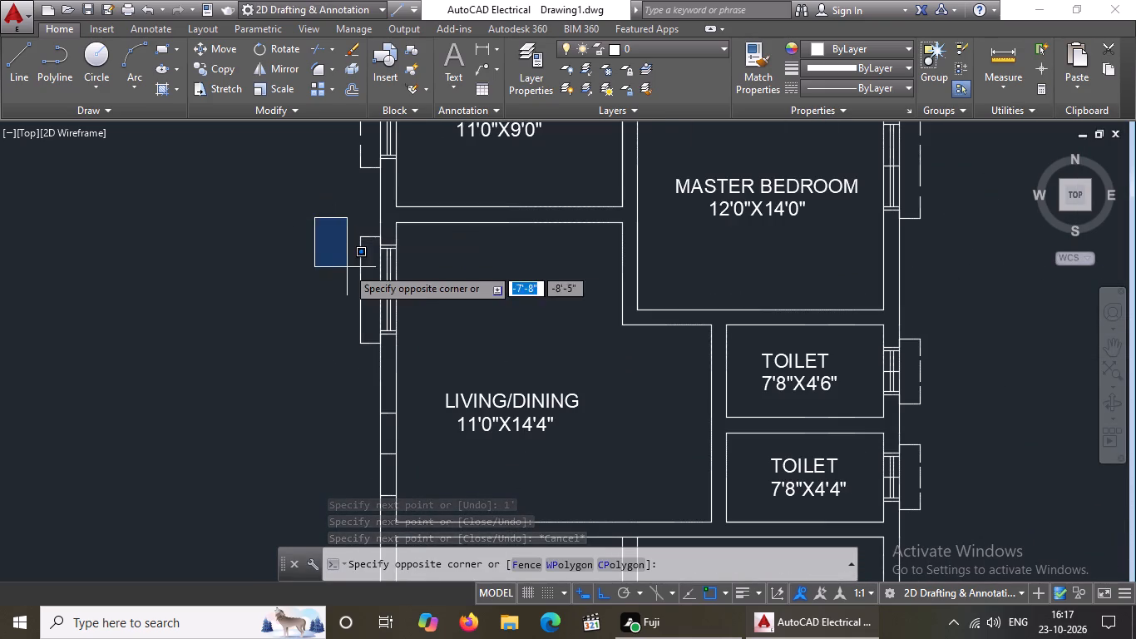
pyautogui.scroll(-2, 348, 269)
pyautogui.scroll(3, 365, 284)
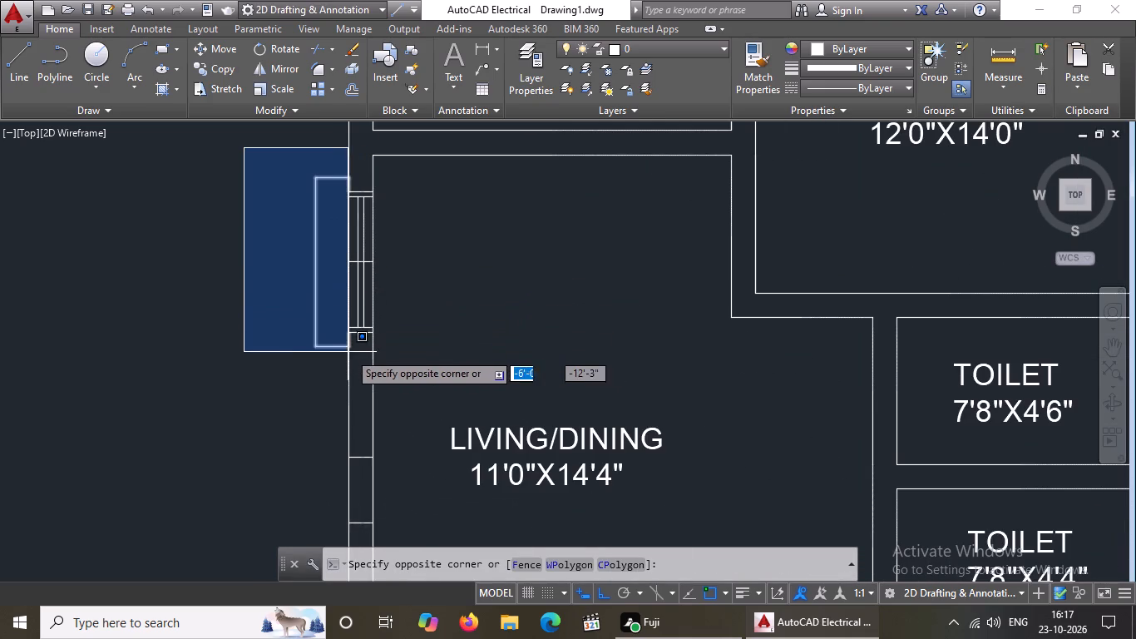
pyautogui.click(353, 354)
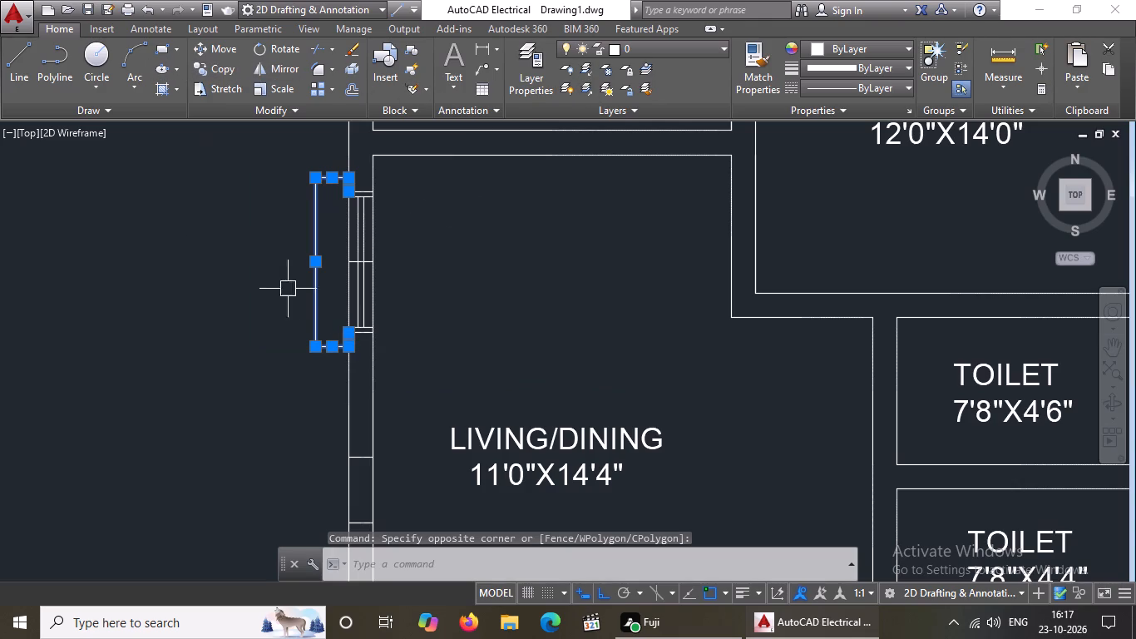
pyautogui.click(860, 84)
pyautogui.click(828, 150)
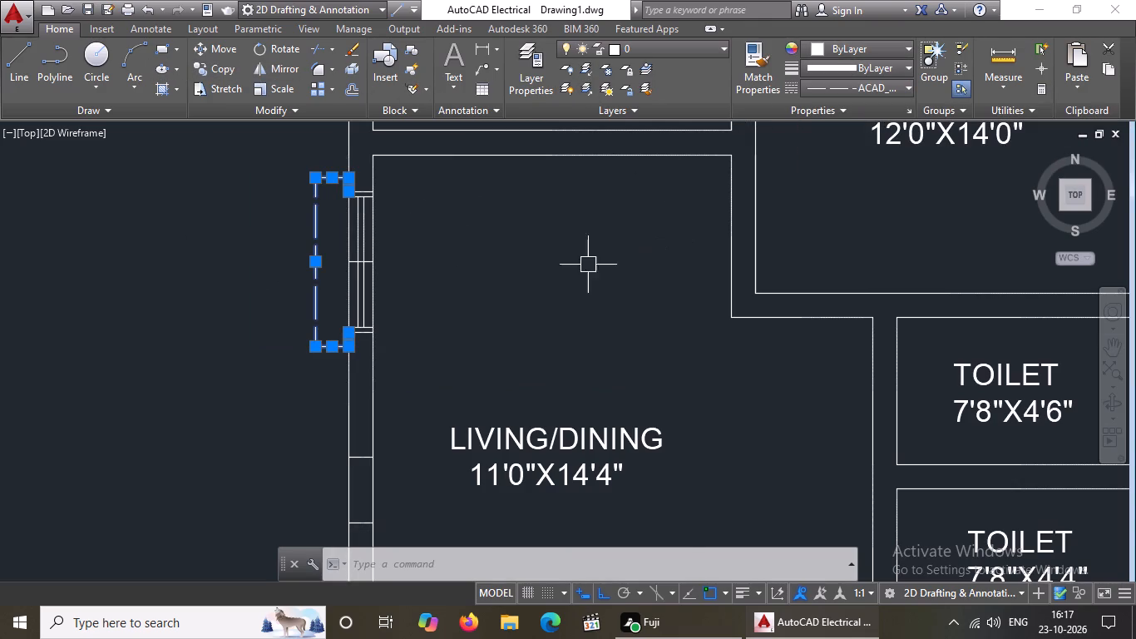
# Set the linetype scale of this window's projection lines to 2.
pyautogui.rightClick(504, 279)
pyautogui.click(548, 577)
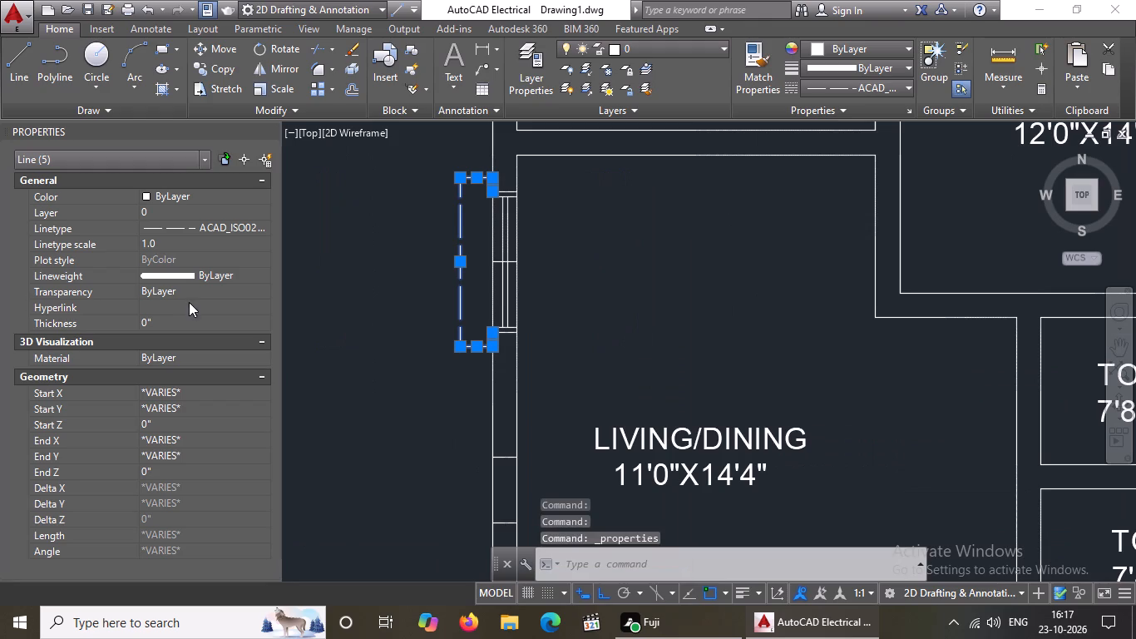
pyautogui.click(170, 238)
pyautogui.press('BackSpace')
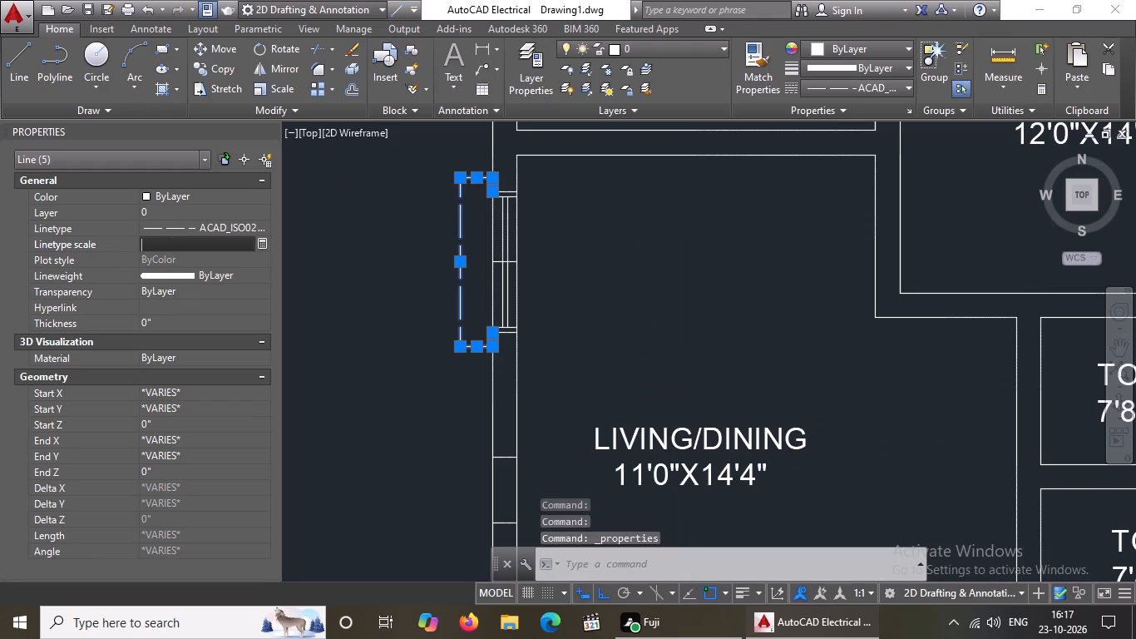
pyautogui.press('BackSpace')
pyautogui.press('BackSpace')
pyautogui.press('2')
pyautogui.press('Return')
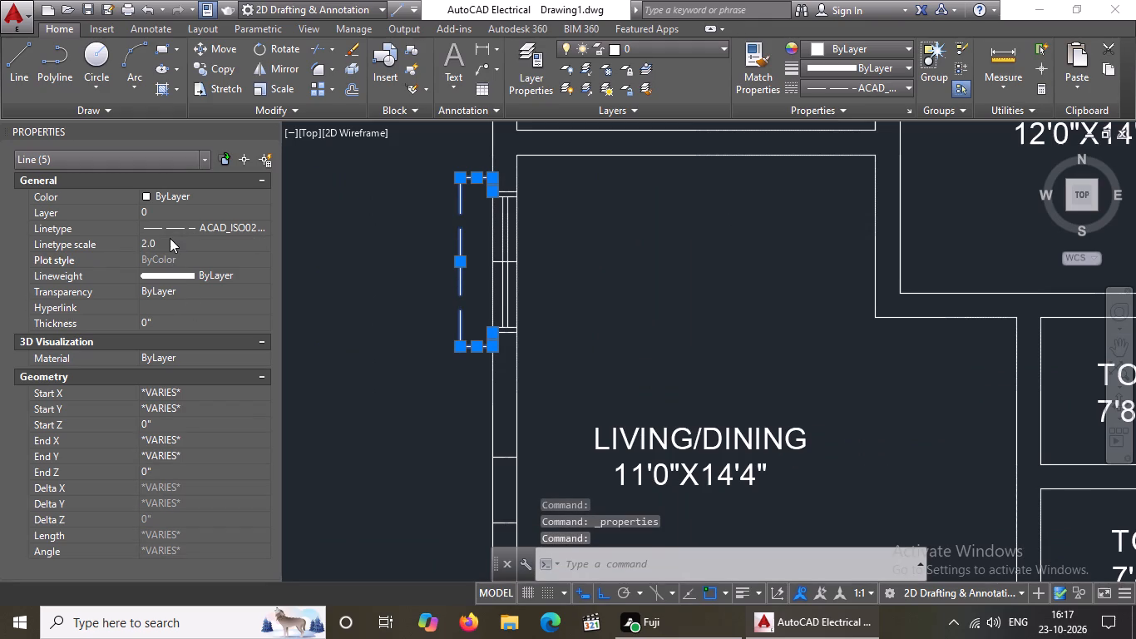
pyautogui.press('Escape')
# Draw a 4' line along the wall's centre between the lower living/dining window's top and bottom end lines.
pyautogui.scroll(-4, 618, 275)
pyautogui.scroll(3, 612, 325)
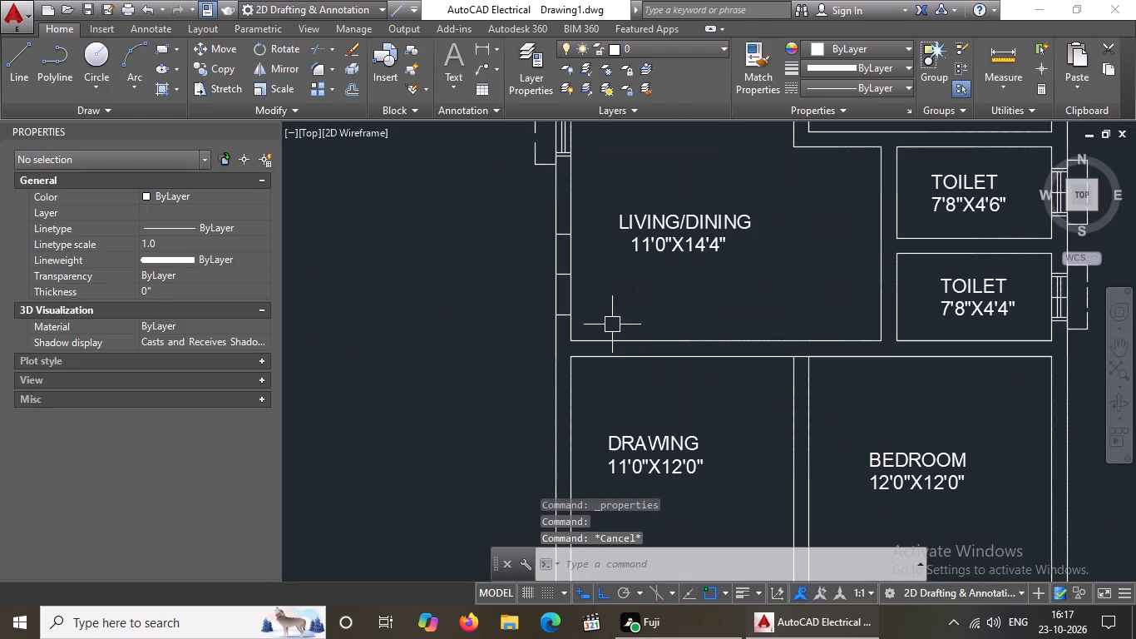
pyautogui.scroll(-2, 612, 314)
pyautogui.scroll(2, 618, 252)
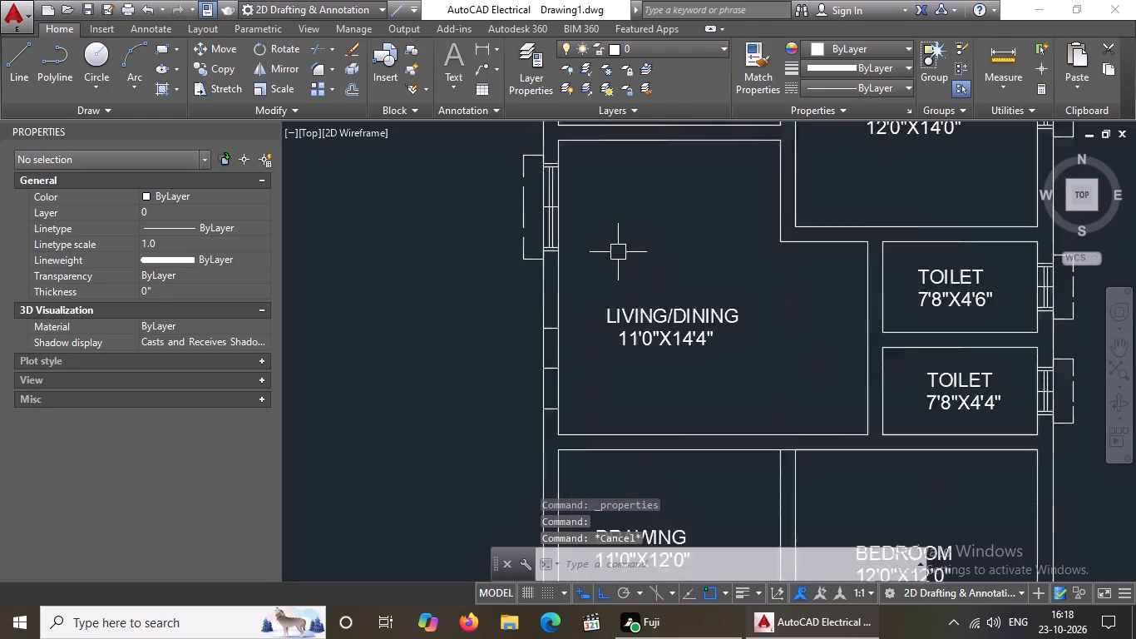
pyautogui.scroll(1, 618, 252)
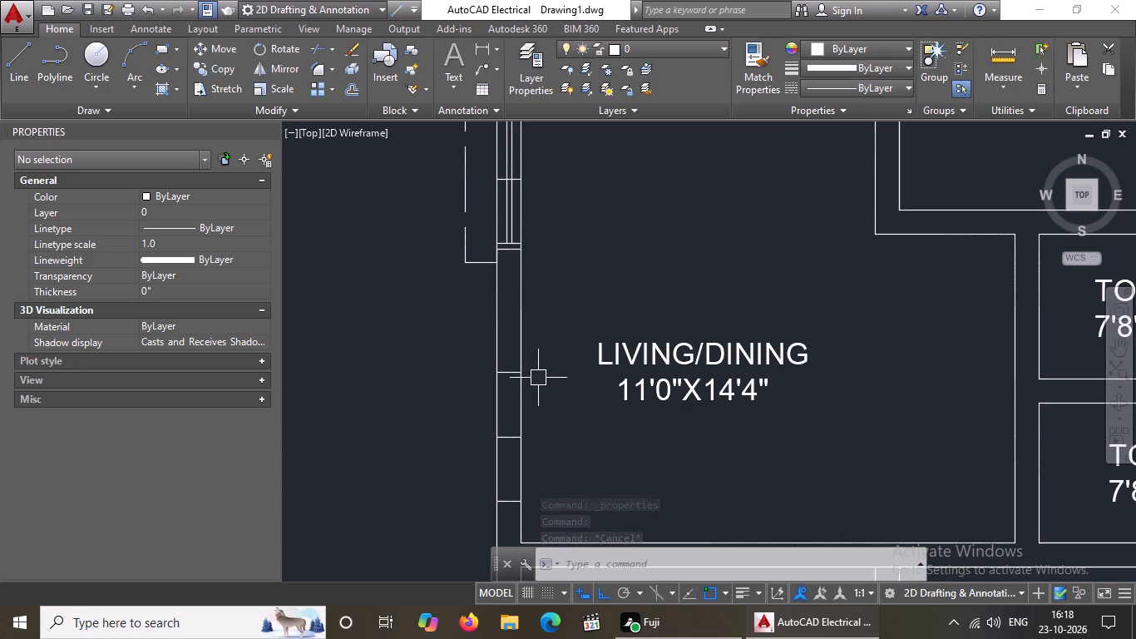
pyautogui.press('l')
pyautogui.press('Return')
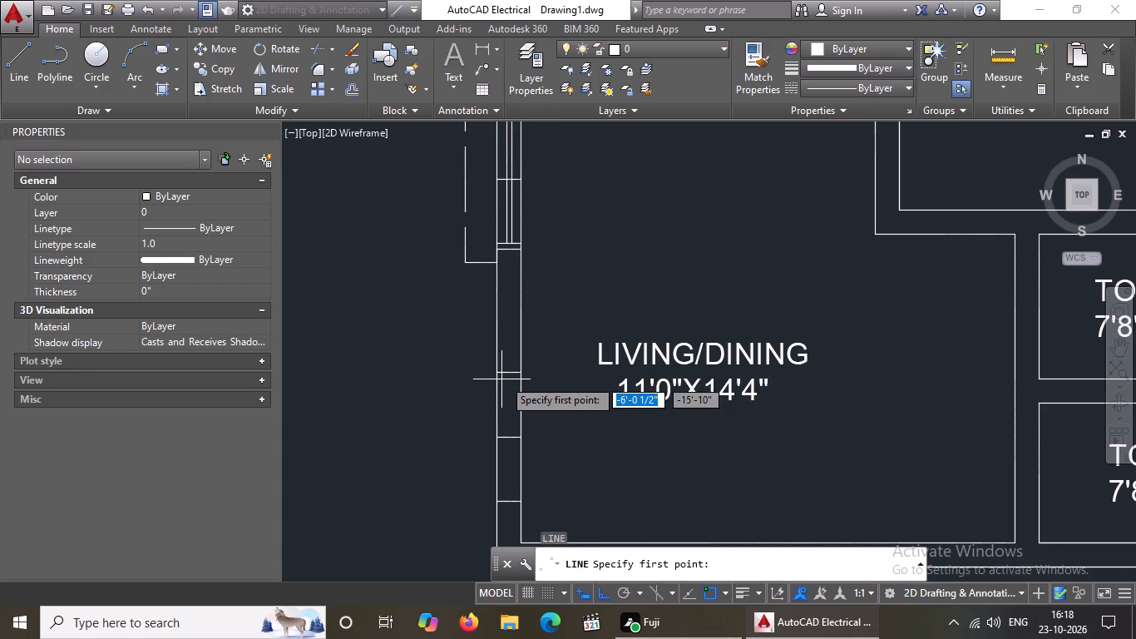
pyautogui.moveTo(505, 370); pyautogui.dragTo(501, 379)
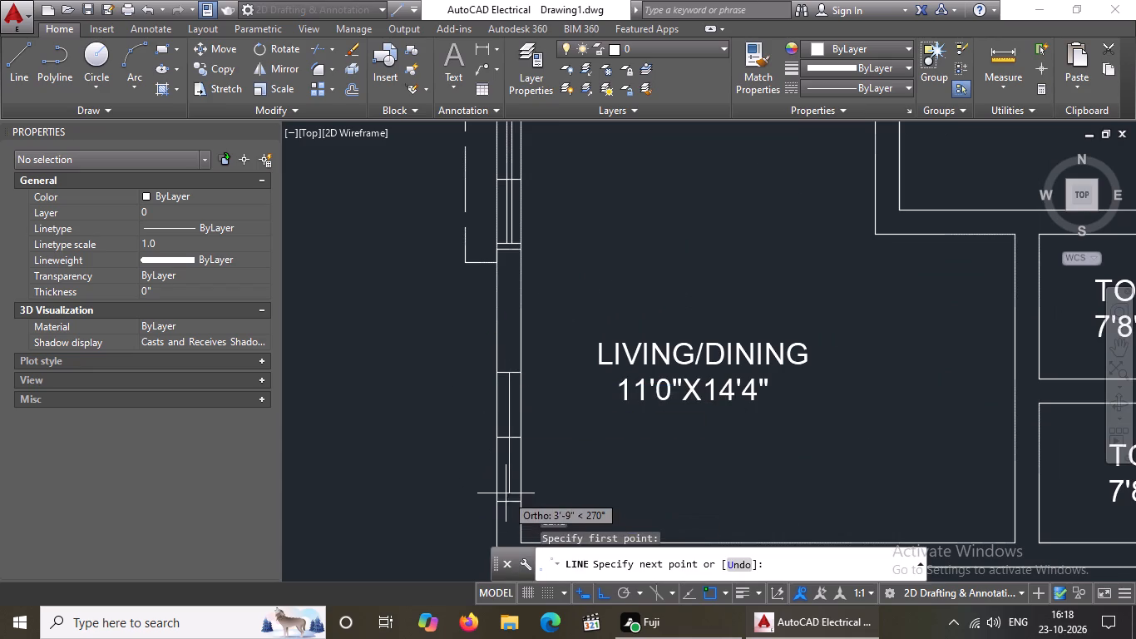
pyautogui.click(511, 503)
pyautogui.press('Escape')
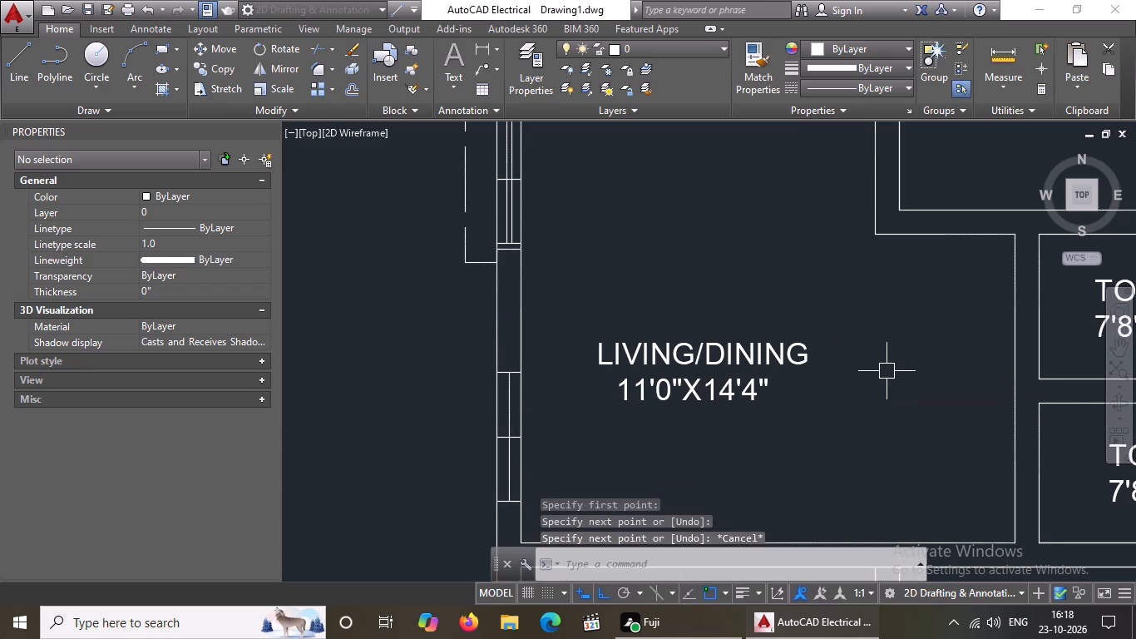
# Offset the lower living/dining window's centre line 1" to each side.
pyautogui.press('o')
pyautogui.press('Return')
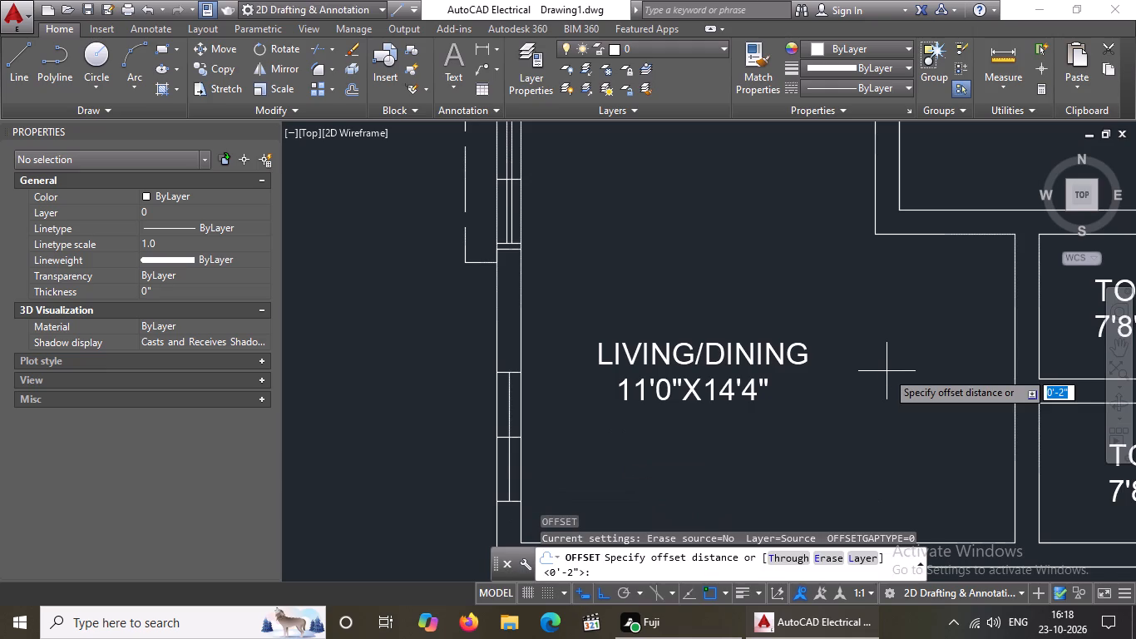
pyautogui.write('1"')
pyautogui.press('Return')
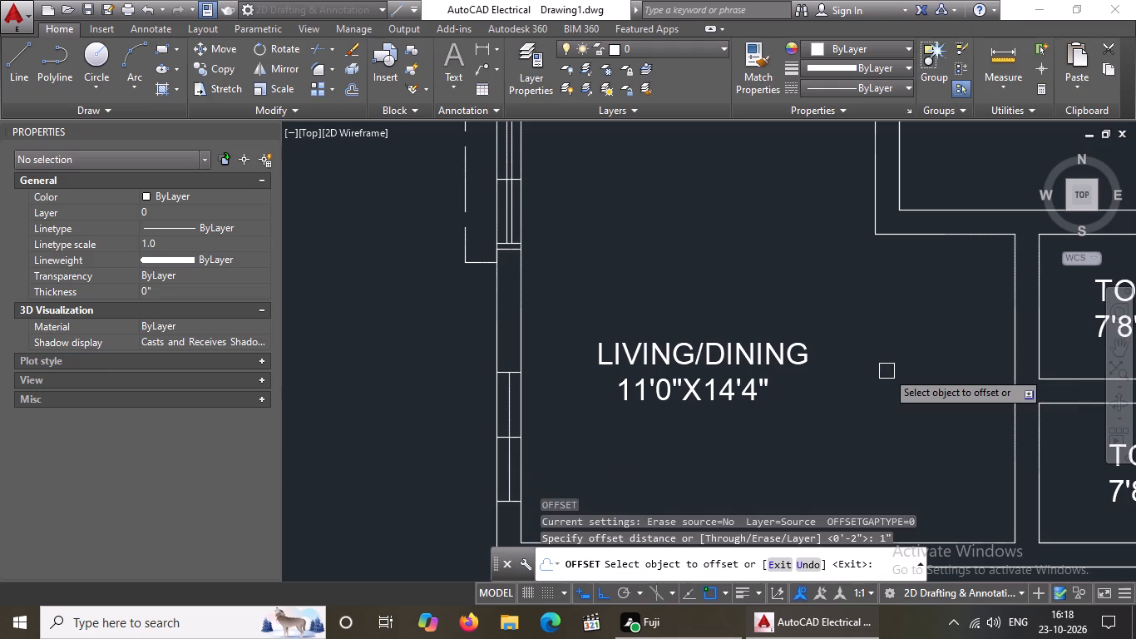
pyautogui.scroll(3, 488, 453)
pyautogui.moveTo(570, 346); pyautogui.dragTo(553, 353)
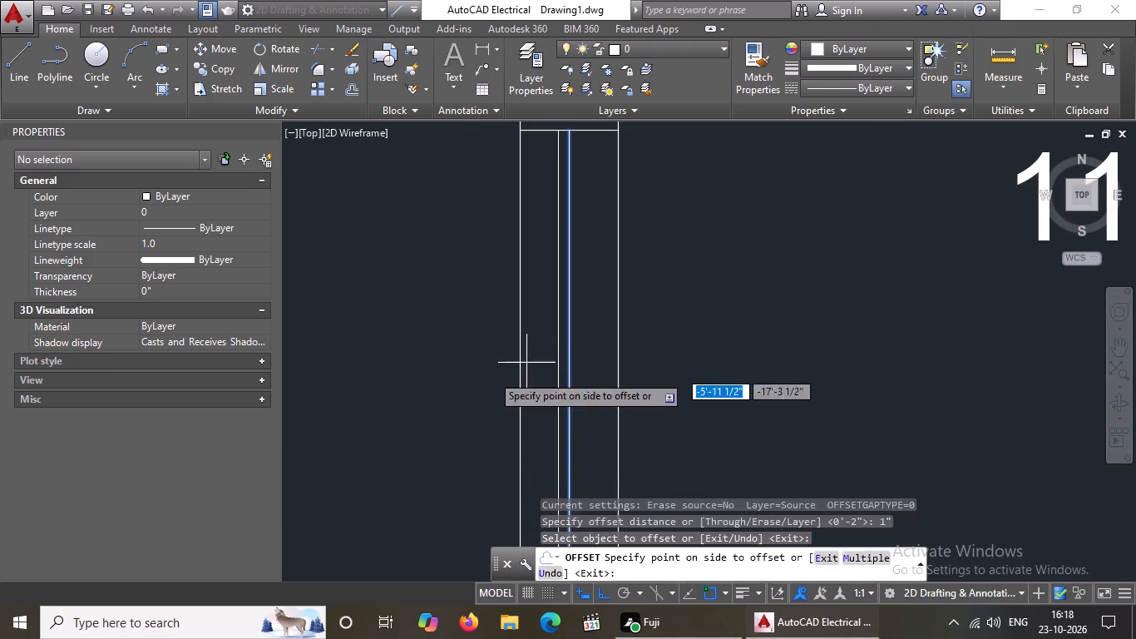
pyautogui.moveTo(490, 375); pyautogui.dragTo(497, 373)
pyautogui.moveTo(562, 355); pyautogui.dragTo(574, 352)
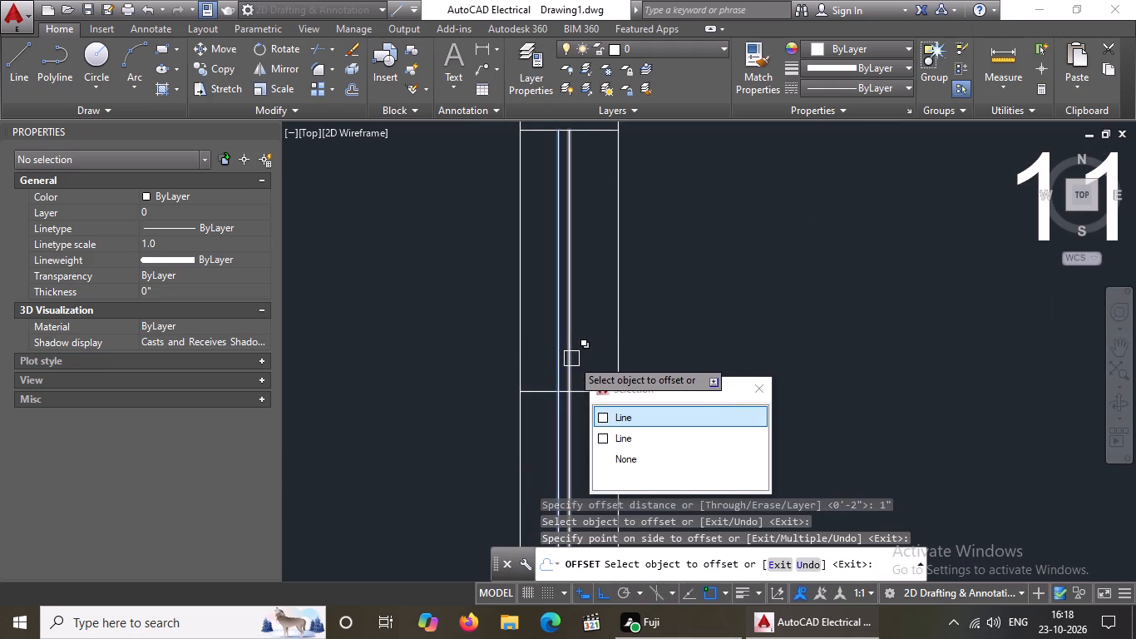
pyautogui.click(572, 358)
pyautogui.click(572, 358)
pyautogui.click(599, 353)
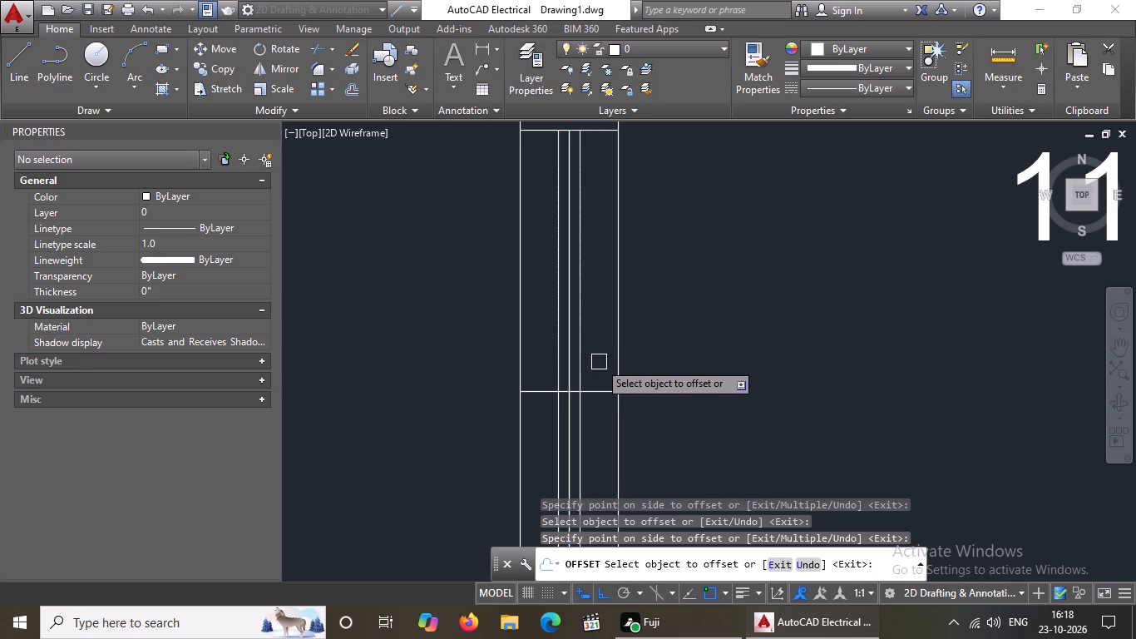
pyautogui.press('Escape')
# Erase the overlapping centre lines of the lower living/dining window, keeping the two offset lines.
pyautogui.click(571, 379)
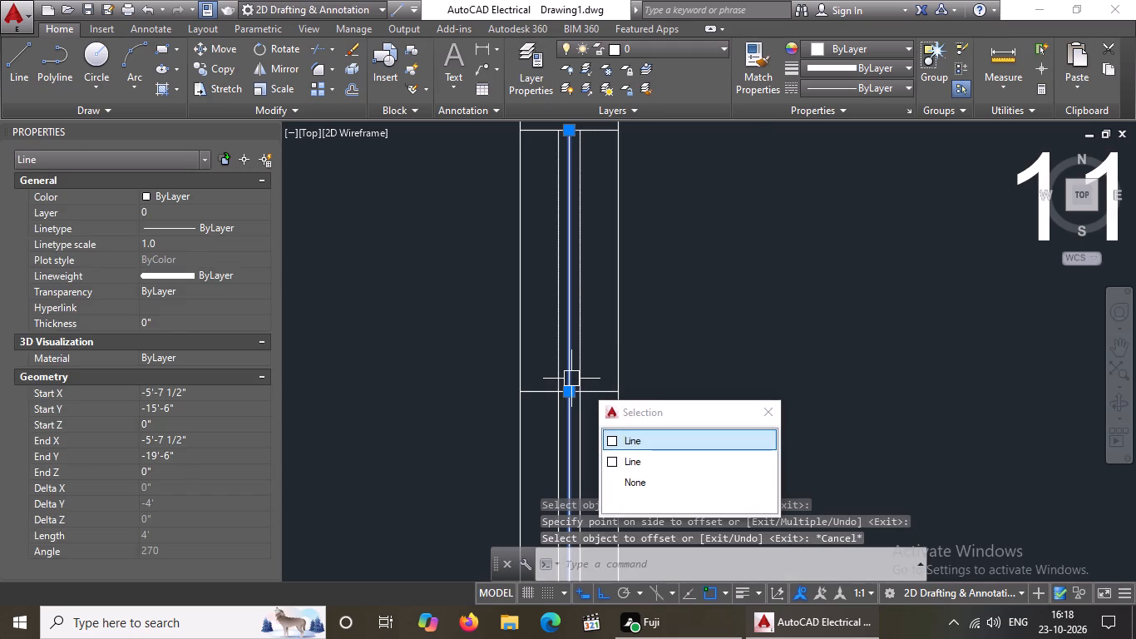
pyautogui.press('Delete')
pyautogui.click(572, 370)
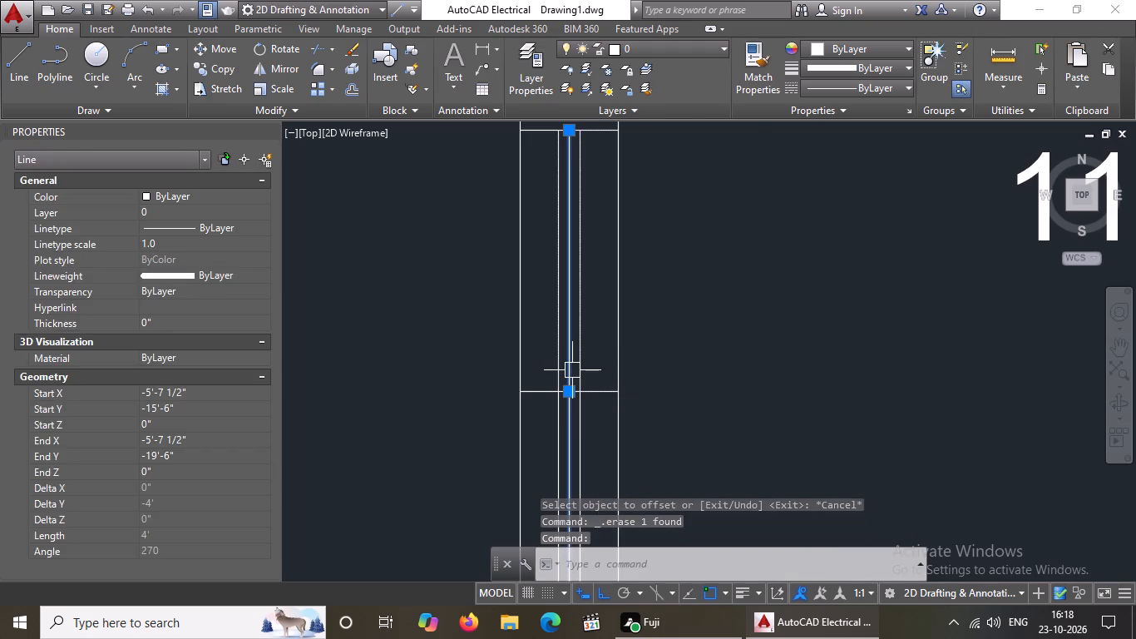
pyautogui.press('Delete')
pyautogui.scroll(-3, 580, 367)
pyautogui.press('Escape')
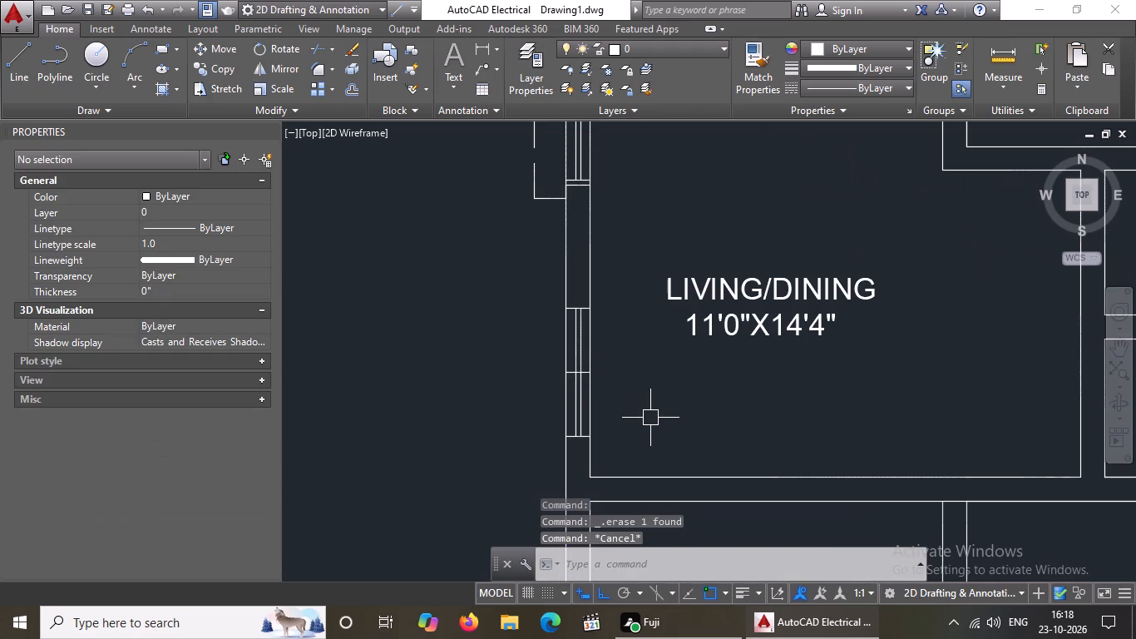
# Offset the lower living/dining window's top and bottom end lines outward by 2" along the wall.
pyautogui.press('o')
pyautogui.press('Return')
pyautogui.write('2"')
pyautogui.press('Return')
pyautogui.scroll(3, 591, 315)
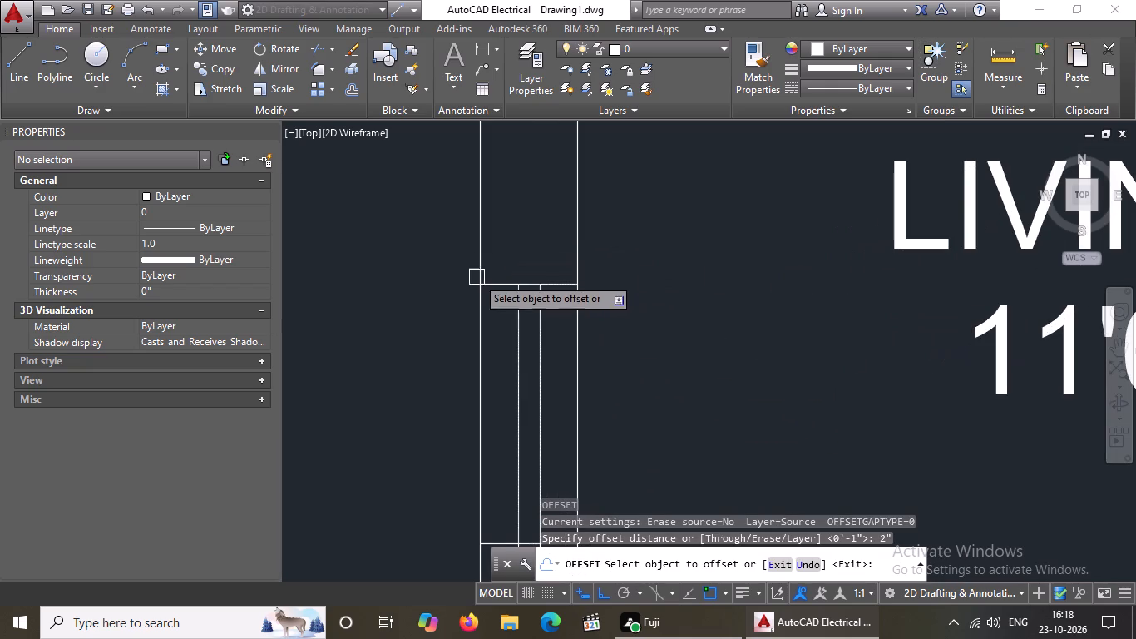
pyautogui.click(495, 284)
pyautogui.click(521, 214)
pyautogui.scroll(-3, 526, 213)
pyautogui.scroll(4, 547, 377)
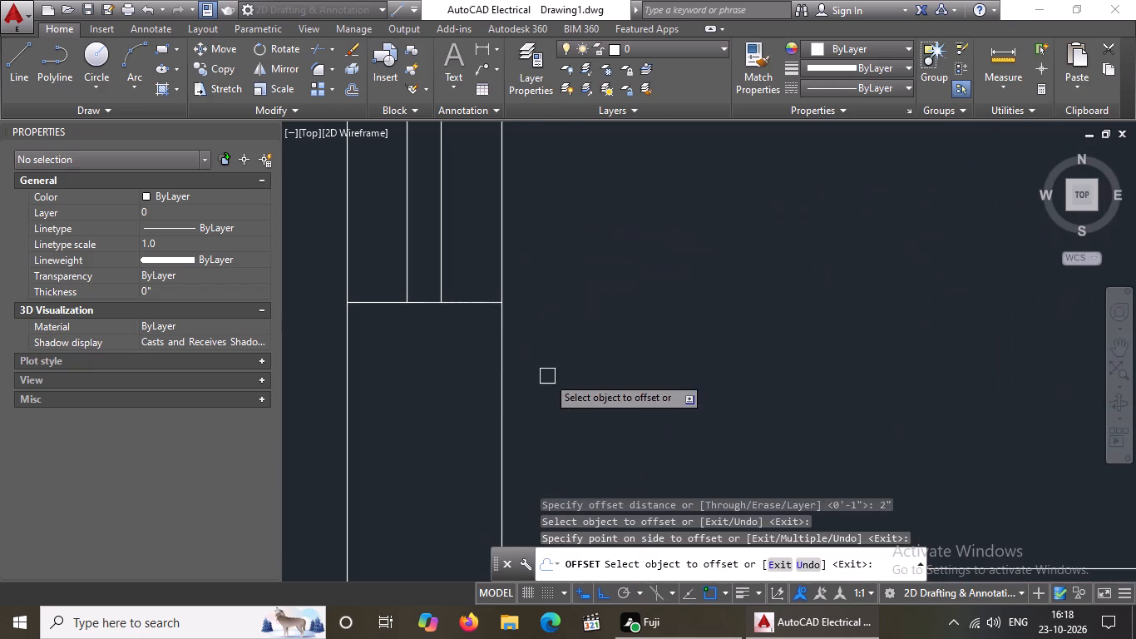
pyautogui.moveTo(468, 300); pyautogui.dragTo(466, 315)
pyautogui.click(462, 355)
pyautogui.scroll(-7, 472, 356)
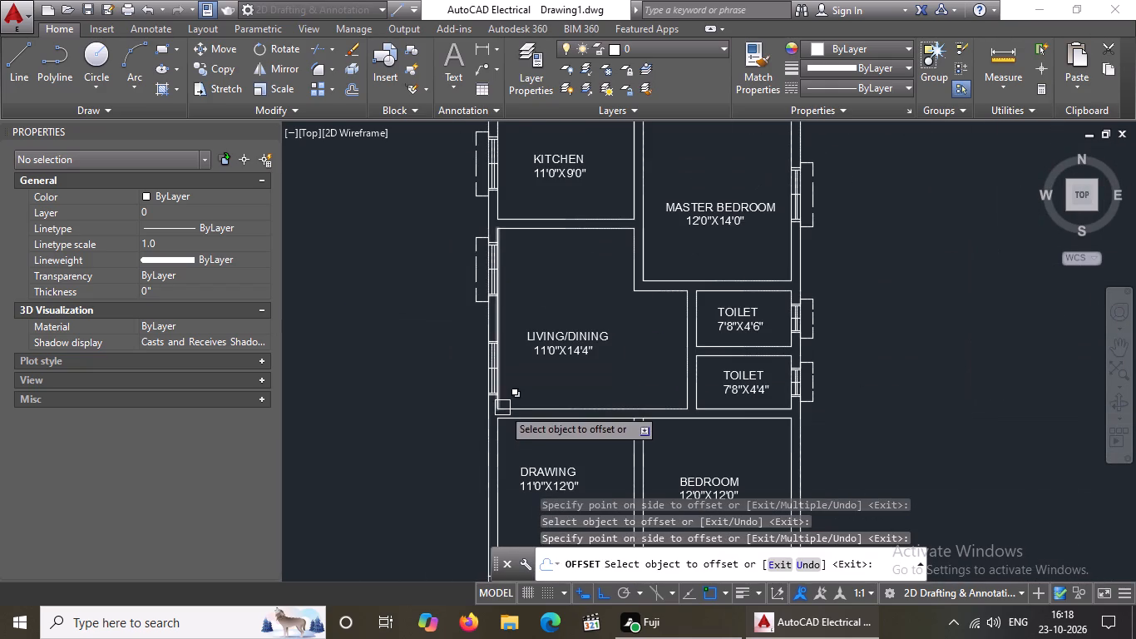
pyautogui.press('Escape')
# Draw the upper part of this window's projection: 5" up along the outer wall from its top outer corner, and 1' outward.
pyautogui.scroll(2, 447, 326)
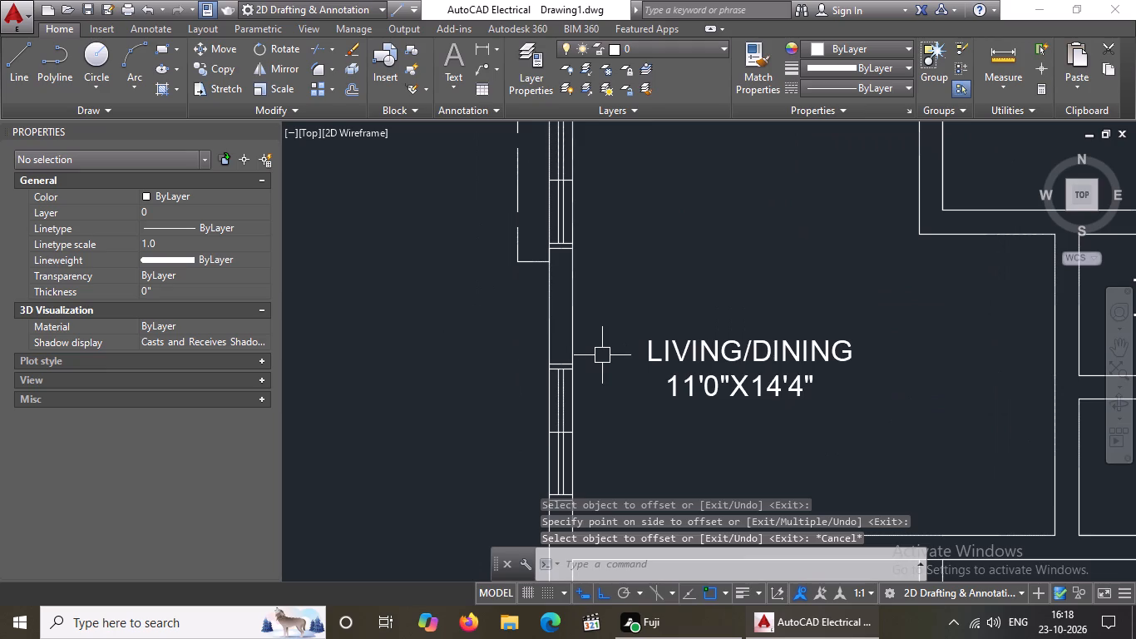
pyautogui.press('l')
pyautogui.press('Return')
pyautogui.scroll(3, 532, 363)
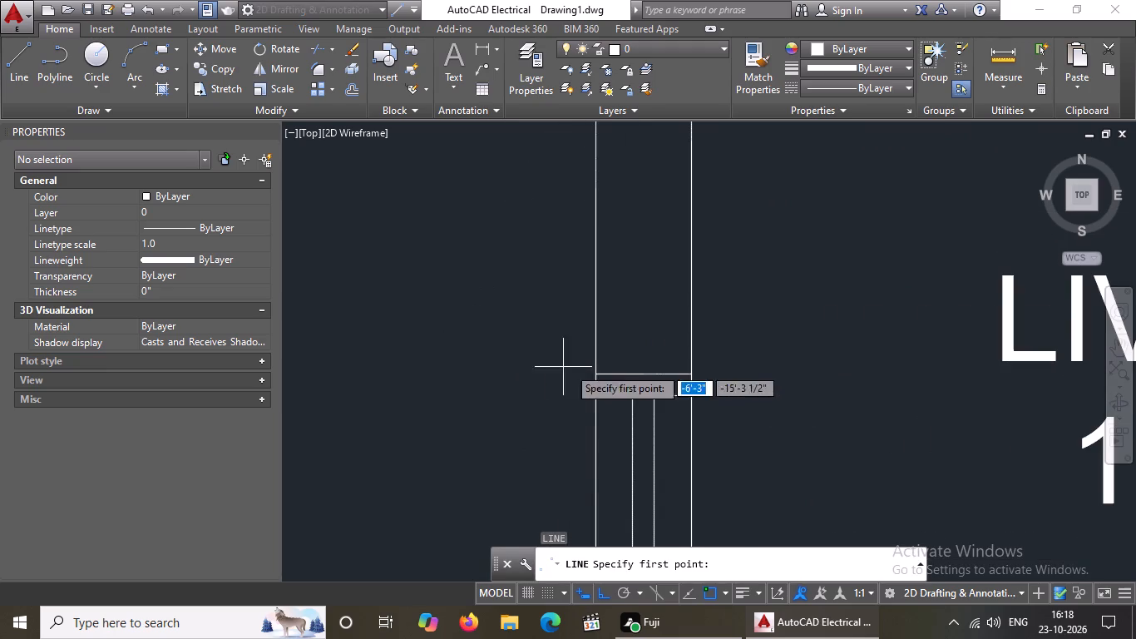
pyautogui.moveTo(597, 374); pyautogui.dragTo(604, 346)
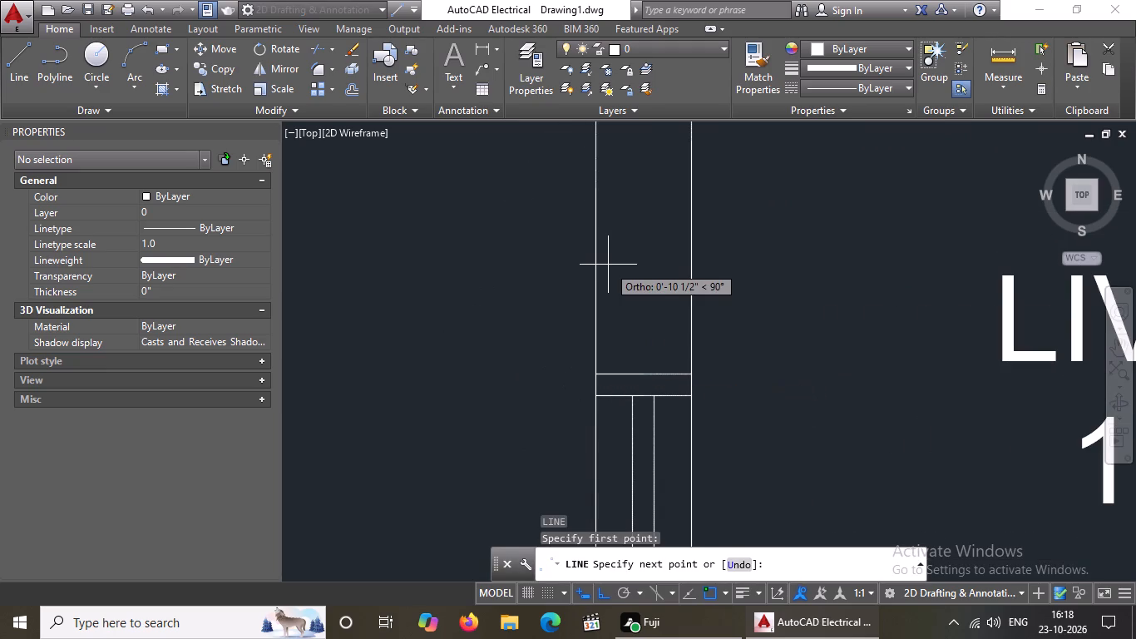
pyautogui.press('5')
pyautogui.hotkey('shift', '"')
pyautogui.press('Return')
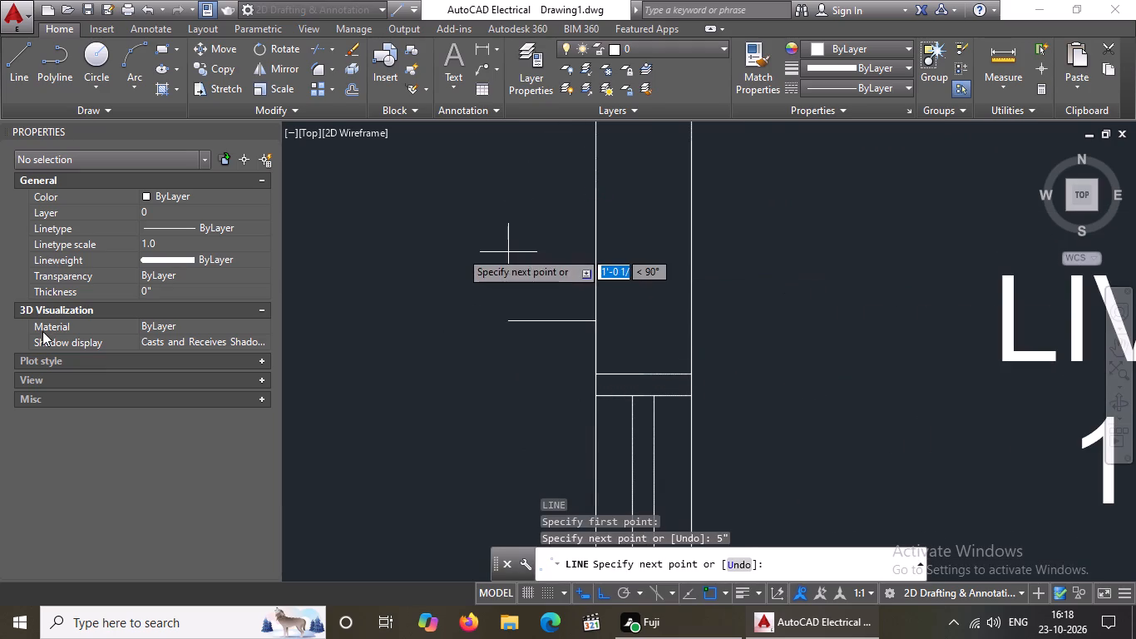
pyautogui.write("1'")
pyautogui.press('Return')
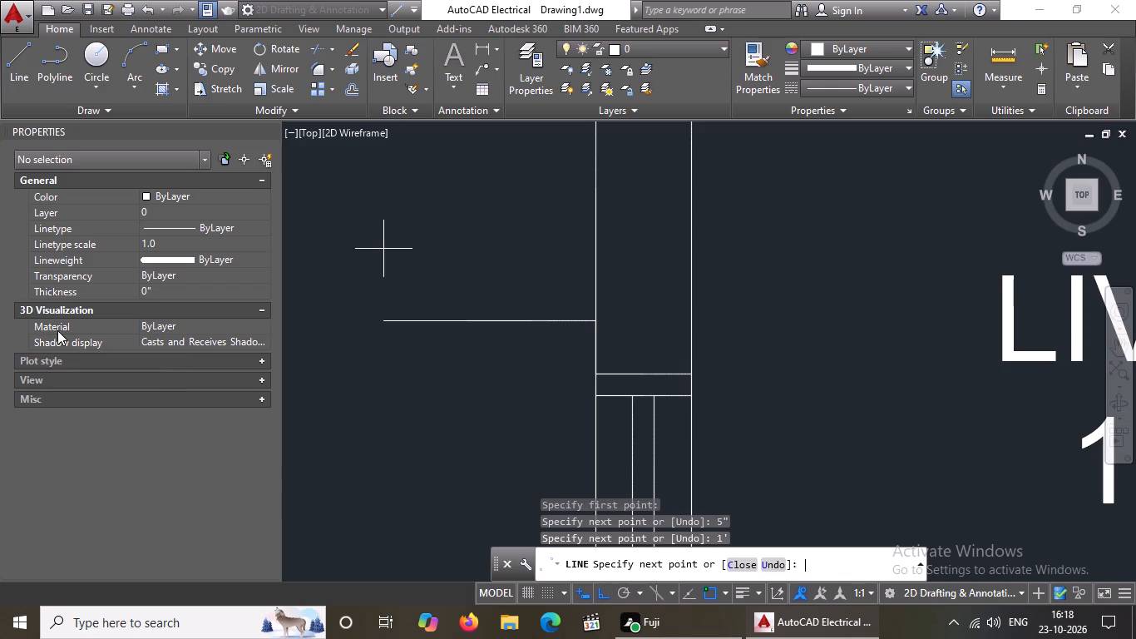
# Draw the lower part of the window's projection: 5" down from its bottom outer corner, 1' outward, and up to the upper part's outer end.
pyautogui.scroll(-4, 123, 352)
pyautogui.scroll(-3, 488, 324)
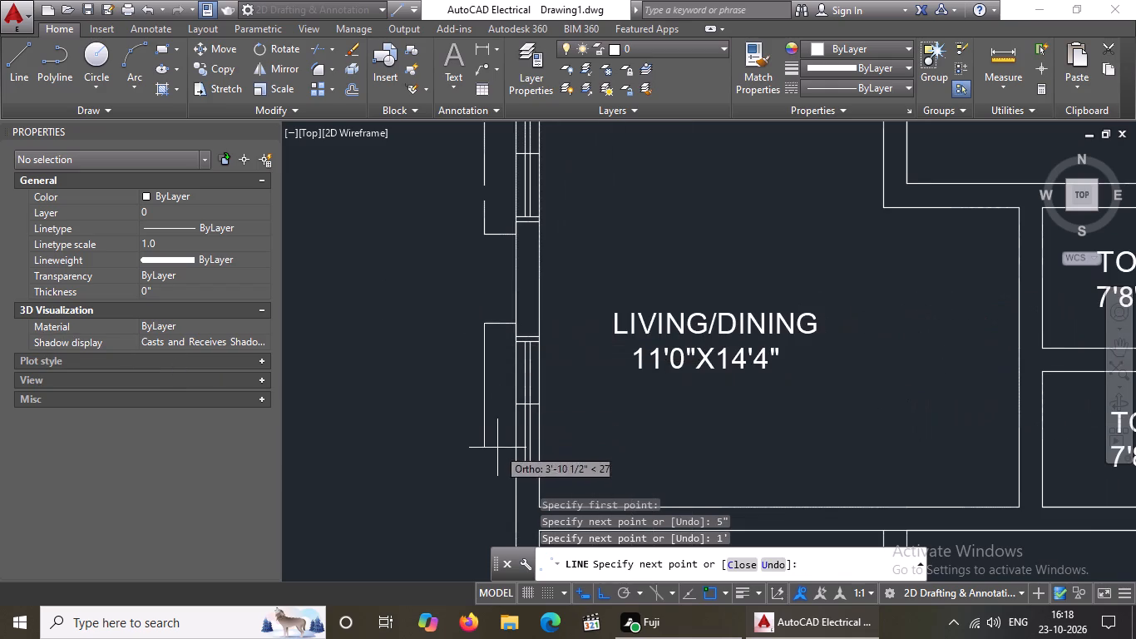
pyautogui.moveTo(497, 448); pyautogui.dragTo(498, 382, button='middle')
pyautogui.press('Return')
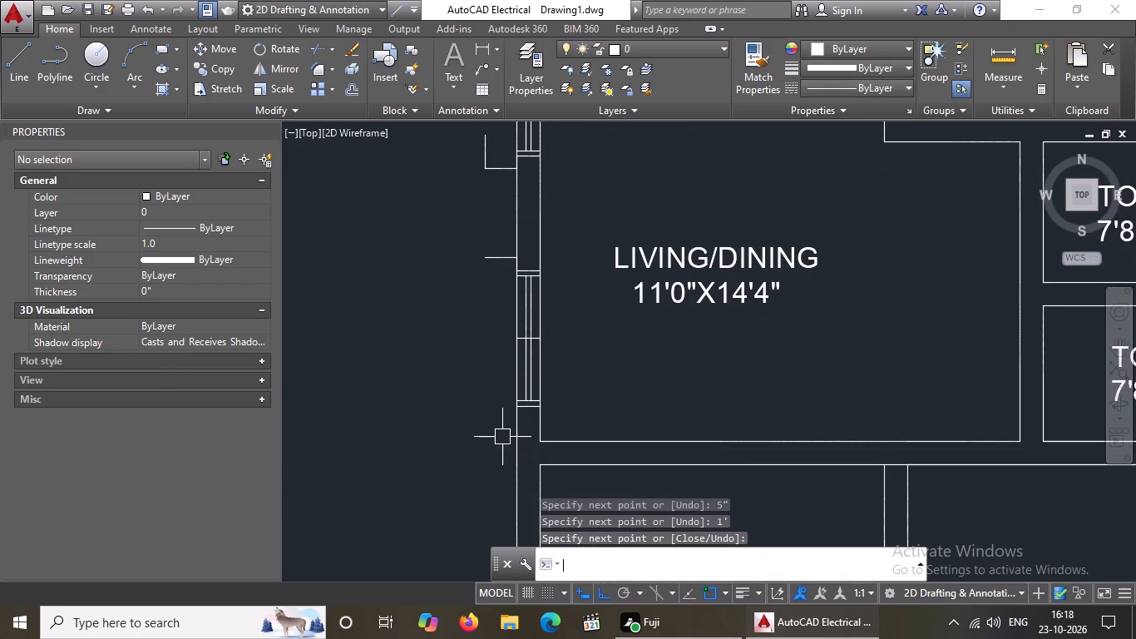
pyautogui.press('l')
pyautogui.press('Return')
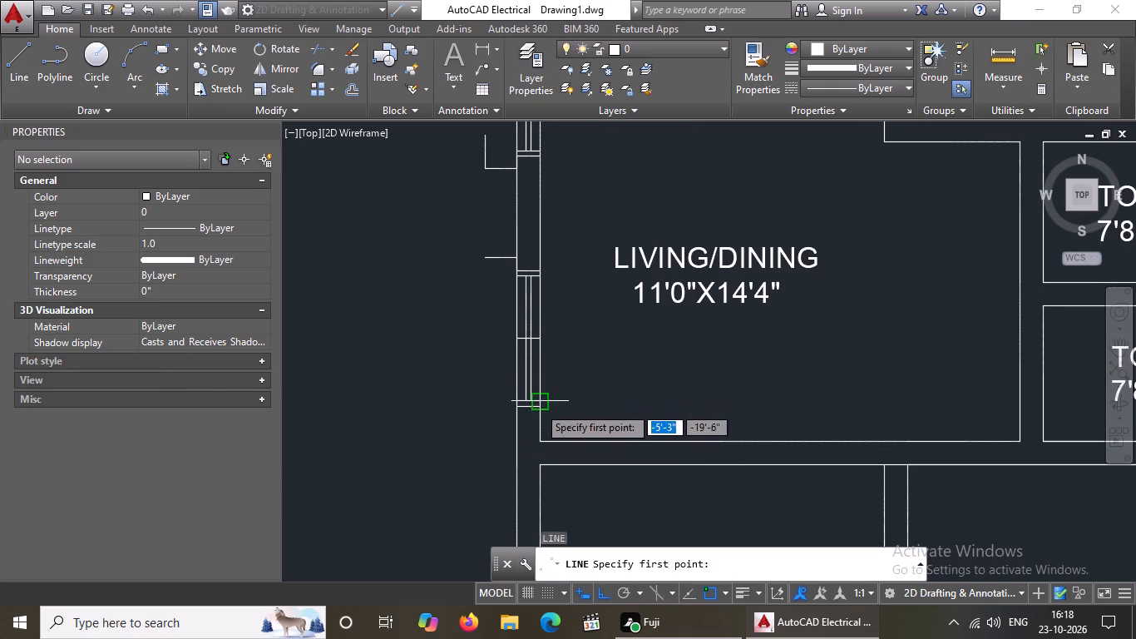
pyautogui.moveTo(517, 406); pyautogui.dragTo(517, 472)
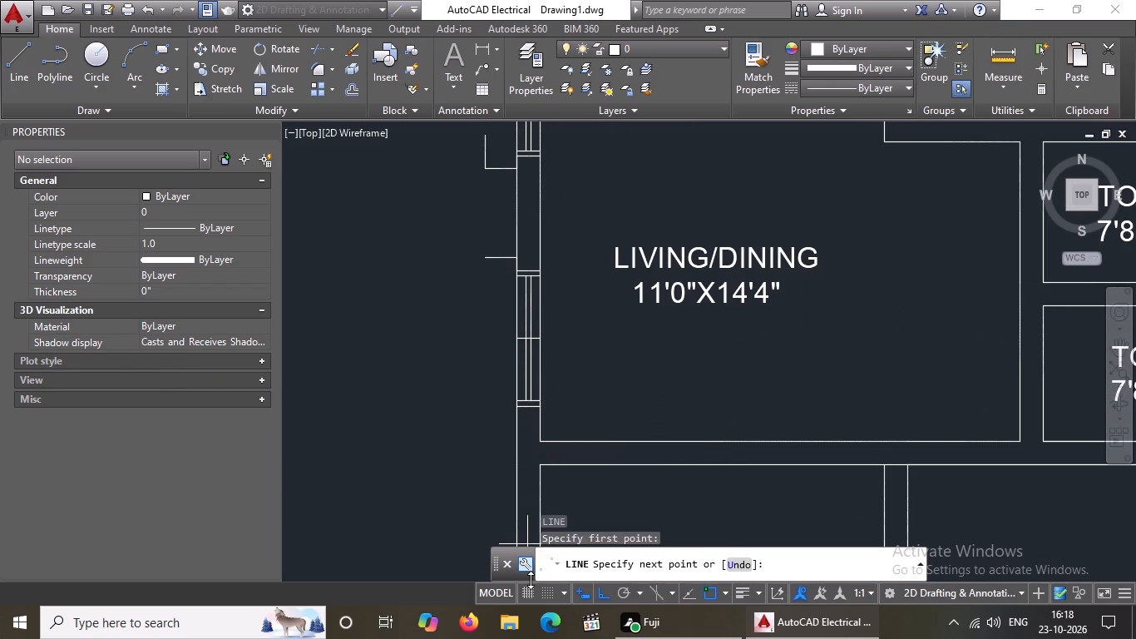
pyautogui.press('5')
pyautogui.hotkey('shift', '"')
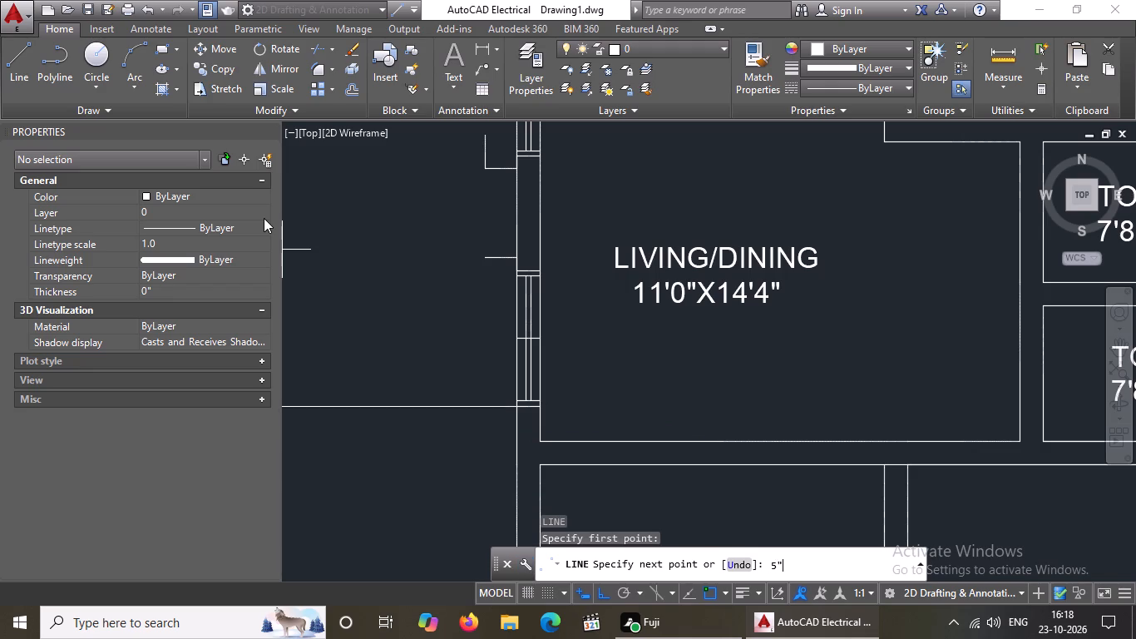
pyautogui.press('Return')
pyautogui.scroll(1, 264, 218)
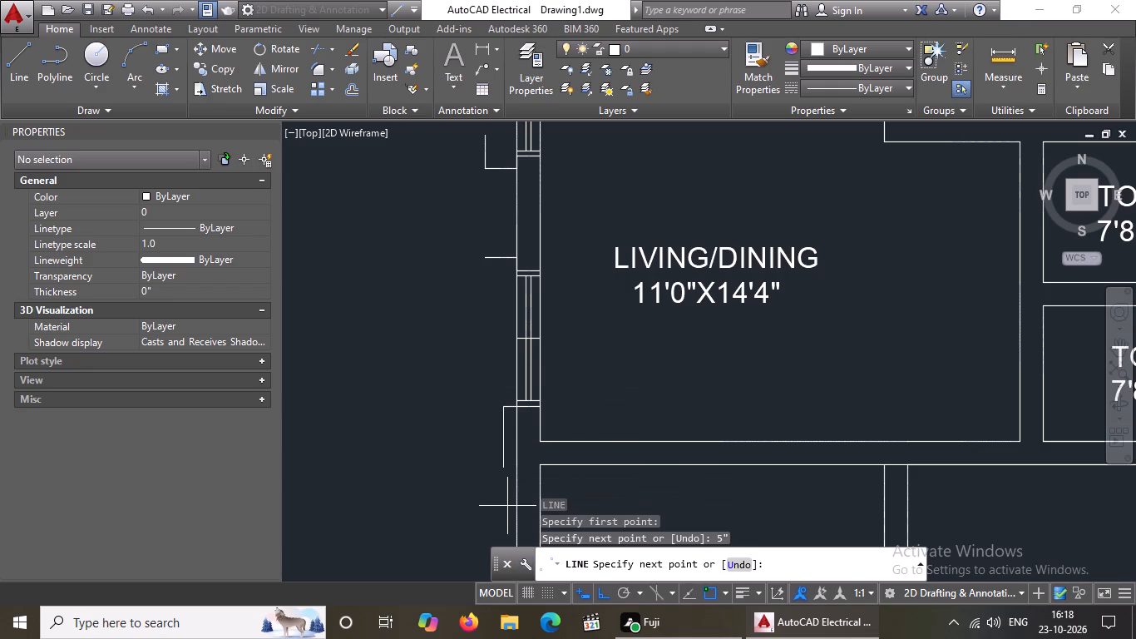
pyautogui.hotkey('ctrl', 'z')
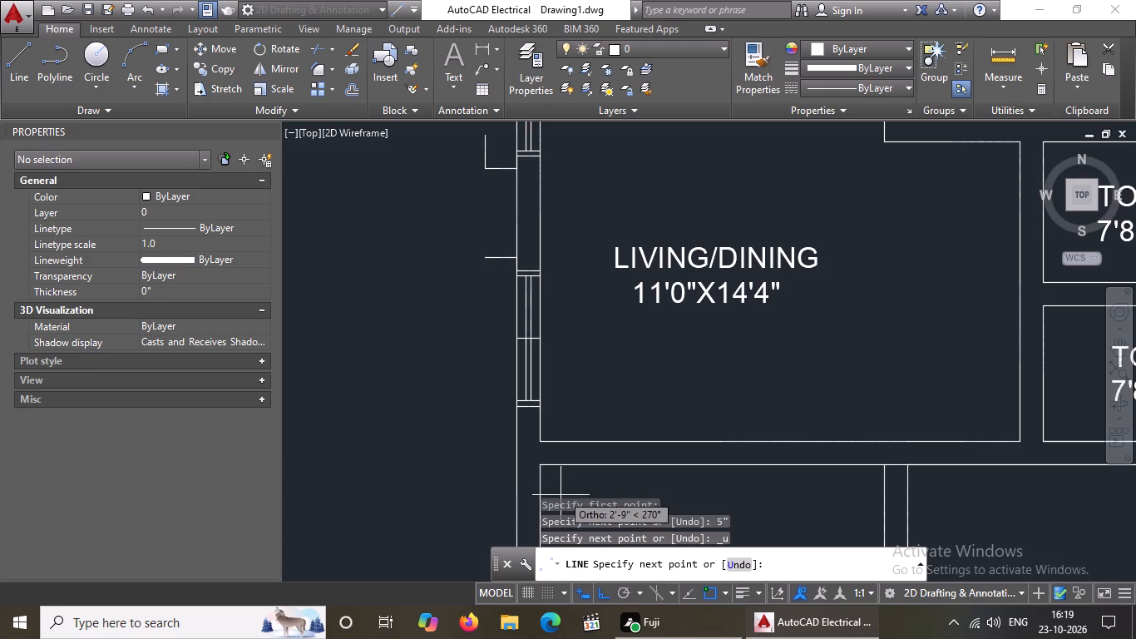
pyautogui.write('5"')
pyautogui.press('Return')
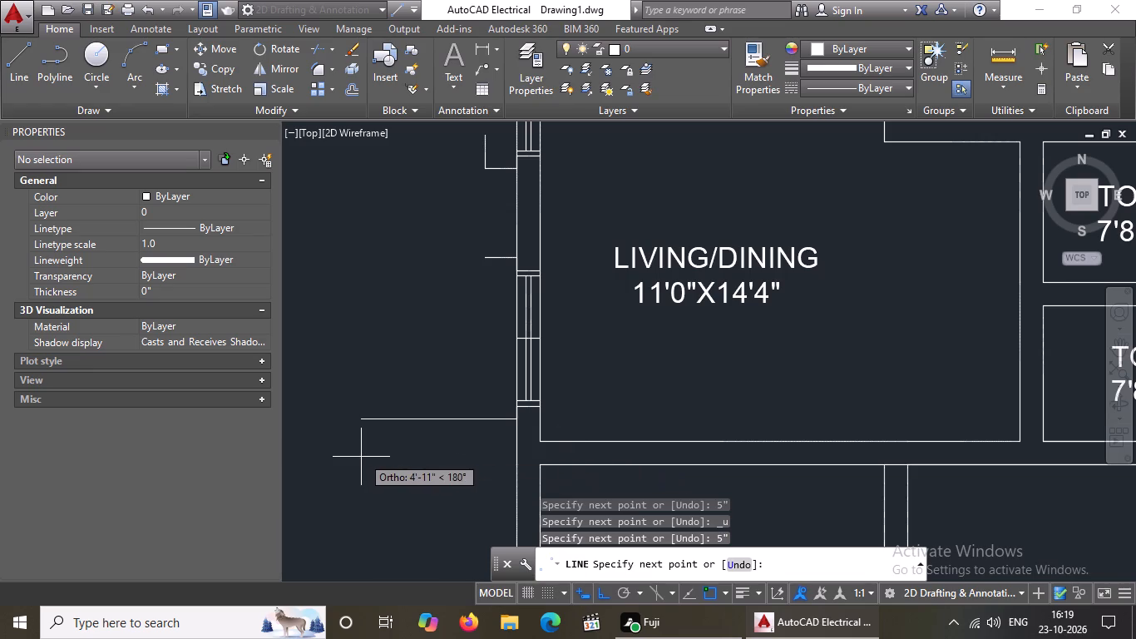
pyautogui.write("1'")
pyautogui.press('Return')
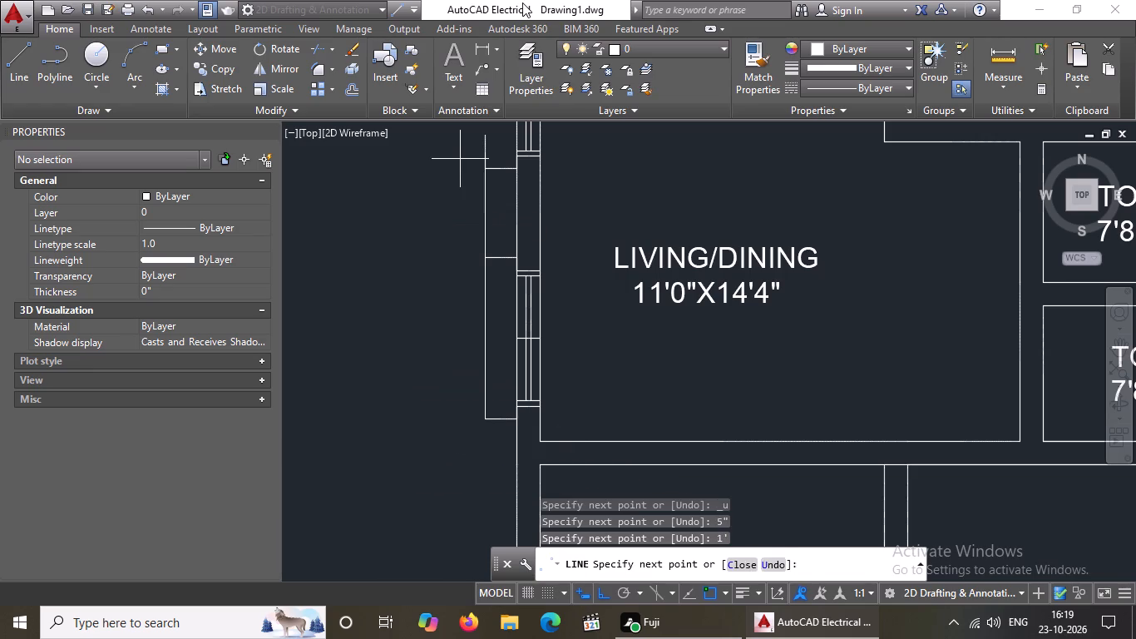
pyautogui.click(486, 256)
pyautogui.press('Escape')
# Apply the ACAD_ISO02W100 linetype to the outer and lower projection lines of the lower living/dining window.
pyautogui.scroll(-3, 487, 259)
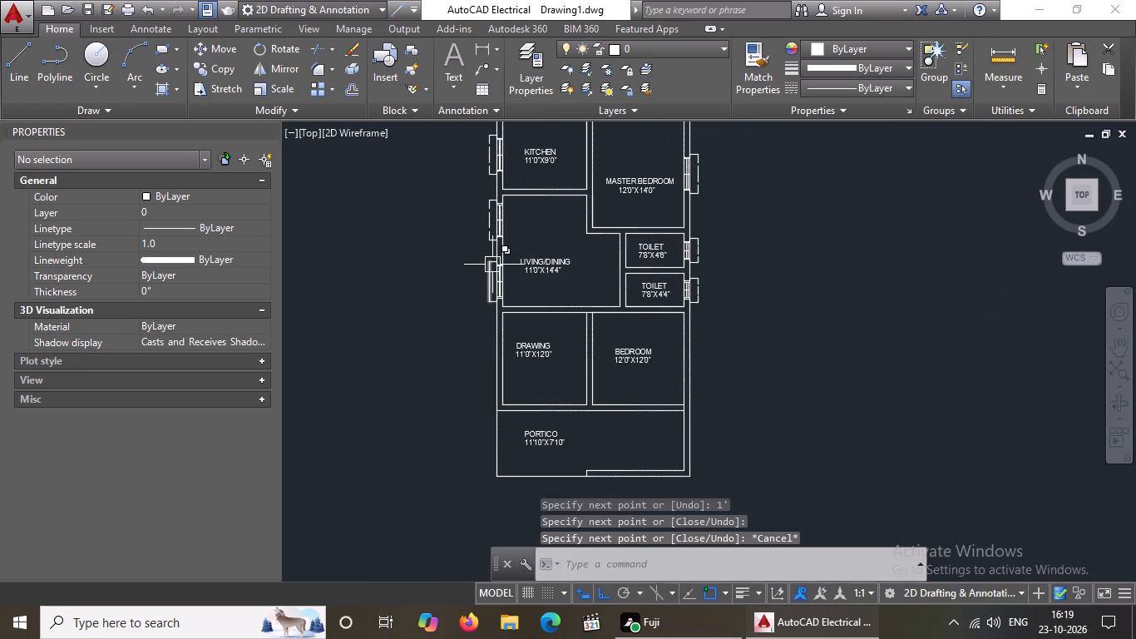
pyautogui.scroll(1, 496, 246)
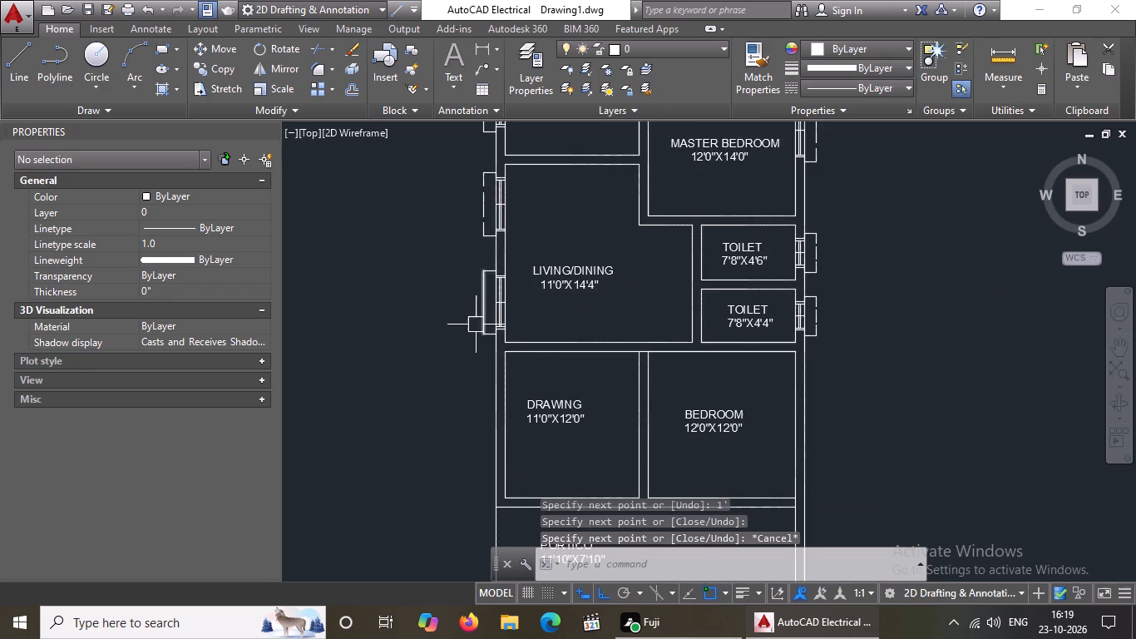
pyautogui.scroll(3, 477, 325)
pyautogui.scroll(-2, 492, 309)
pyautogui.click(474, 211)
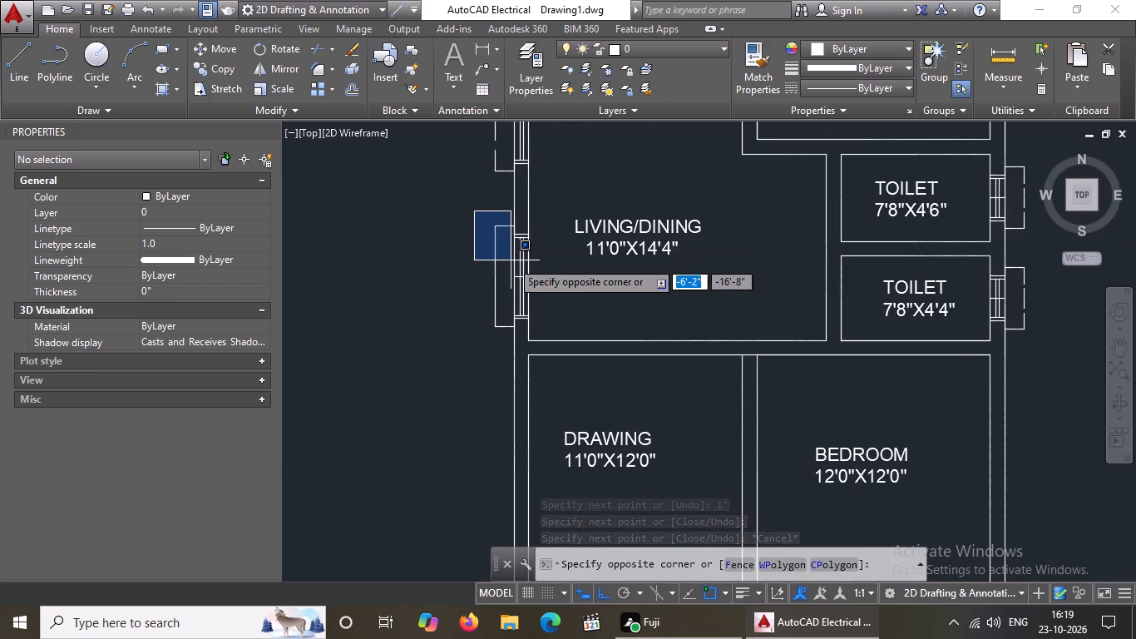
pyautogui.scroll(-2, 511, 260)
pyautogui.scroll(4, 508, 284)
pyautogui.click(535, 299)
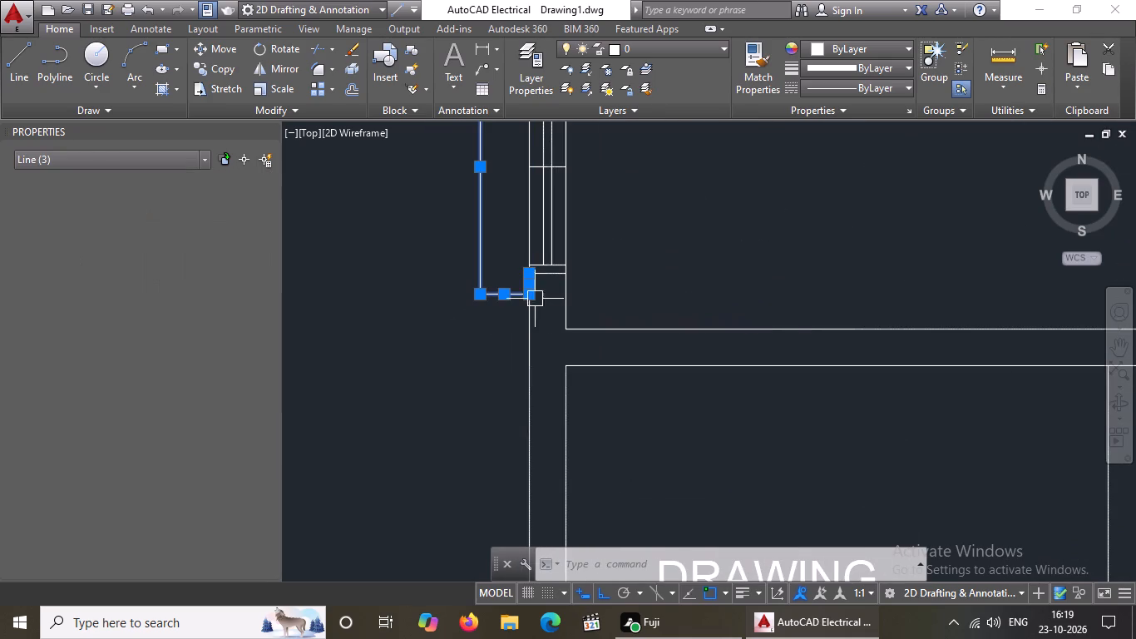
pyautogui.click(835, 92)
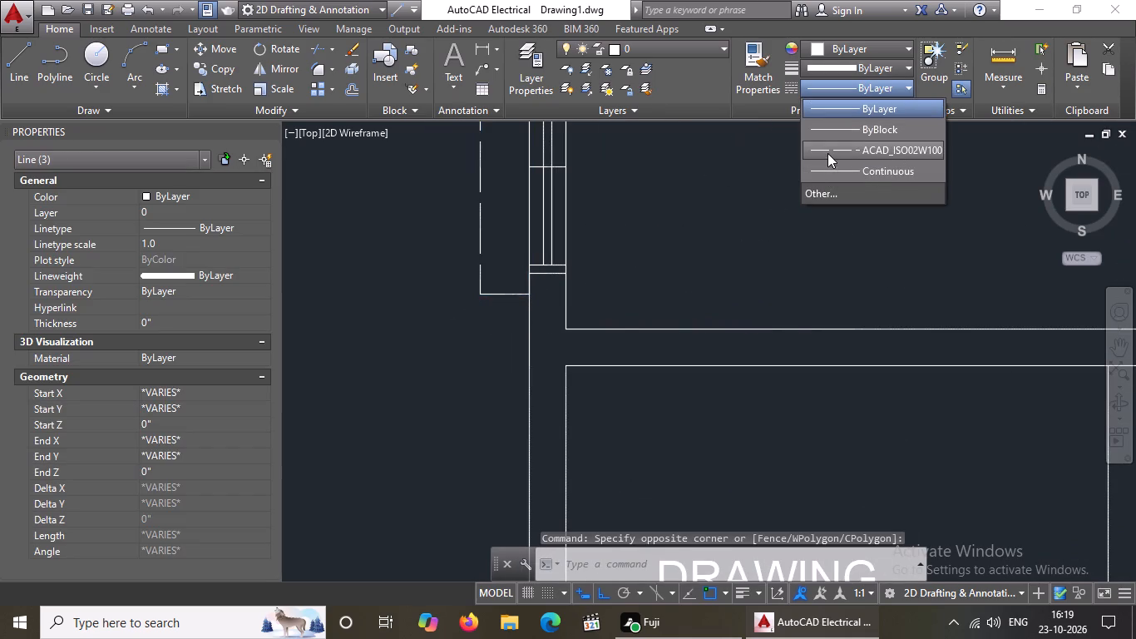
pyautogui.click(827, 151)
# Set the linetype scale of the selected projection lines to 2.
pyautogui.scroll(-2, 618, 300)
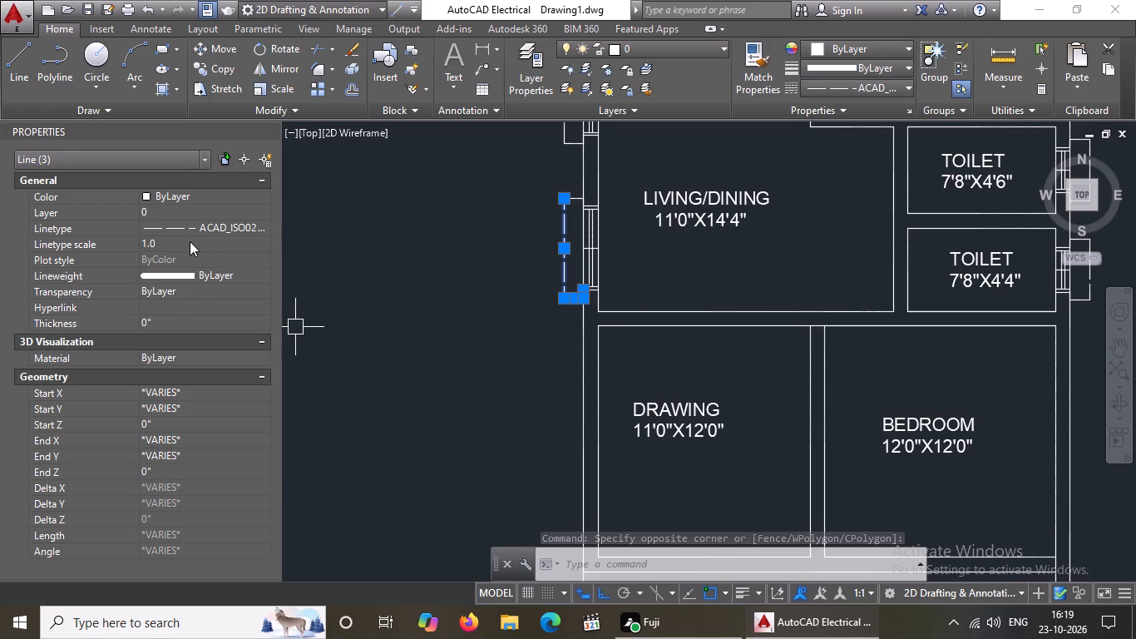
pyautogui.click(190, 241)
pyautogui.press('BackSpace')
pyautogui.press('BackSpace')
pyautogui.press('BackSpace')
pyautogui.press('2')
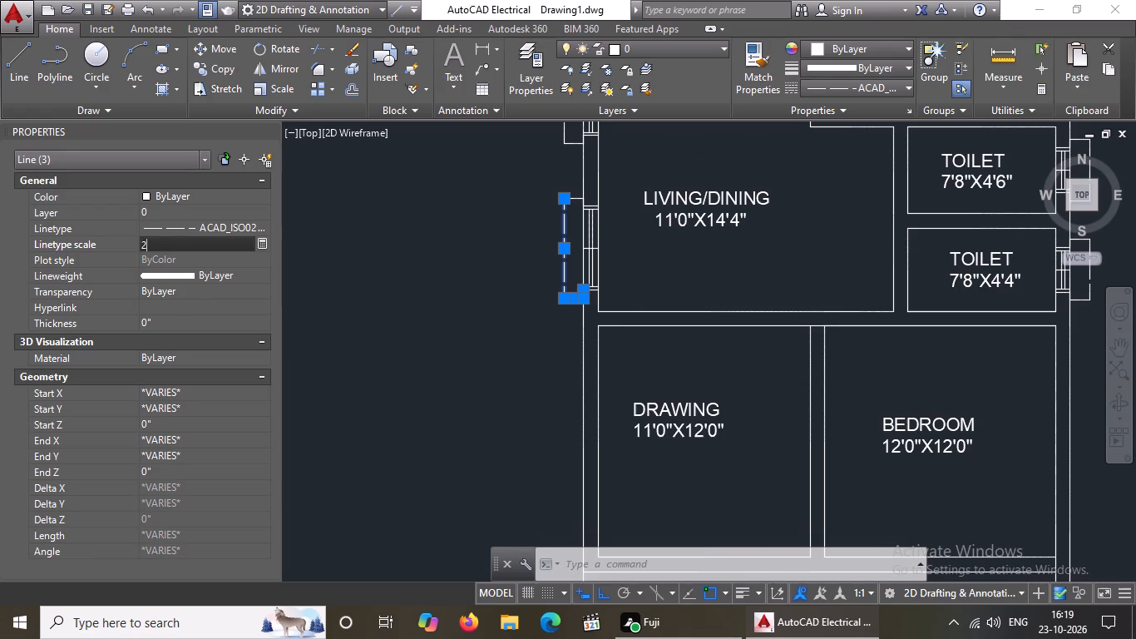
pyautogui.press('Return')
pyautogui.scroll(-2, 409, 269)
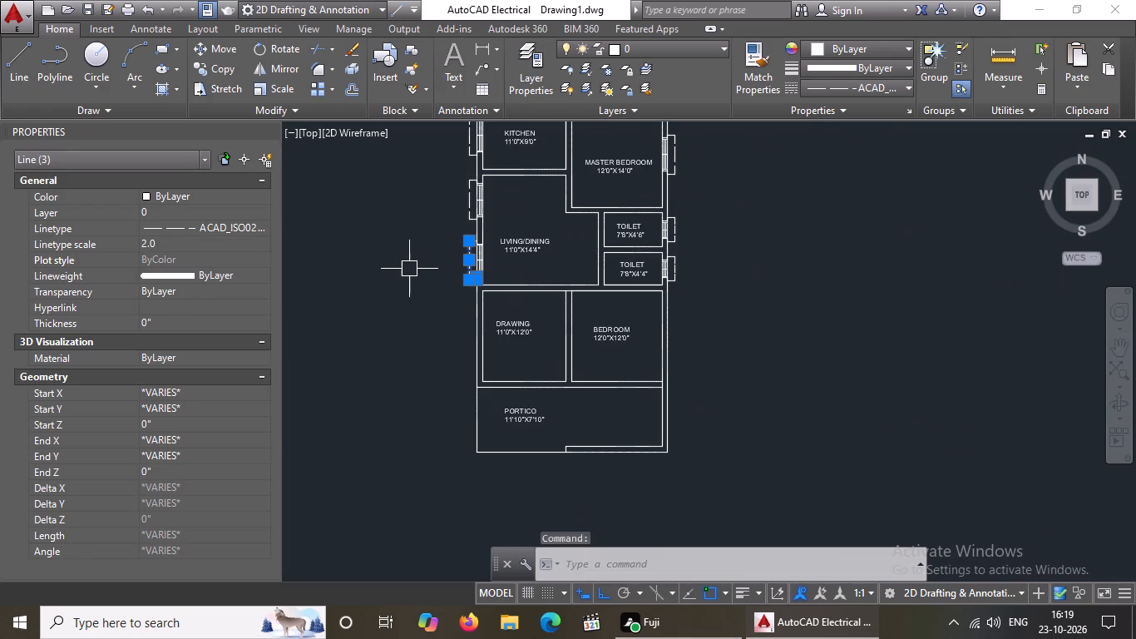
pyautogui.scroll(2, 387, 255)
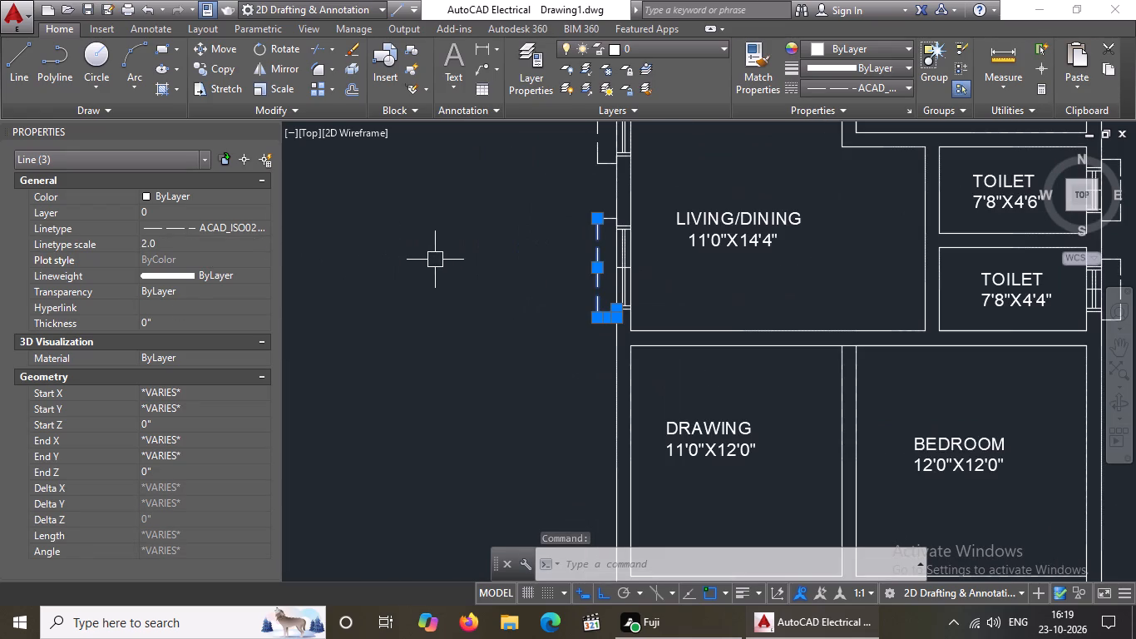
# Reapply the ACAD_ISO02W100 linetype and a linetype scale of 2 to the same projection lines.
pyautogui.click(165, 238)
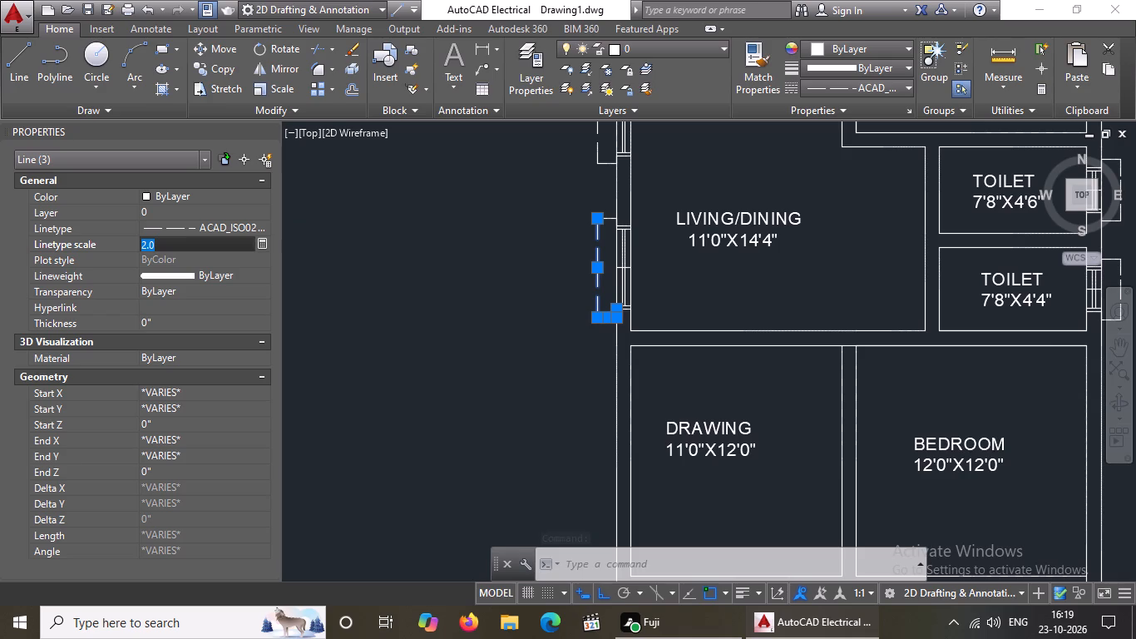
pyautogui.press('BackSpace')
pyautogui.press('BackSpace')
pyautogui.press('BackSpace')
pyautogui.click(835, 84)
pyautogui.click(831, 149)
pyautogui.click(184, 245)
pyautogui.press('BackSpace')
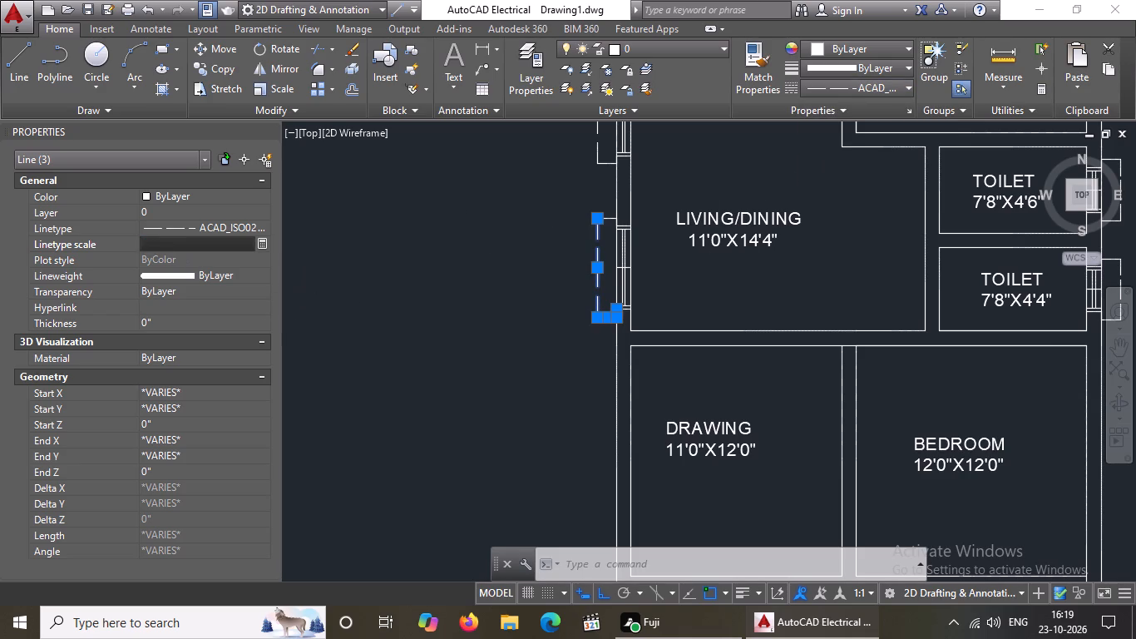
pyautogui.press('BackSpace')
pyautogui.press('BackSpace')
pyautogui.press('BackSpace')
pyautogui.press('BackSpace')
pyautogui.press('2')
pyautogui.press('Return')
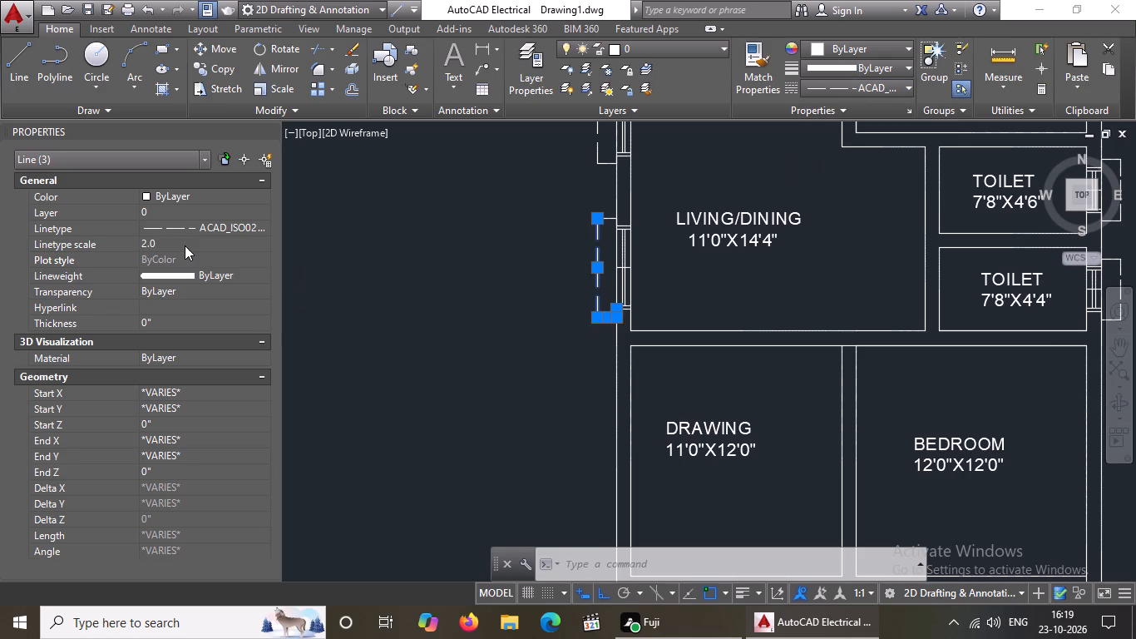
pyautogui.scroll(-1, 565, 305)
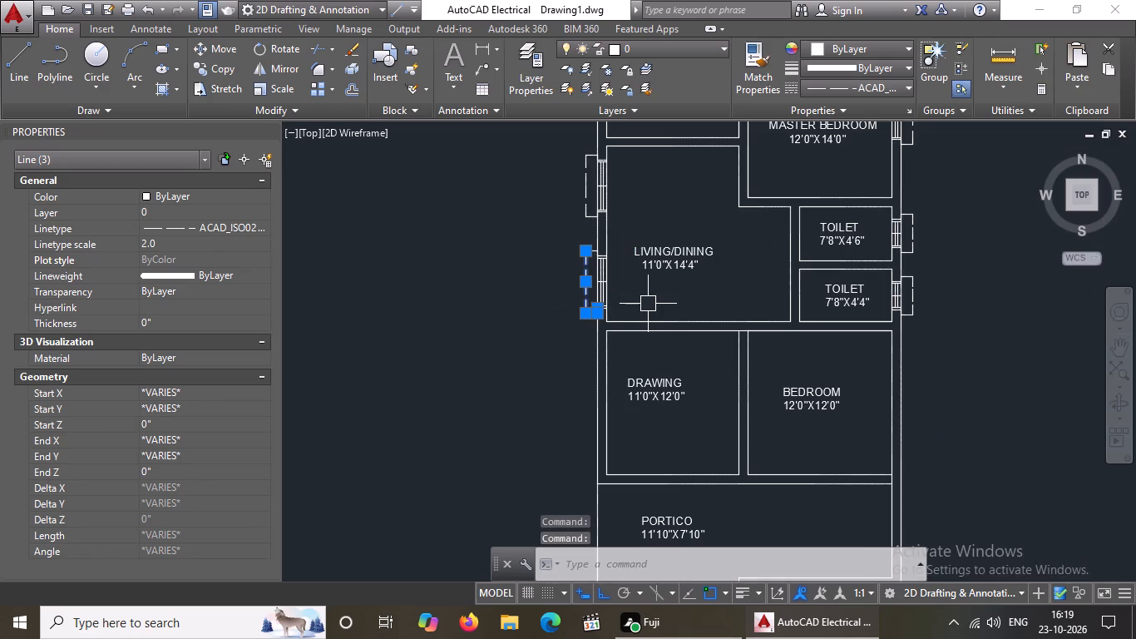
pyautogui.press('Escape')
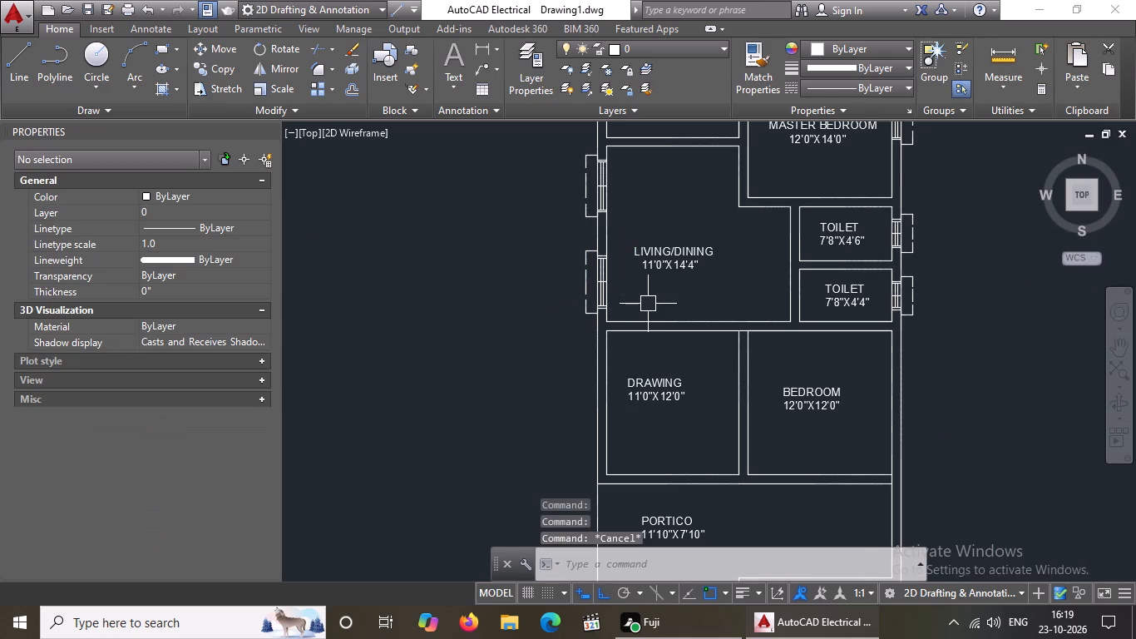
# Draw a 9" line across the drawing room's west wall from the midpoint of its inner face.
pyautogui.moveTo(692, 447); pyautogui.dragTo(575, 407, button='middle')
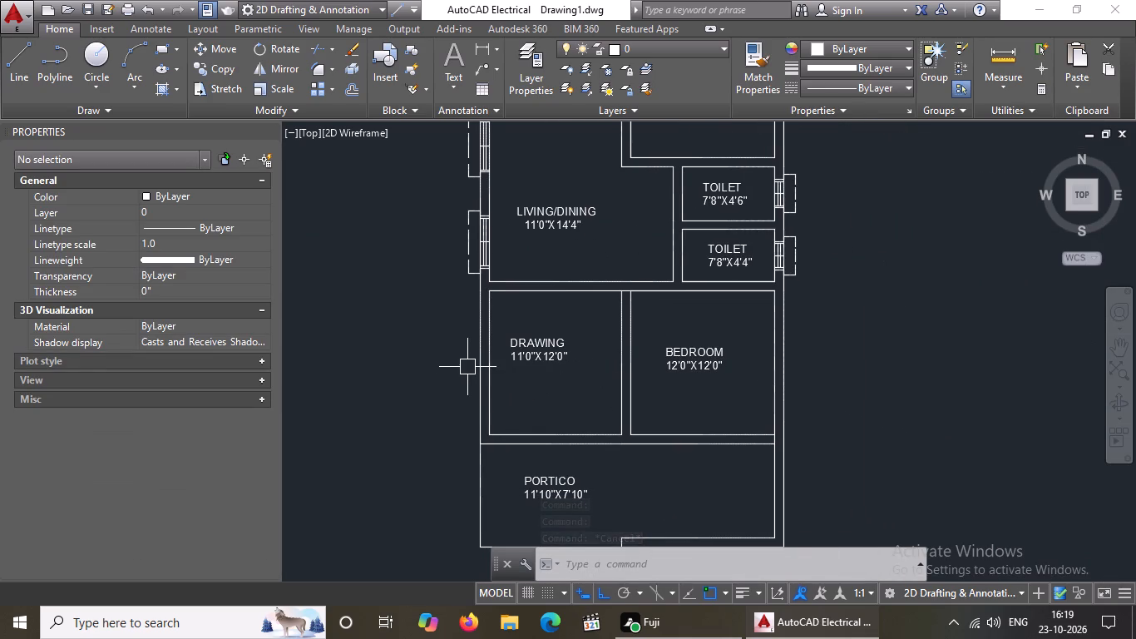
pyautogui.moveTo(506, 377); pyautogui.dragTo(506, 359, button='middle')
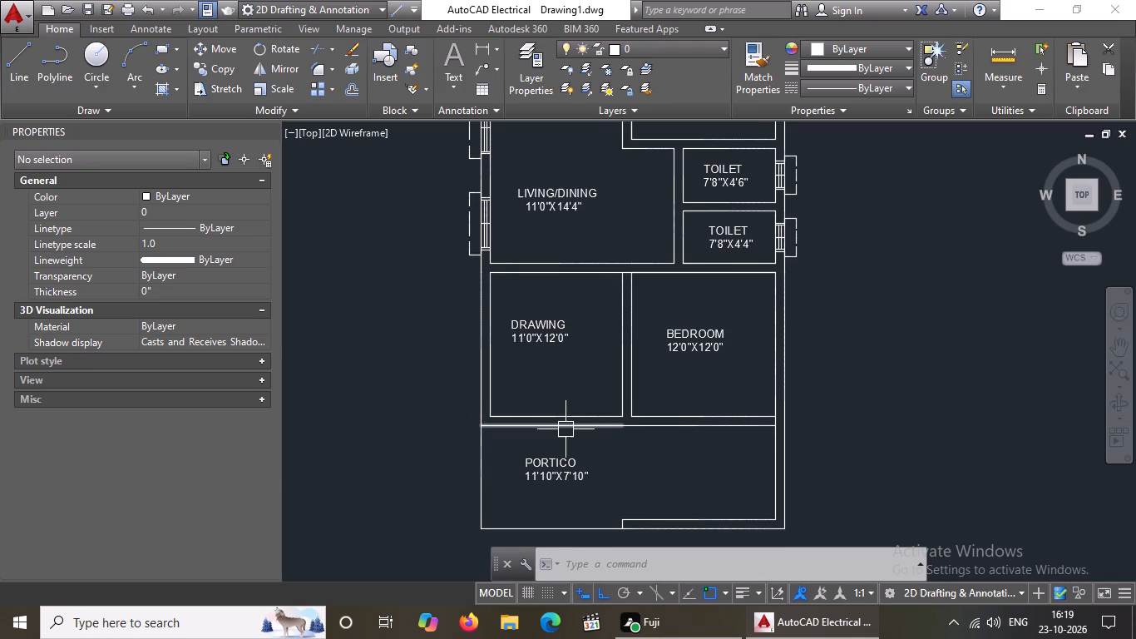
pyautogui.click(12, 69)
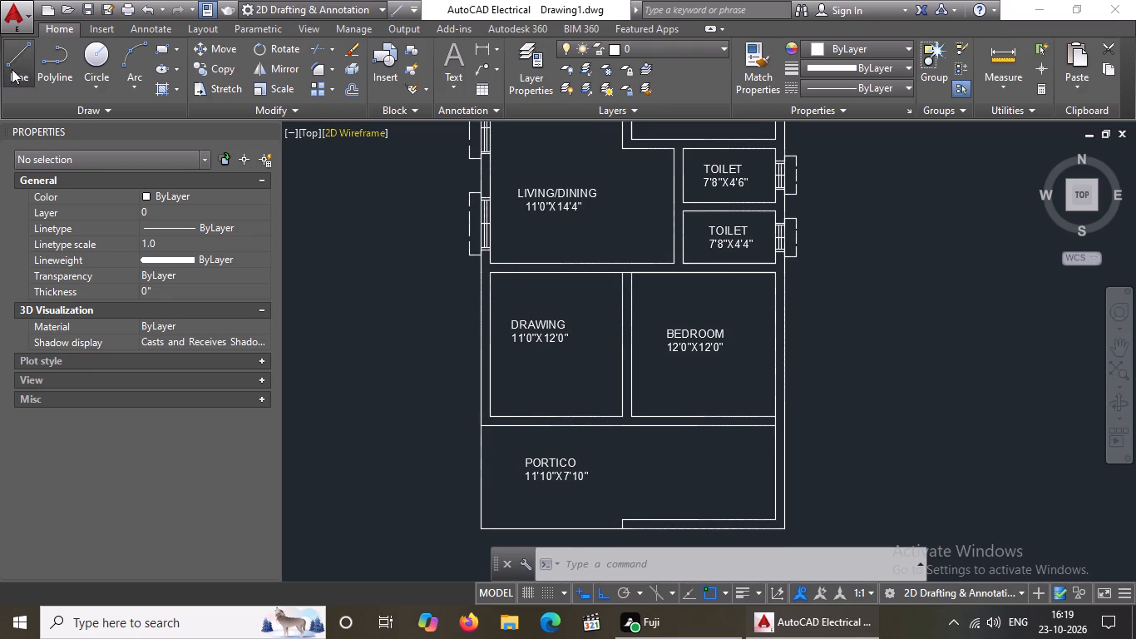
pyautogui.click(491, 343)
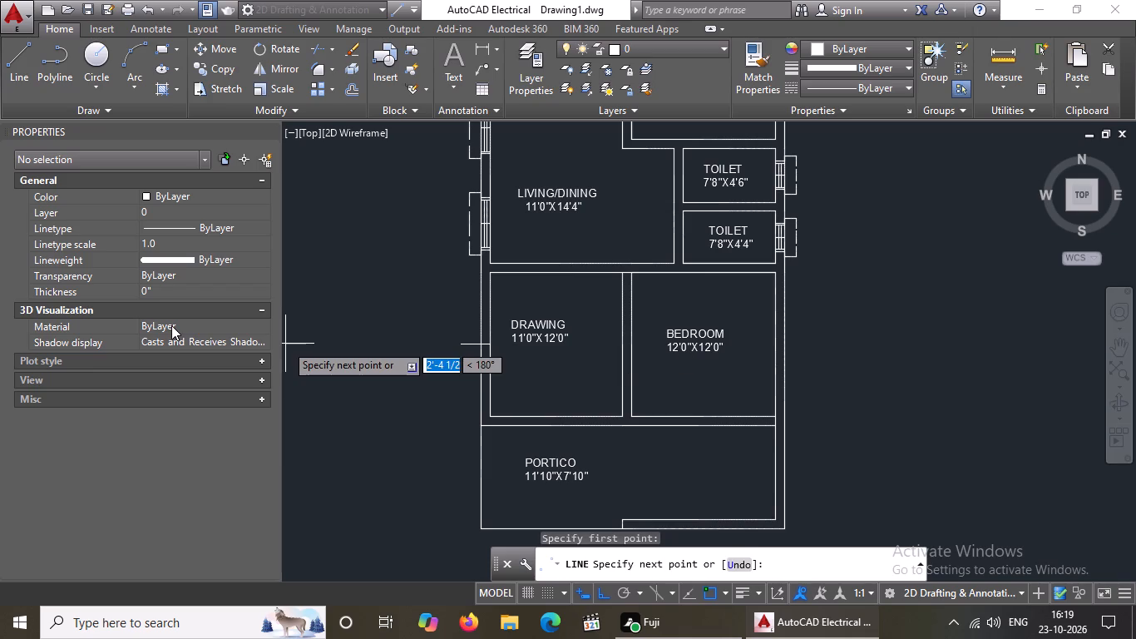
pyautogui.press('9')
pyautogui.hotkey('shift', '"')
pyautogui.press('Return')
pyautogui.press('Return')
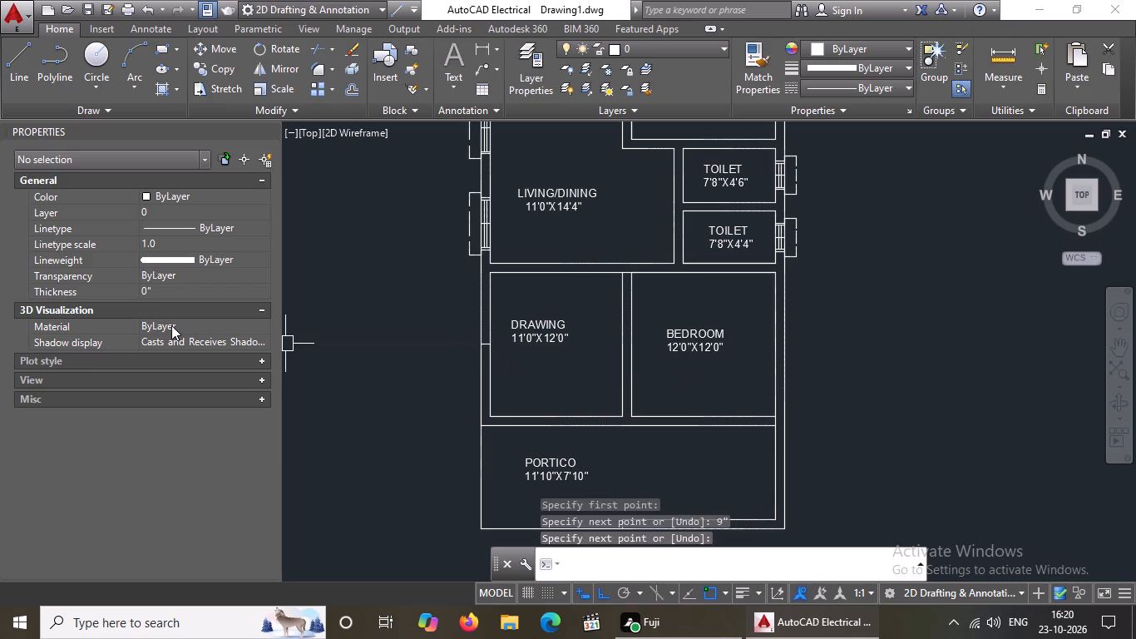
# Offset the cross line in the drawing room's west wall by 2' upward and 2' downward.
pyautogui.press('o')
pyautogui.press('Return')
pyautogui.write("2'")
pyautogui.press('Return')
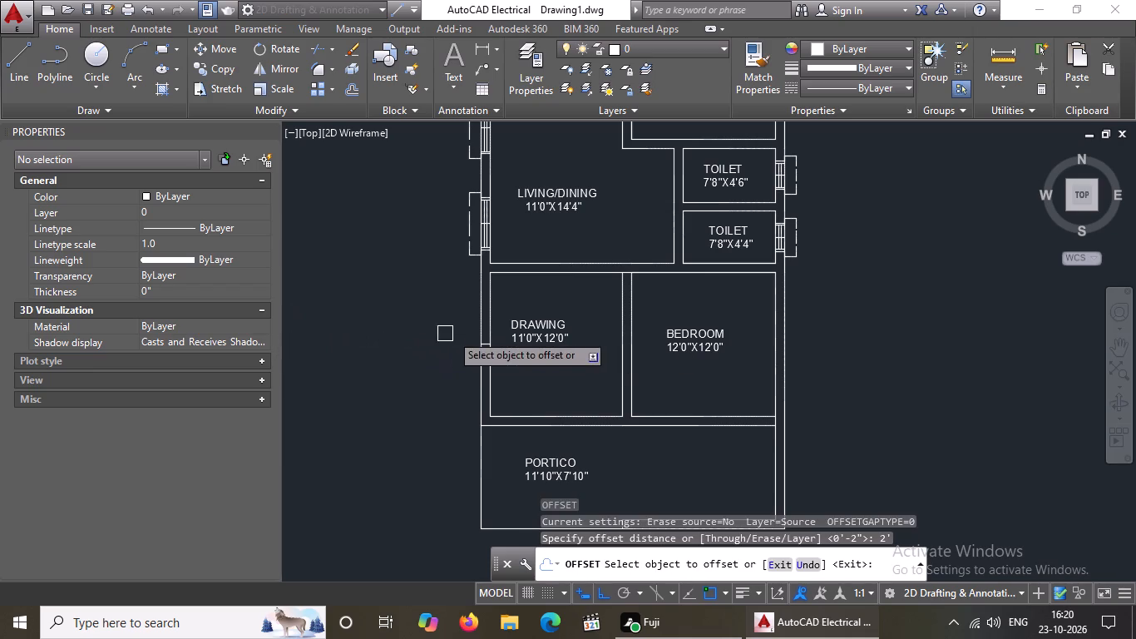
pyautogui.scroll(3, 461, 332)
pyautogui.moveTo(551, 384); pyautogui.dragTo(554, 369)
pyautogui.click(562, 317)
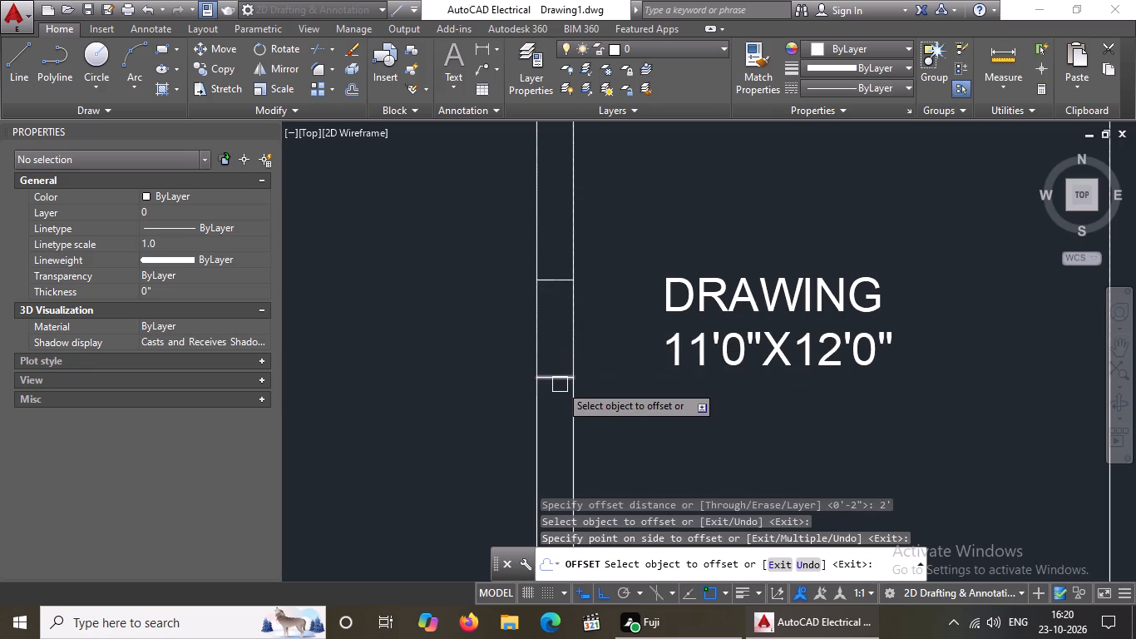
pyautogui.moveTo(560, 382); pyautogui.dragTo(557, 396)
pyautogui.moveTo(542, 476); pyautogui.dragTo(550, 471)
pyautogui.scroll(-1, 629, 394)
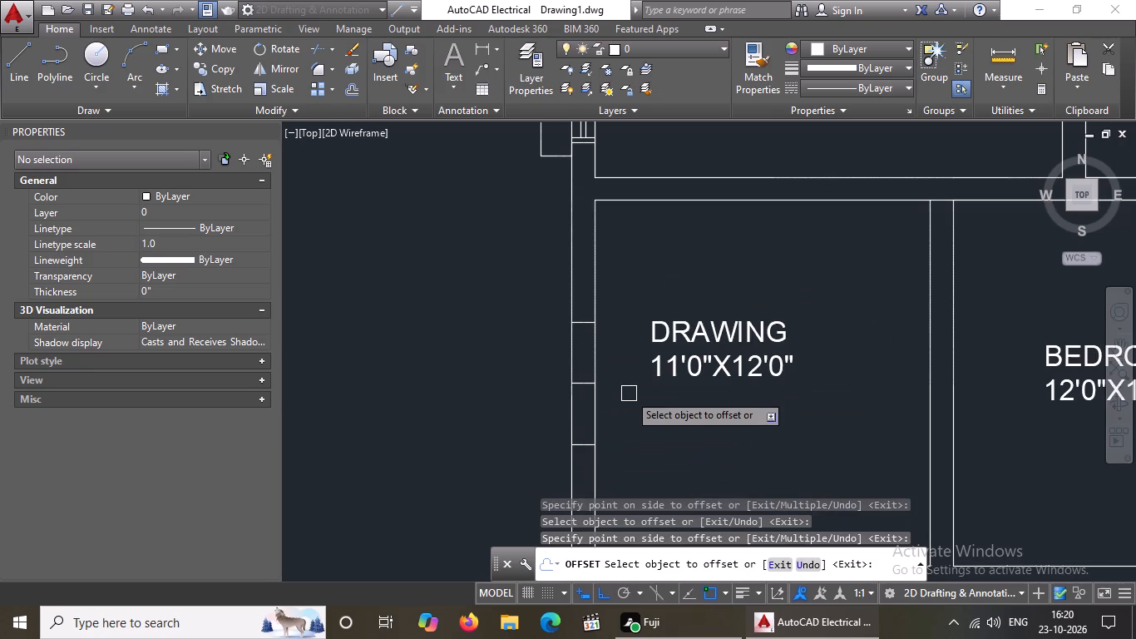
pyautogui.press('Escape')
# Draw a 4' vertical line midway through the drawing room's west wall, joining the midpoints of the lower and upper window end lines.
pyautogui.press('l')
pyautogui.press('Return')
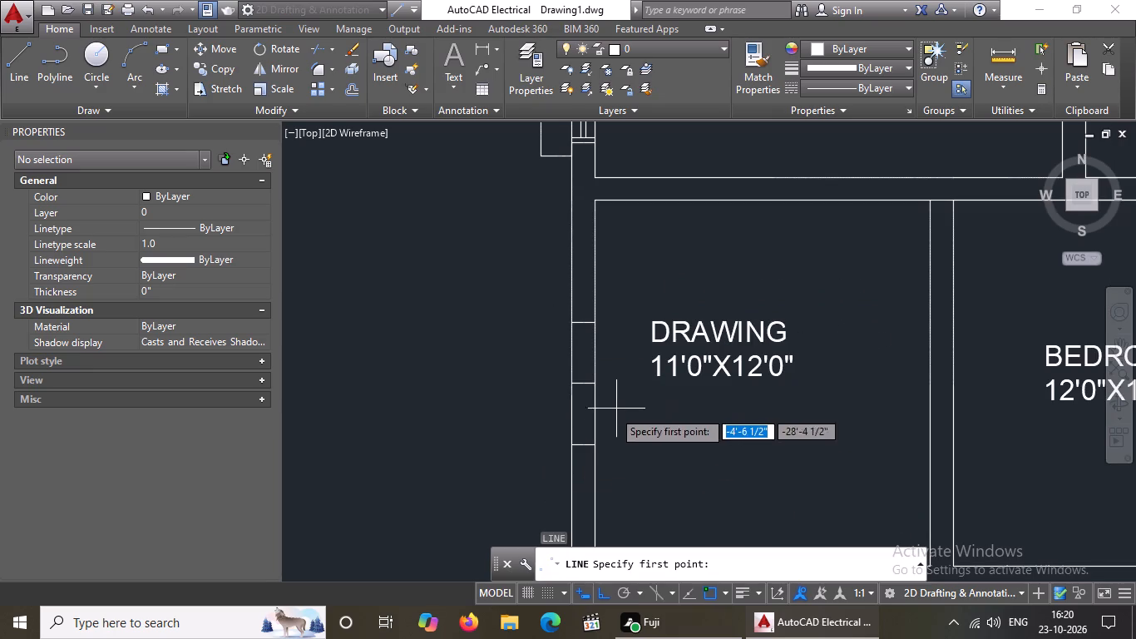
pyautogui.click(584, 446)
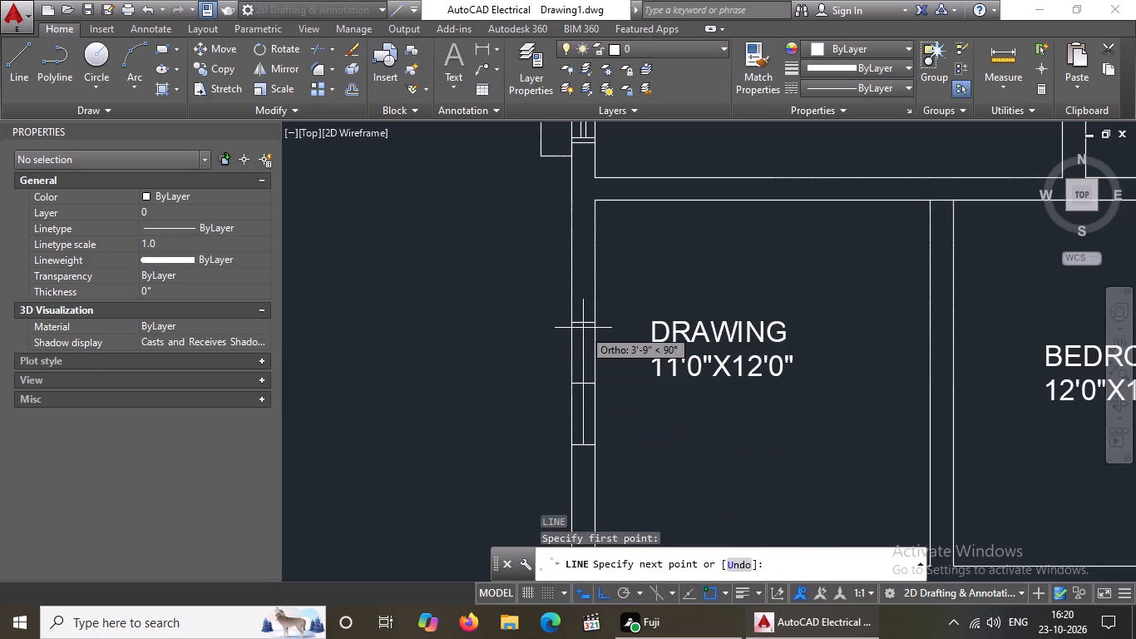
pyautogui.click(585, 327)
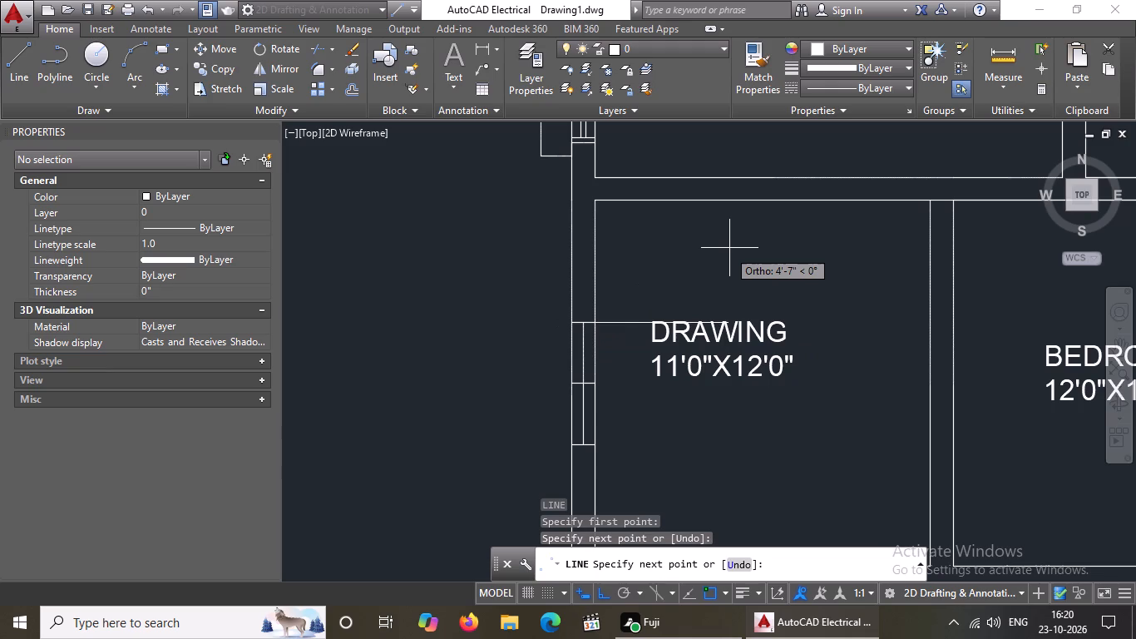
pyautogui.press('Return')
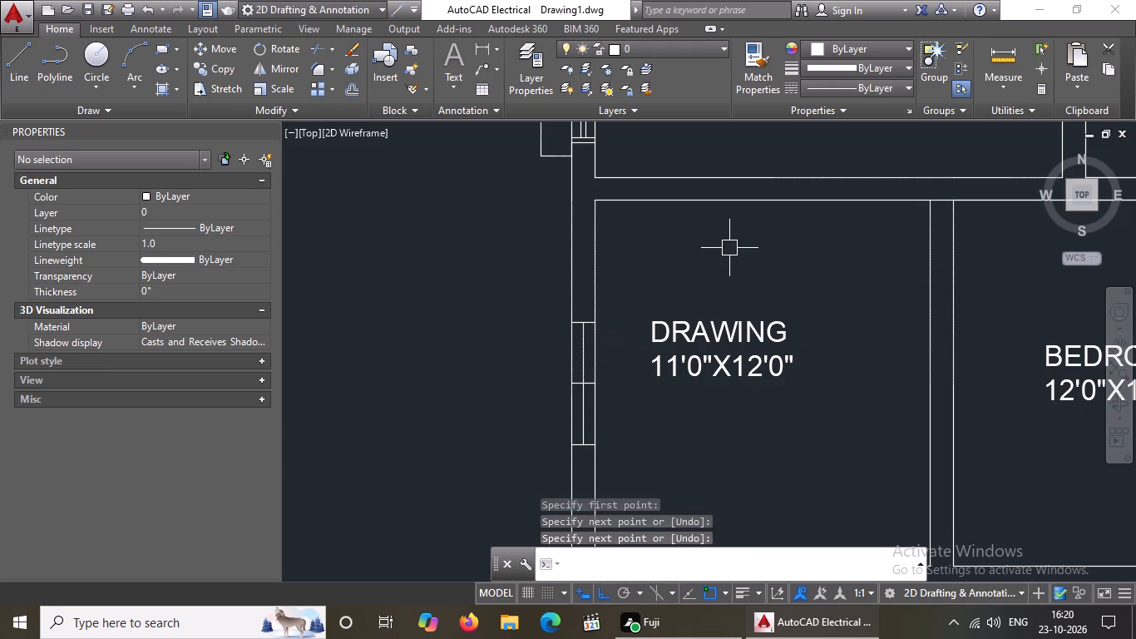
# Offset the window's vertical centre line by 1" to both sides within the drawing room's west wall.
pyautogui.press('0')
pyautogui.press('Escape')
pyautogui.press('o')
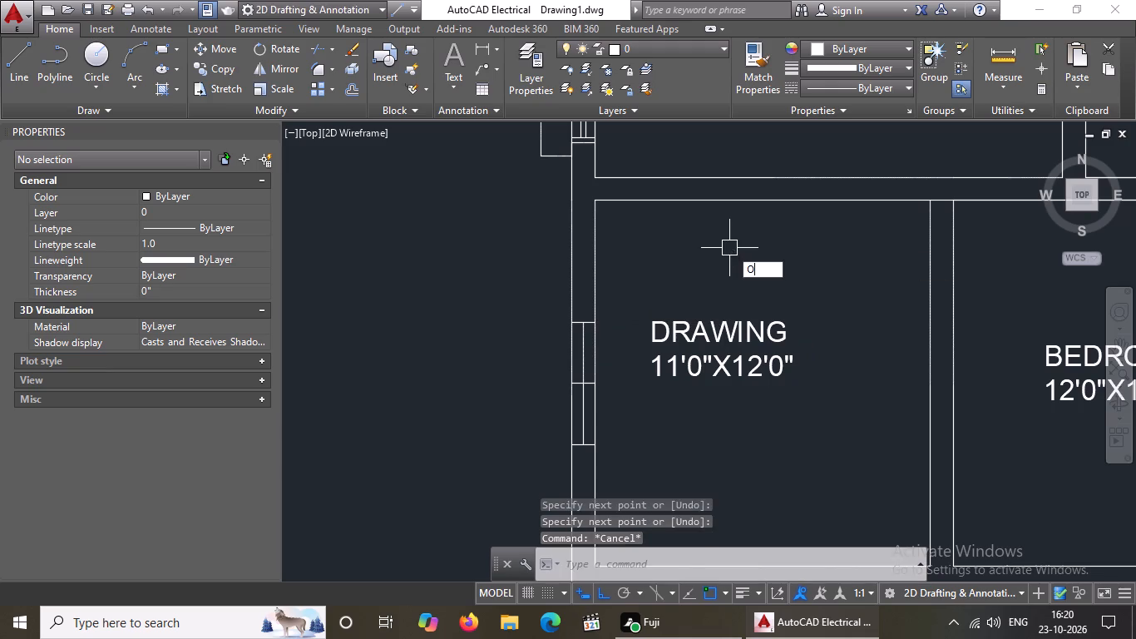
pyautogui.press('Return')
pyautogui.press('1')
pyautogui.hotkey('shift', '"')
pyautogui.press('Return')
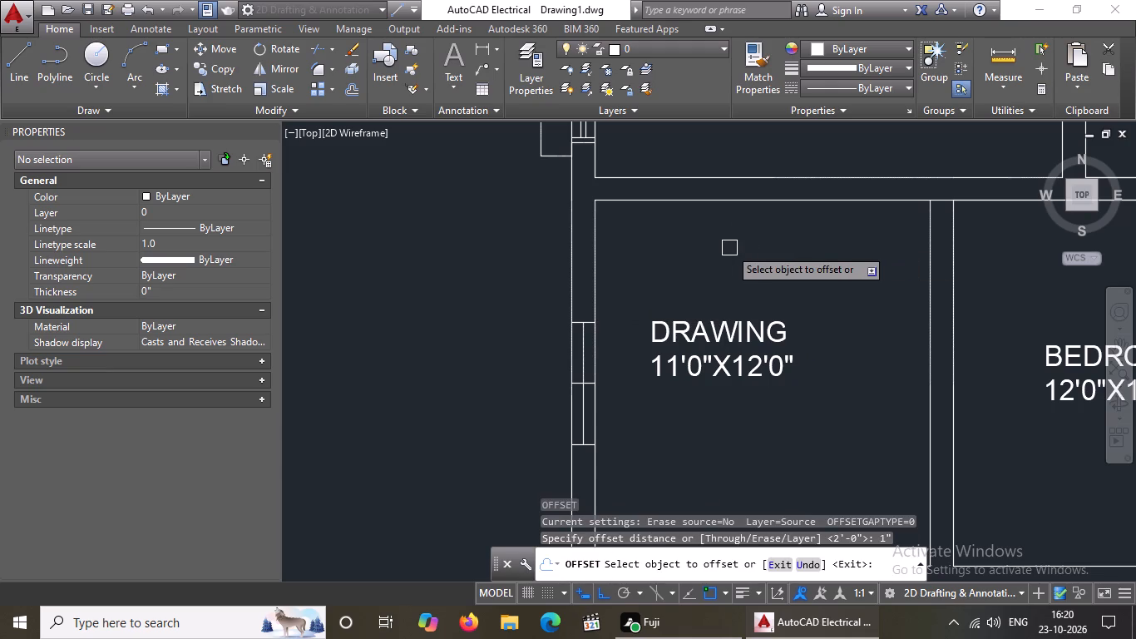
pyautogui.scroll(3, 590, 336)
pyautogui.click(559, 368)
pyautogui.click(615, 362)
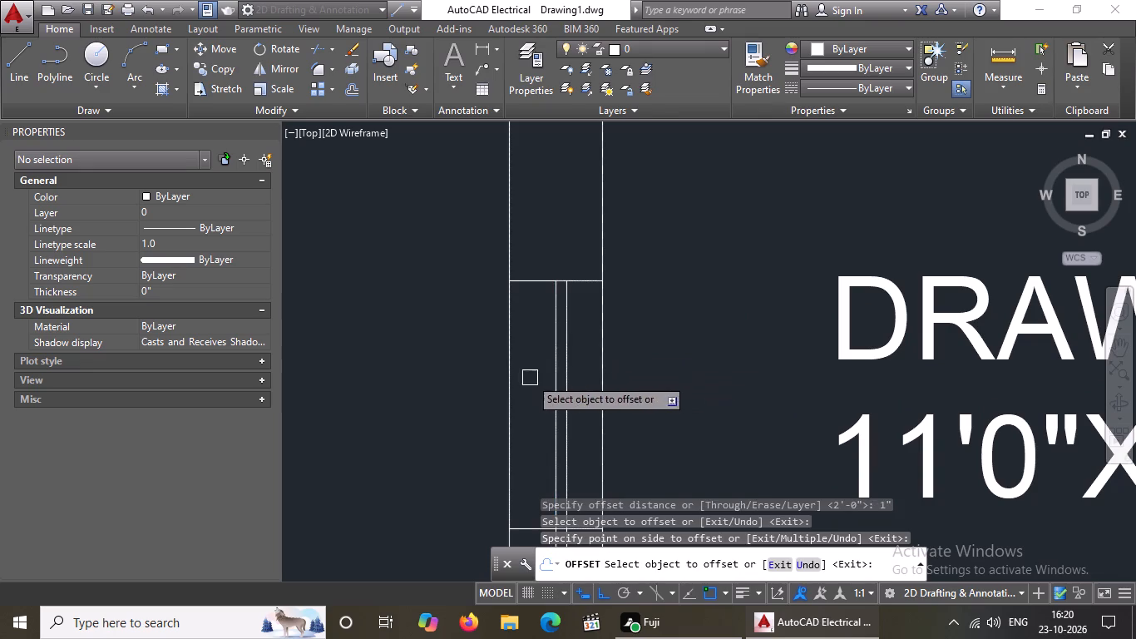
pyautogui.click(557, 369)
pyautogui.click(519, 389)
pyautogui.scroll(-2, 596, 369)
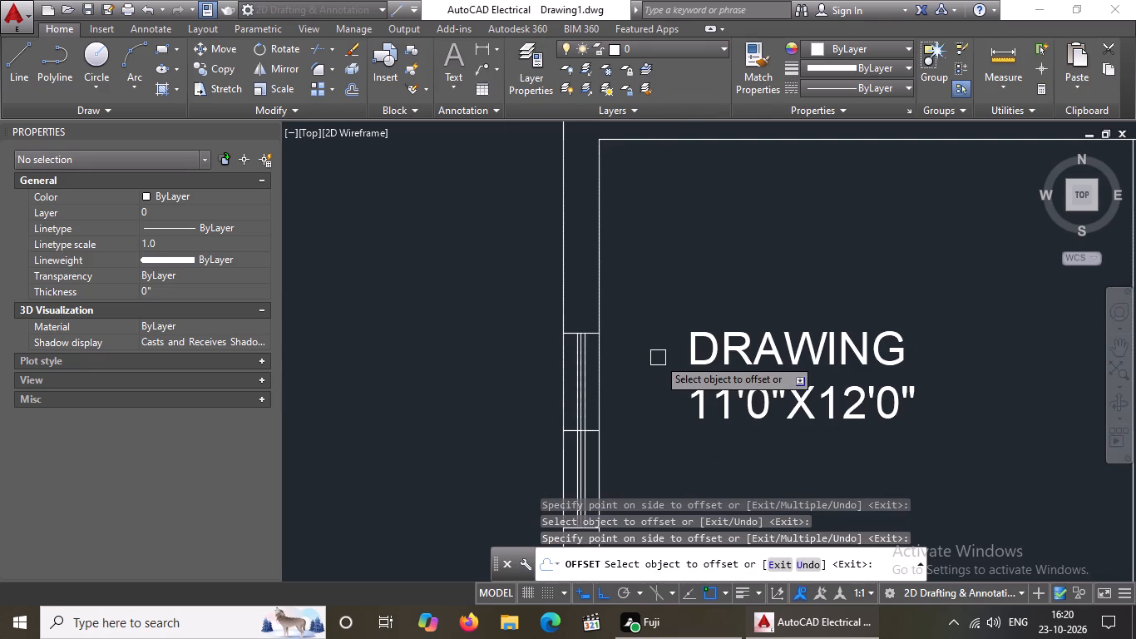
pyautogui.press('Escape')
# Delete the original vertical centre line between the two offset glazing lines of the drawing room window.
pyautogui.scroll(1, 599, 390)
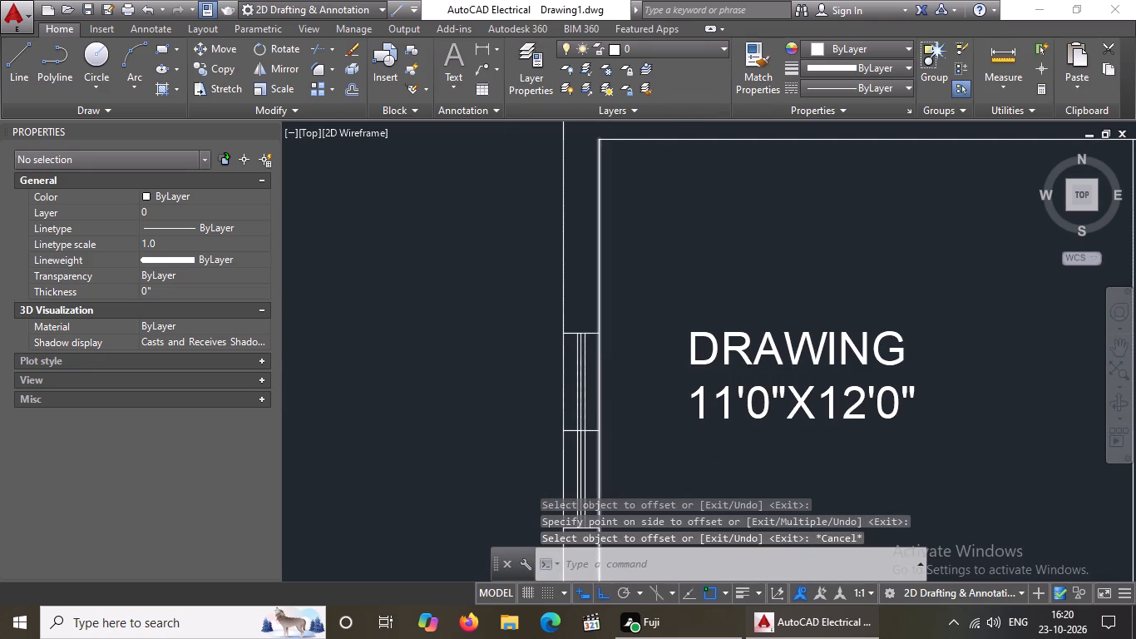
pyautogui.scroll(1, 599, 390)
pyautogui.click(554, 376)
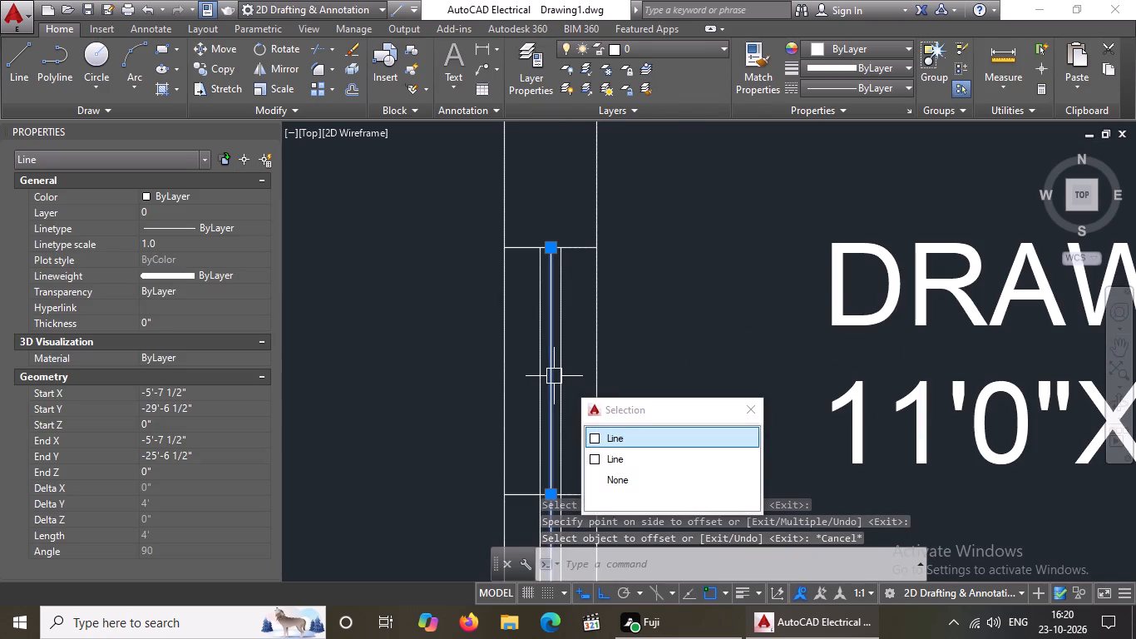
pyautogui.press('Return')
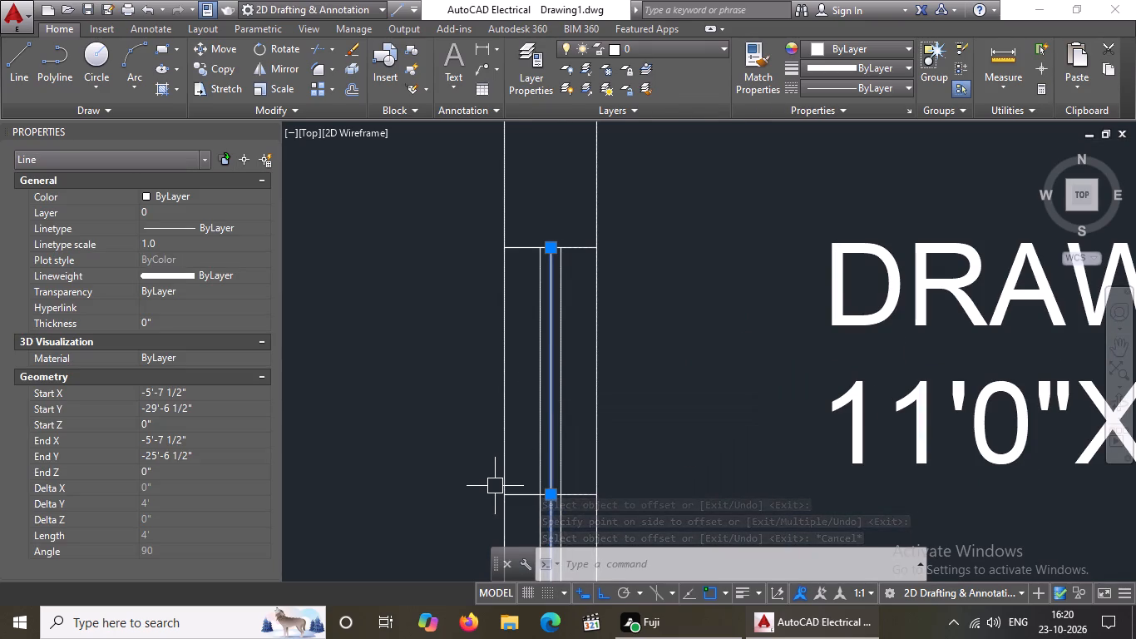
pyautogui.press('Delete')
pyautogui.scroll(-2, 561, 460)
pyautogui.moveTo(566, 426); pyautogui.dragTo(585, 341, button='middle')
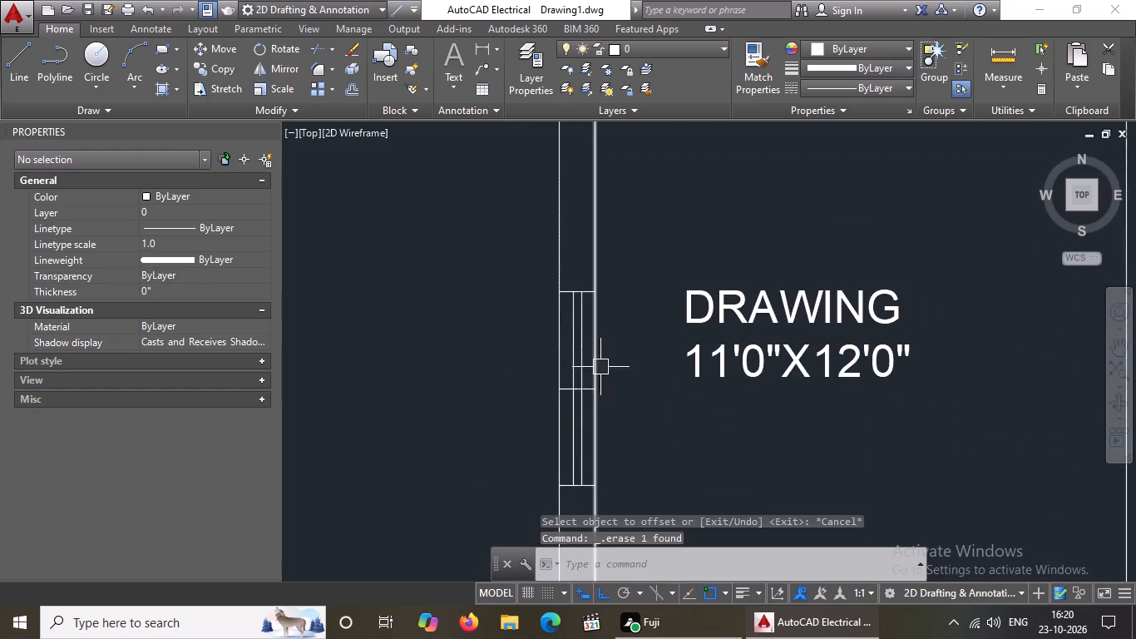
pyautogui.scroll(-1, 621, 409)
pyautogui.press('Escape')
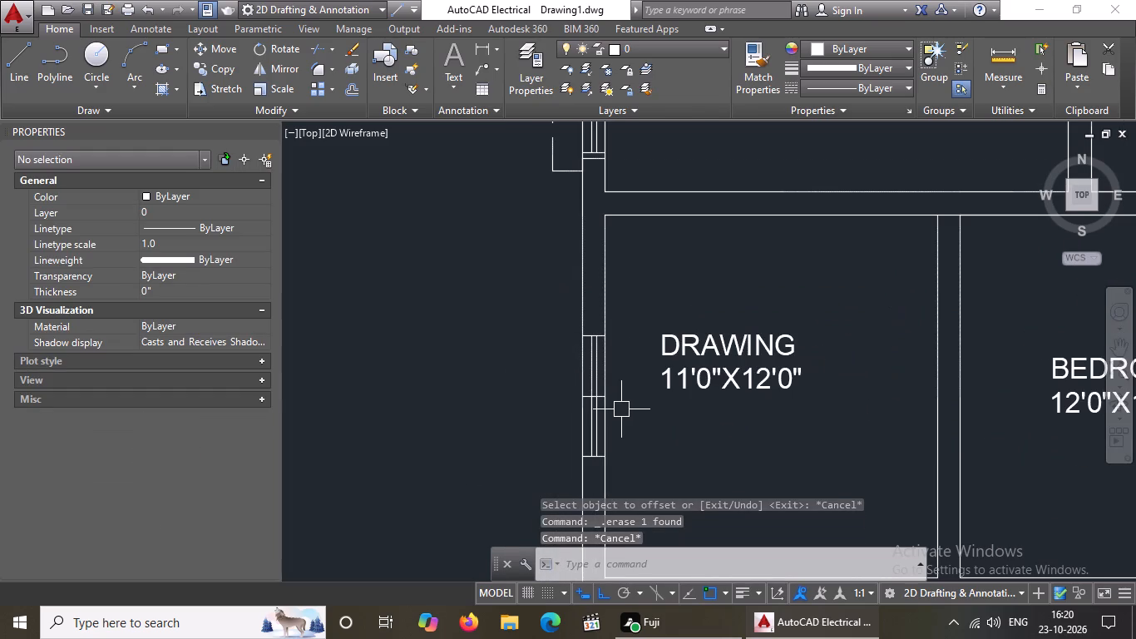
# Offset the drawing room window's upper end line 2" upward and its lower end line 2" downward.
pyautogui.press('o')
pyautogui.press('Return')
pyautogui.write('2"')
pyautogui.press('Return')
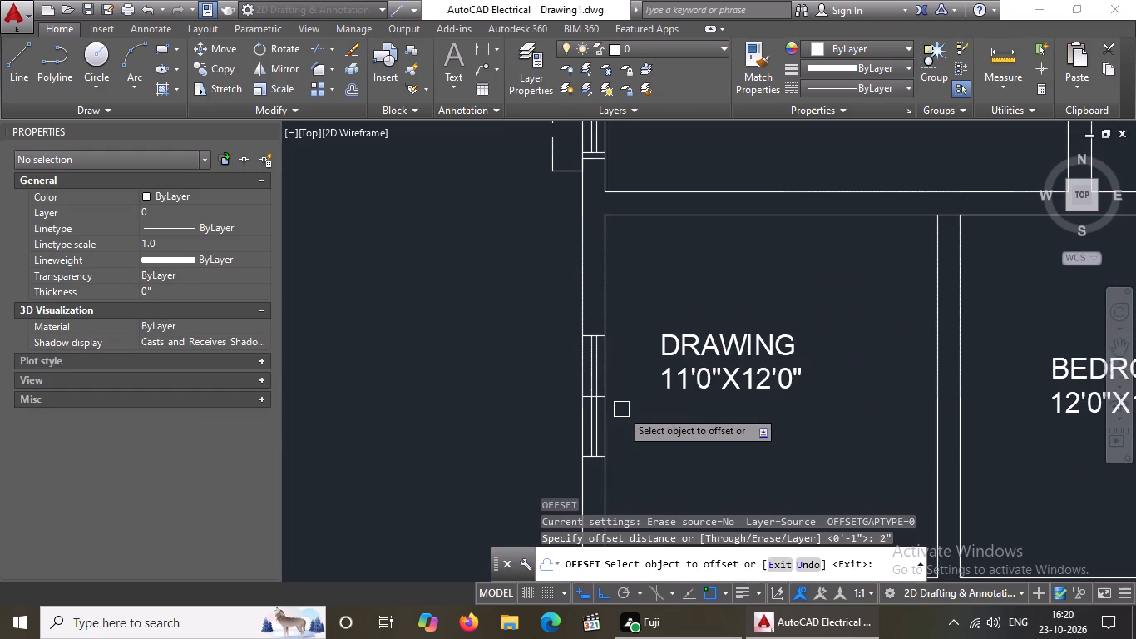
pyautogui.scroll(2, 593, 359)
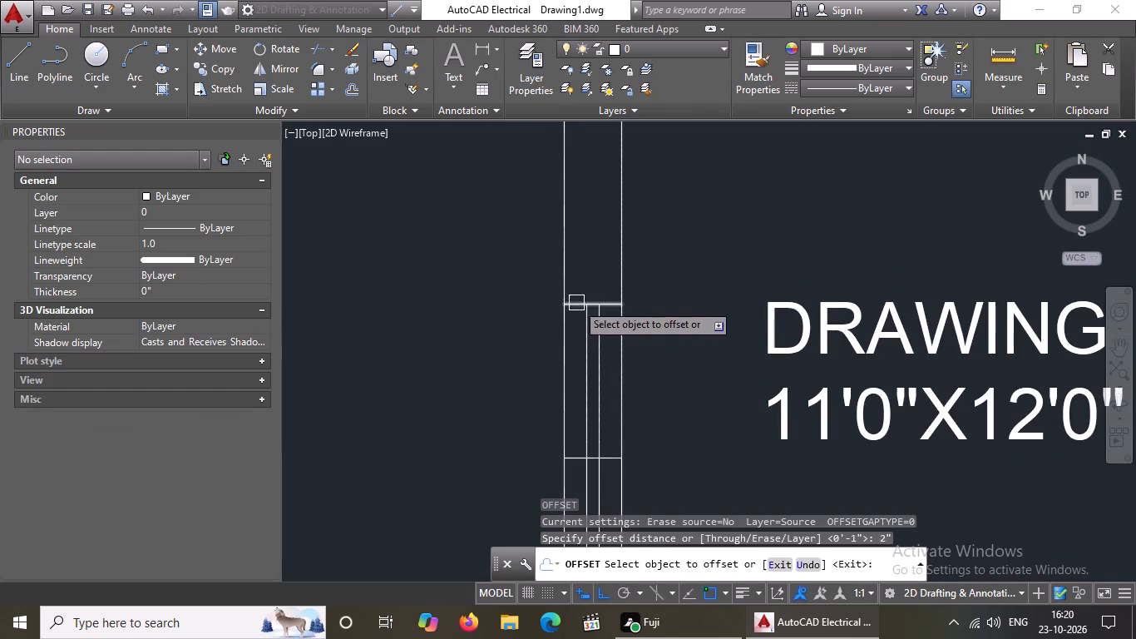
pyautogui.moveTo(576, 303); pyautogui.dragTo(580, 289)
pyautogui.click(596, 247)
pyautogui.scroll(-3, 644, 244)
pyautogui.scroll(2, 654, 376)
pyautogui.scroll(1, 587, 306)
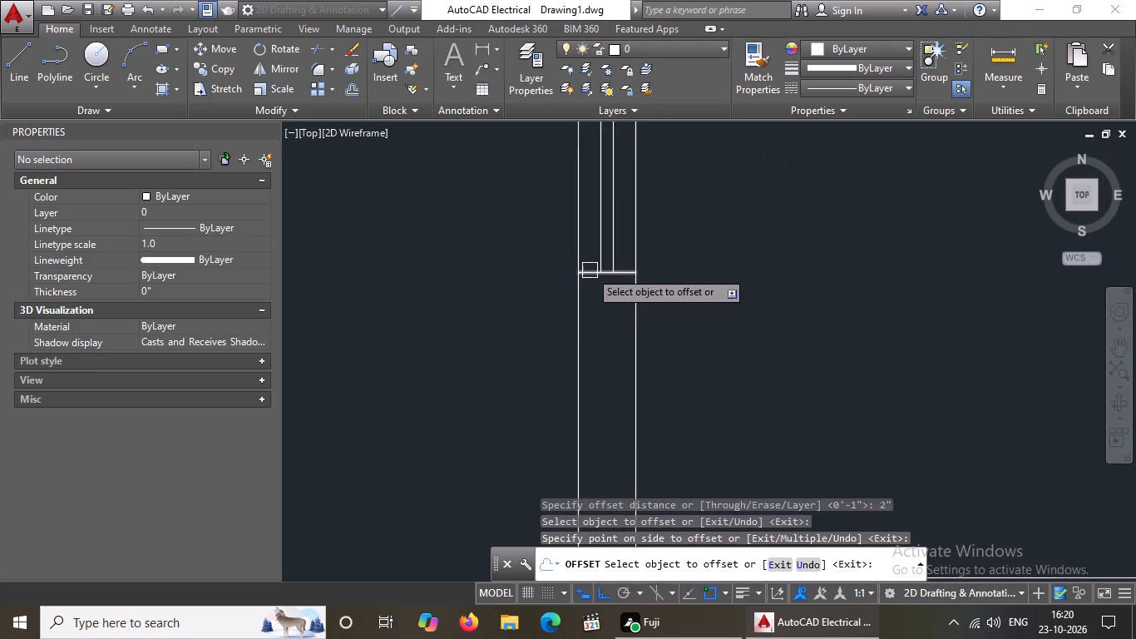
pyautogui.moveTo(590, 268); pyautogui.dragTo(590, 277)
pyautogui.click(600, 324)
pyautogui.scroll(-3, 615, 323)
pyautogui.moveTo(665, 289); pyautogui.dragTo(665, 329, button='middle')
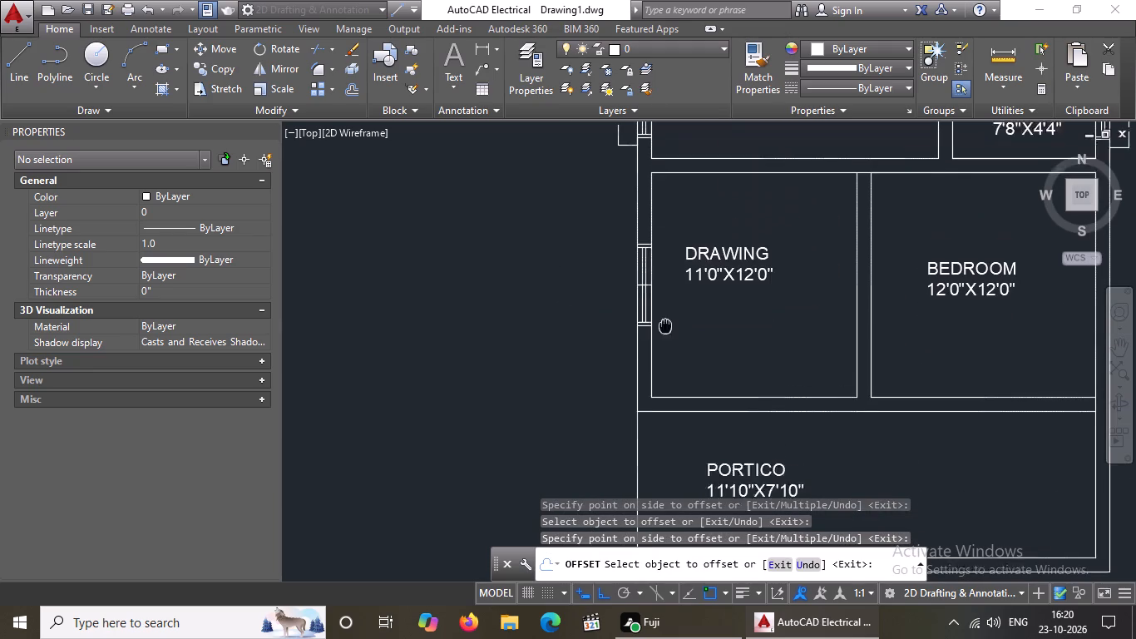
pyautogui.moveTo(665, 329); pyautogui.dragTo(665, 385, button='middle')
pyautogui.press('Escape')
# Draw lines from the outer corner of the window's uppermost end line, 5" up along the wall and 1' outward to the west.
pyautogui.press('l')
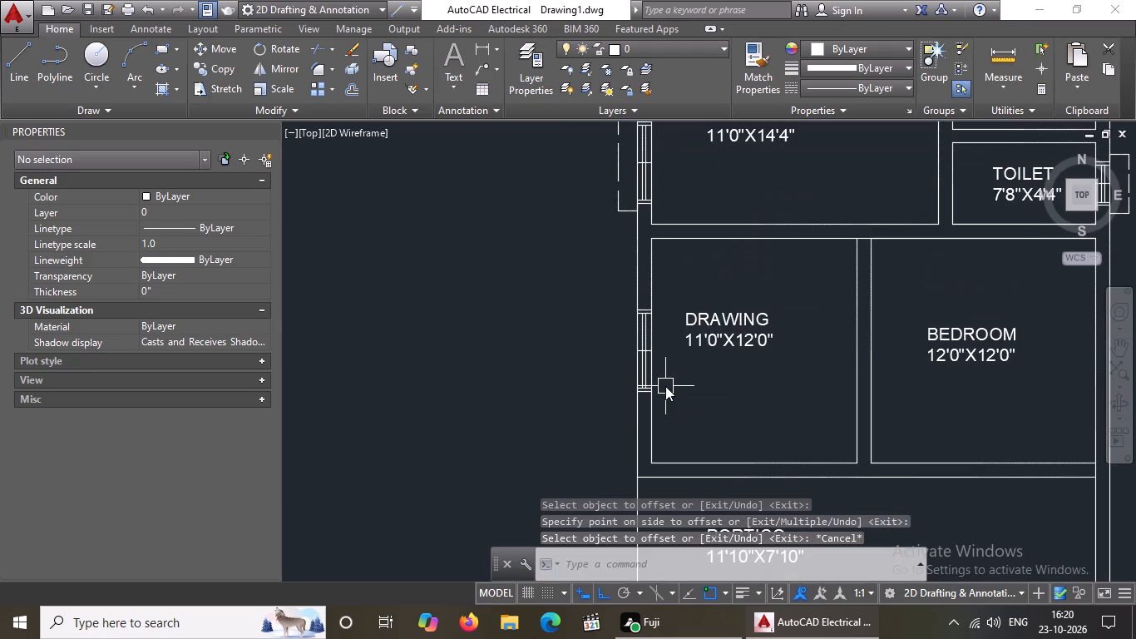
pyautogui.press('Return')
pyautogui.scroll(2, 627, 303)
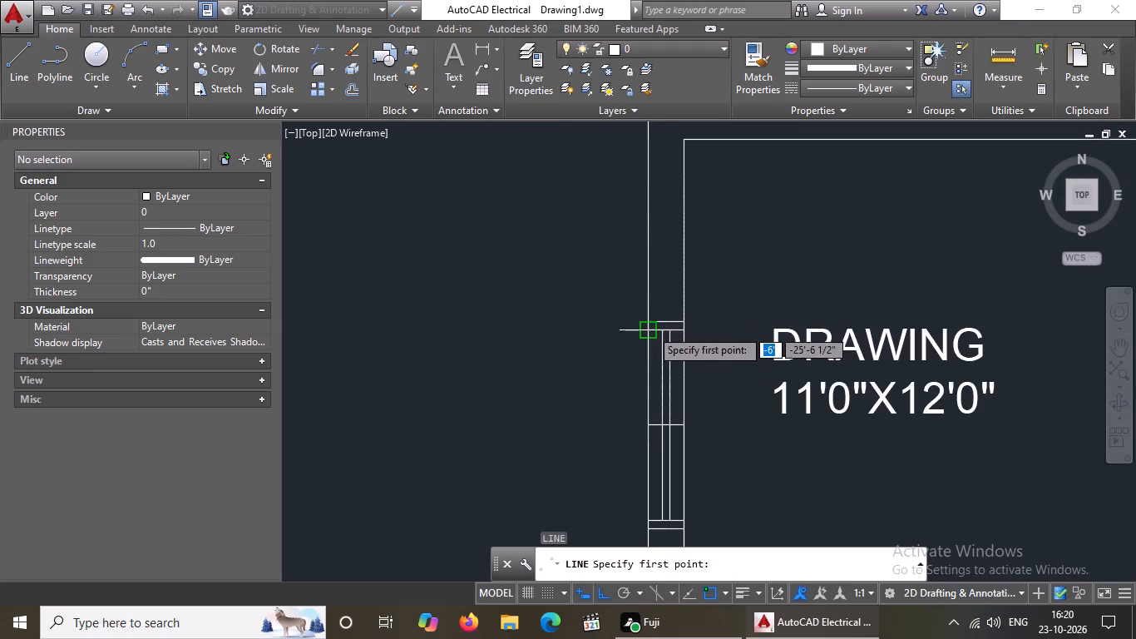
pyautogui.moveTo(649, 323); pyautogui.dragTo(650, 313)
pyautogui.write('5"')
pyautogui.press('Return')
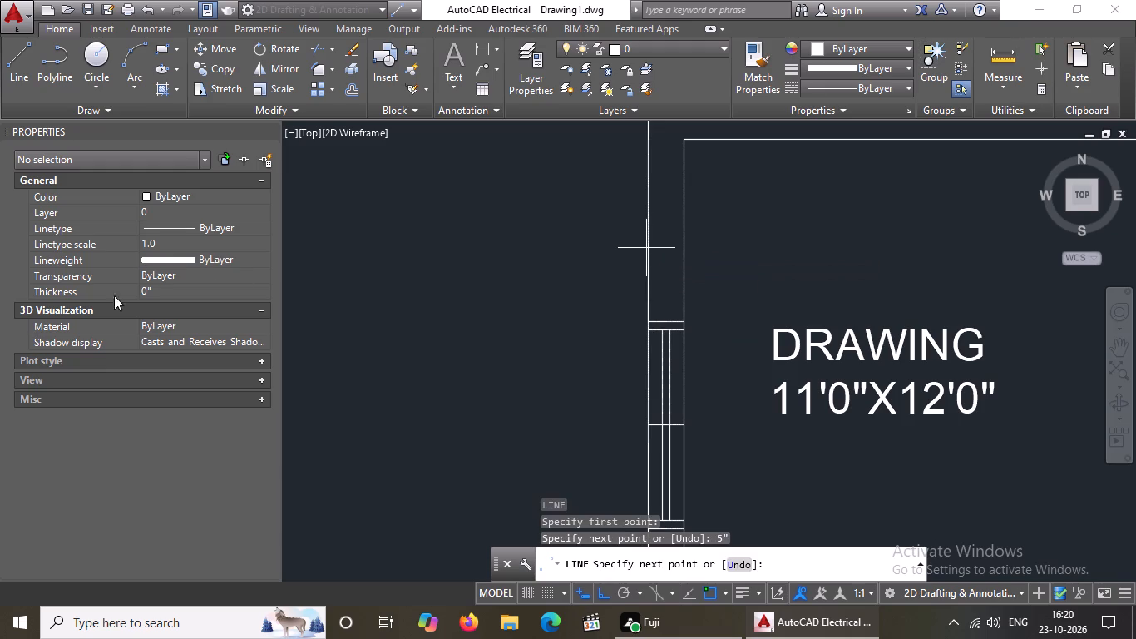
pyautogui.write("1'")
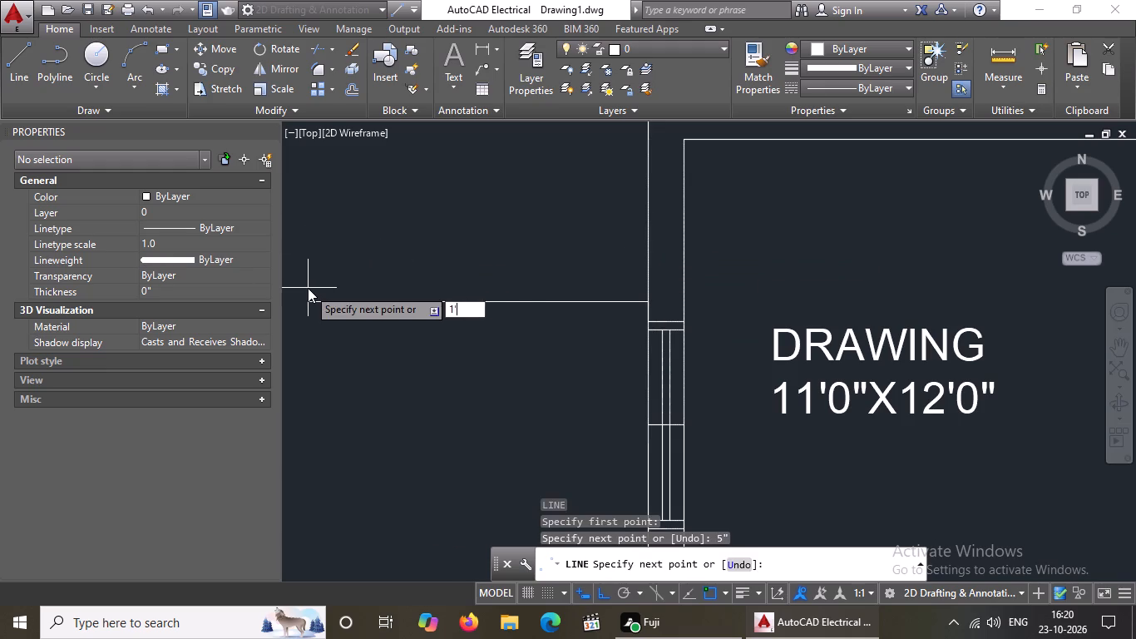
pyautogui.press('Return')
pyautogui.press('Return')
# Draw lines from the window's lowest outer corner 5" down, 1' west, and up to the end of the upper projection line.
pyautogui.scroll(-2, 899, 342)
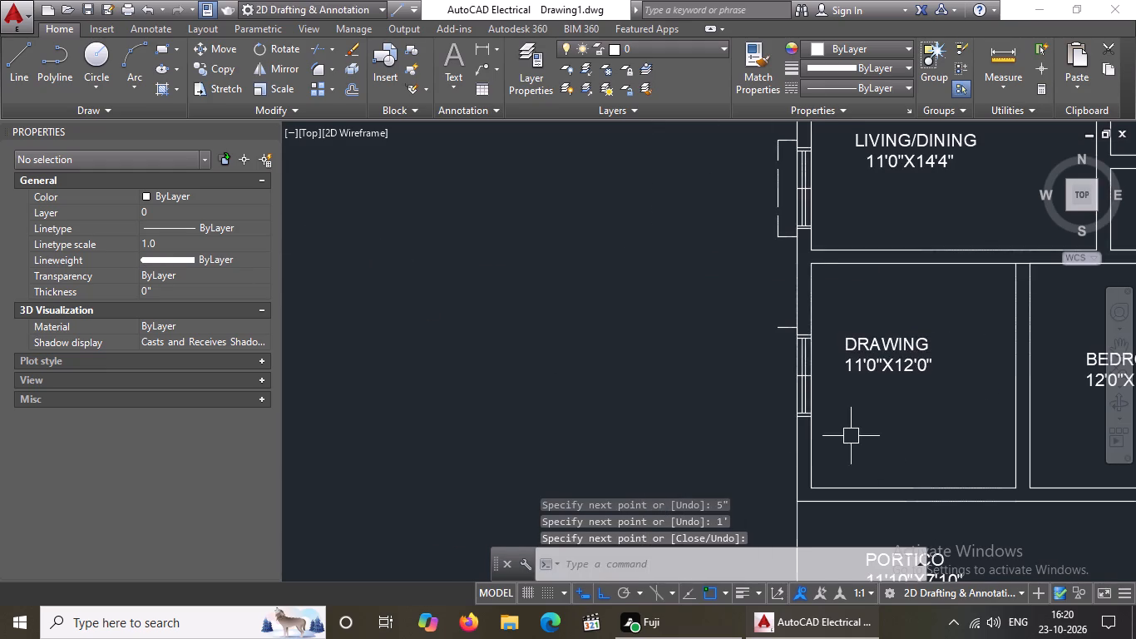
pyautogui.scroll(2, 851, 436)
pyautogui.press('l')
pyautogui.press('Return')
pyautogui.press('\\')
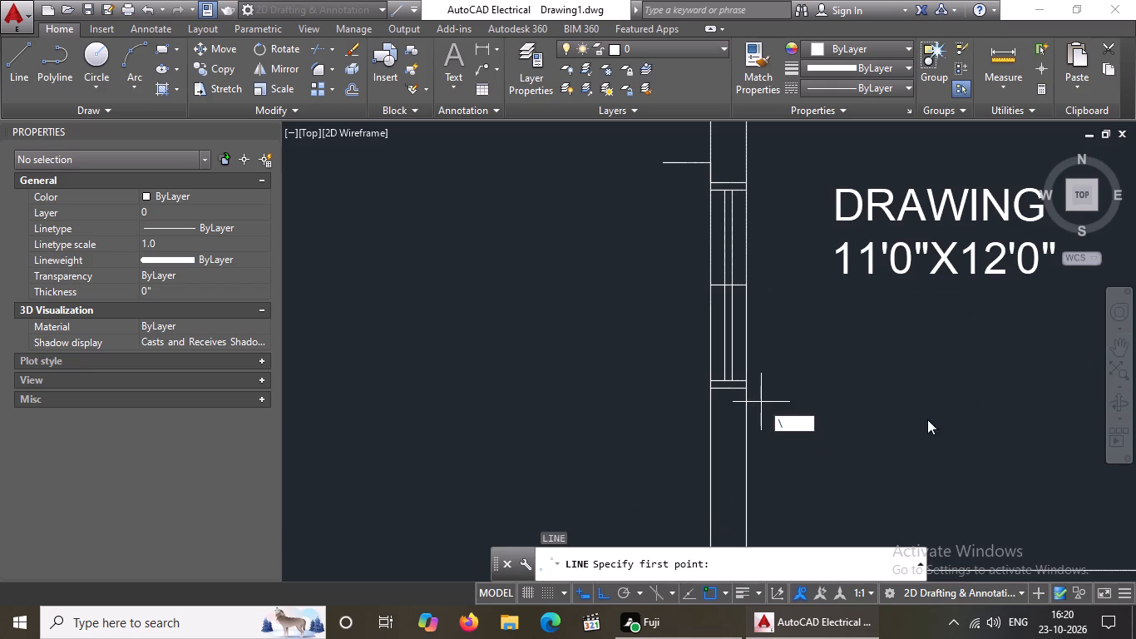
pyautogui.press('Escape')
pyautogui.press('l')
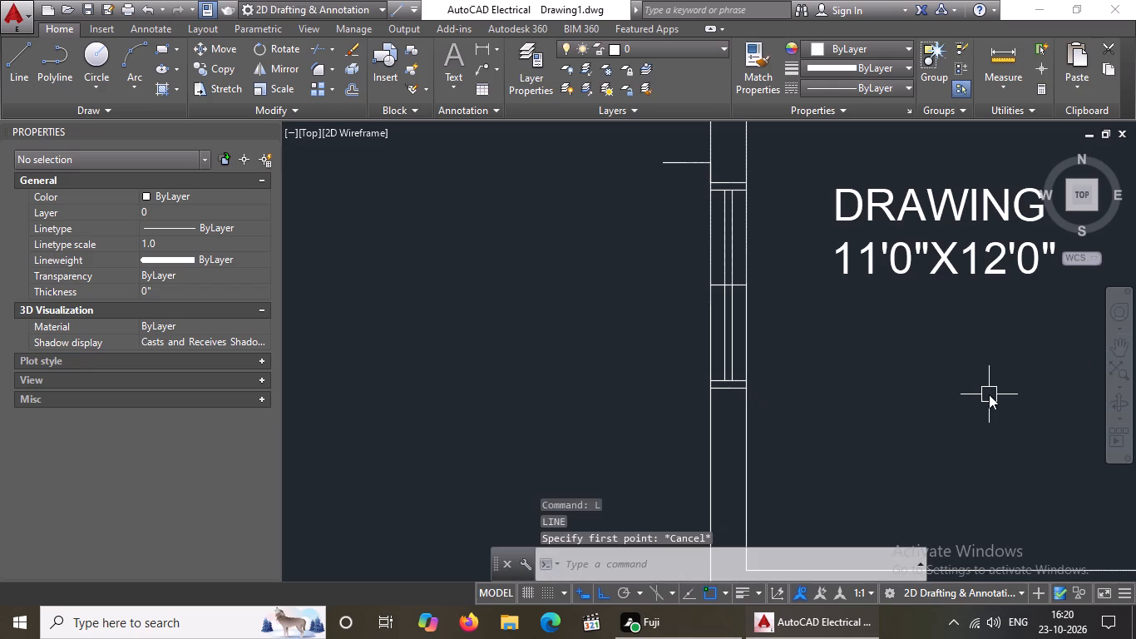
pyautogui.press('Return')
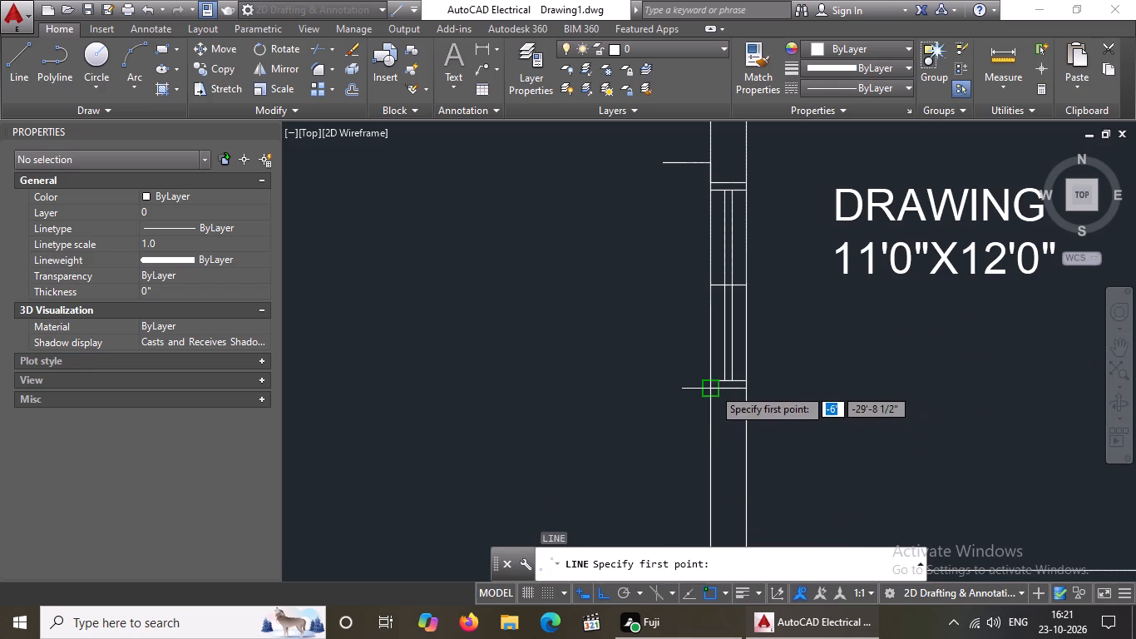
pyautogui.moveTo(714, 388); pyautogui.dragTo(710, 399)
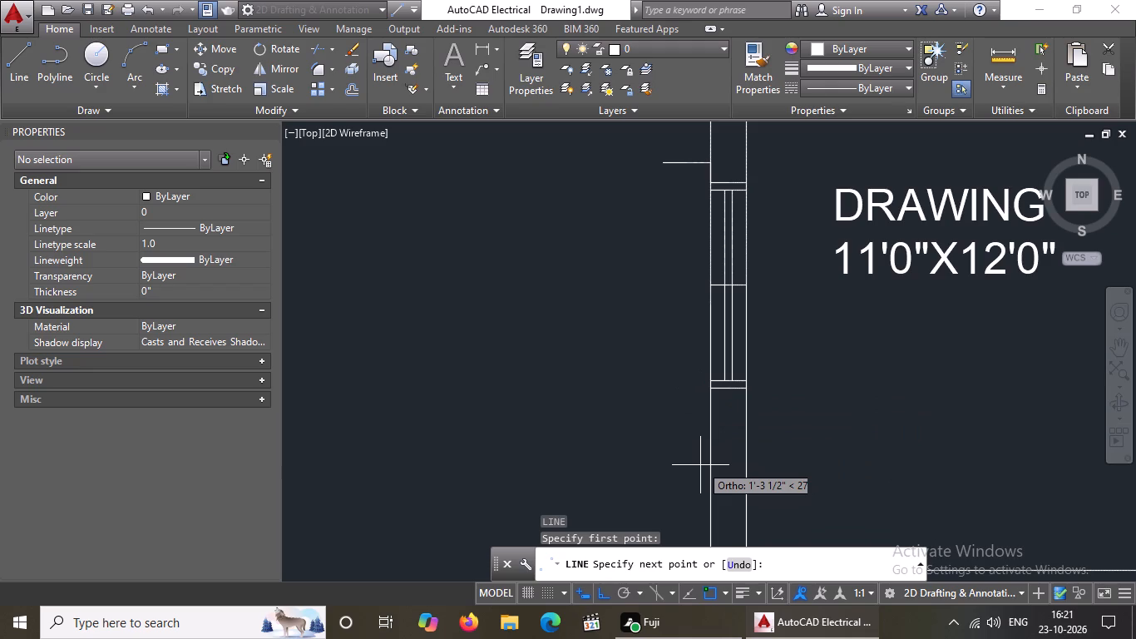
pyautogui.write('5"')
pyautogui.press('Return')
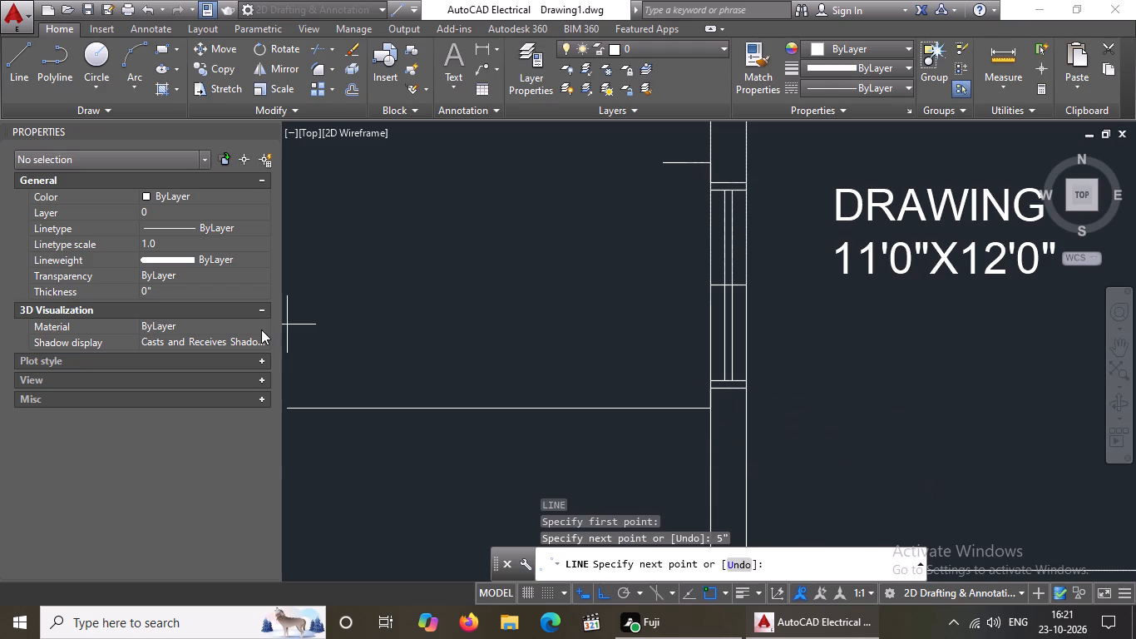
pyautogui.write("1'")
pyautogui.press('Return')
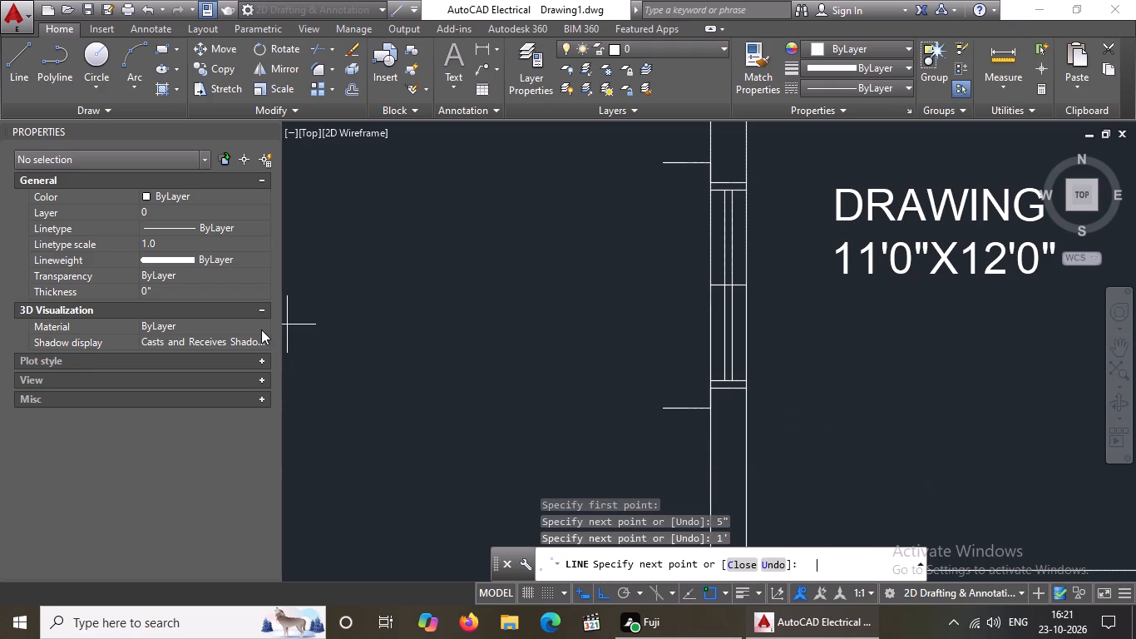
pyautogui.click(667, 164)
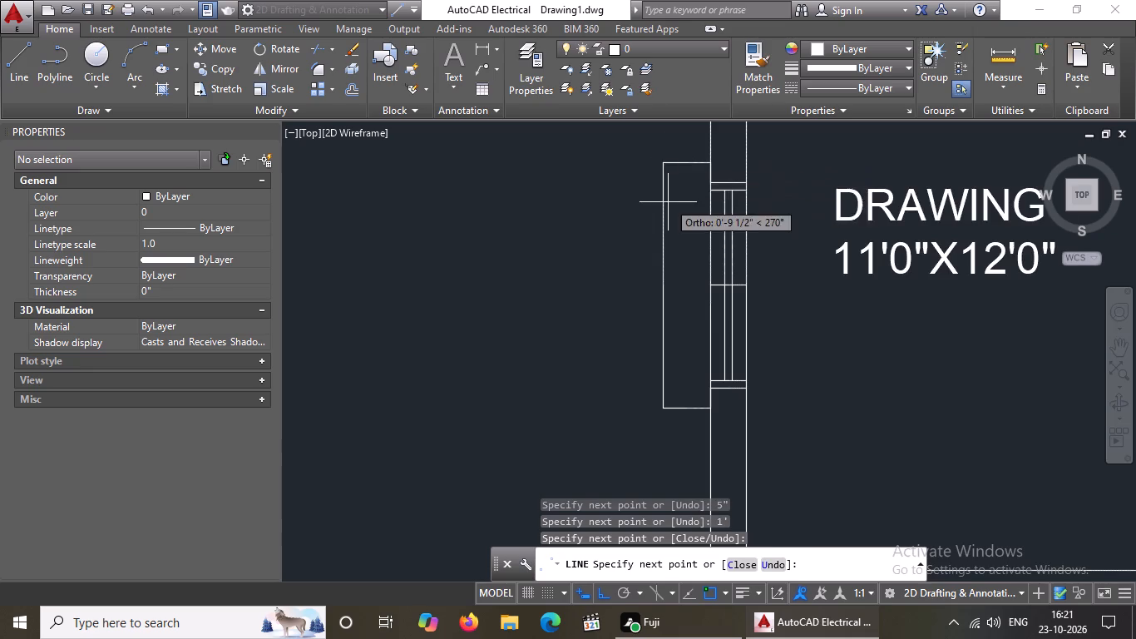
pyautogui.scroll(-3, 668, 202)
pyautogui.press('Escape')
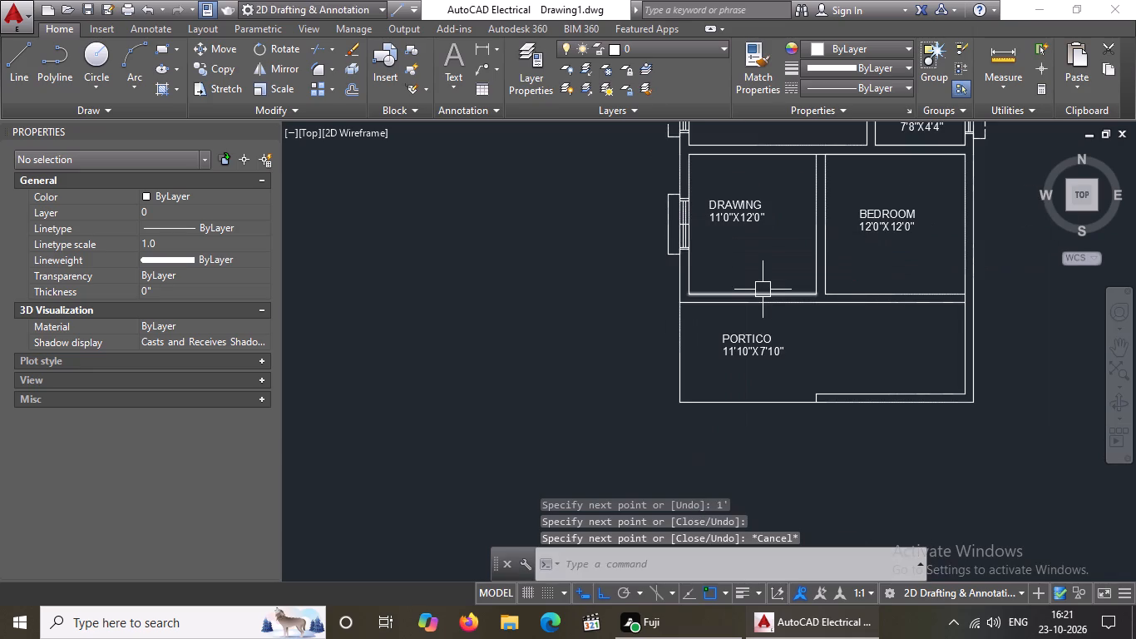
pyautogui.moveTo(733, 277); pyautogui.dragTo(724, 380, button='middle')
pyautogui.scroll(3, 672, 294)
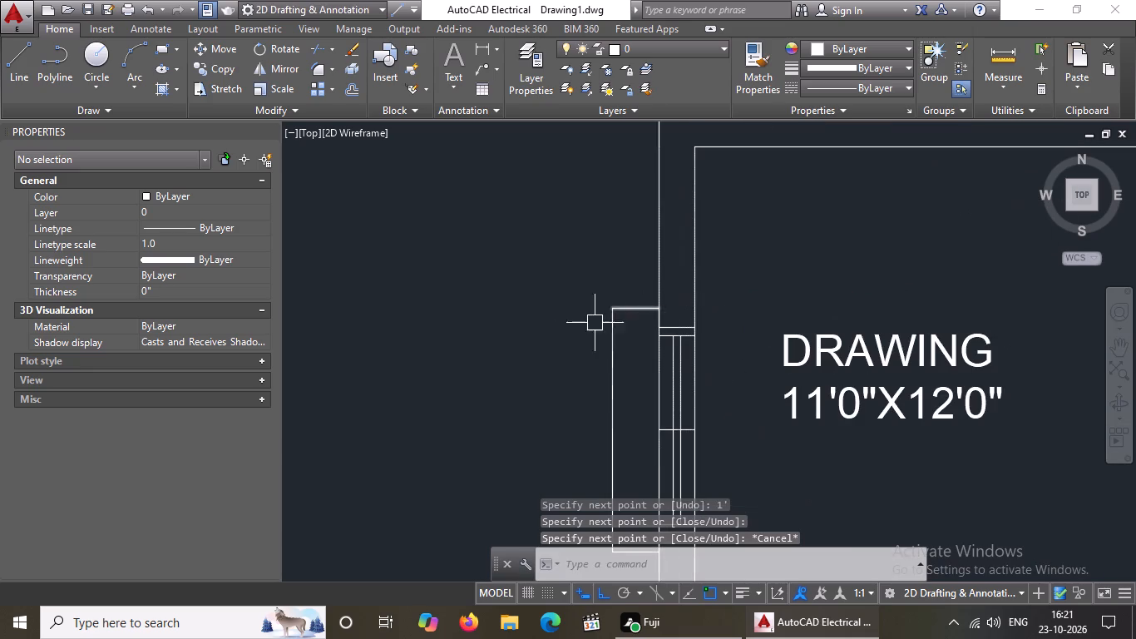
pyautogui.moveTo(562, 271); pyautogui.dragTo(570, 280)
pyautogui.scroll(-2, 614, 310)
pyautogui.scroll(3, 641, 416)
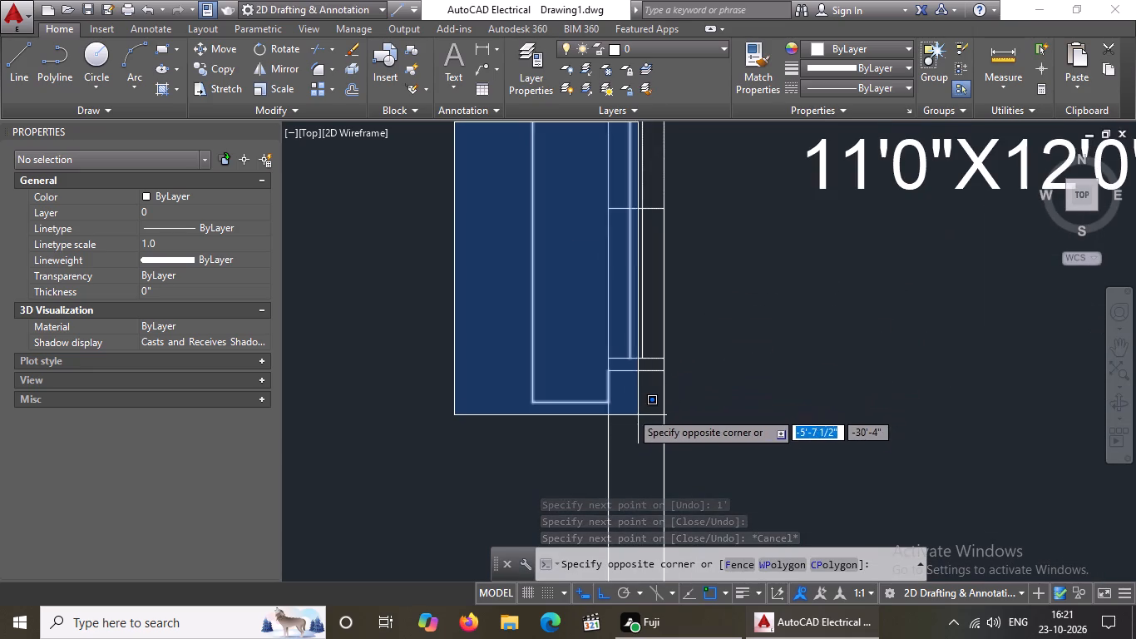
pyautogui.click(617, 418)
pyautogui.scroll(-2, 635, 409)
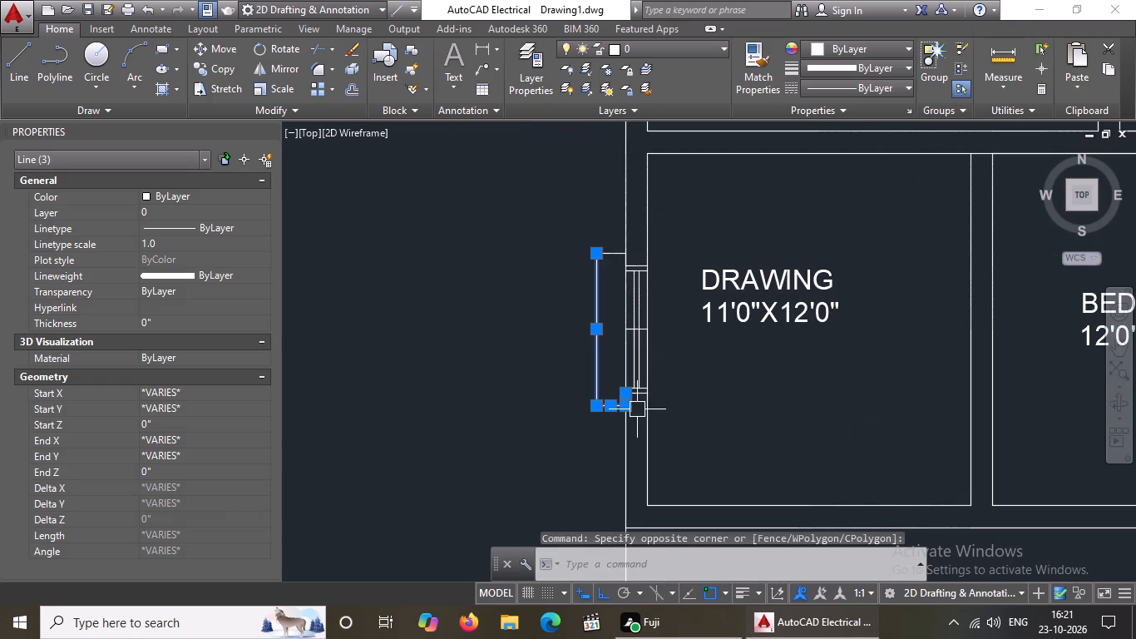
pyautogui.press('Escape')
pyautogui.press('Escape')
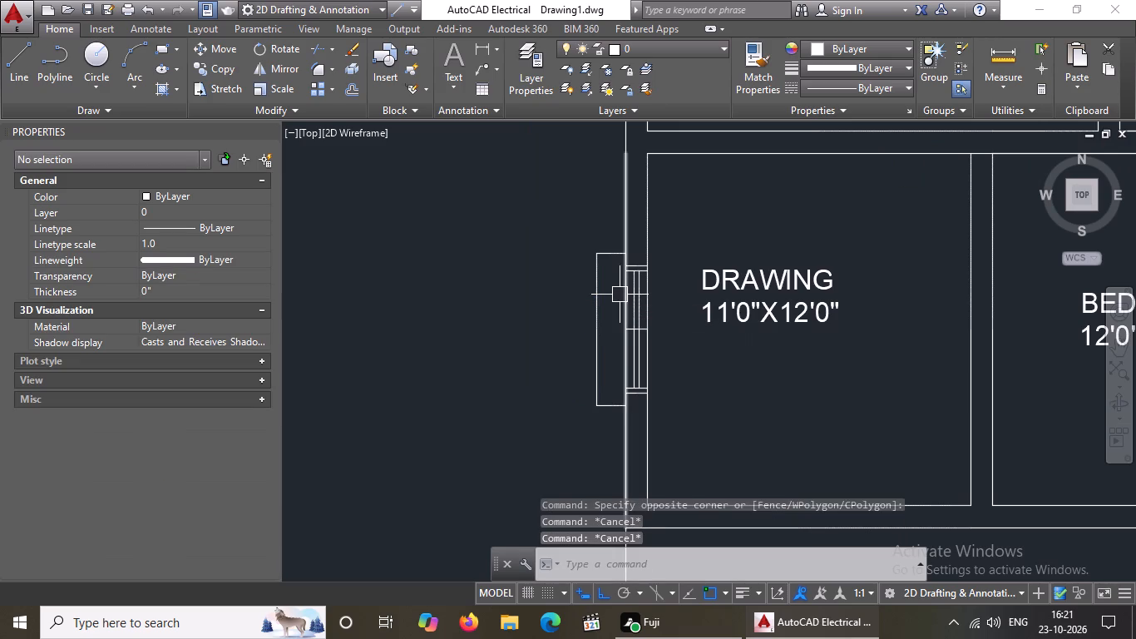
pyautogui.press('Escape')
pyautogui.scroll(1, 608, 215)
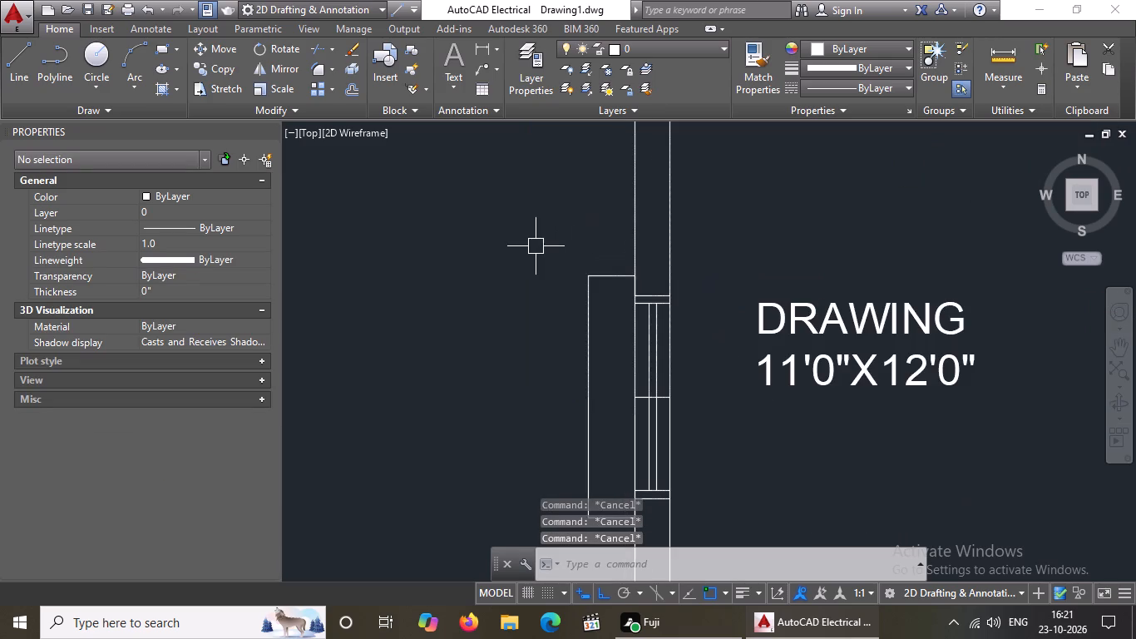
# Change the five projection outline lines of the drawing room's west window to the dashed ACAD_ISO02 linetype.
pyautogui.click(531, 239)
pyautogui.scroll(-3, 642, 514)
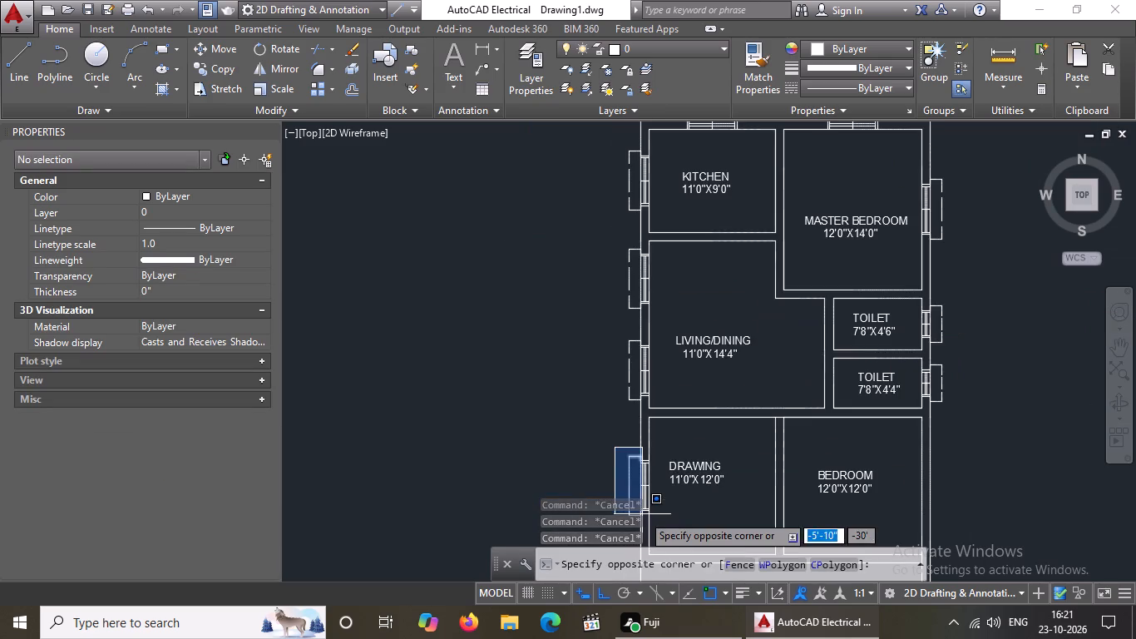
pyautogui.moveTo(643, 513); pyautogui.dragTo(666, 434, button='middle')
pyautogui.scroll(3, 667, 456)
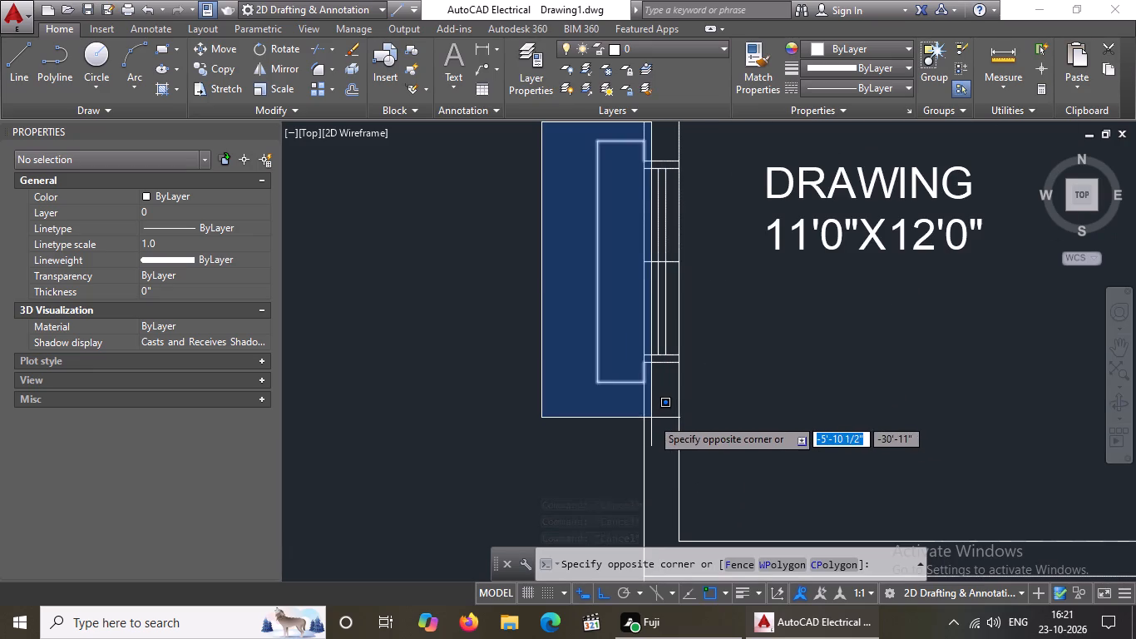
pyautogui.click(651, 418)
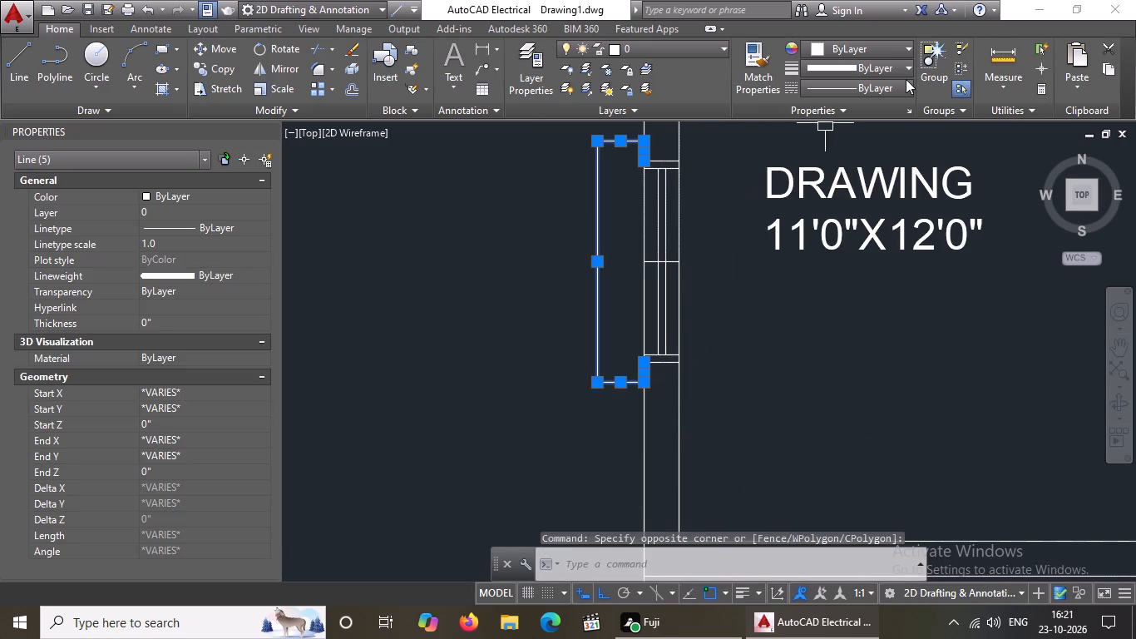
pyautogui.click(901, 83)
pyautogui.click(837, 148)
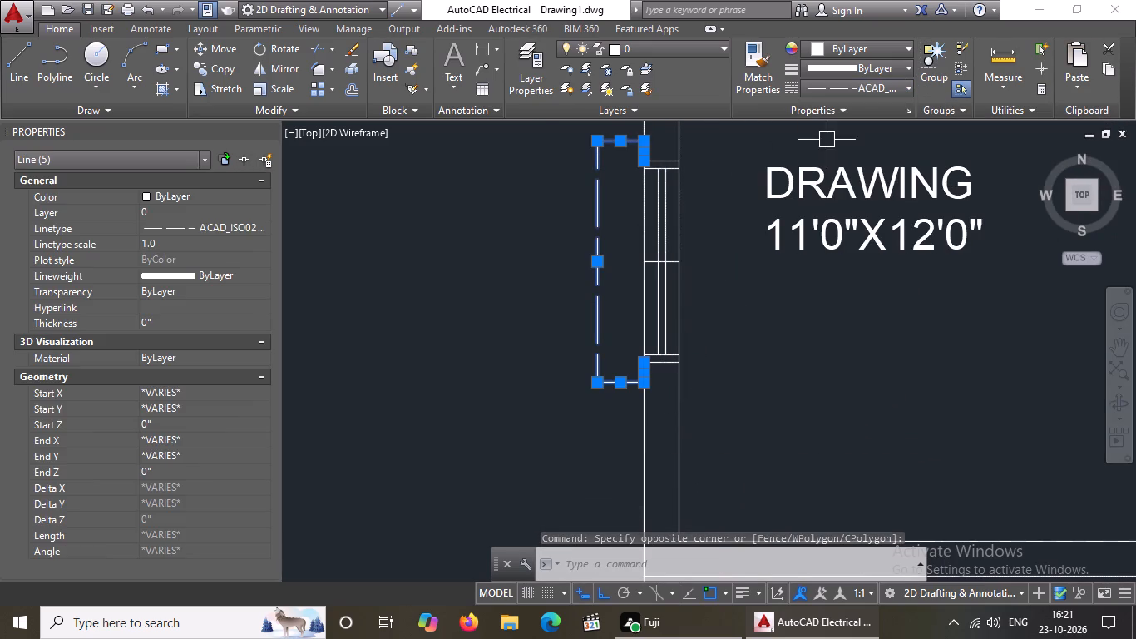
# Set the linetype scale of the drawing room window's projection lines to 2.
pyautogui.click(179, 249)
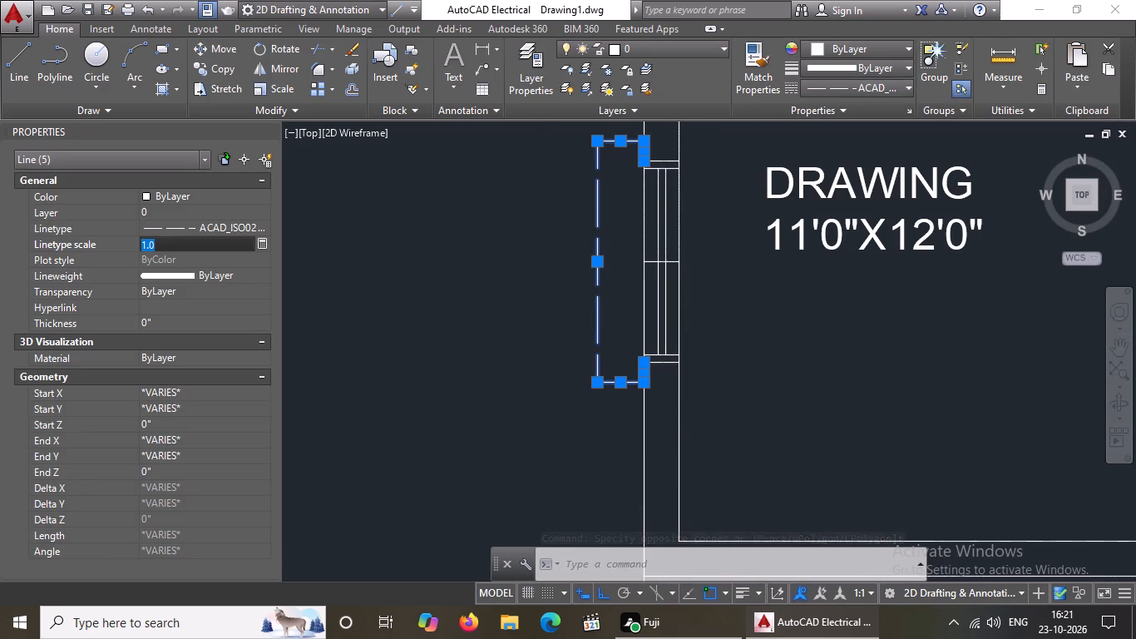
pyautogui.press('BackSpace')
pyautogui.press('BackSpace')
pyautogui.press('BackSpace')
pyautogui.press('2')
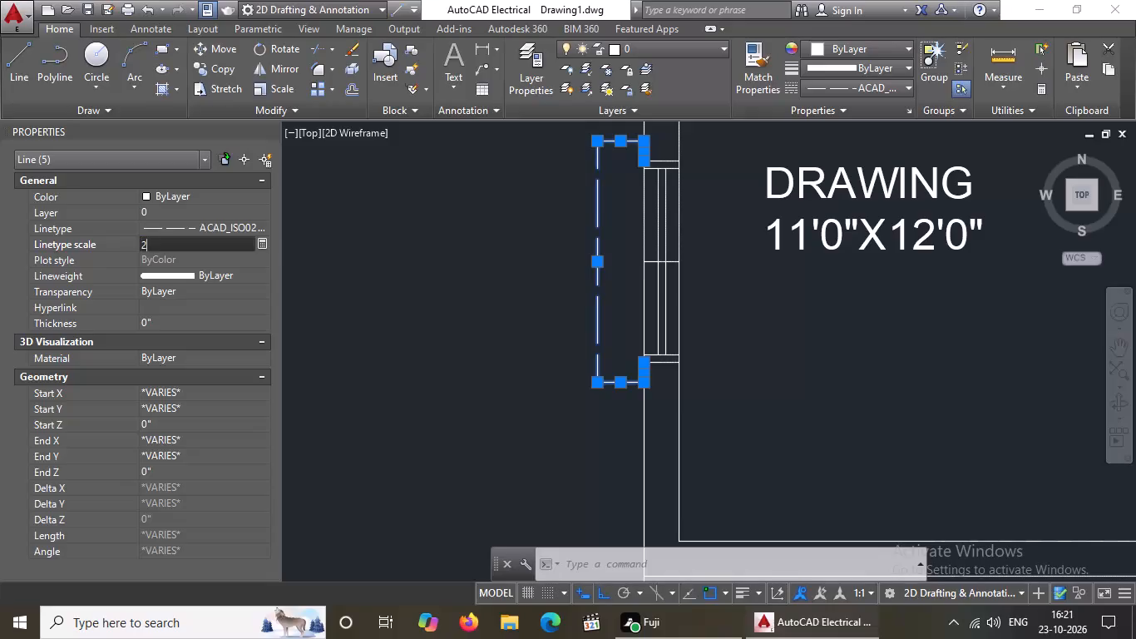
pyautogui.press('Return')
pyautogui.scroll(-3, 612, 339)
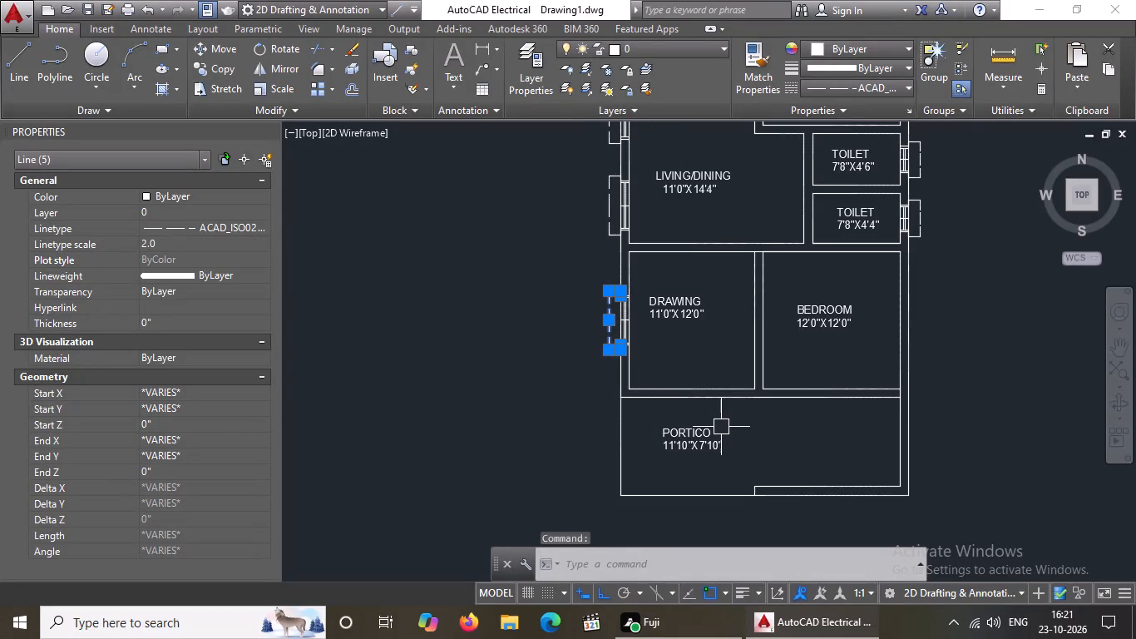
pyautogui.press('Escape')
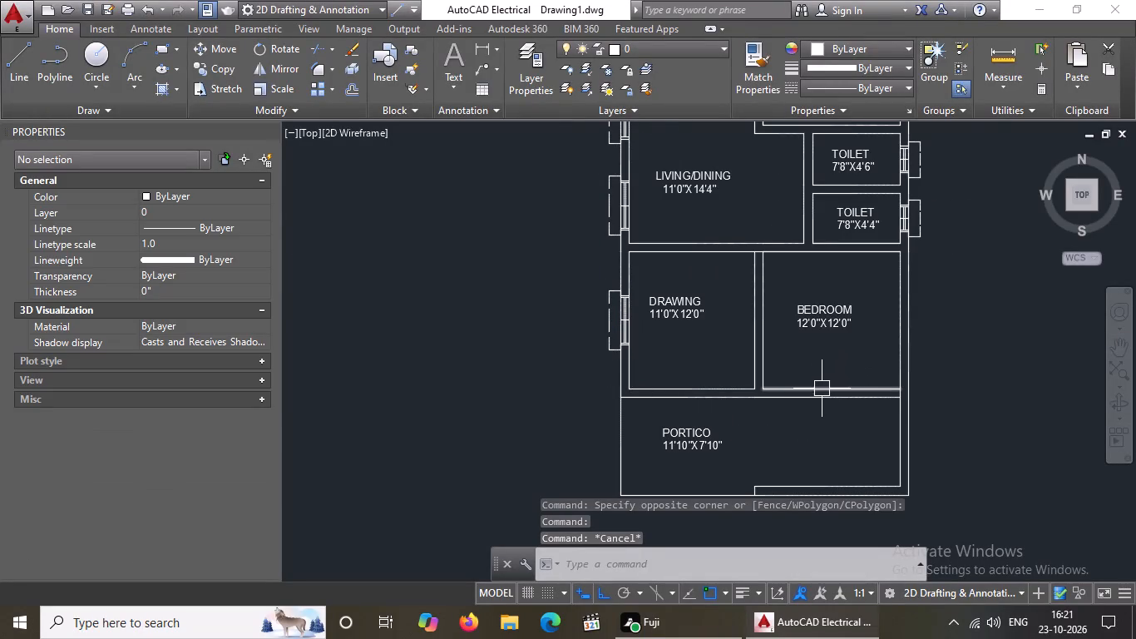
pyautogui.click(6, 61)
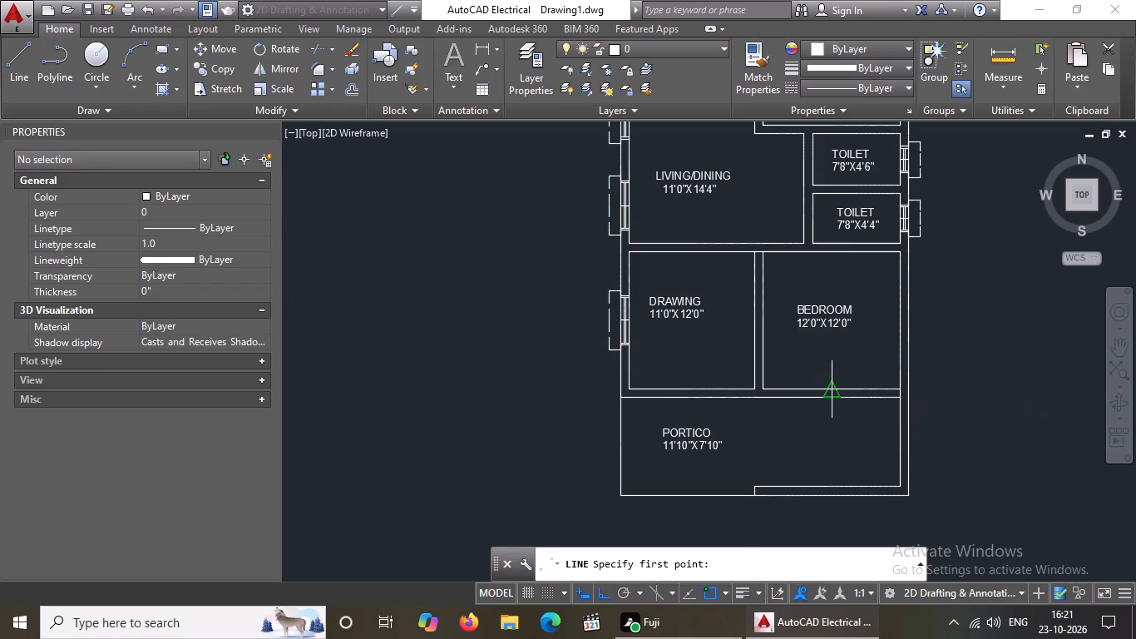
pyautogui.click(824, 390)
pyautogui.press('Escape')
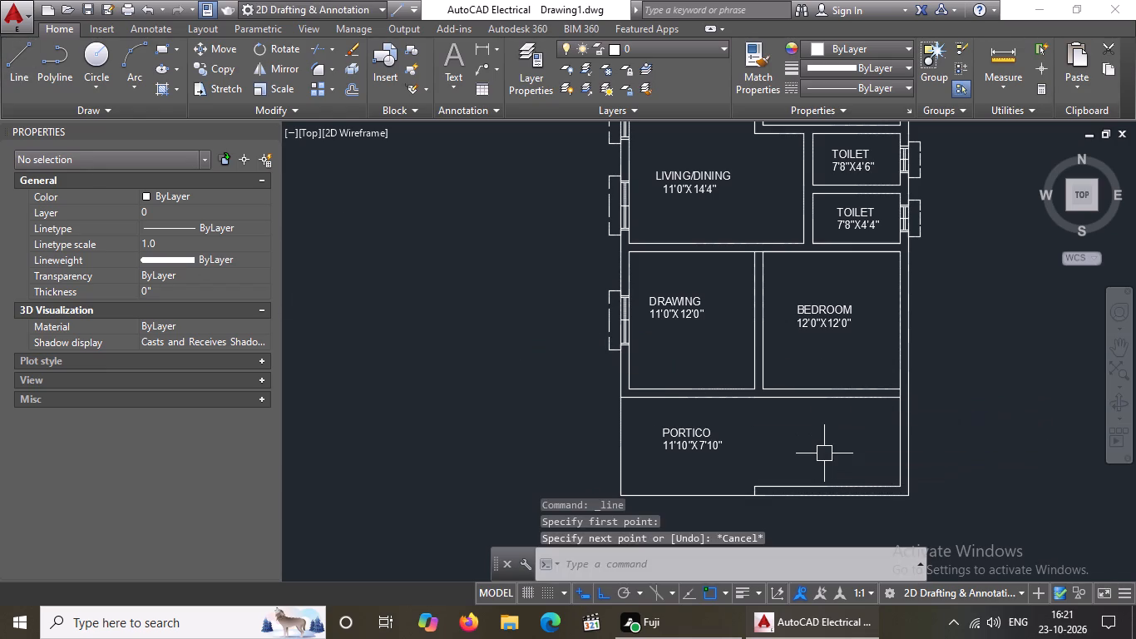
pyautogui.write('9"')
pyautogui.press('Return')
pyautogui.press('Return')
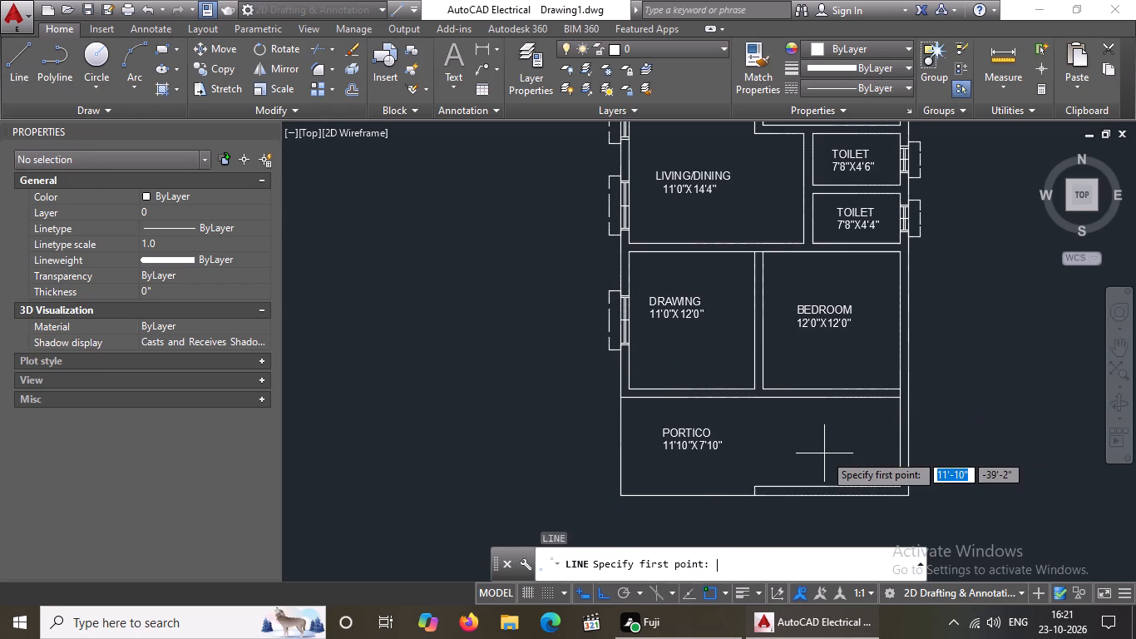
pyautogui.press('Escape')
# Draw a 9" line down through the wall between bedroom and portico from the midpoint of the bedroom's south wall line.
pyautogui.press('l')
pyautogui.press('Return')
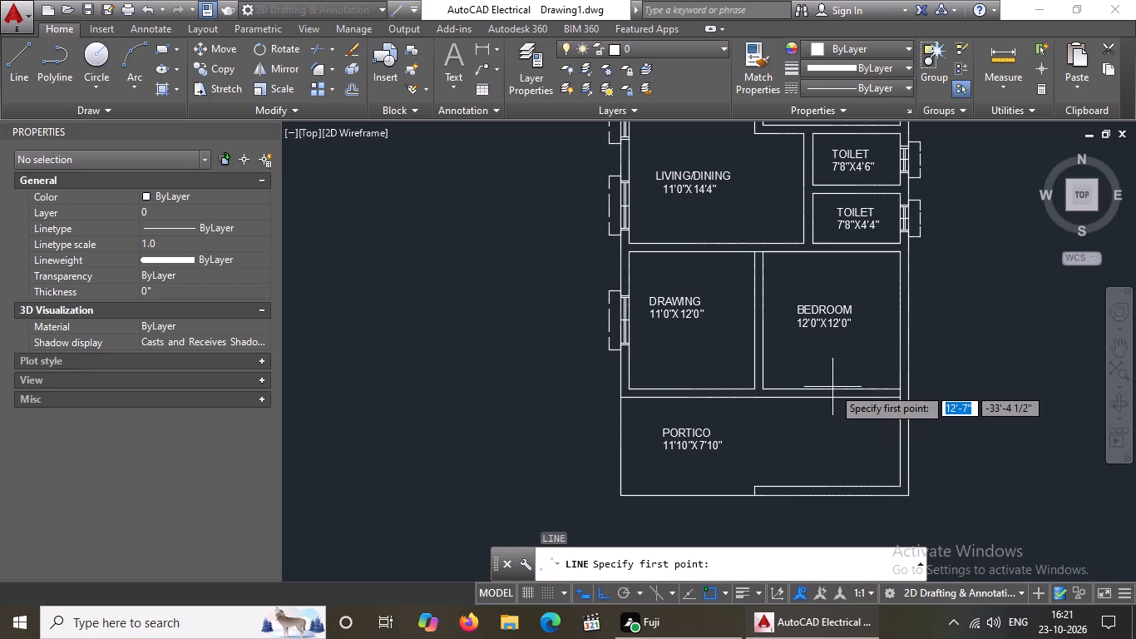
pyautogui.moveTo(831, 389); pyautogui.dragTo(842, 451)
pyautogui.write('9"')
pyautogui.press('Return')
pyautogui.press('Return')
pyautogui.press('Escape')
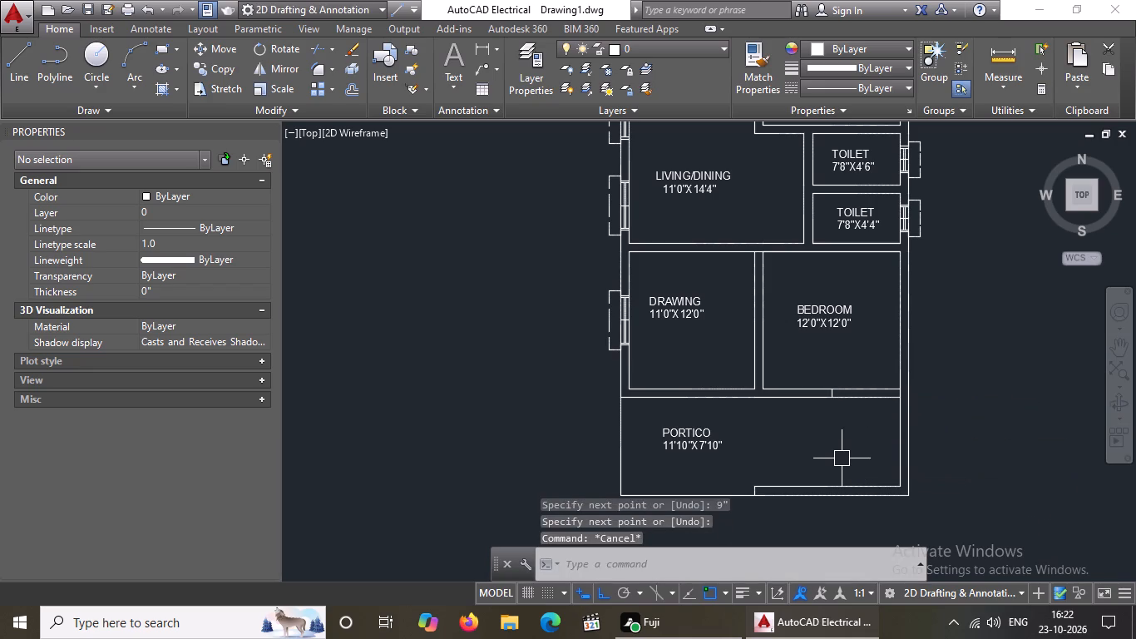
# Offset the 9" line in the bedroom's south wall by 2' to both the west and the east.
pyautogui.press('o')
pyautogui.press('Return')
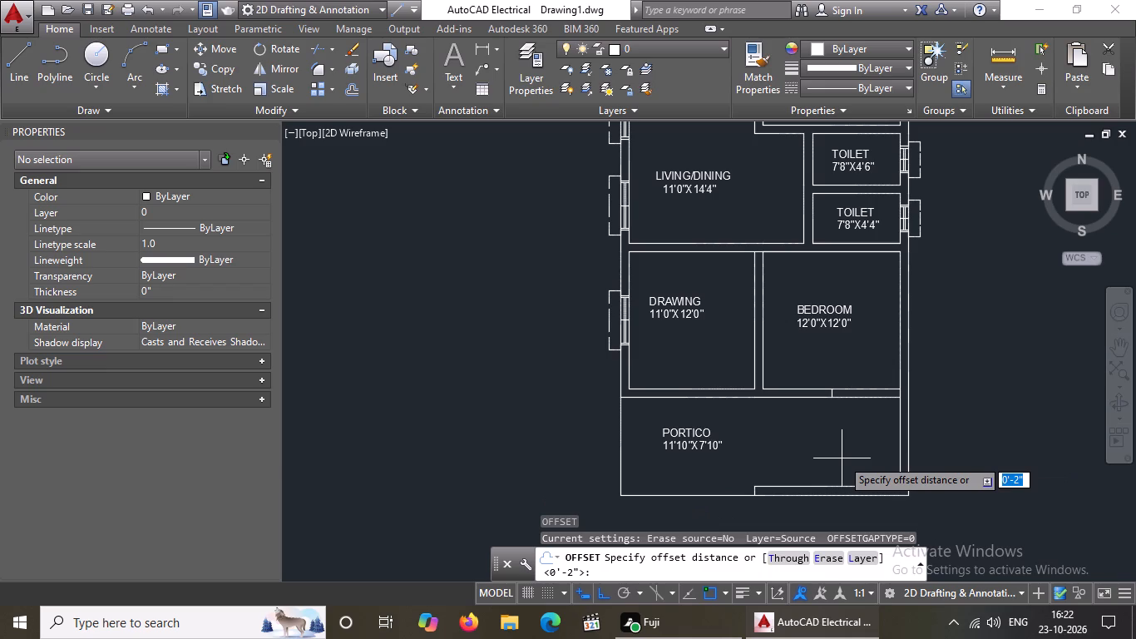
pyautogui.write("2'")
pyautogui.press('Return')
pyautogui.scroll(3, 828, 380)
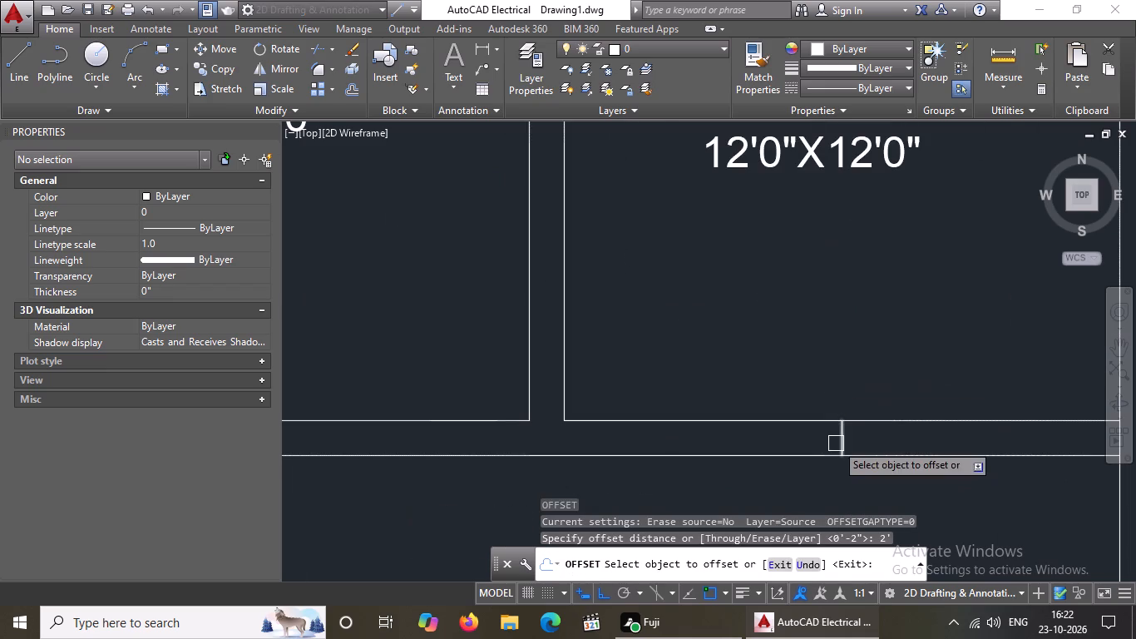
pyautogui.click(838, 438)
pyautogui.moveTo(763, 445); pyautogui.dragTo(773, 444)
pyautogui.moveTo(837, 438); pyautogui.dragTo(858, 438)
pyautogui.click(932, 438)
pyautogui.press('Escape')
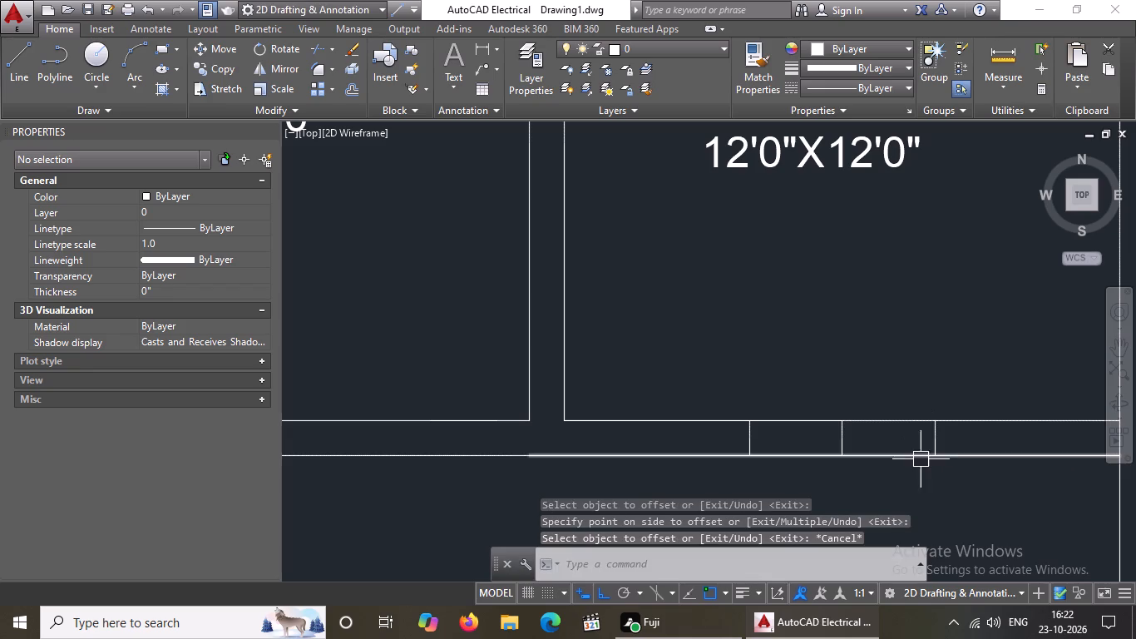
# Draw a horizontal centre line between the midpoints of the two end lines of the bedroom's south window.
pyautogui.press('l')
pyautogui.press('Return')
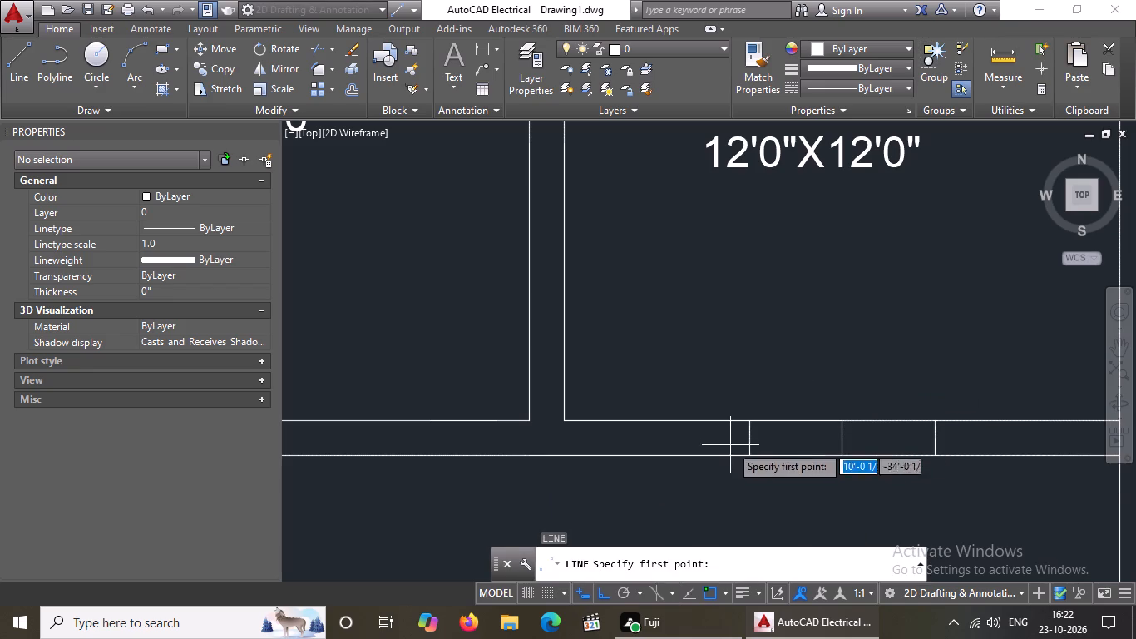
pyautogui.moveTo(749, 443); pyautogui.dragTo(782, 444)
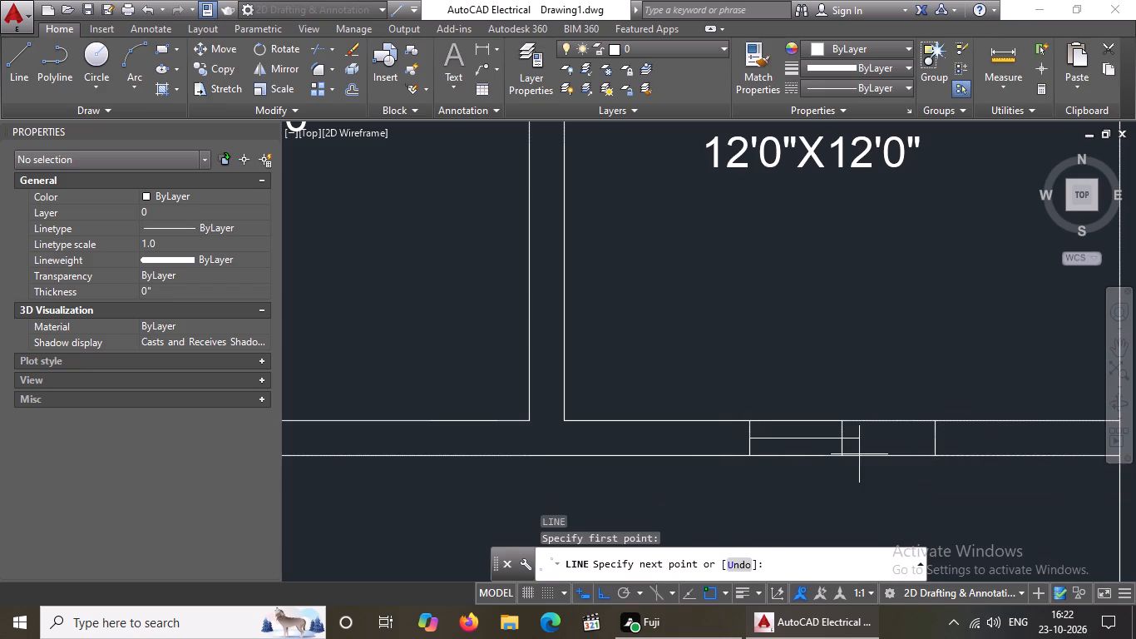
pyautogui.click(936, 443)
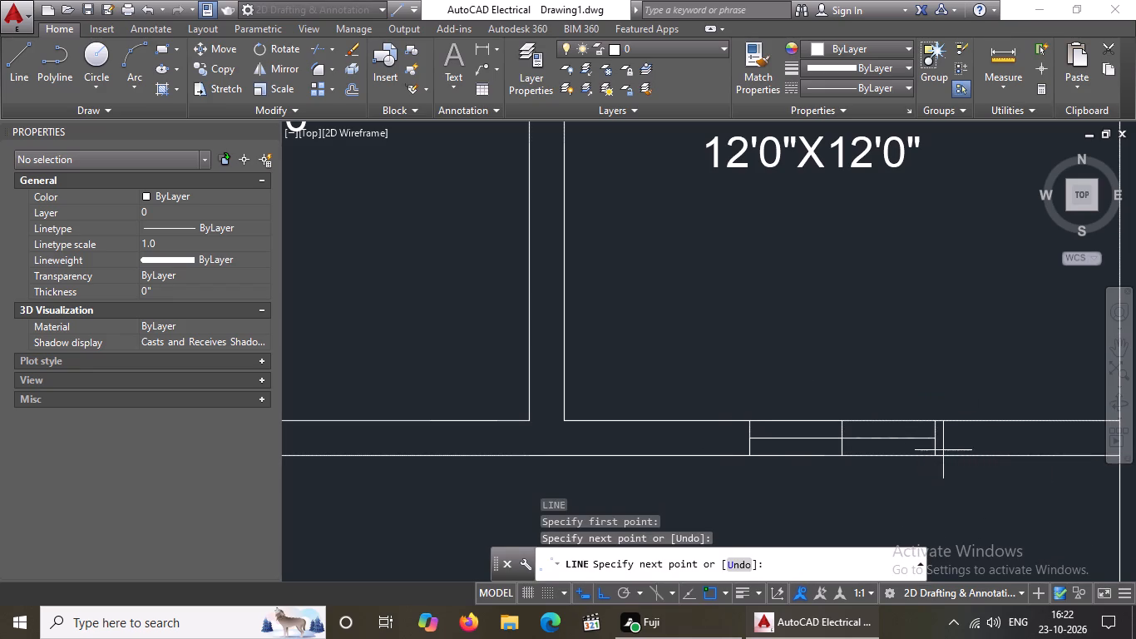
pyautogui.press('Escape')
# Offset the bedroom window's horizontal centre line 1" upward and 1" downward.
pyautogui.press('o')
pyautogui.press('Return')
pyautogui.write('1"')
pyautogui.press('Return')
pyautogui.scroll(2, 927, 447)
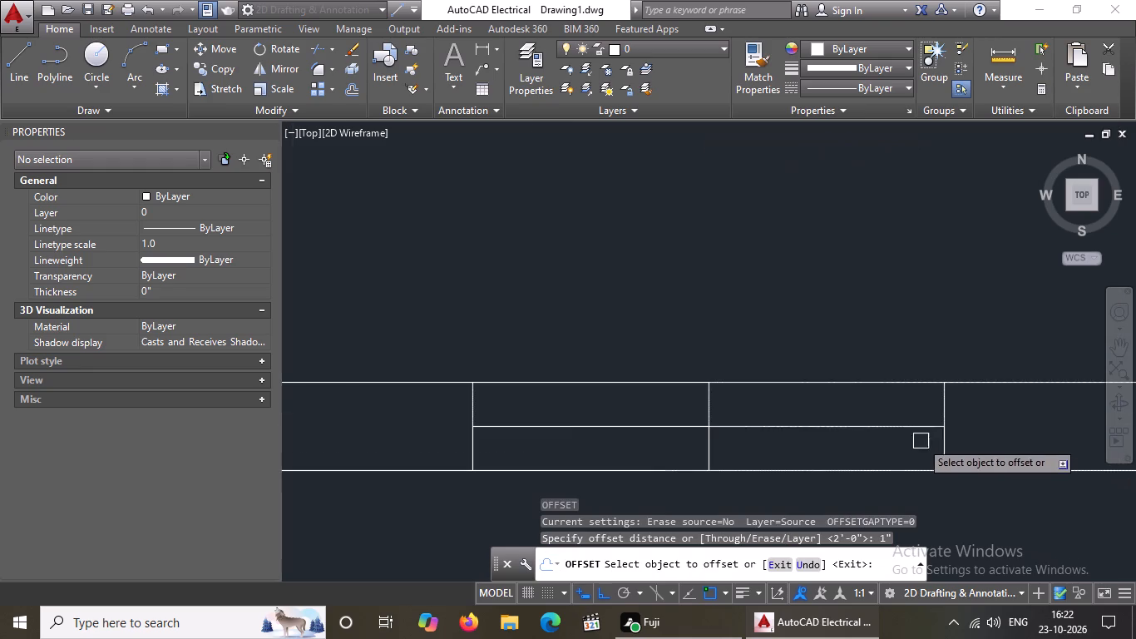
pyautogui.moveTo(888, 431); pyautogui.dragTo(890, 424)
pyautogui.click(895, 399)
pyautogui.click(892, 428)
pyautogui.click(890, 444)
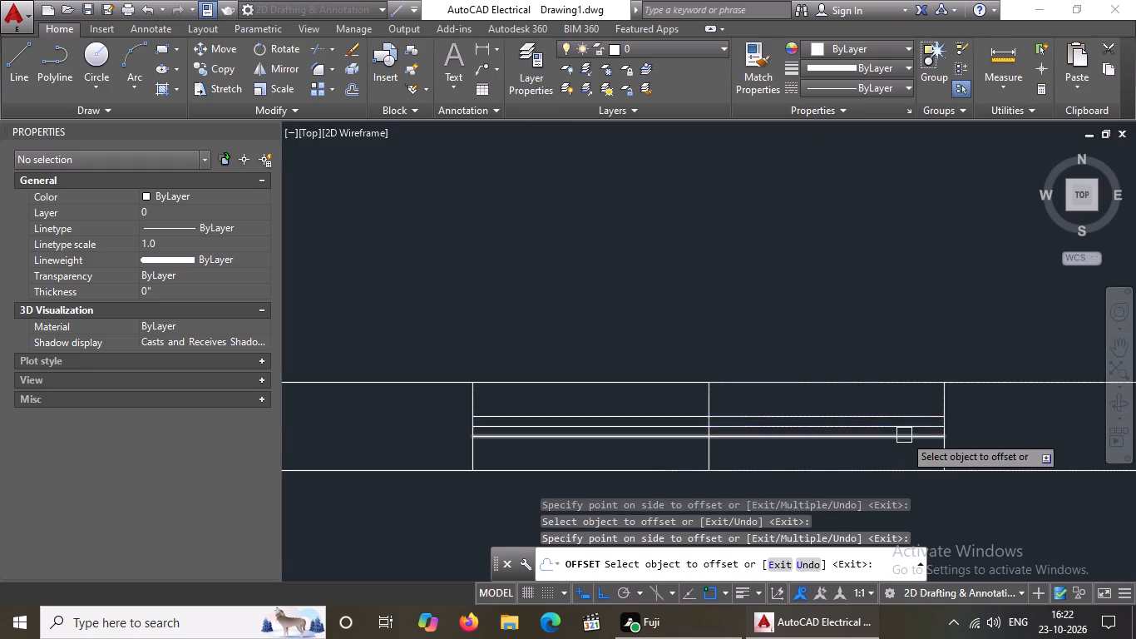
pyautogui.press('Escape')
pyautogui.press('Escape')
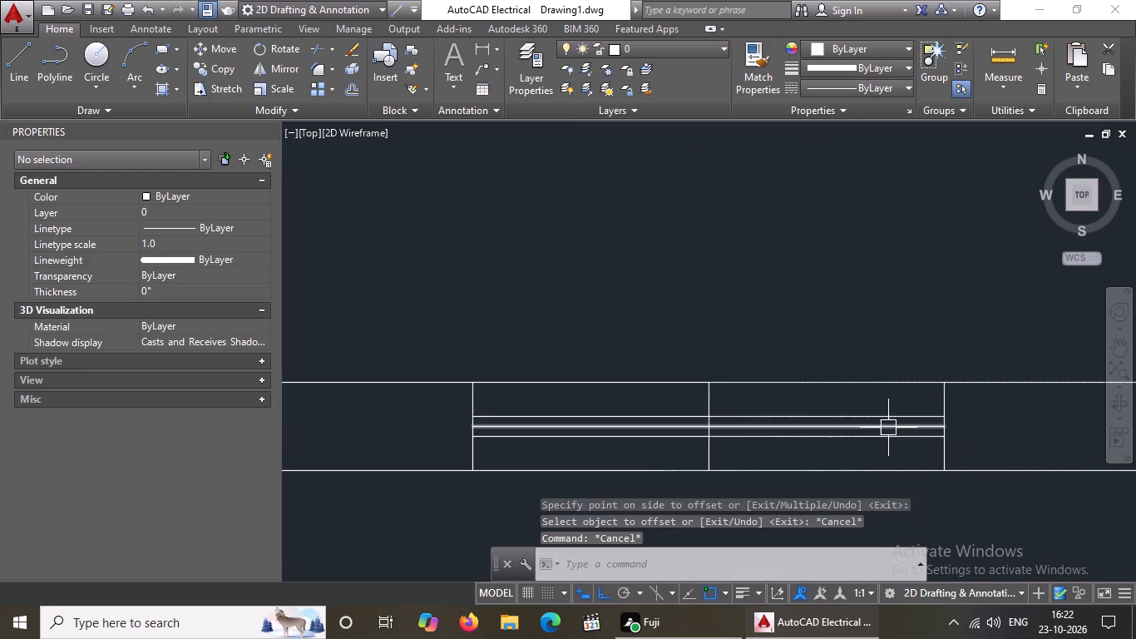
# Delete the original horizontal centre line between the two offset glazing lines of the bedroom window.
pyautogui.click(887, 428)
pyautogui.press('Delete')
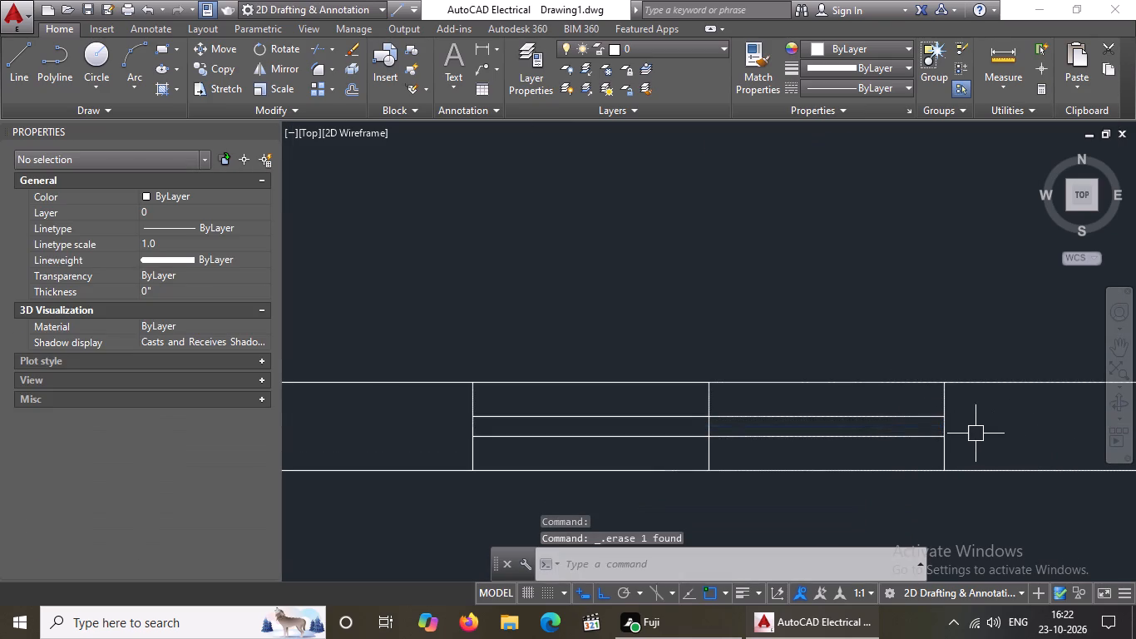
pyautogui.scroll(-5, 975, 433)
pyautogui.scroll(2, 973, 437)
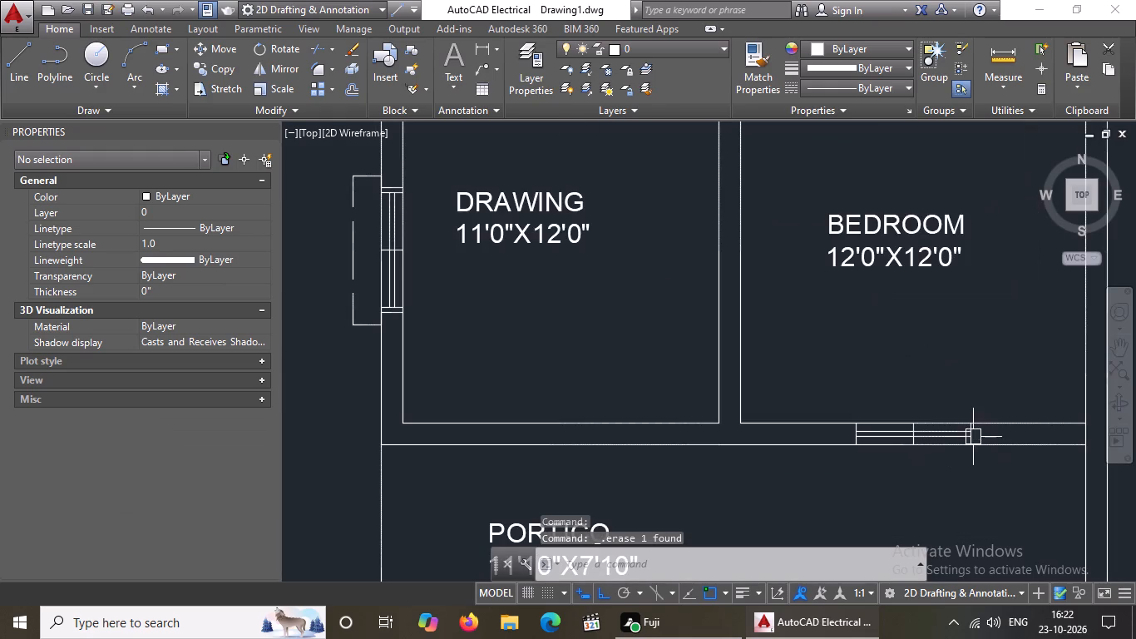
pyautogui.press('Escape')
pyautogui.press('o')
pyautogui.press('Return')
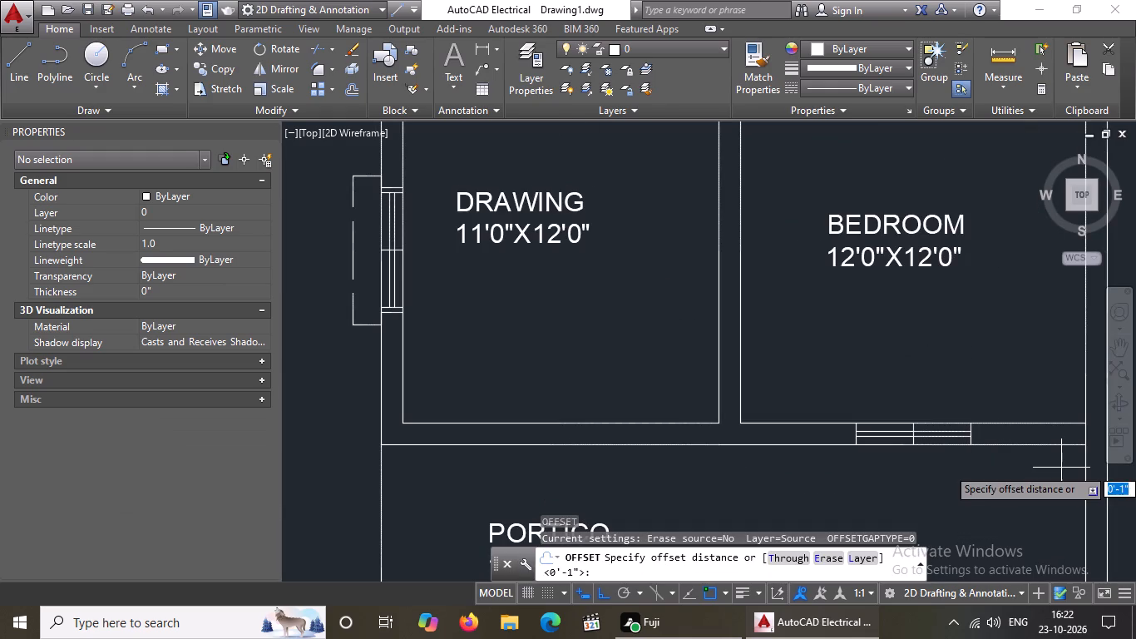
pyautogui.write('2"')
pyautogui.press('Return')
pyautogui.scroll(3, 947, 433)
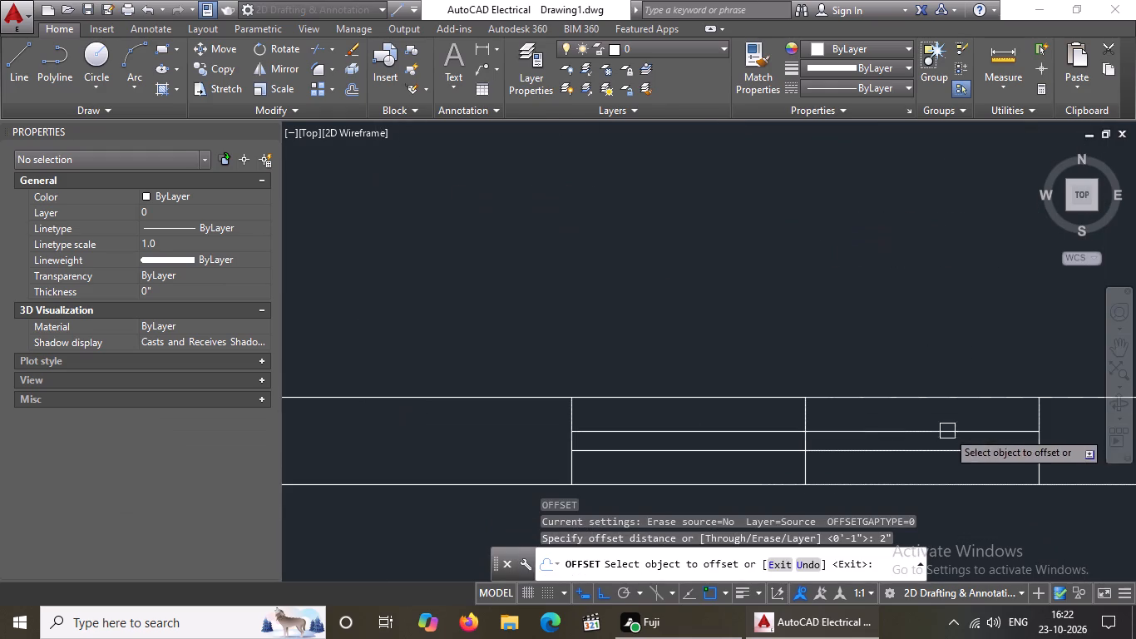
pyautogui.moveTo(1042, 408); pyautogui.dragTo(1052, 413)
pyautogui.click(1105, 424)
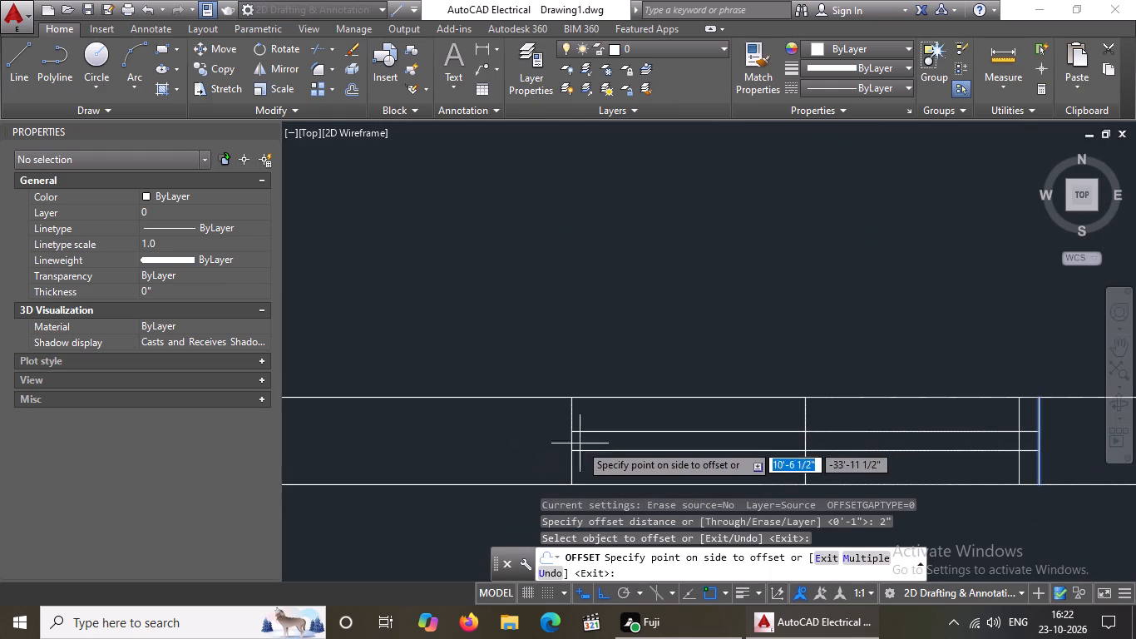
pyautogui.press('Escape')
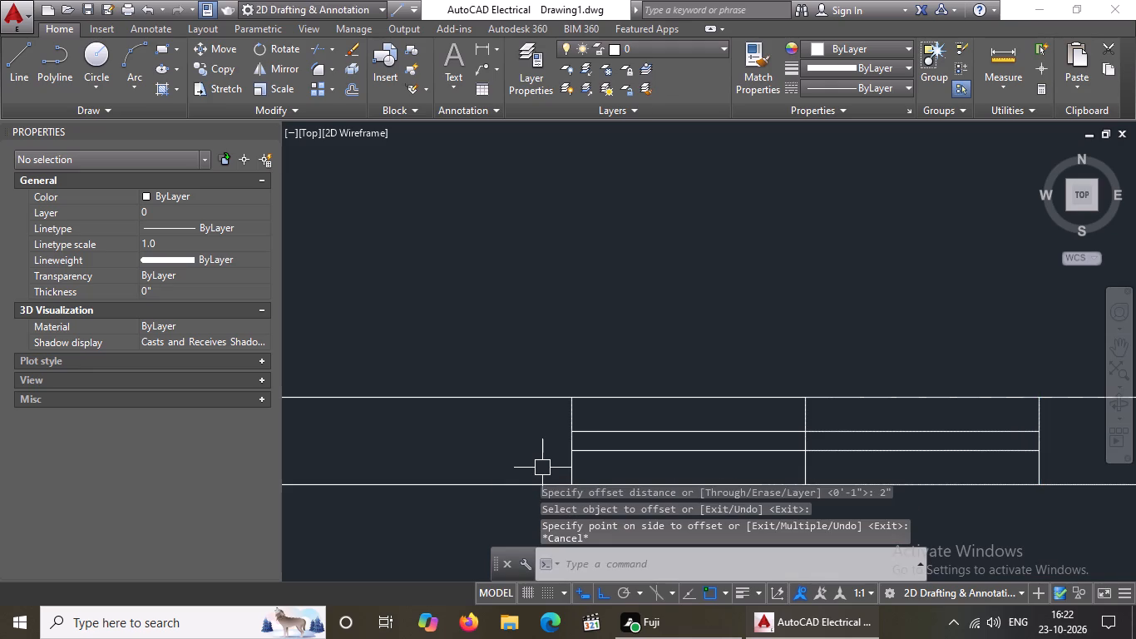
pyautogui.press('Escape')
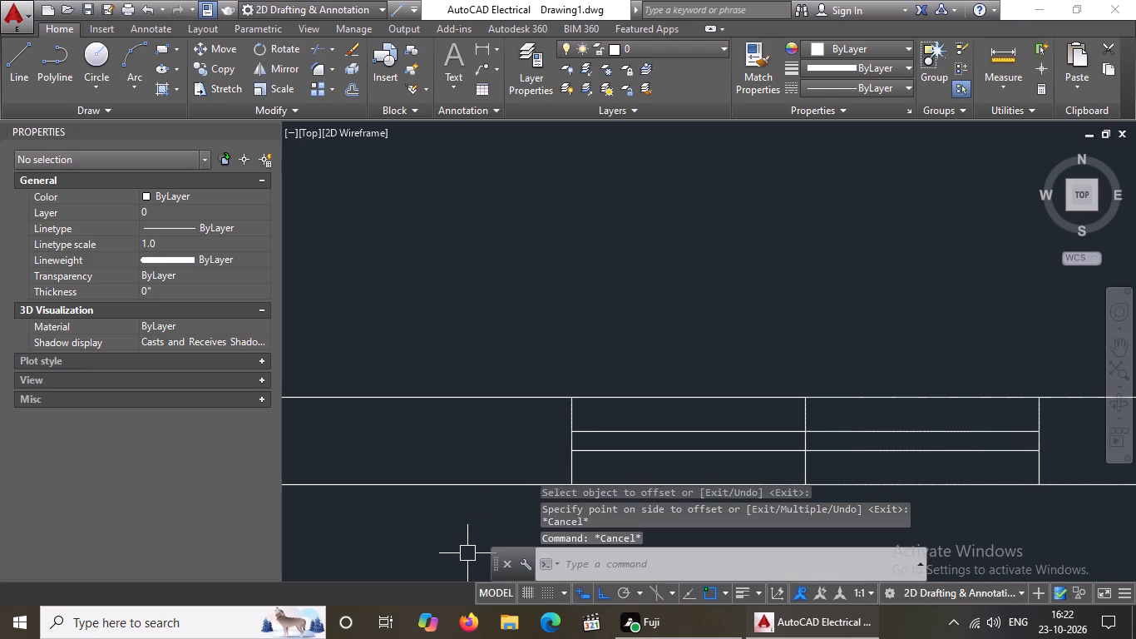
# Offset the bedroom window's west end line 2" to the west and its east end line 2" to the east.
pyautogui.press('o')
pyautogui.press('Return')
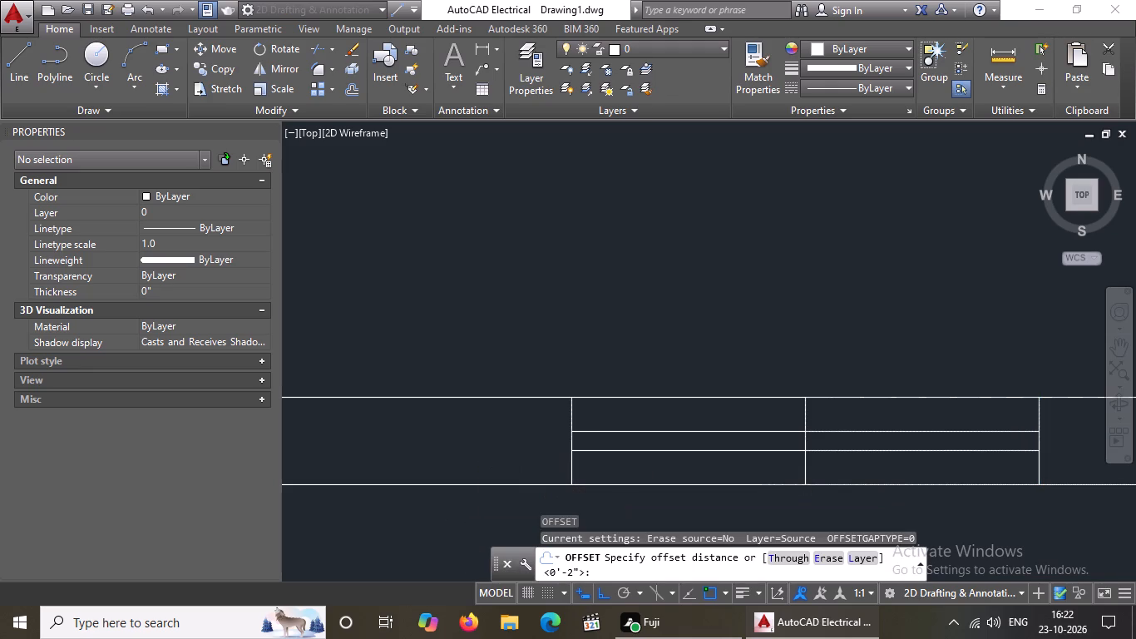
pyautogui.press('2')
pyautogui.hotkey('shift', '"')
pyautogui.press('Return')
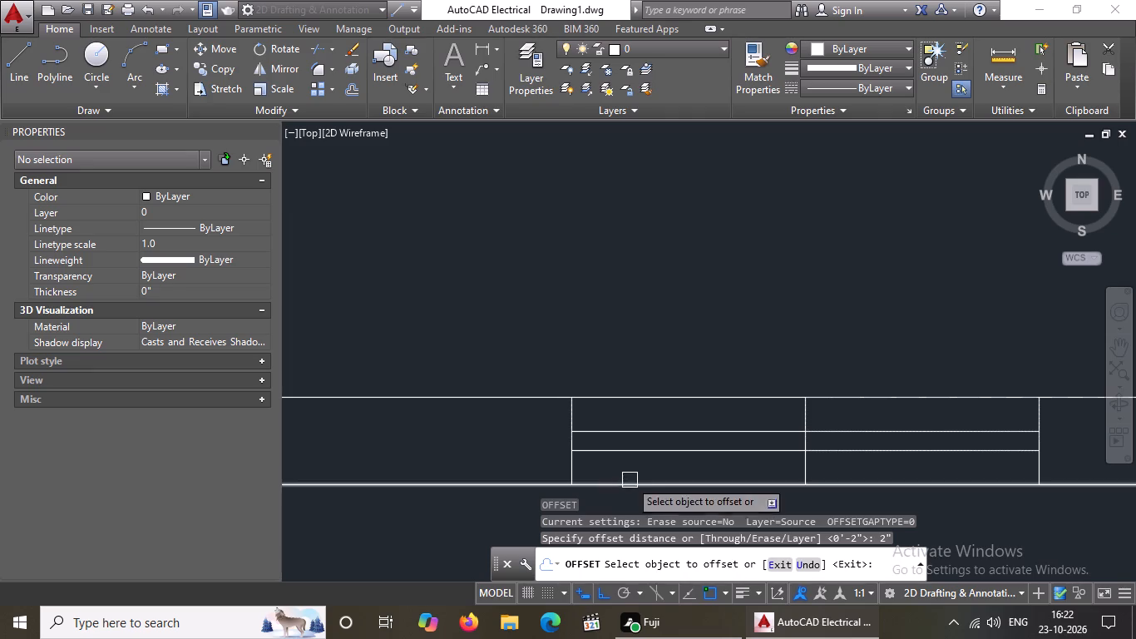
pyautogui.click(567, 469)
pyautogui.click(493, 458)
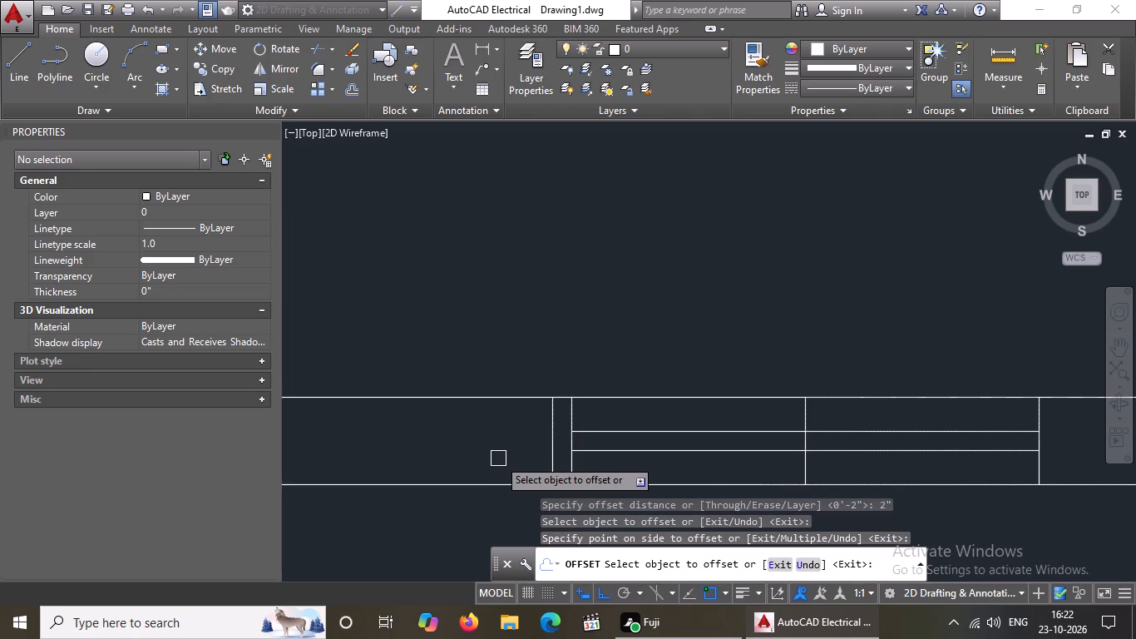
pyautogui.scroll(-3, 461, 433)
pyautogui.scroll(2, 600, 428)
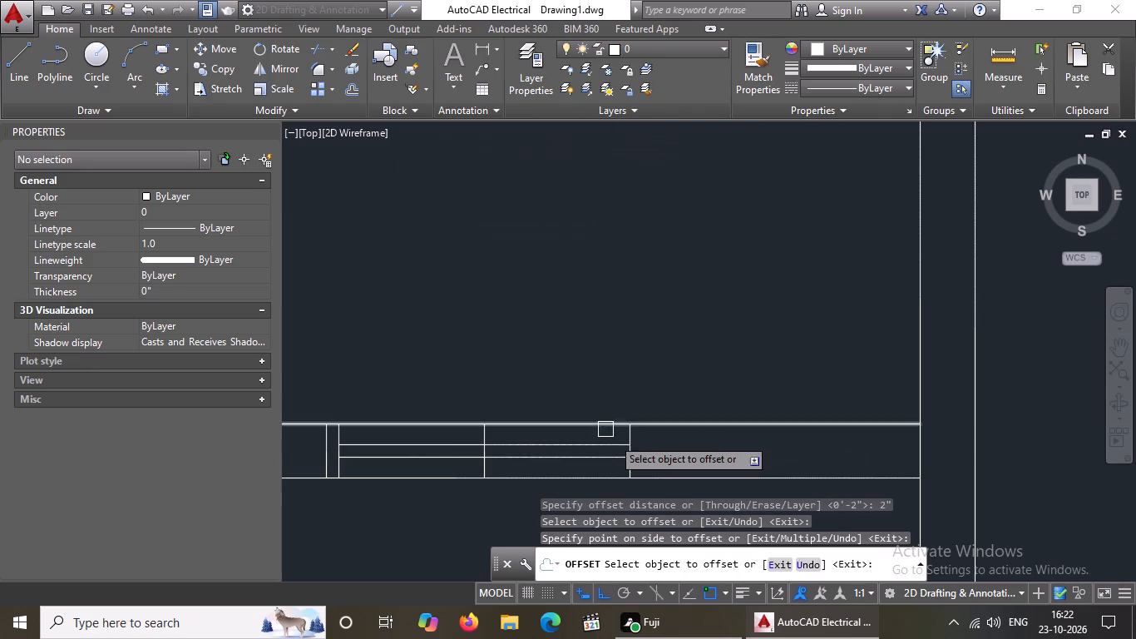
pyautogui.moveTo(627, 471); pyautogui.dragTo(641, 459)
pyautogui.click(662, 450)
pyautogui.scroll(-1, 667, 449)
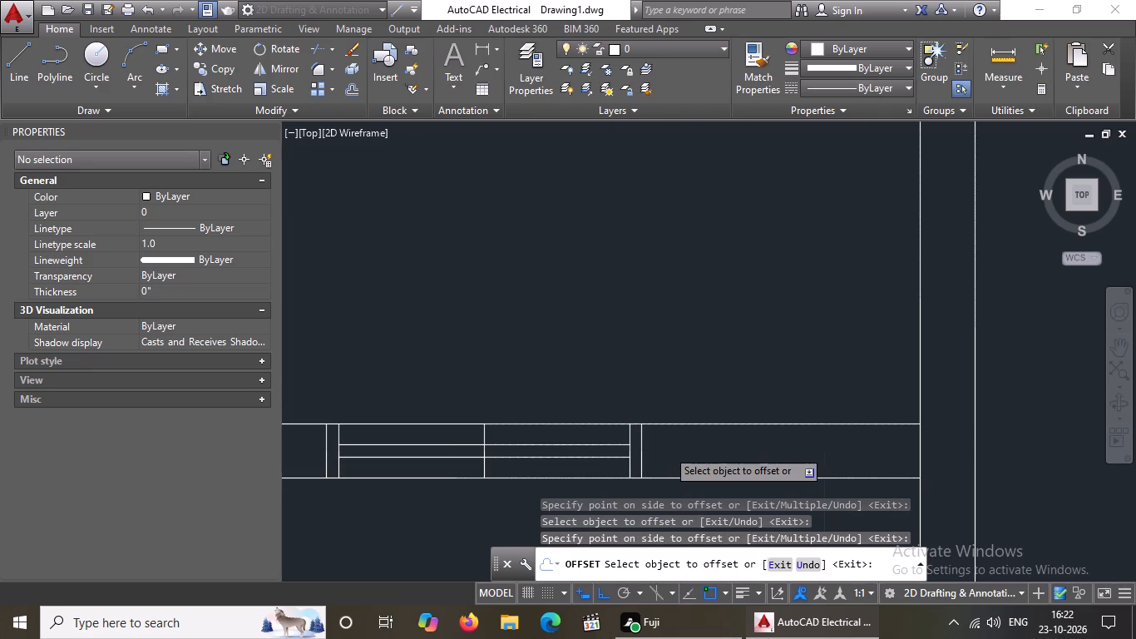
# Draw a line 5" east from the bedroom south window's outer southeast corner, continuing 1' south into the portico.
pyautogui.scroll(-2, 667, 449)
pyautogui.moveTo(593, 445); pyautogui.dragTo(672, 463, button='middle')
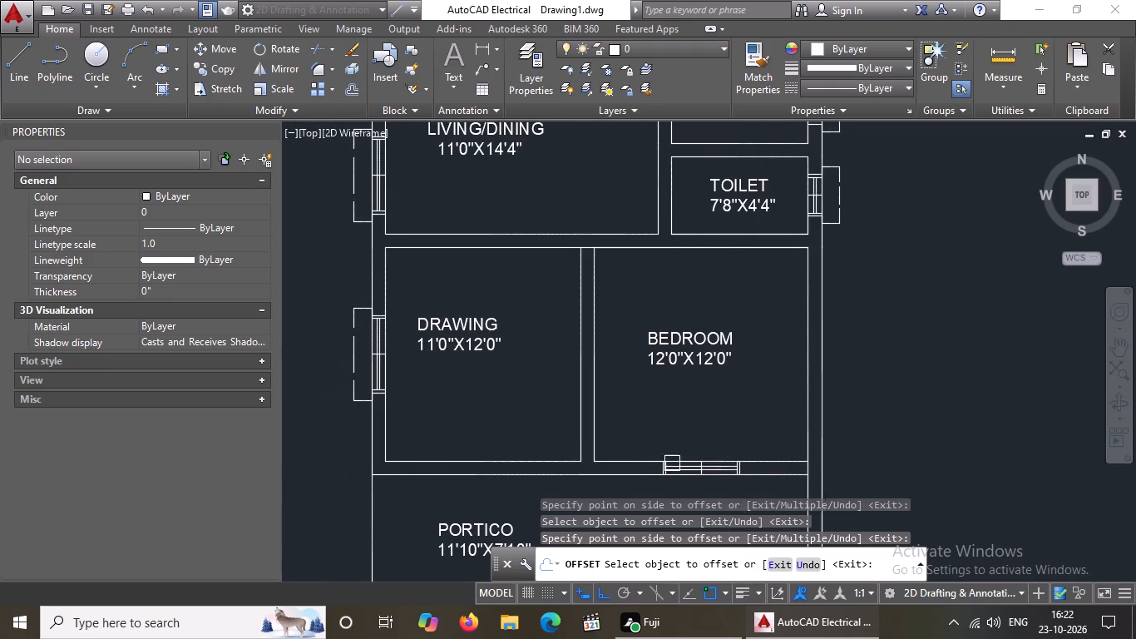
pyautogui.scroll(2, 692, 494)
pyautogui.press('Escape')
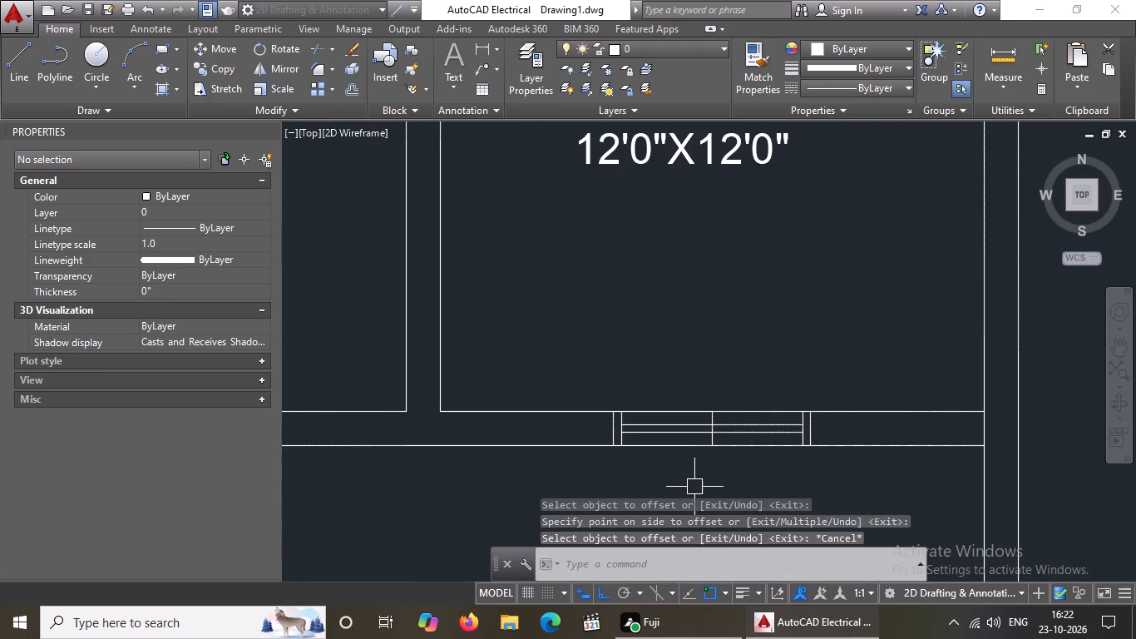
pyautogui.press('Escape')
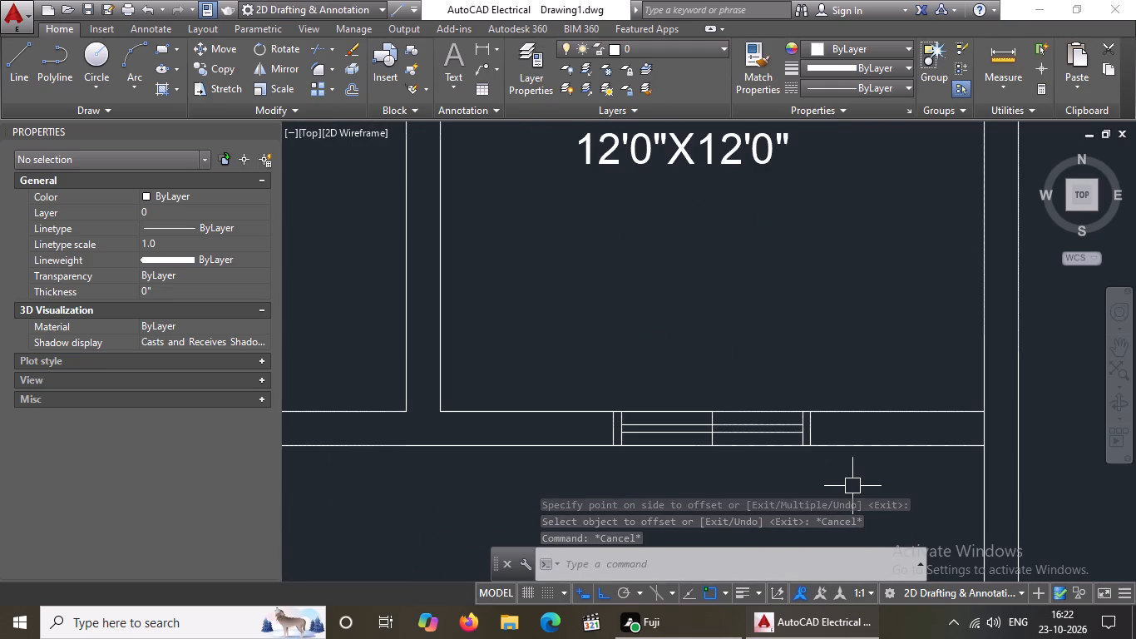
pyautogui.press('l')
pyautogui.press('Return')
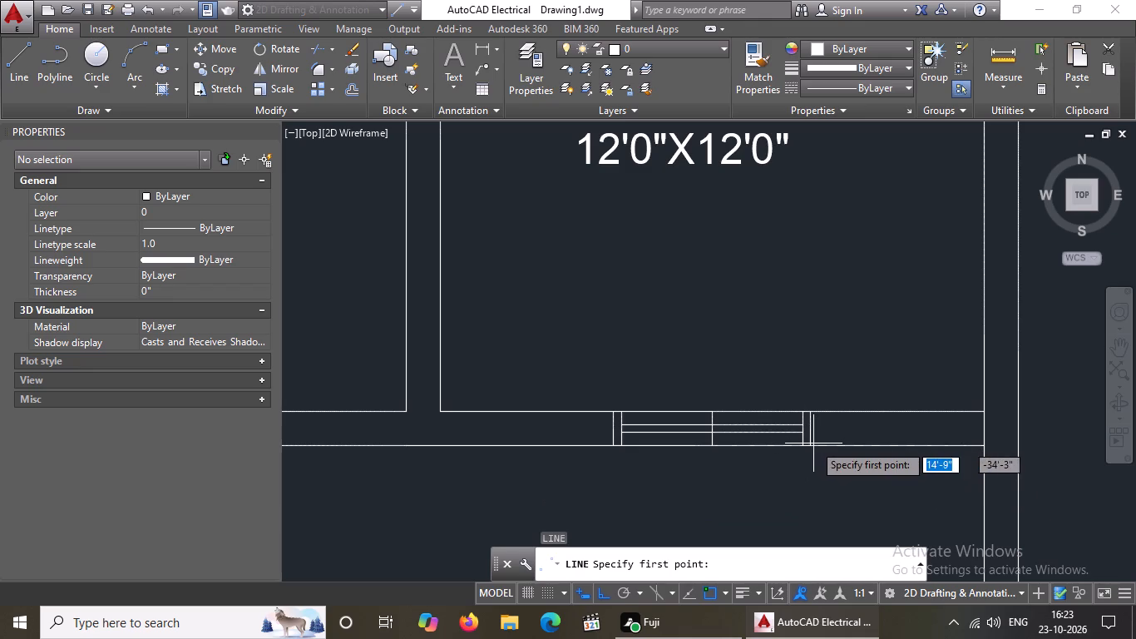
pyautogui.moveTo(808, 444); pyautogui.dragTo(859, 441)
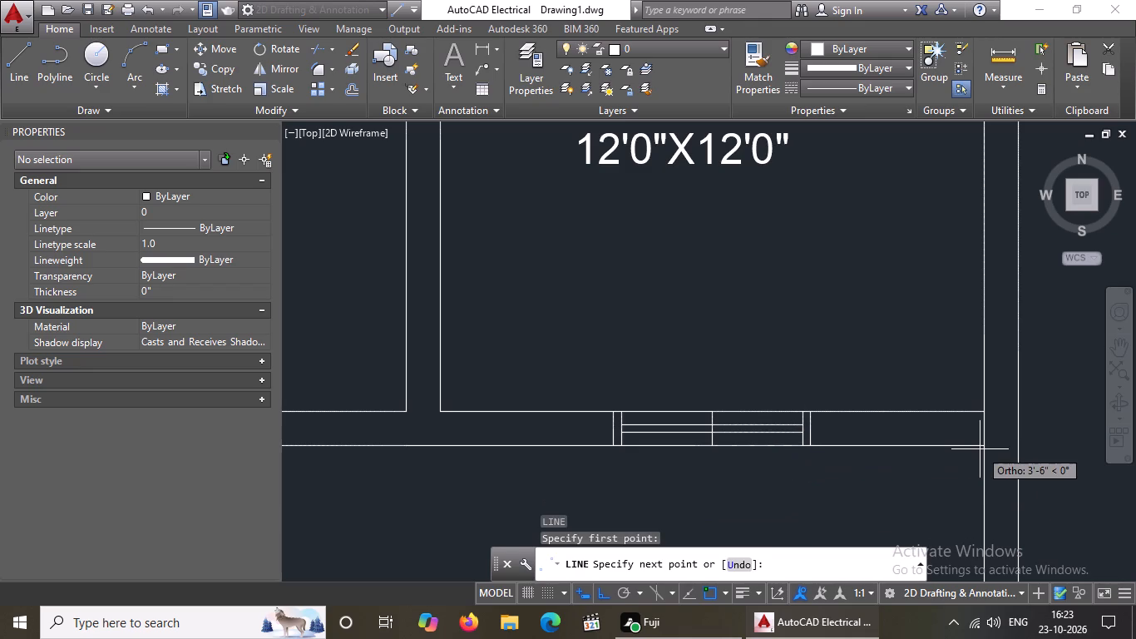
pyautogui.write('5"')
pyautogui.press('Return')
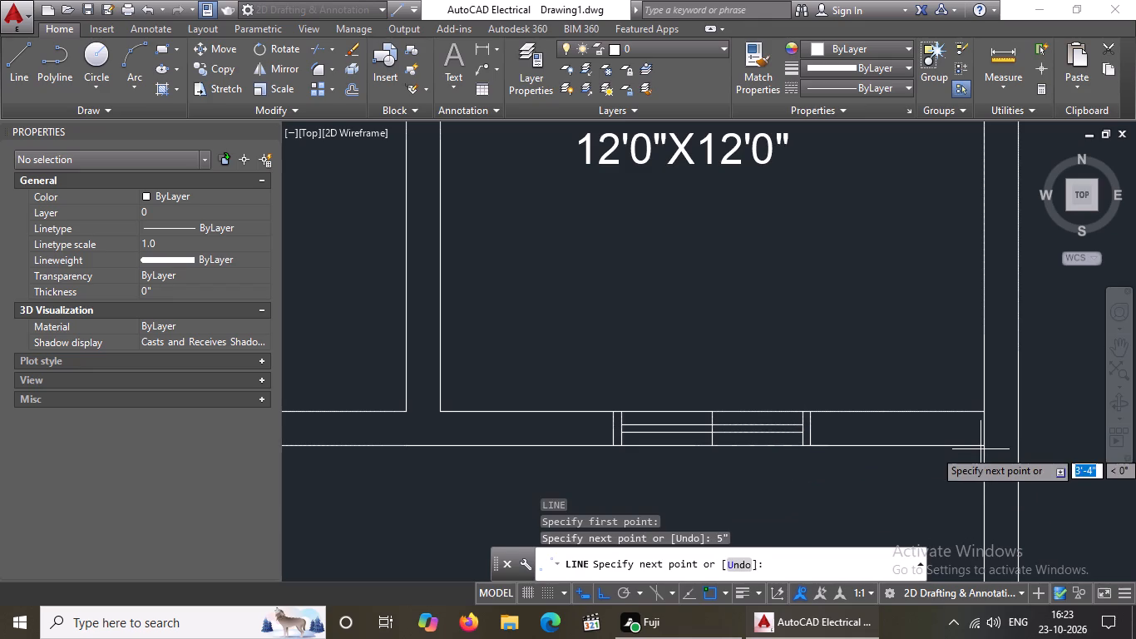
pyautogui.write("1'")
pyautogui.press('Return')
pyautogui.press('Return')
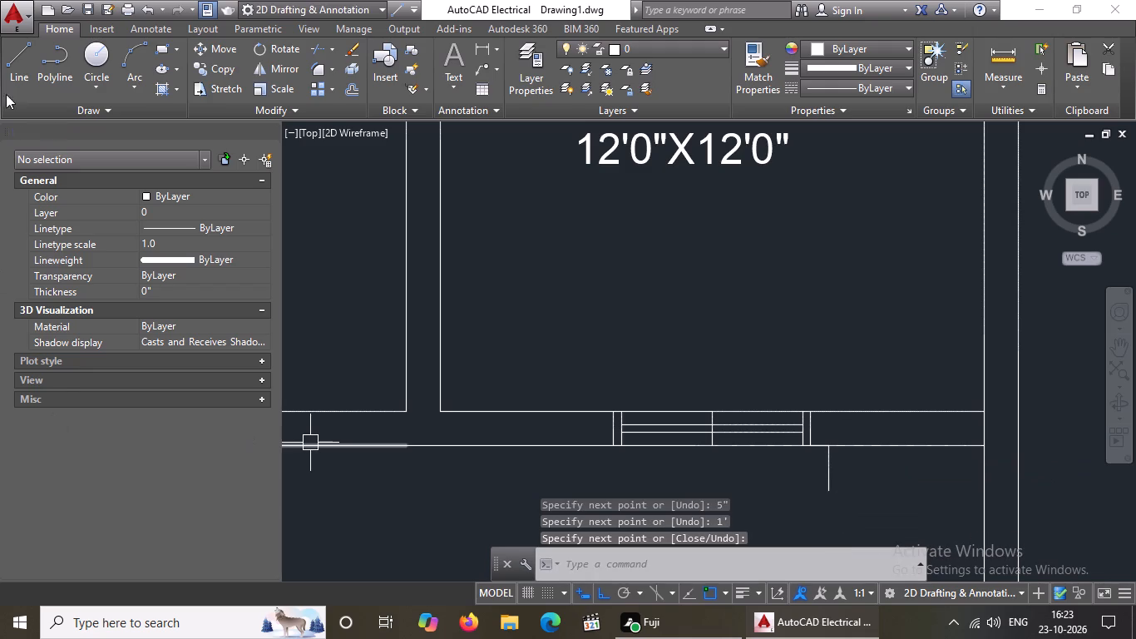
# Draw the projection outline from the window's outer southwest corner 5" west, 1' south, and east to meet the opposite leg's end.
pyautogui.click(15, 67)
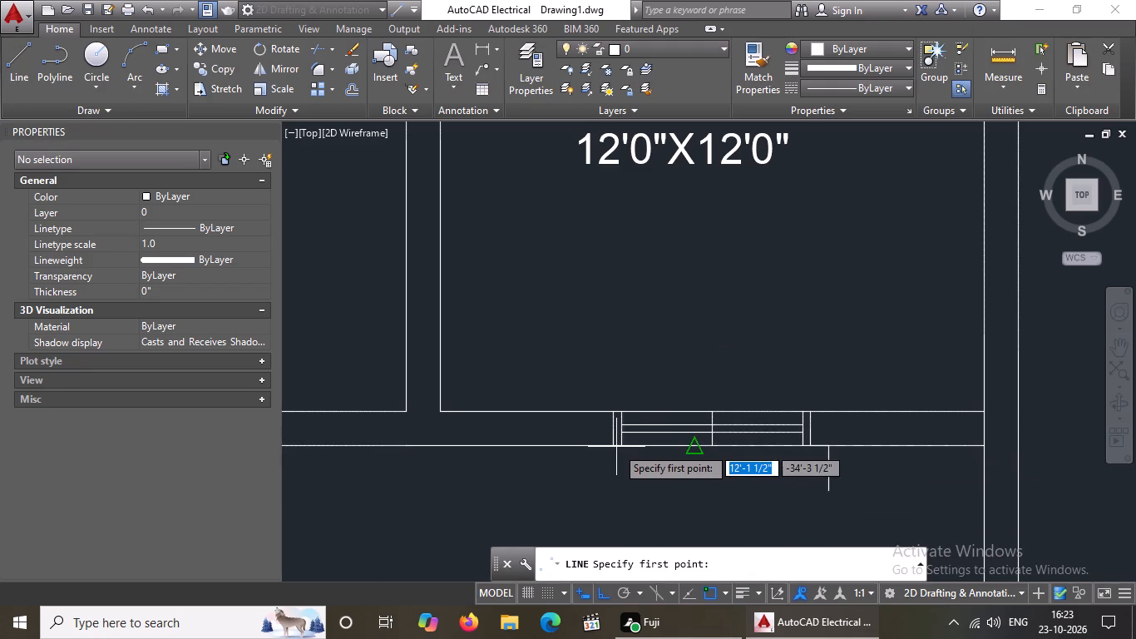
pyautogui.click(614, 447)
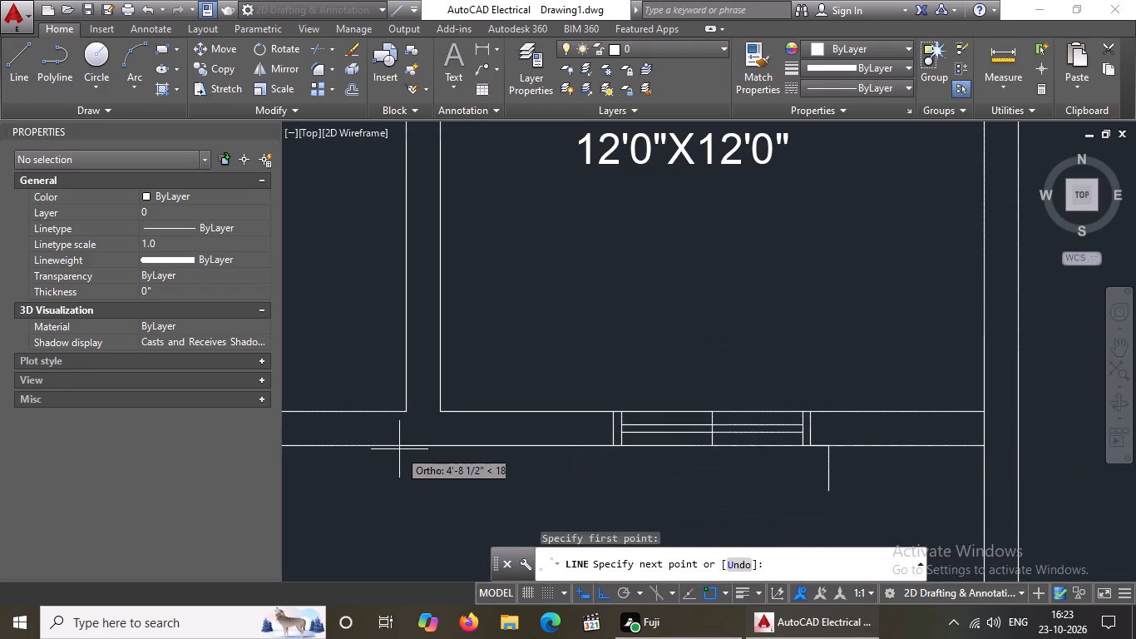
pyautogui.write('5"')
pyautogui.press('Return')
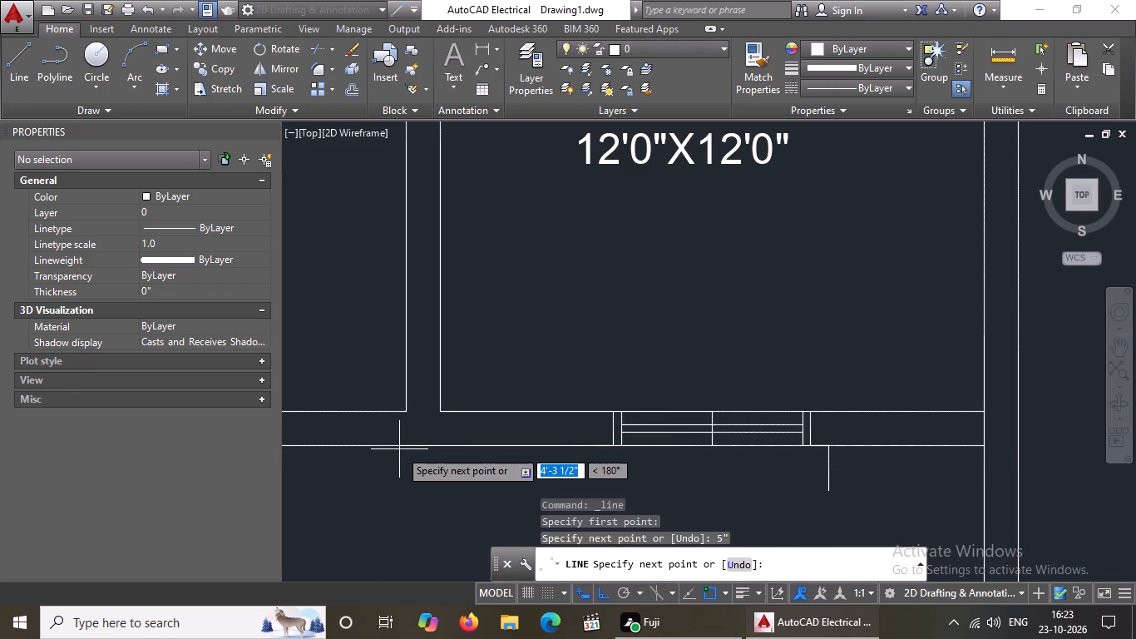
pyautogui.write("1'")
pyautogui.press('Return')
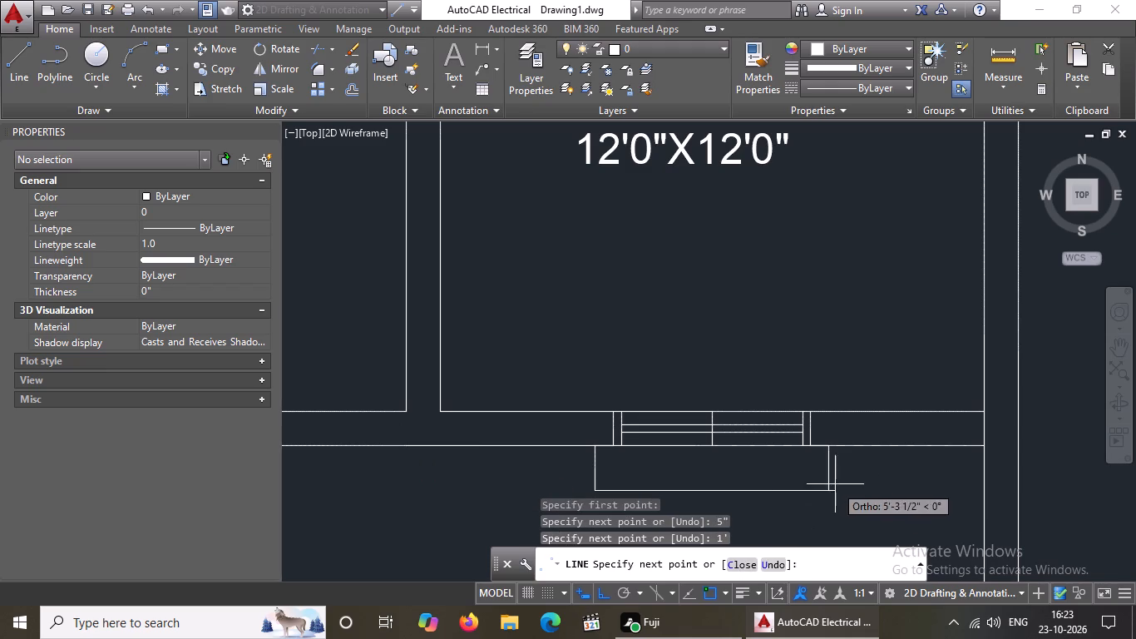
pyautogui.click(830, 490)
pyautogui.scroll(-3, 844, 488)
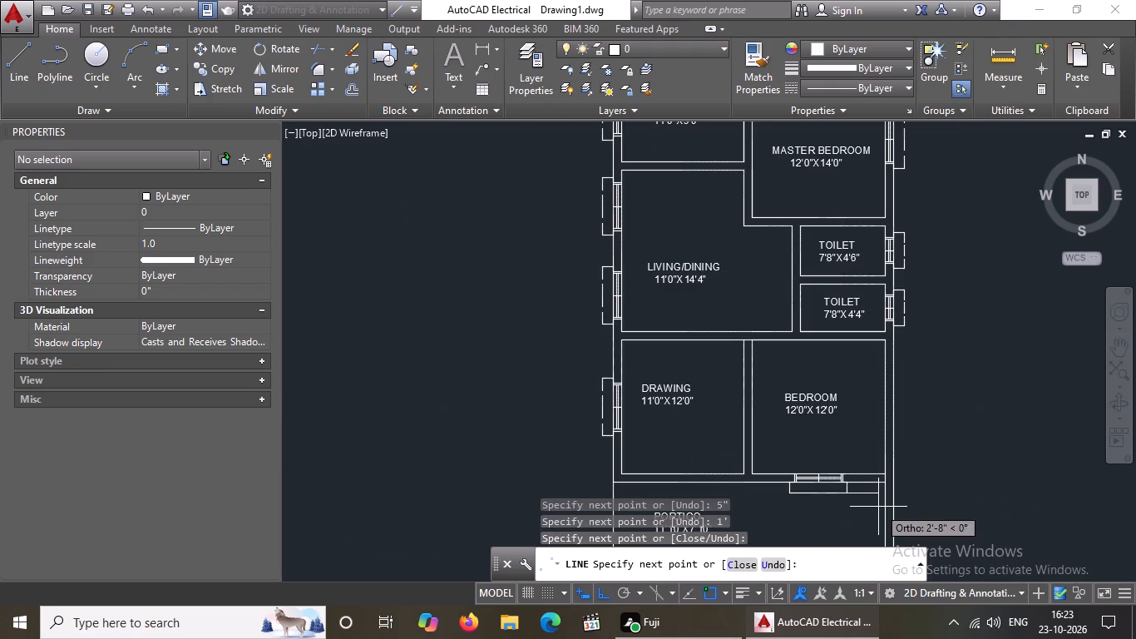
pyautogui.press('Escape')
# Change the five projection lines of the bedroom's south window to the dashed ACAD_ISO02 linetype.
pyautogui.scroll(5, 840, 508)
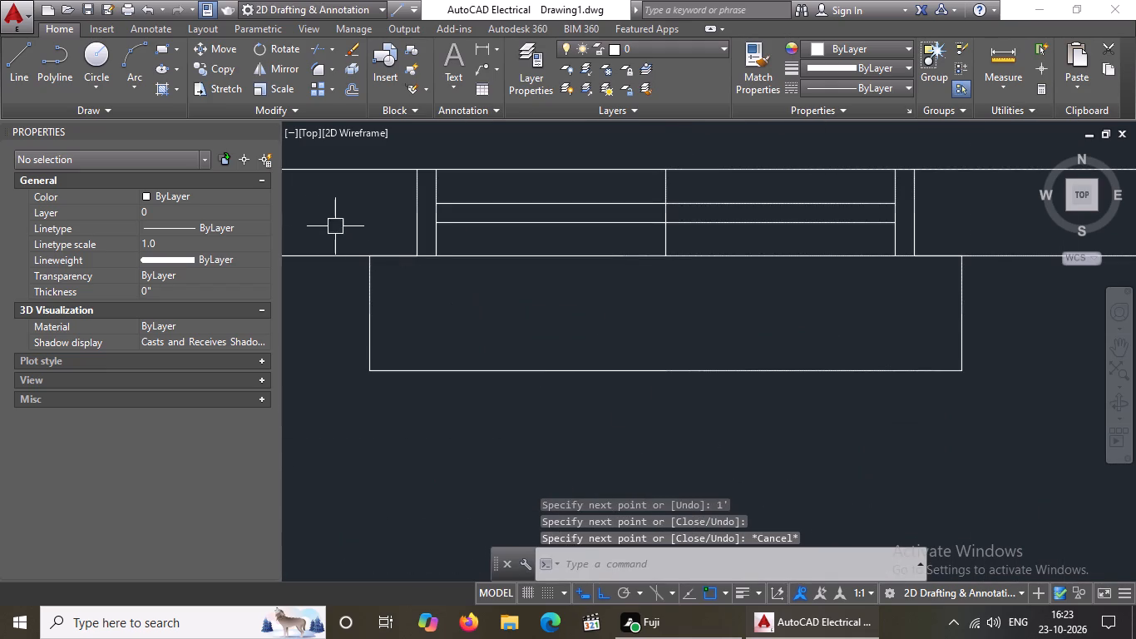
pyautogui.moveTo(301, 224); pyautogui.dragTo(323, 245)
pyautogui.press('Escape')
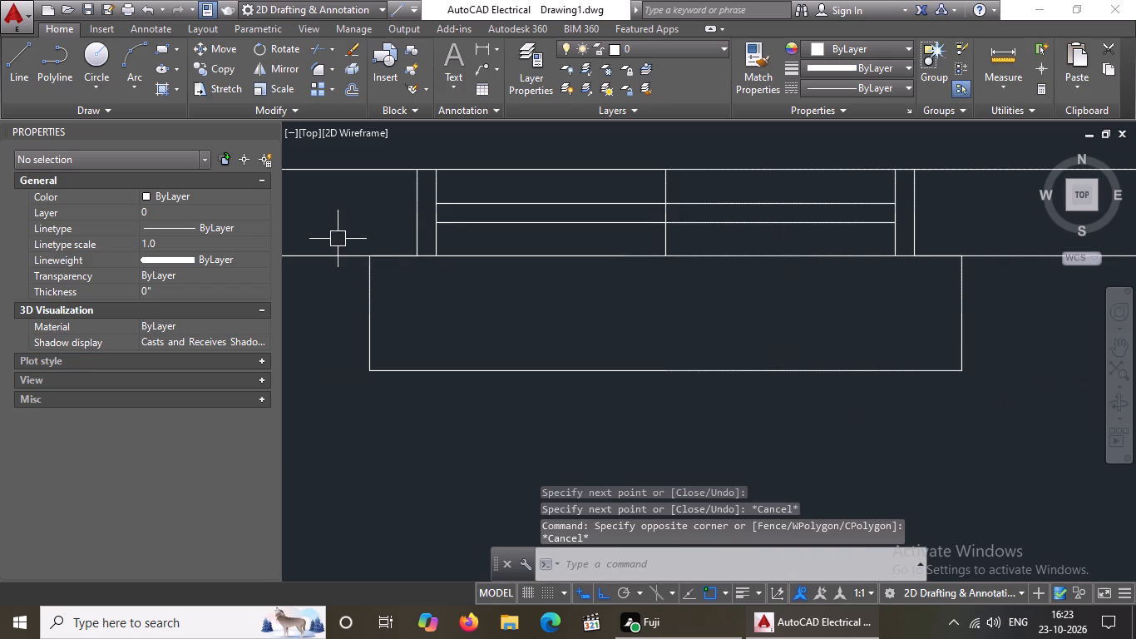
pyautogui.moveTo(338, 239); pyautogui.dragTo(344, 247)
pyautogui.click(1010, 402)
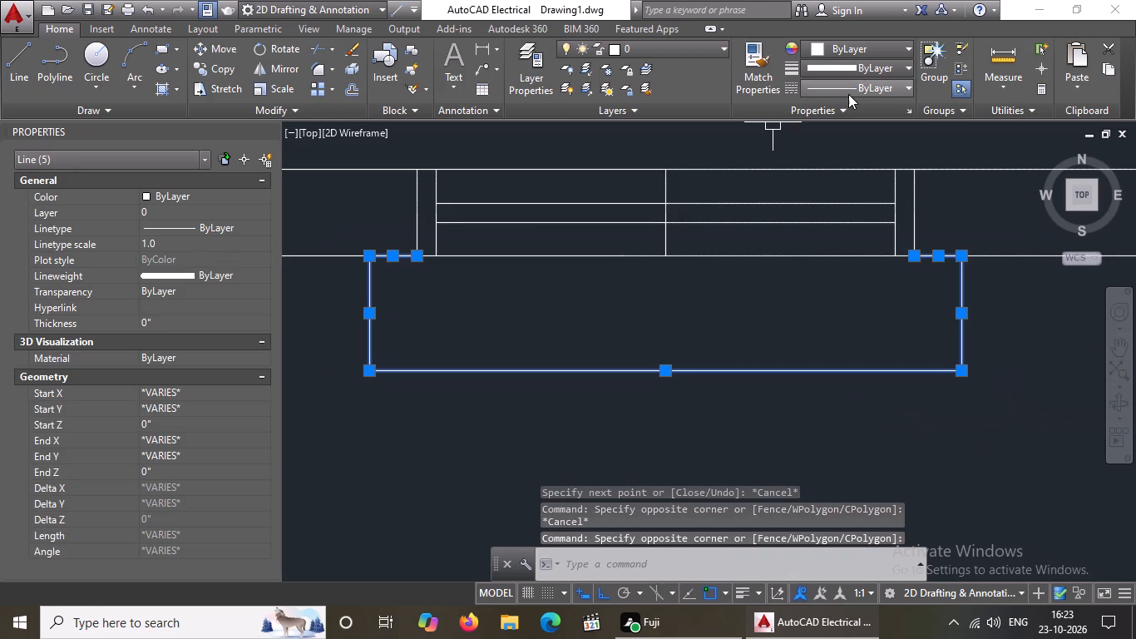
pyautogui.click(852, 87)
pyautogui.click(852, 147)
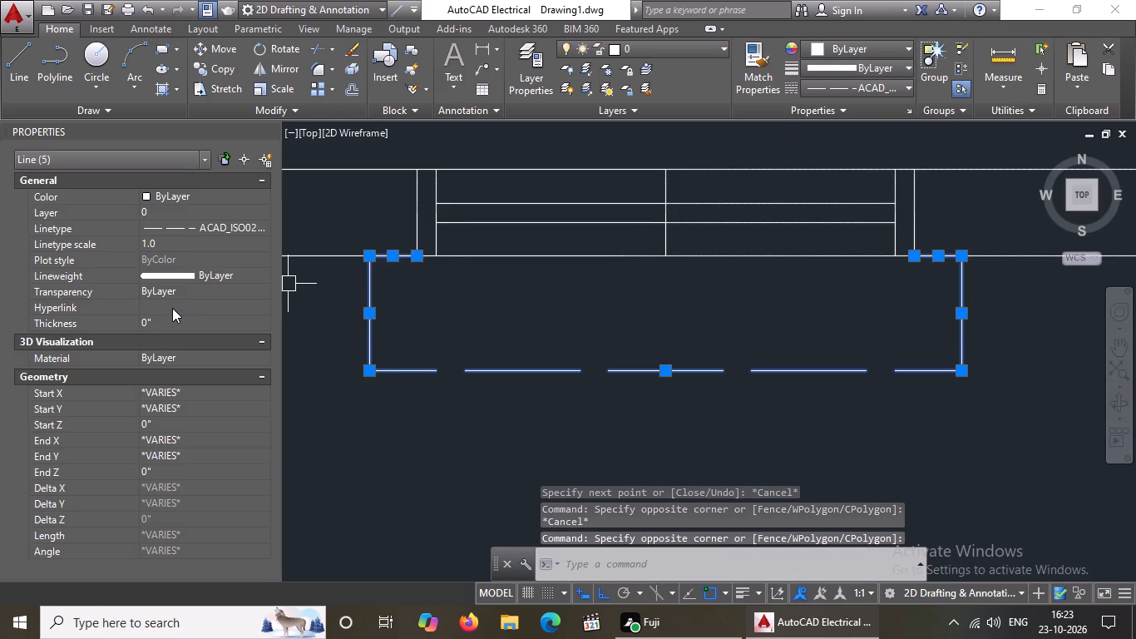
# Set the linetype scale of the bedroom window's dashed projection lines to 2.
pyautogui.click(175, 241)
pyautogui.press('BackSpace')
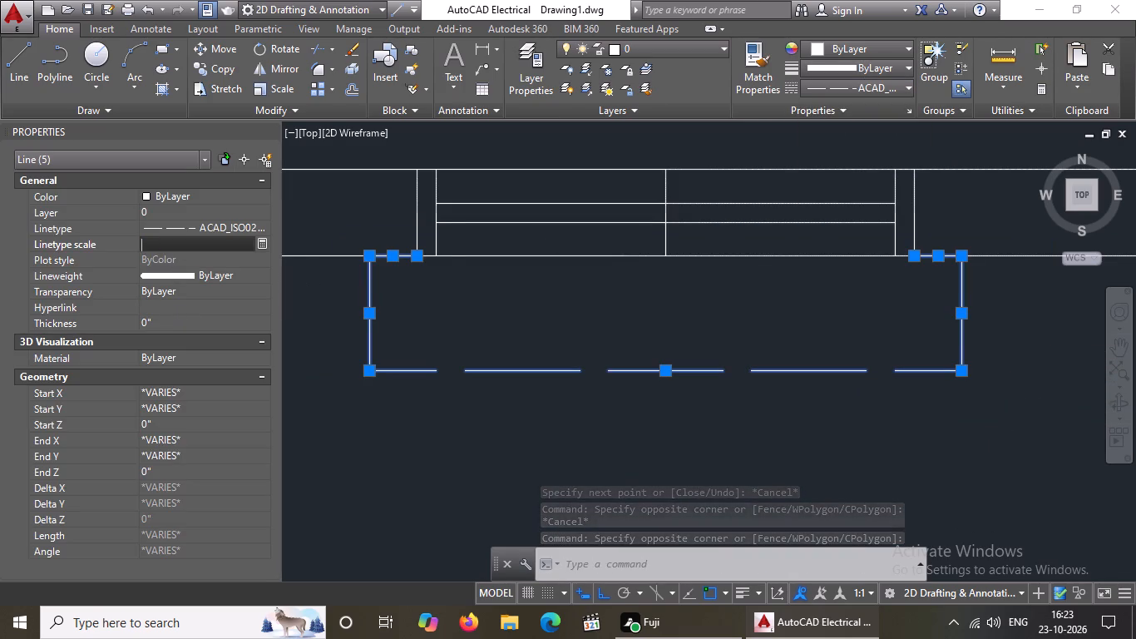
pyautogui.press('BackSpace')
pyautogui.press('BackSpace')
pyautogui.press('2')
pyautogui.press('Return')
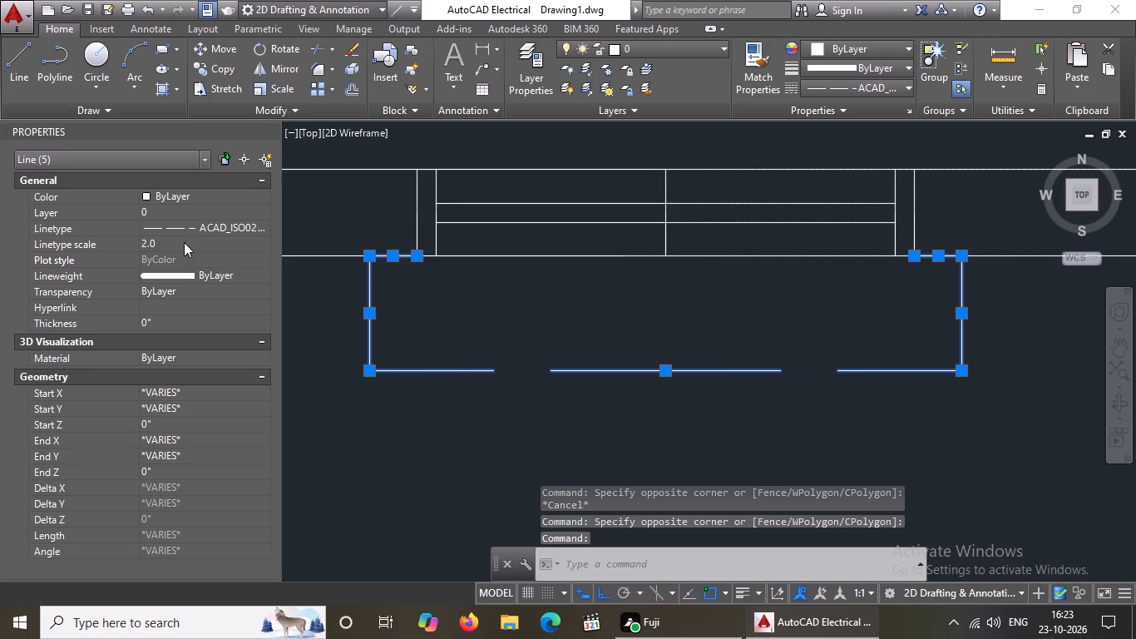
pyautogui.scroll(-3, 302, 271)
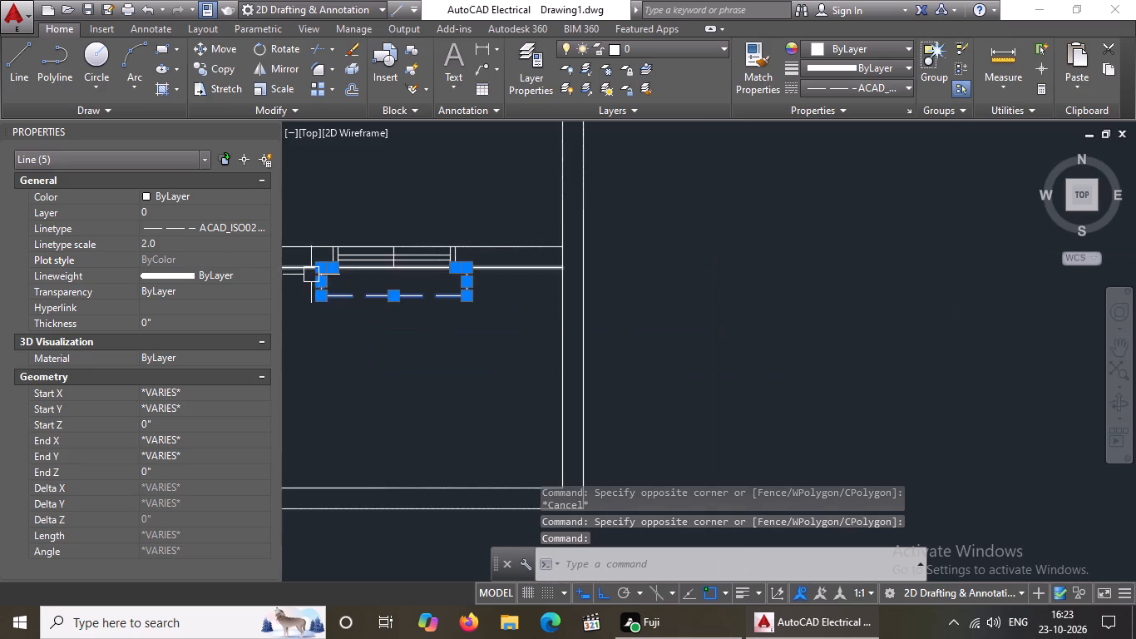
pyautogui.scroll(-1, 386, 305)
pyautogui.moveTo(397, 309); pyautogui.dragTo(679, 357, button='middle')
pyautogui.scroll(-1, 674, 360)
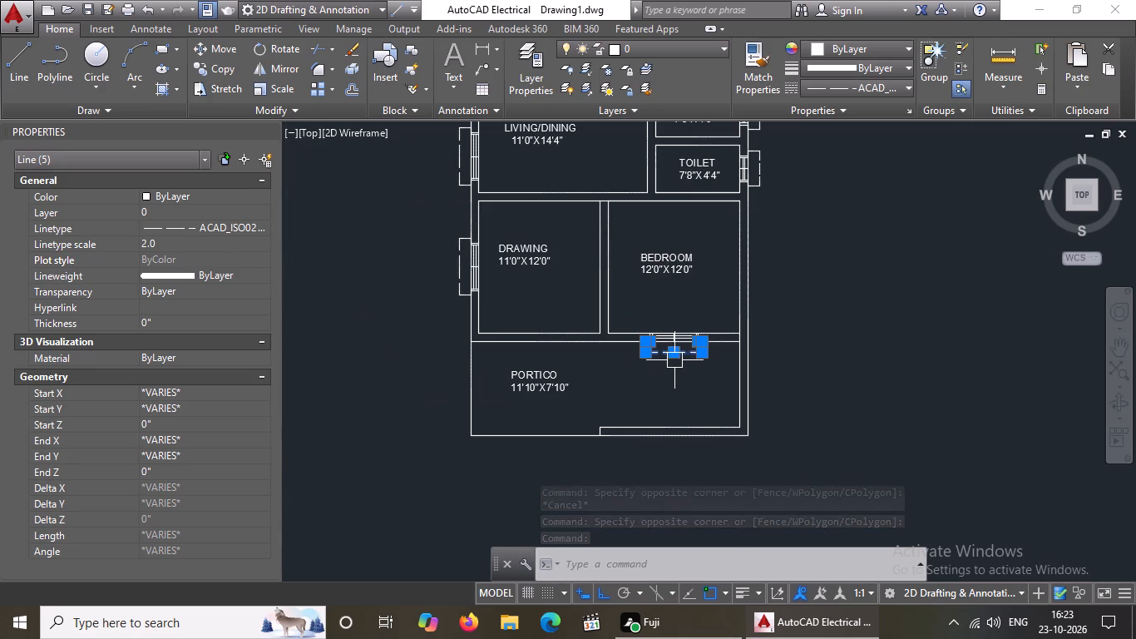
pyautogui.press('Escape')
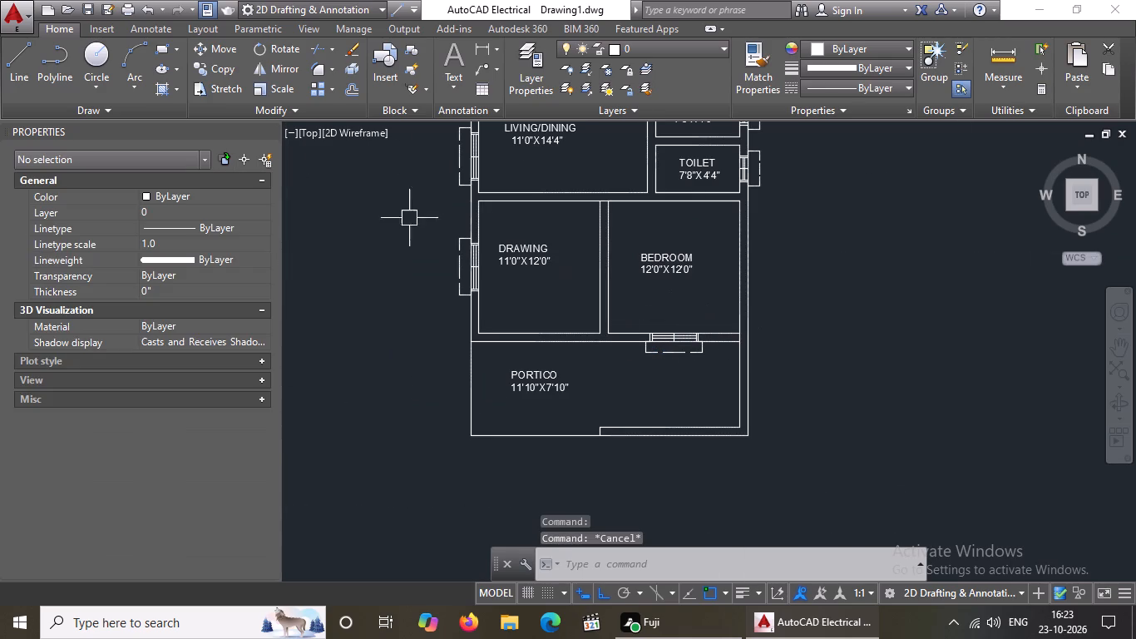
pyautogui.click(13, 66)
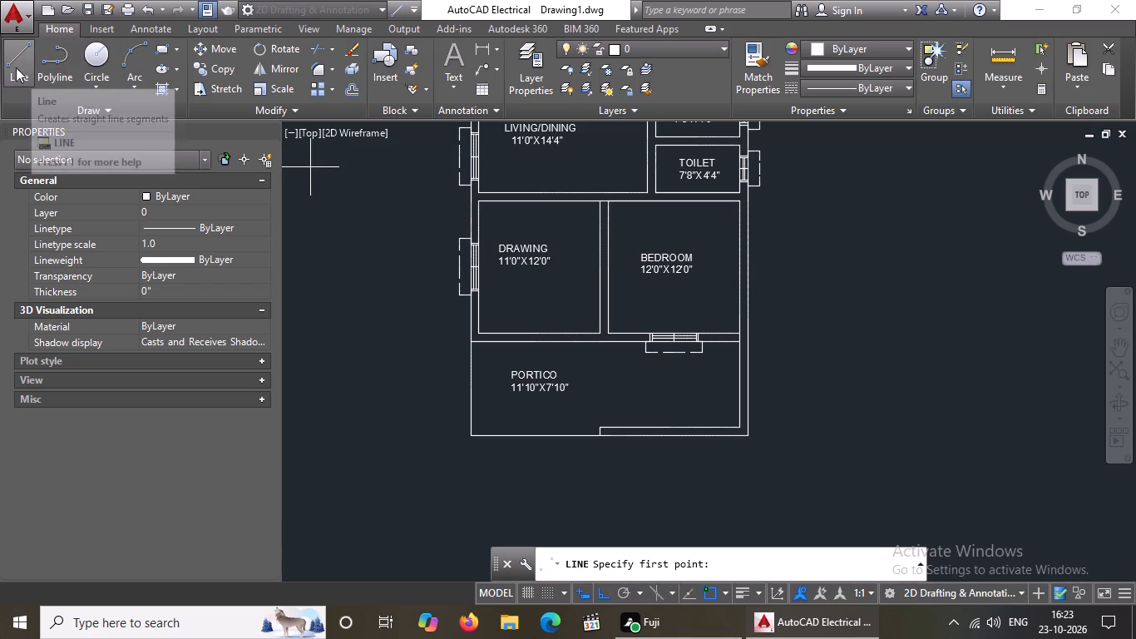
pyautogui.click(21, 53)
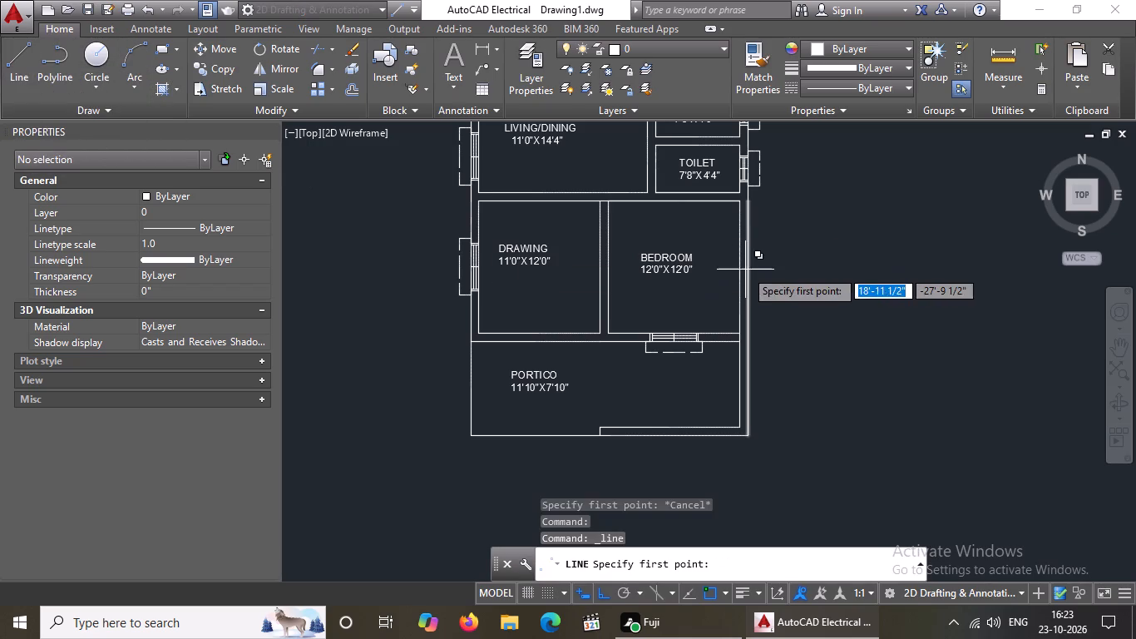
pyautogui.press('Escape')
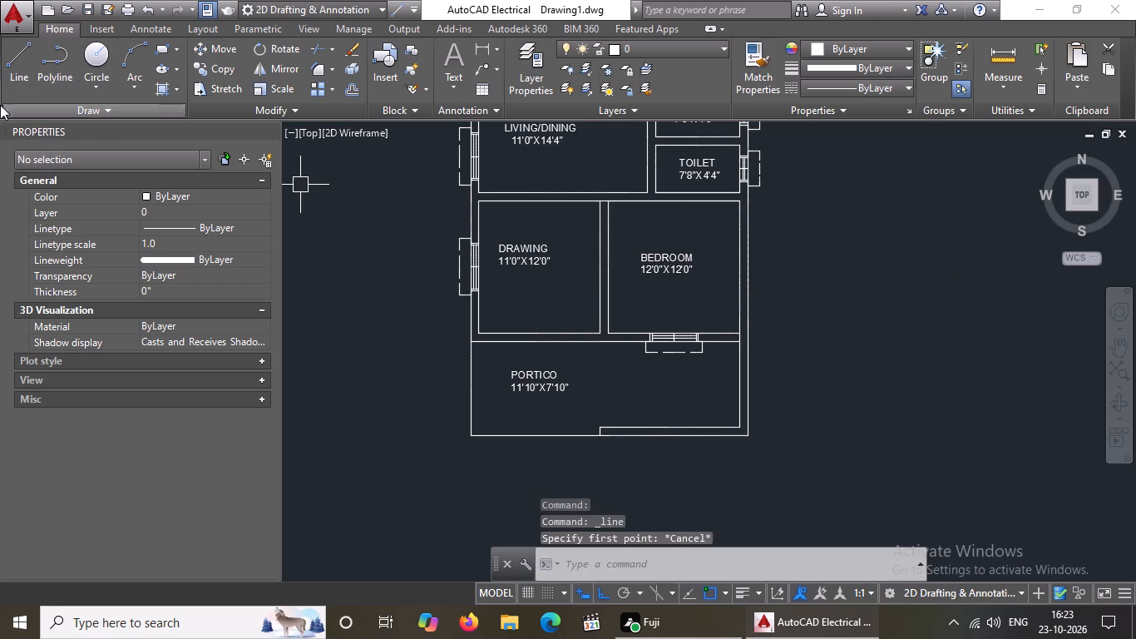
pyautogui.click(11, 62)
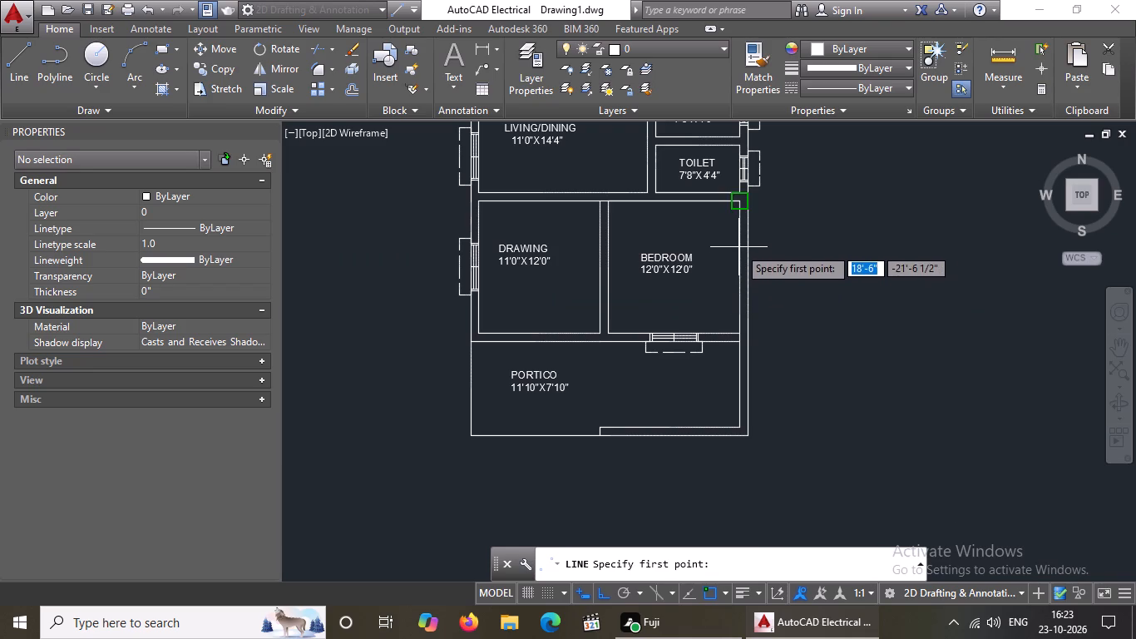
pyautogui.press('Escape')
# Delete the continuous inner line of the east wall that runs along both the bedroom and the portico.
pyautogui.click(738, 271)
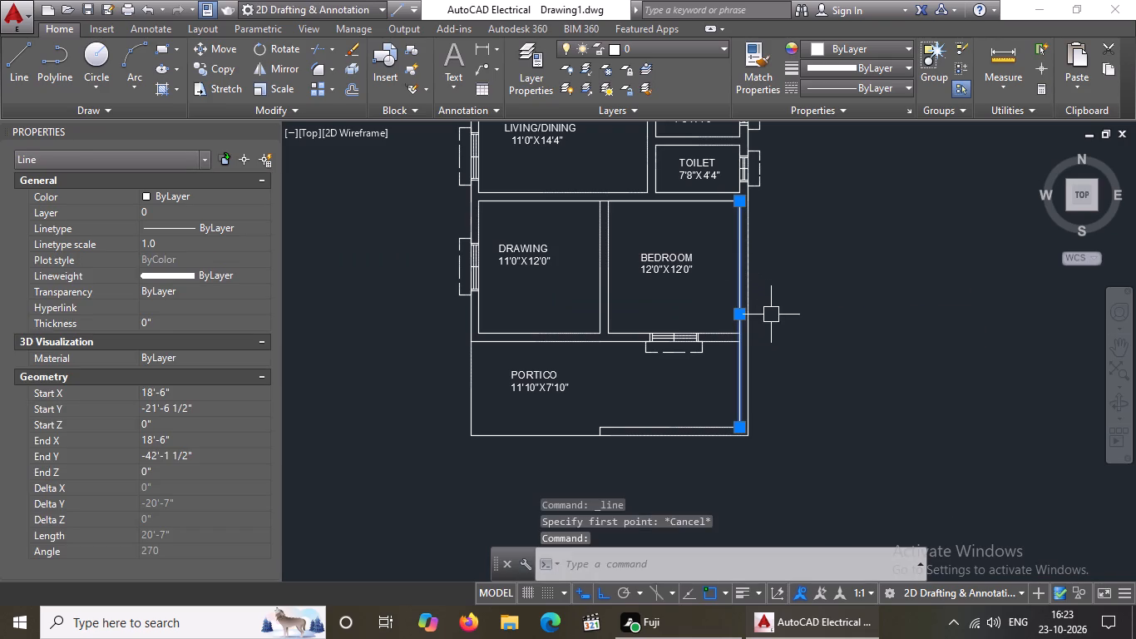
pyautogui.press('Delete')
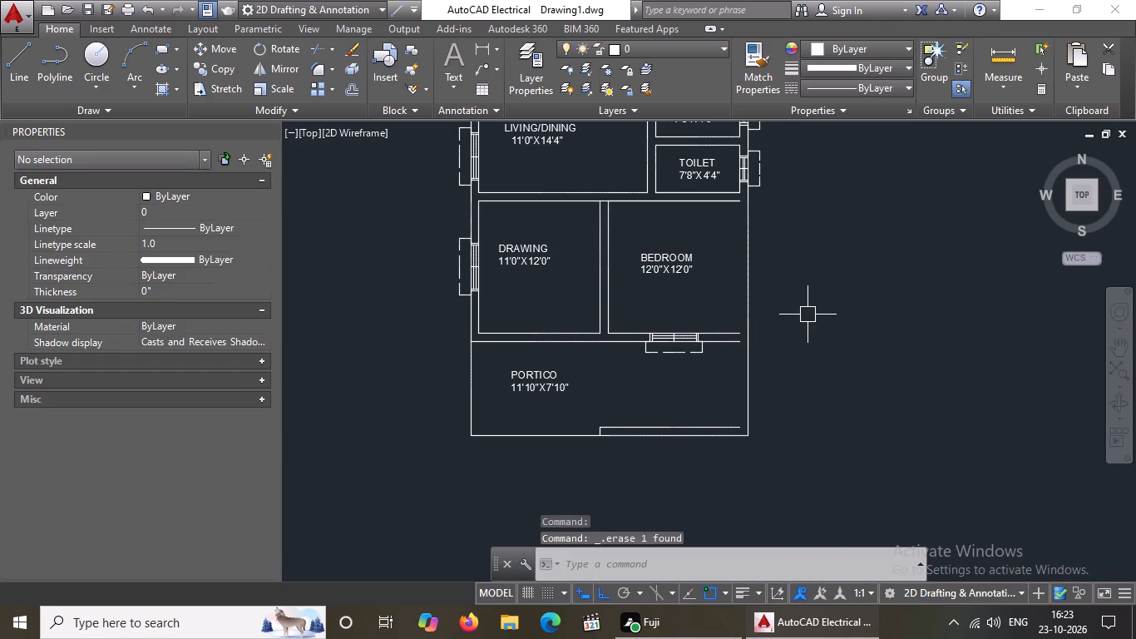
# Draw the bedroom's inner east wall line from its northeast inside corner down to its southeast inside corner.
pyautogui.press('l')
pyautogui.press('Return')
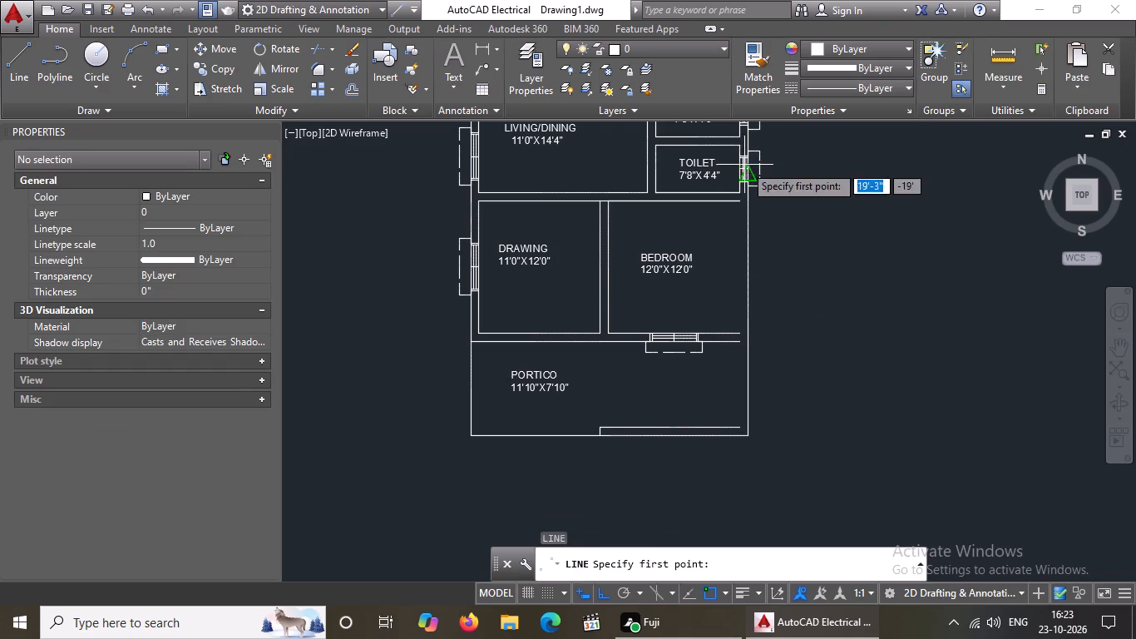
pyautogui.scroll(3, 740, 216)
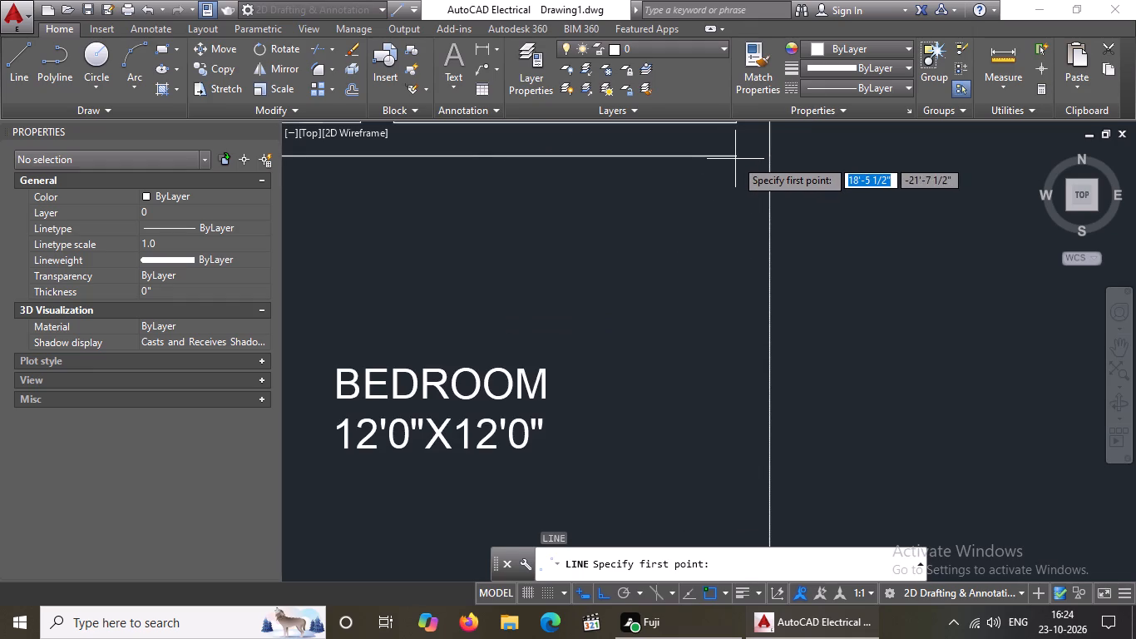
pyautogui.click(735, 155)
pyautogui.scroll(-3, 727, 199)
pyautogui.scroll(1, 731, 310)
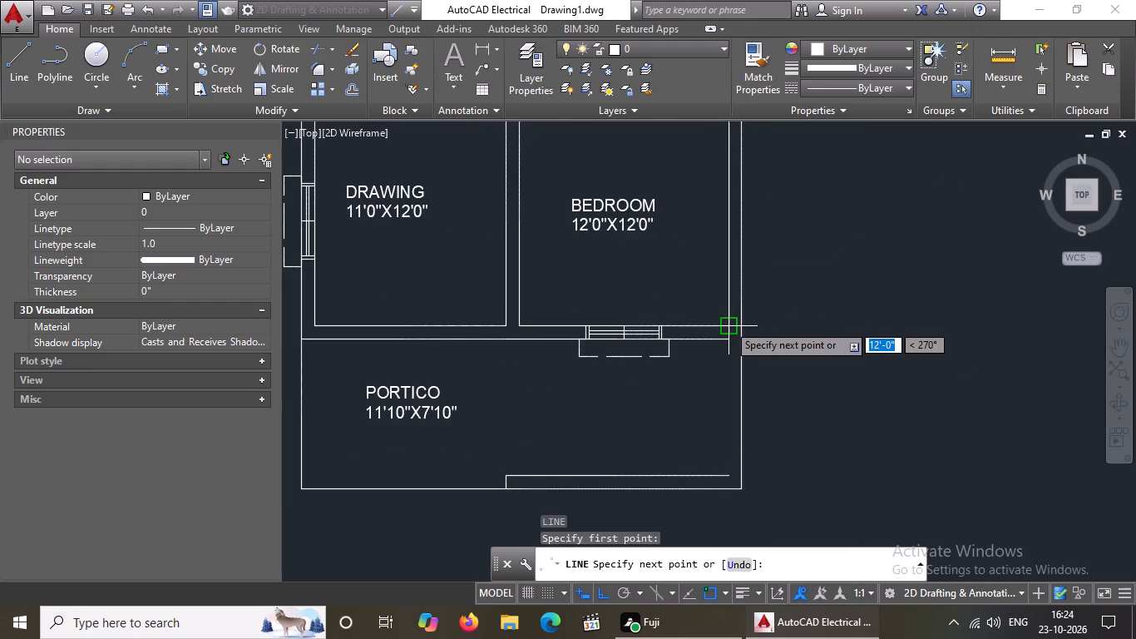
pyautogui.click(728, 324)
pyautogui.press('Escape')
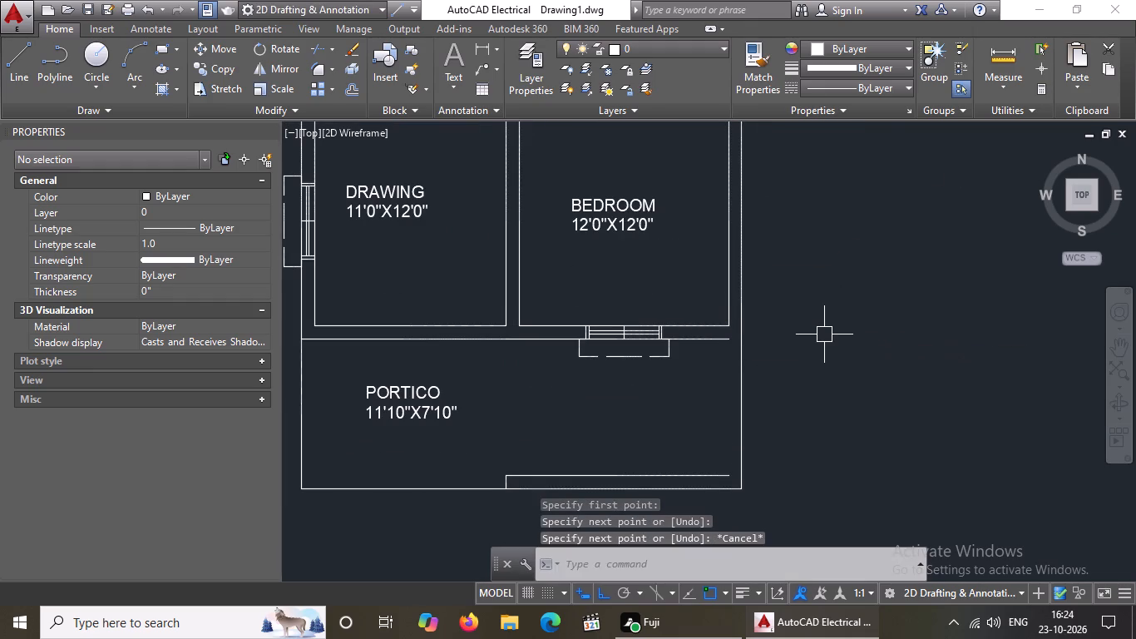
# Draw the portico's inner east wall line from the east end of its north wall line to the inner south wall line.
pyautogui.press('l')
pyautogui.press('Return')
pyautogui.moveTo(725, 339); pyautogui.dragTo(720, 347)
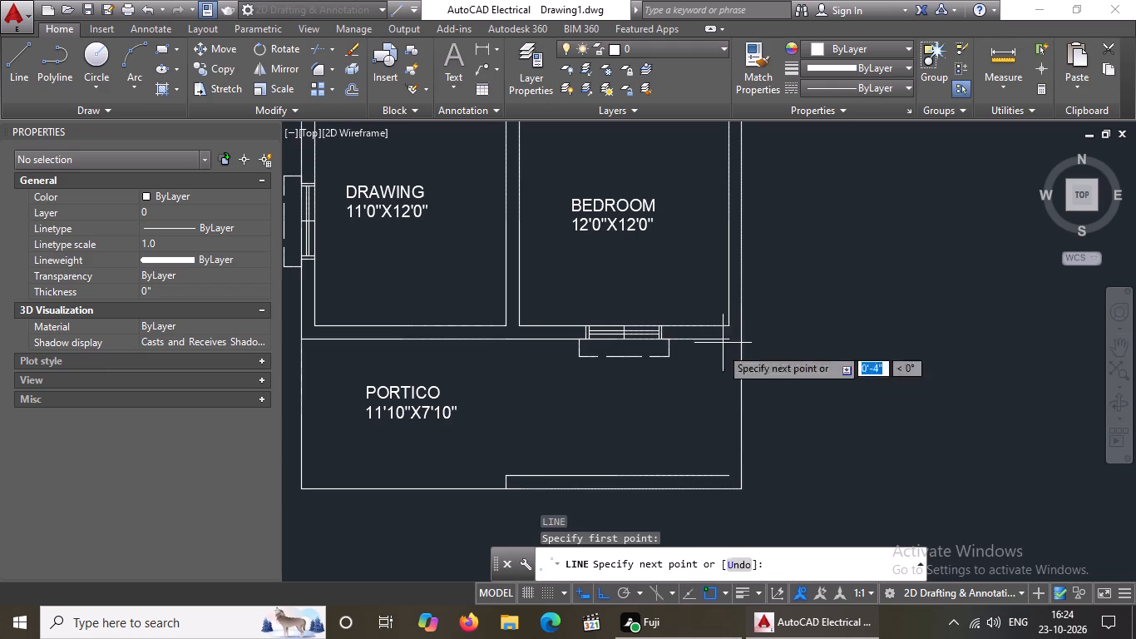
pyautogui.click(726, 478)
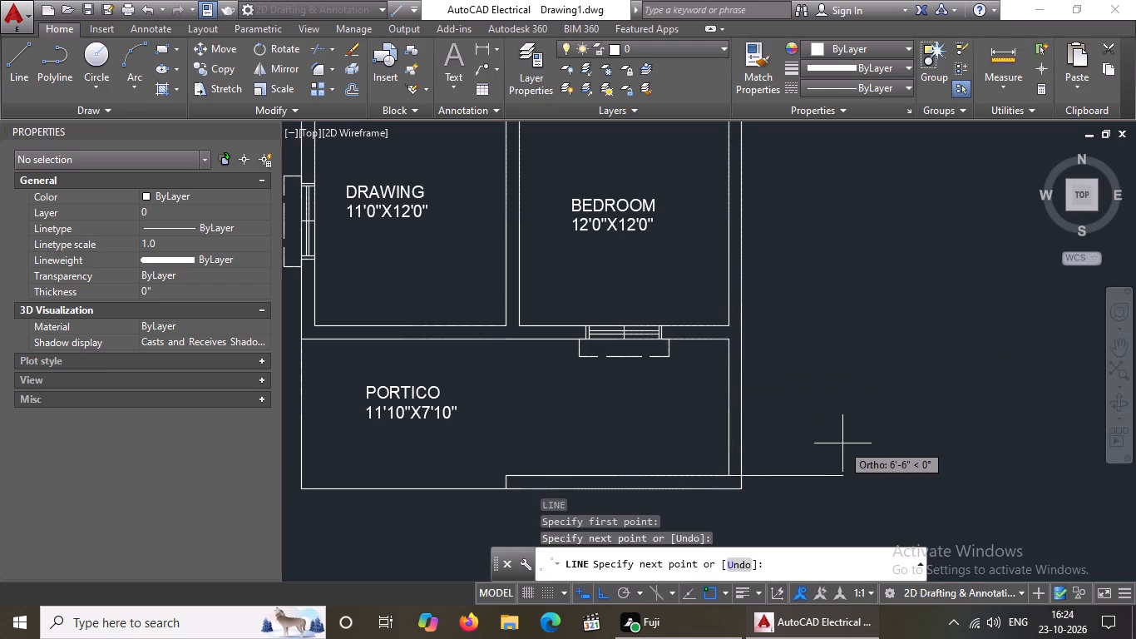
pyautogui.press('Escape')
pyautogui.scroll(-1, 790, 420)
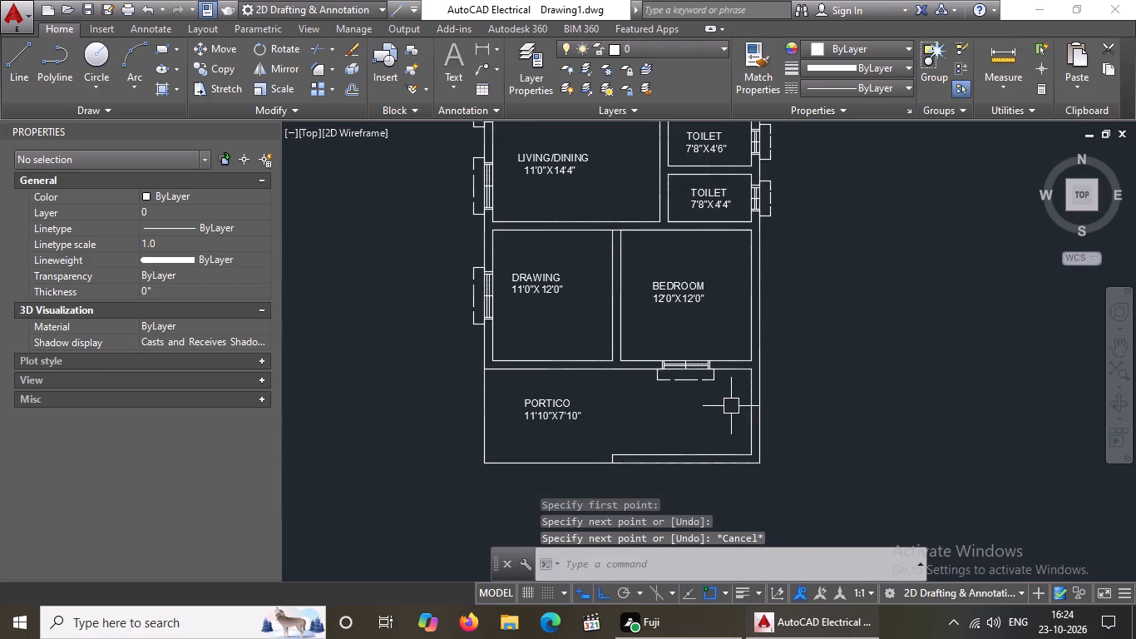
pyautogui.moveTo(714, 328); pyautogui.dragTo(719, 364, button='middle')
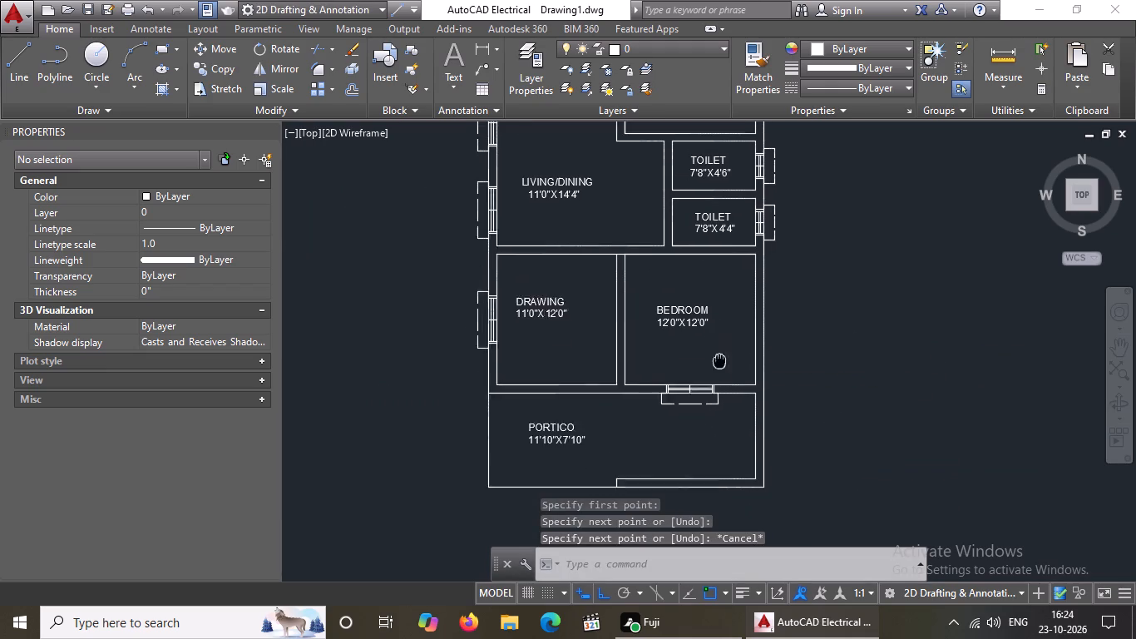
# Draw a 9" line across the bedroom's east wall from the midpoint of its inner wall line.
pyautogui.moveTo(719, 364); pyautogui.dragTo(724, 389, button='middle')
pyautogui.press('Escape')
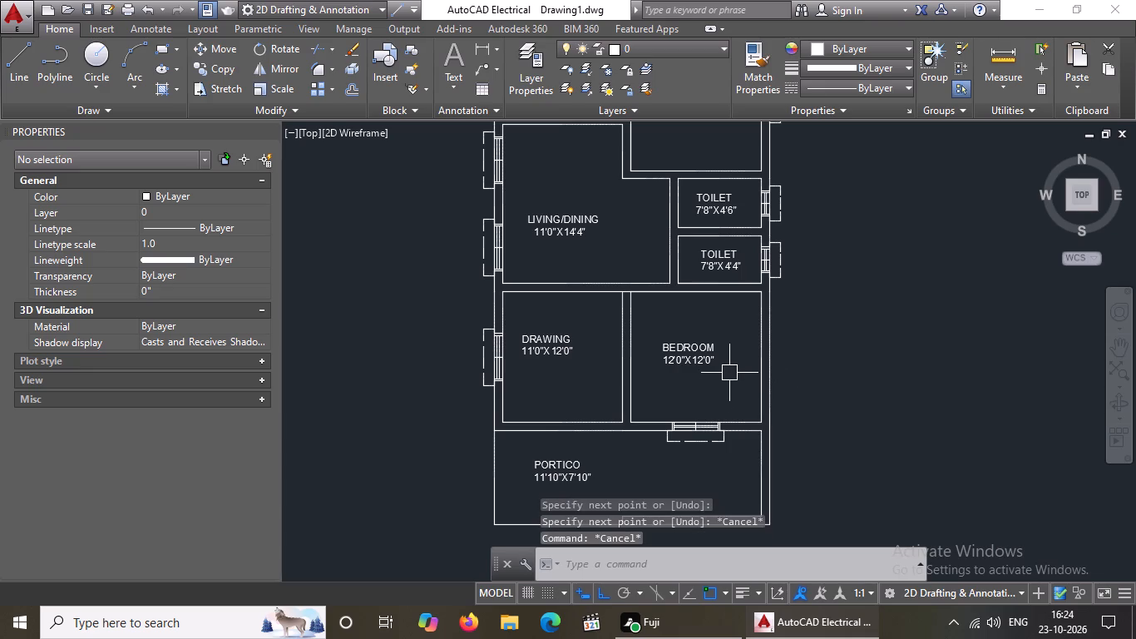
pyautogui.press('l')
pyautogui.press('Return')
pyautogui.scroll(2, 740, 342)
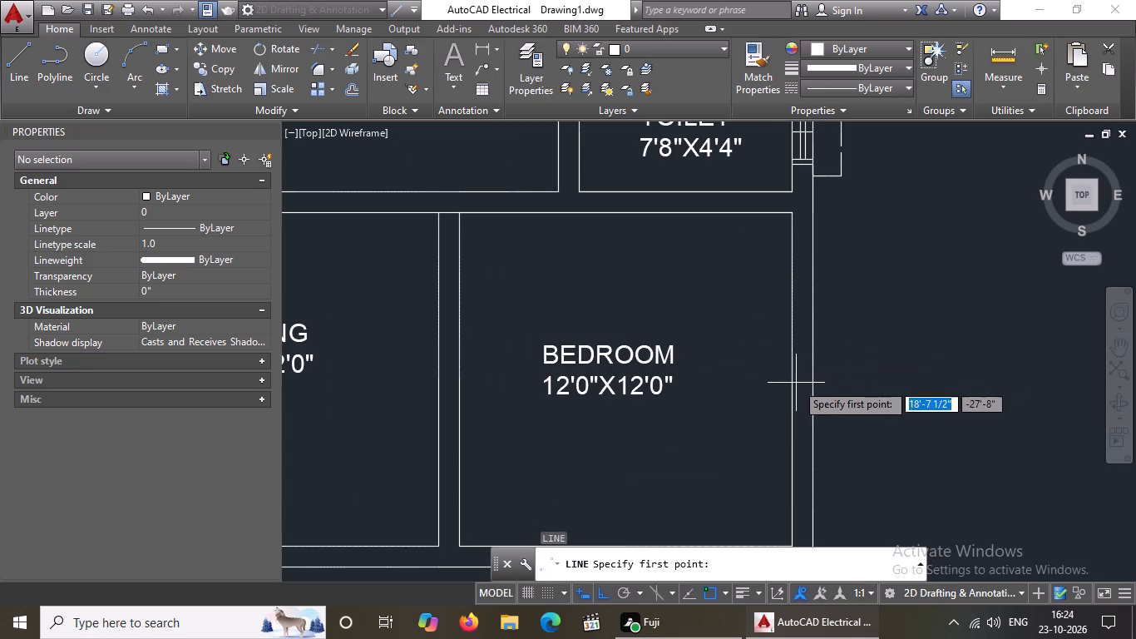
pyautogui.moveTo(793, 383); pyautogui.dragTo(870, 382)
pyautogui.write('9"')
pyautogui.press('Return')
pyautogui.press('Return')
pyautogui.scroll(-2, 809, 395)
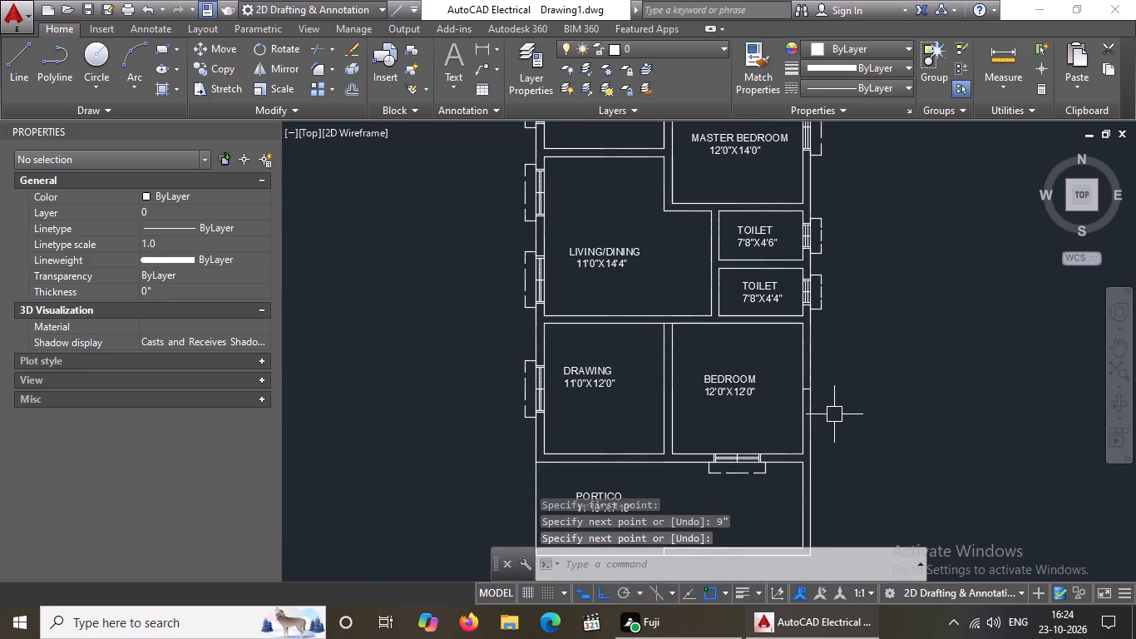
pyautogui.press('Escape')
# Offset the bedroom's east wall cross line 2' to the north and 2' to the south.
pyautogui.press('o')
pyautogui.press('Return')
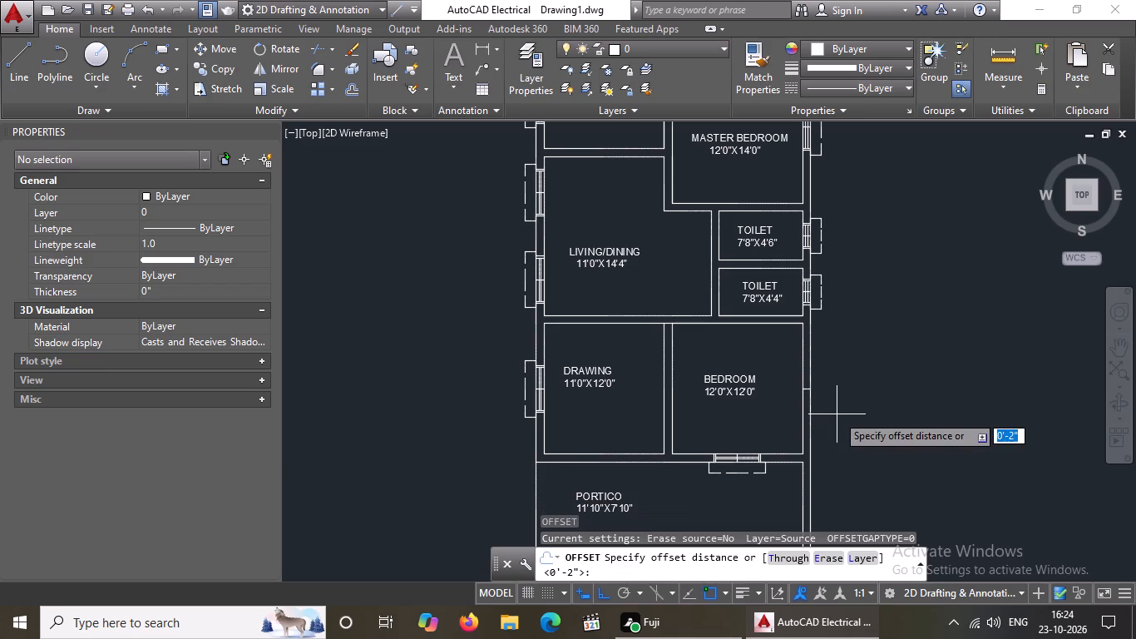
pyautogui.press('2')
pyautogui.press("'")
pyautogui.press('Return')
pyautogui.scroll(2, 830, 416)
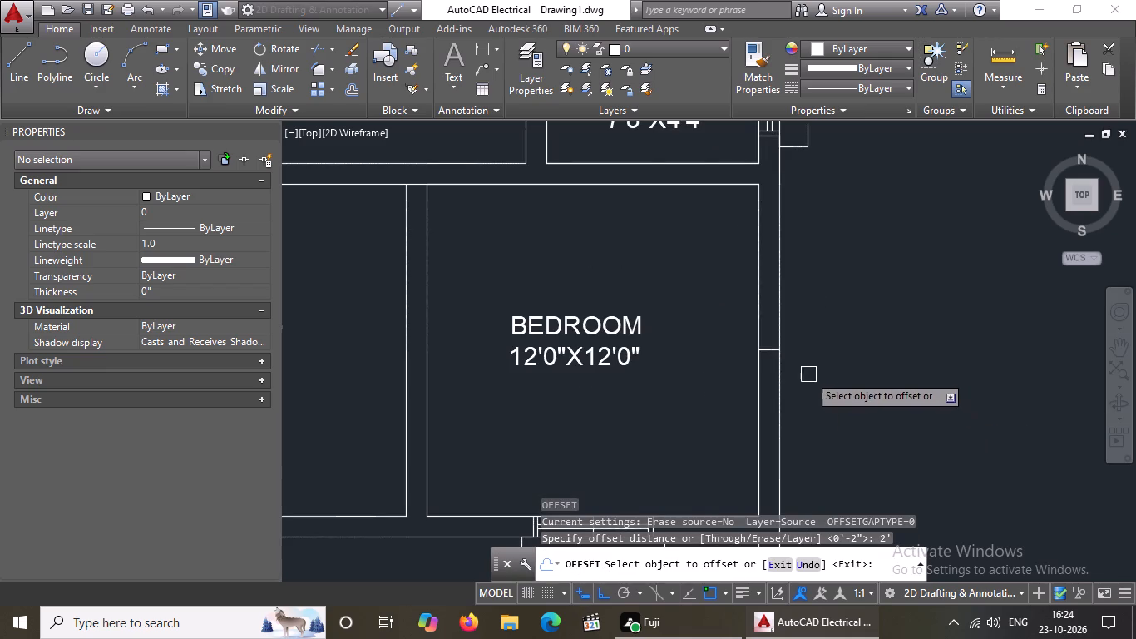
pyautogui.click(767, 346)
pyautogui.click(774, 290)
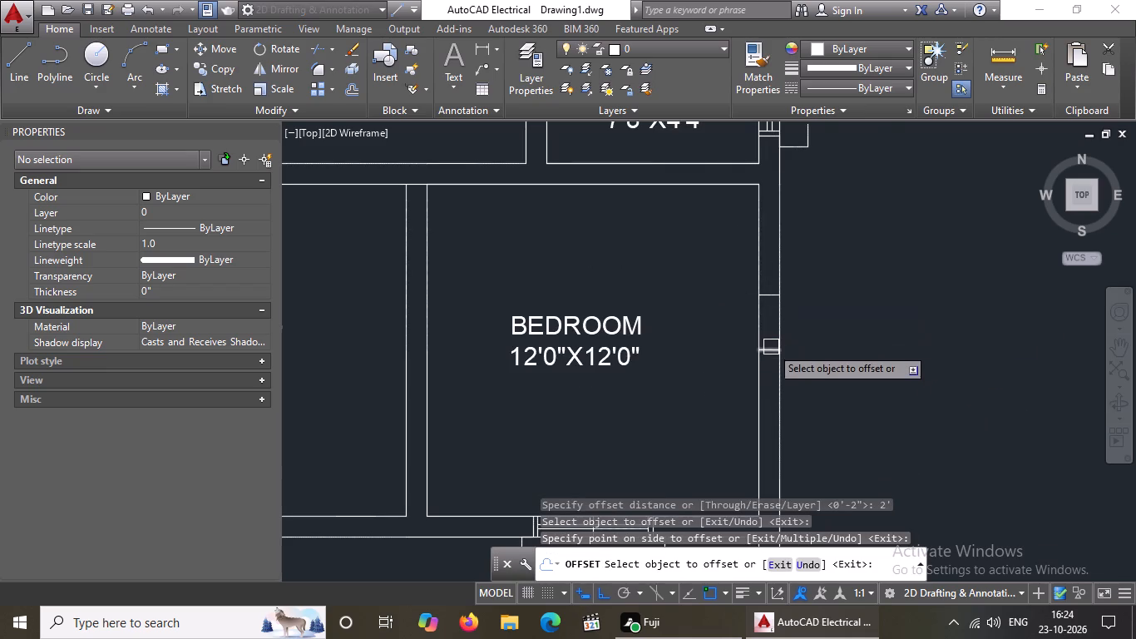
pyautogui.click(771, 347)
pyautogui.click(763, 413)
pyautogui.scroll(-1, 819, 401)
pyautogui.press('Escape')
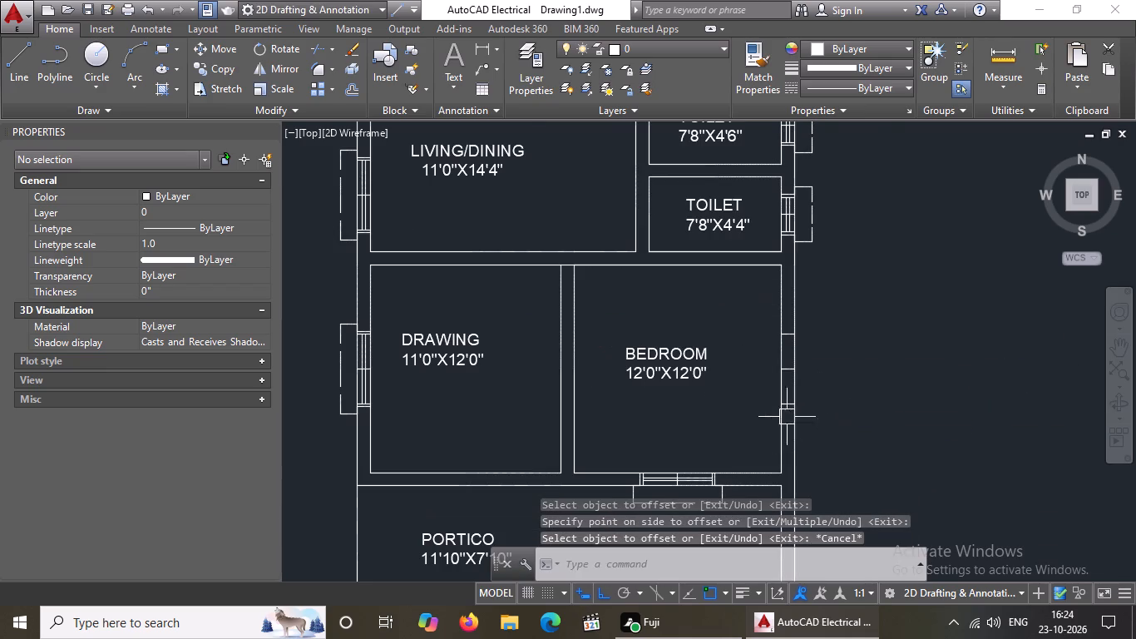
# Draw a line down the middle of the east wall opening, joining the midpoints of its two end lines.
pyautogui.press('l')
pyautogui.press('Return')
pyautogui.scroll(1, 808, 359)
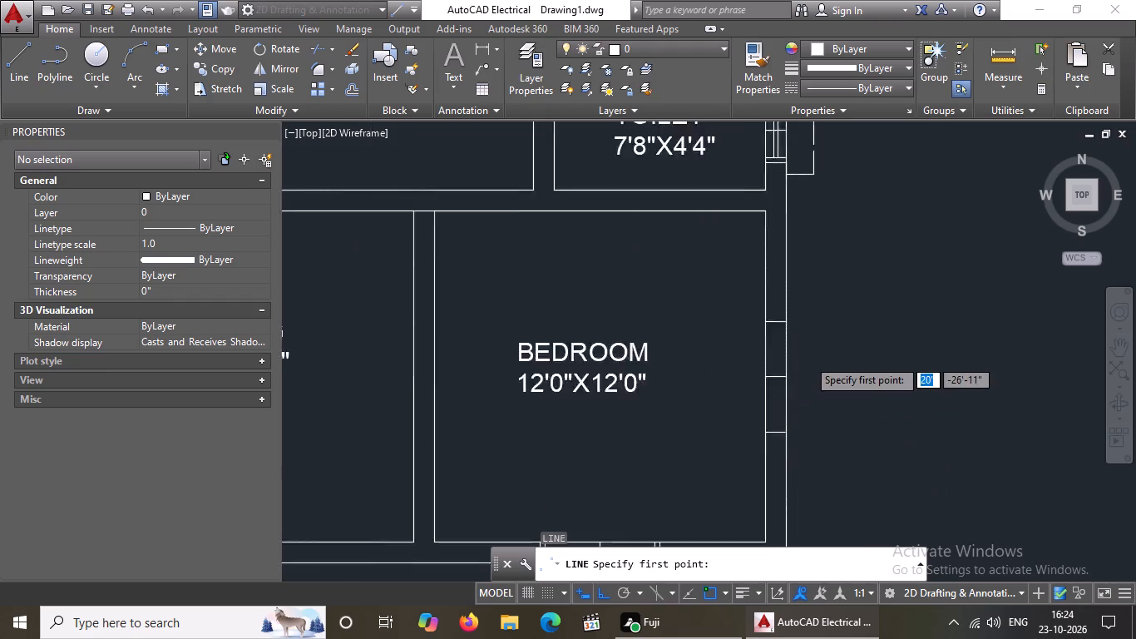
pyautogui.scroll(1, 808, 359)
pyautogui.moveTo(753, 301); pyautogui.dragTo(754, 315)
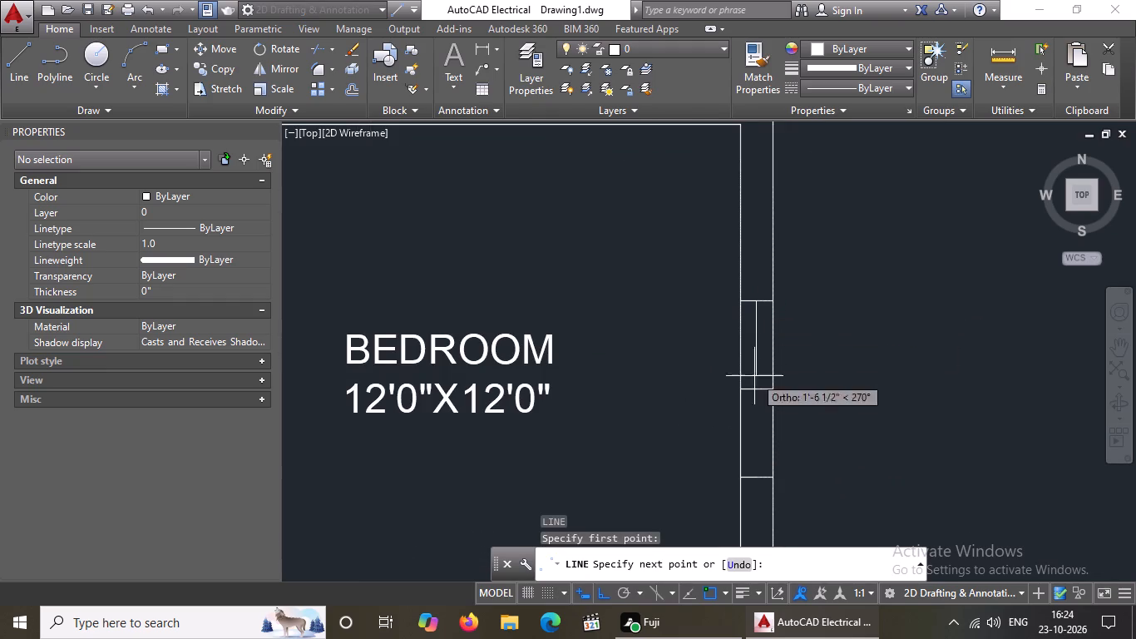
pyautogui.click(753, 478)
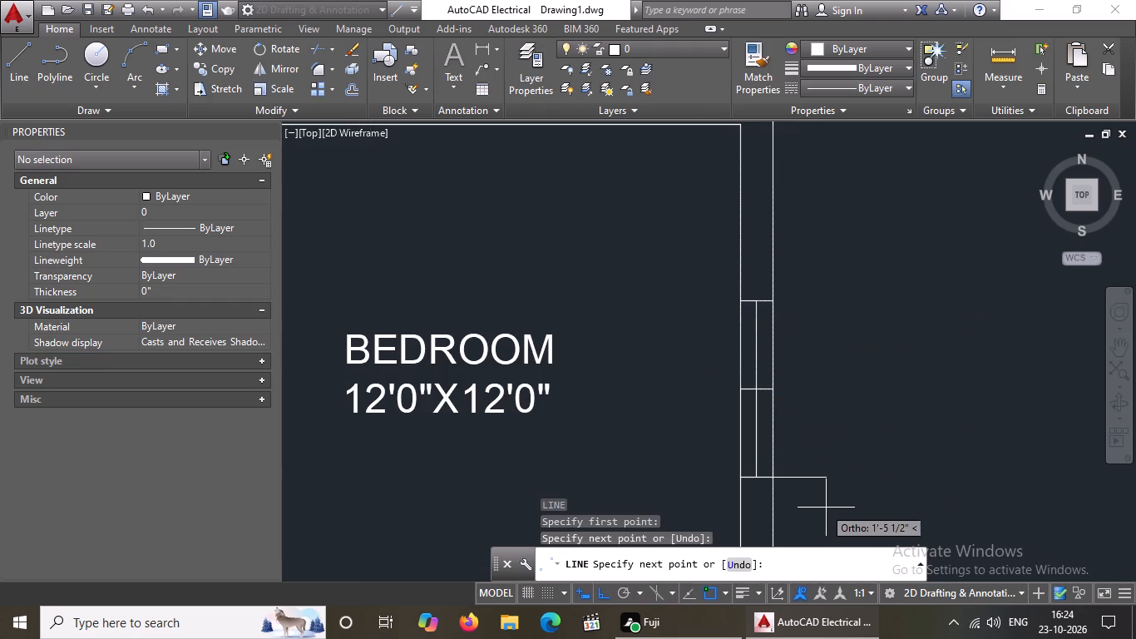
pyautogui.press('Escape')
# Offset the east window's lengthwise centre line 1" to each side.
pyautogui.press('o')
pyautogui.press('Return')
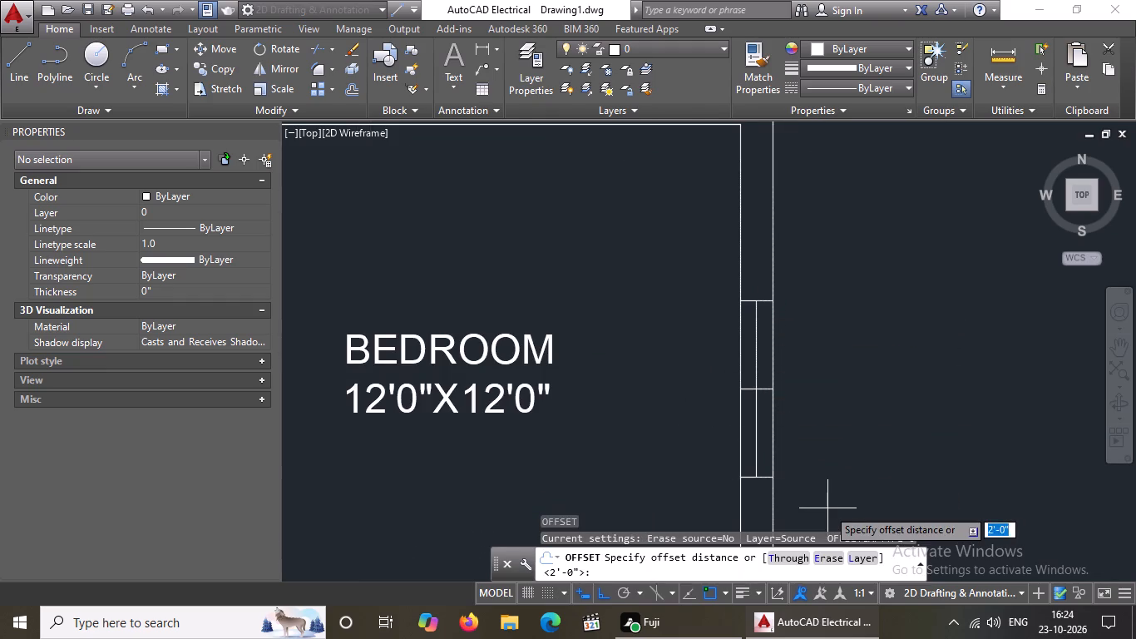
pyautogui.press('1')
pyautogui.hotkey('shift', '"')
pyautogui.press('Return')
pyautogui.scroll(1, 778, 465)
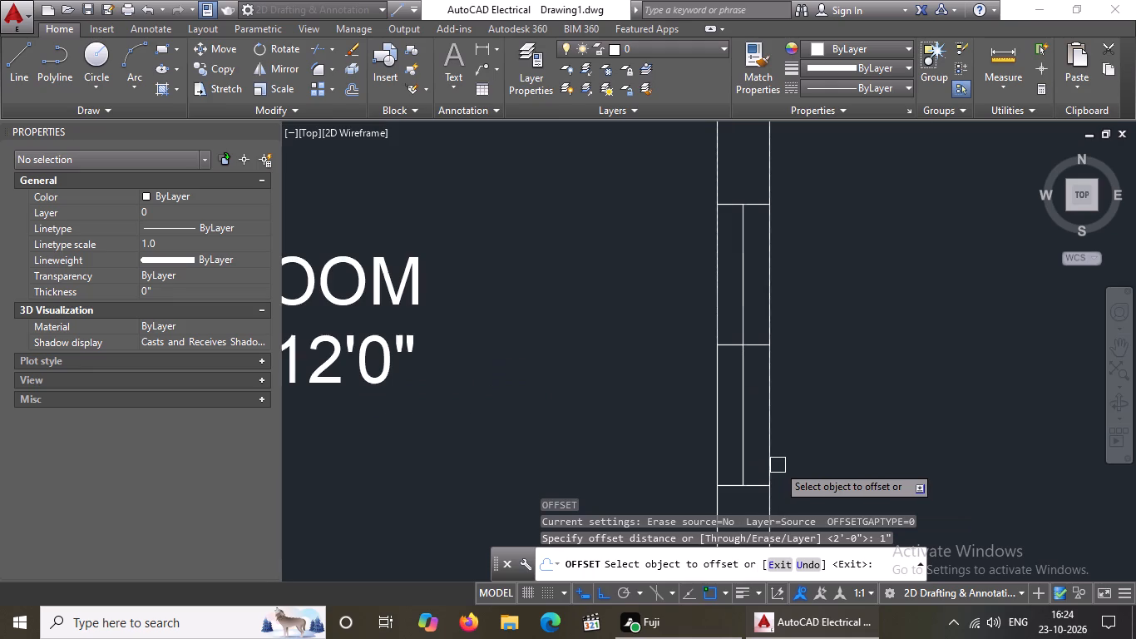
pyautogui.moveTo(743, 442); pyautogui.dragTo(755, 438)
pyautogui.click(800, 427)
pyautogui.moveTo(738, 432); pyautogui.dragTo(716, 443)
pyautogui.click(705, 448)
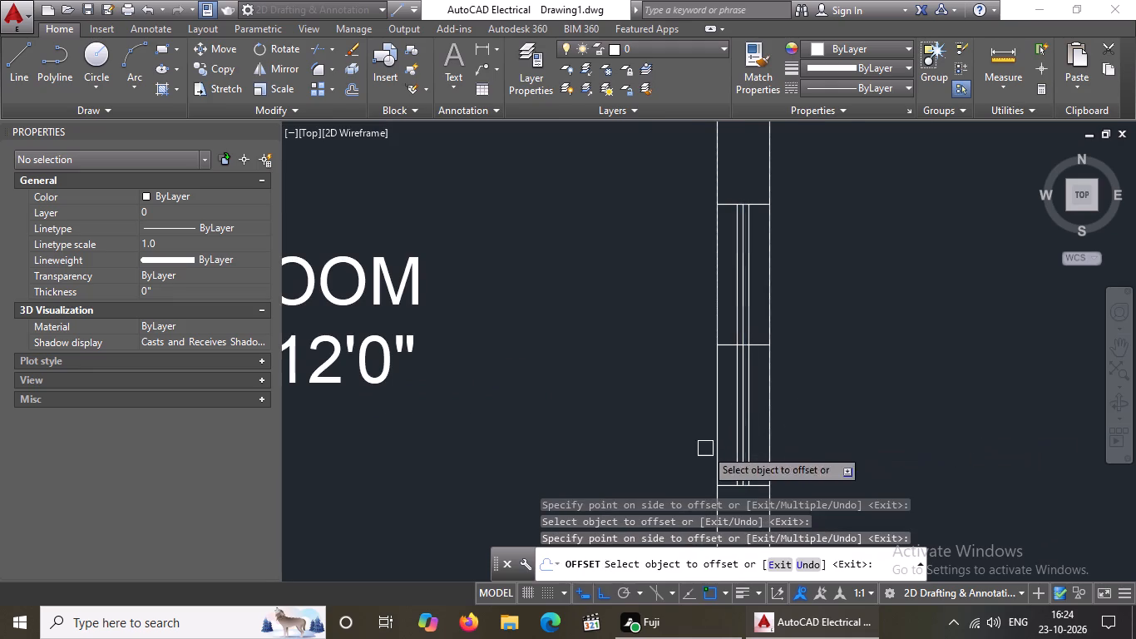
pyautogui.press('Escape')
# Delete the original lengthwise centre line of the bedroom's east window, between the two offset lines.
pyautogui.scroll(2, 730, 428)
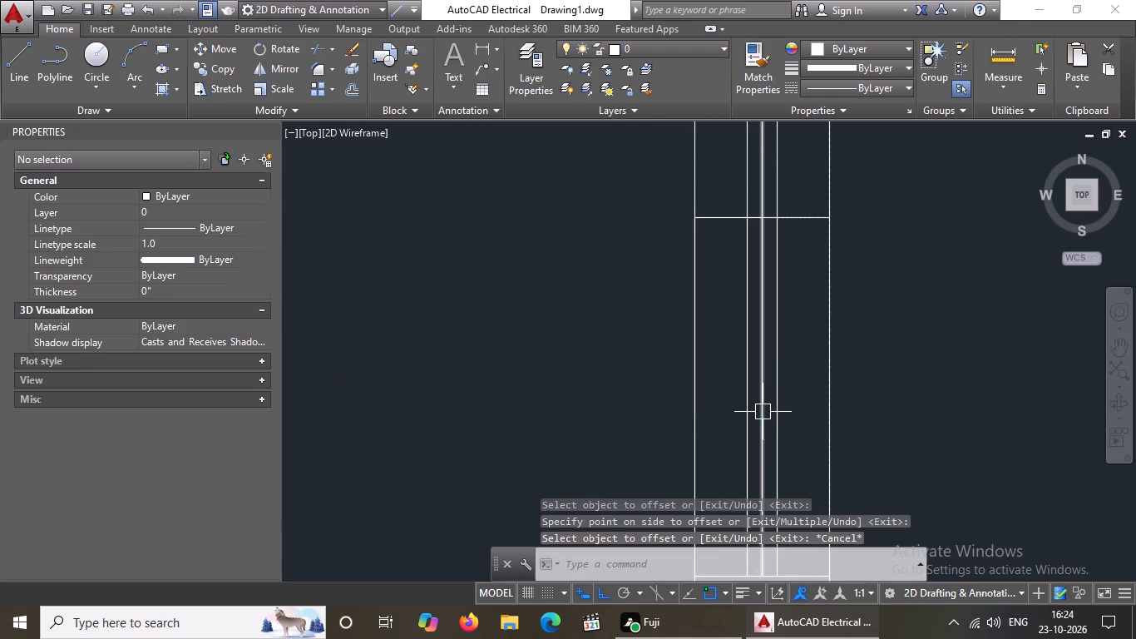
pyautogui.click(763, 412)
pyautogui.press('Delete')
pyautogui.scroll(-2, 767, 412)
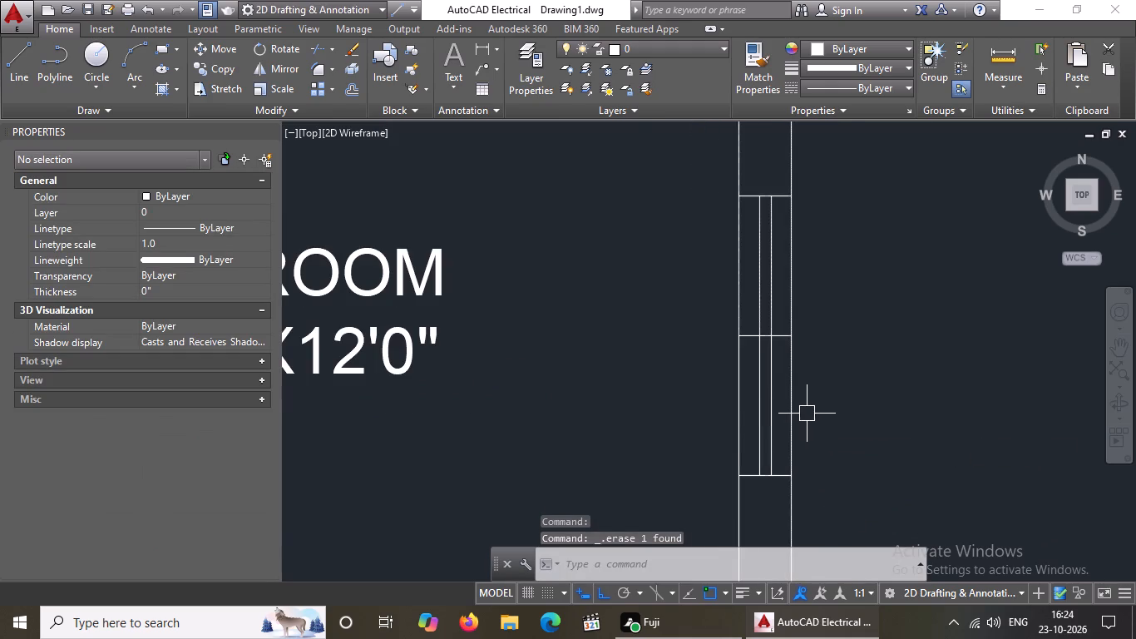
pyautogui.press('Escape')
# Offset the north and south end lines of the bedroom's east window 2" outward.
pyautogui.press('o')
pyautogui.press('Return')
pyautogui.press('2')
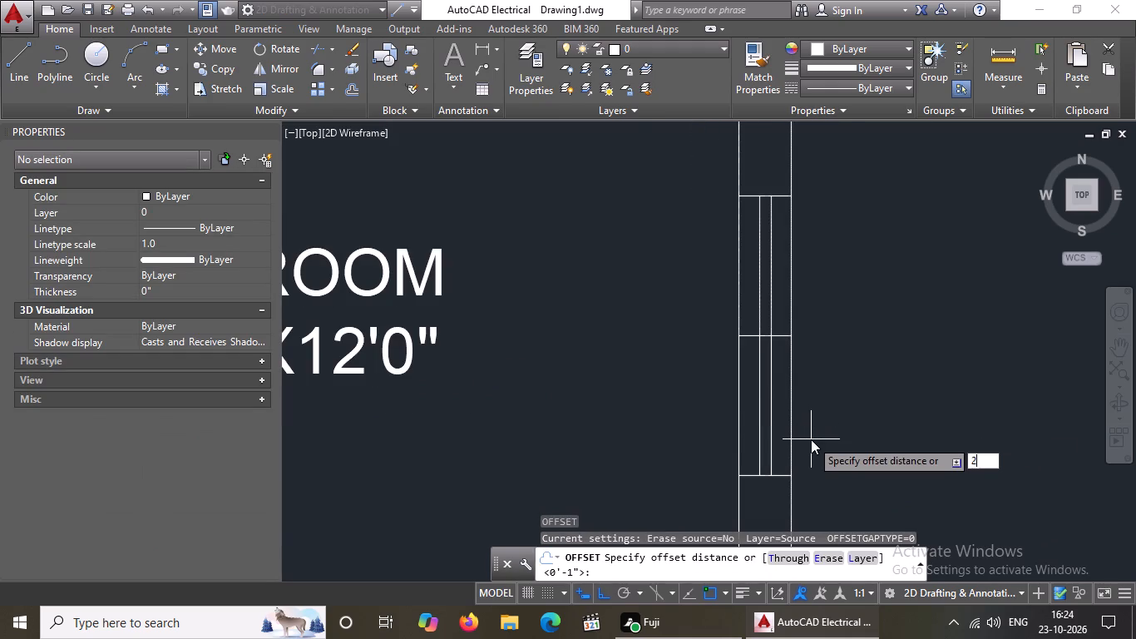
pyautogui.hotkey('shift', '"')
pyautogui.press('Return')
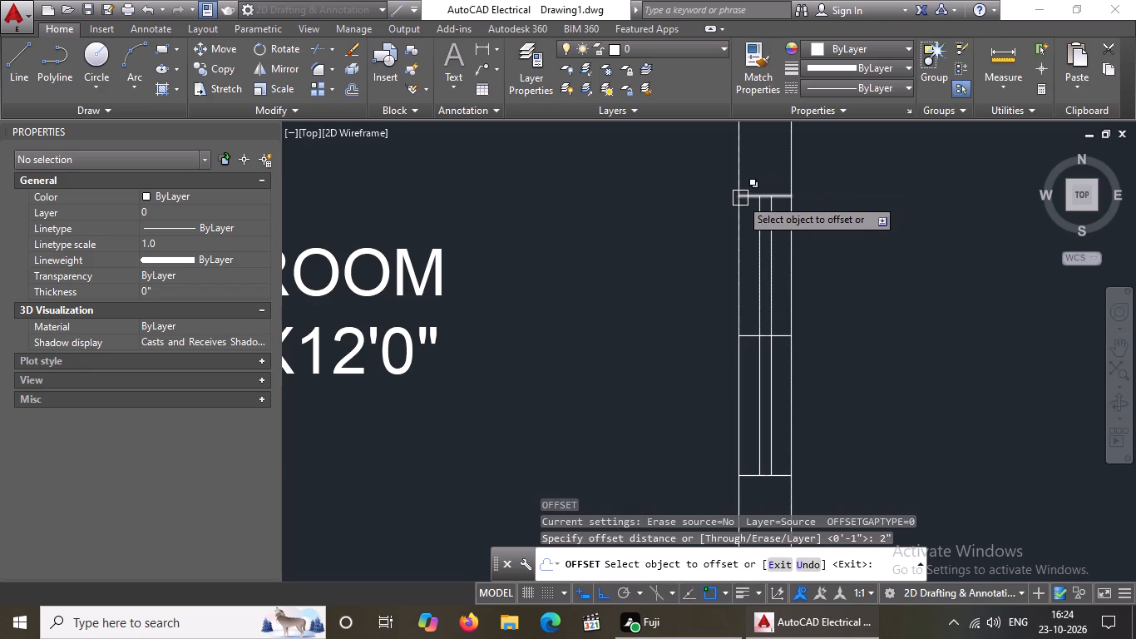
pyautogui.moveTo(744, 191); pyautogui.dragTo(750, 169)
pyautogui.click(755, 147)
pyautogui.moveTo(743, 476); pyautogui.dragTo(747, 506)
pyautogui.click(747, 506)
pyautogui.click(797, 488)
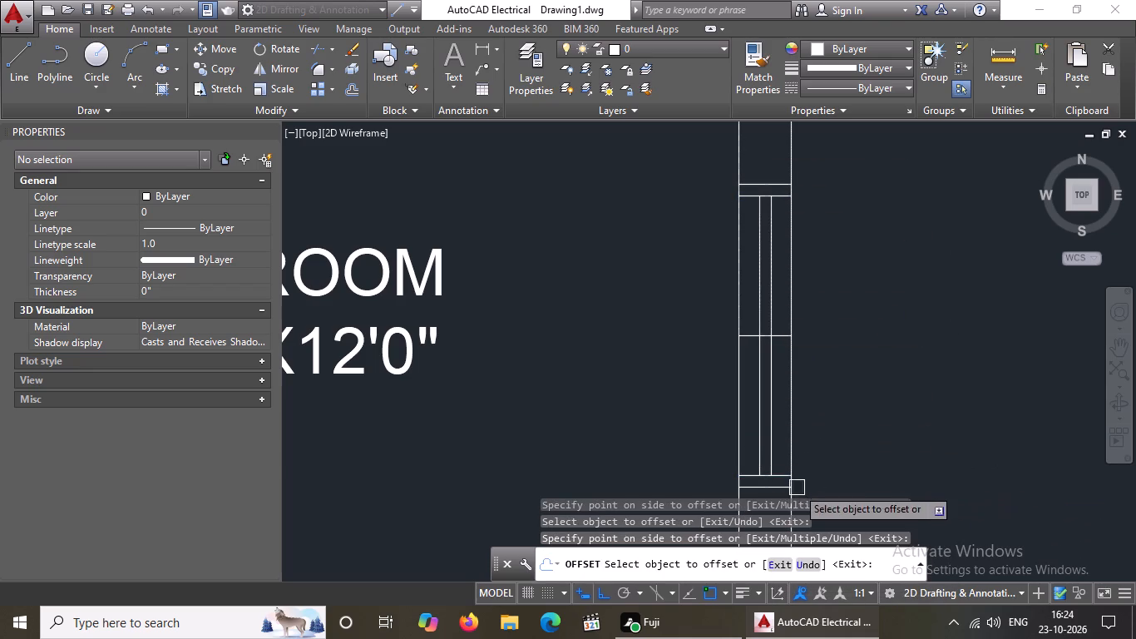
pyautogui.press('Escape')
pyautogui.scroll(-2, 792, 360)
pyautogui.press('Escape')
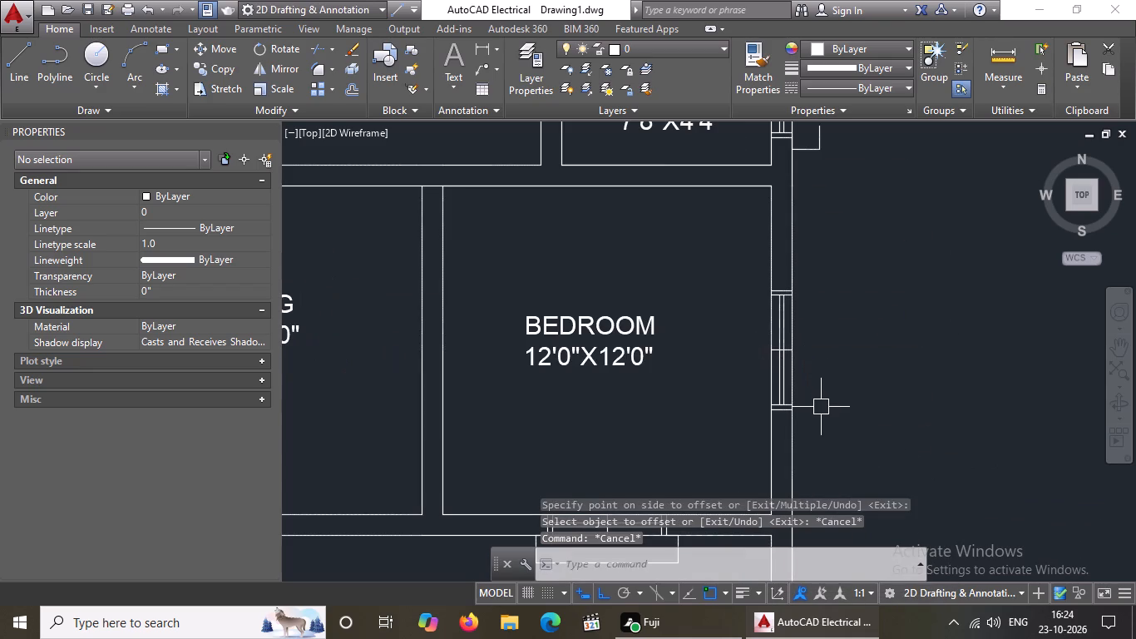
# Draw the north projection lines from the east window's outer north corner, 5" north along the wall and 1' east.
pyautogui.press('l')
pyautogui.press('Return')
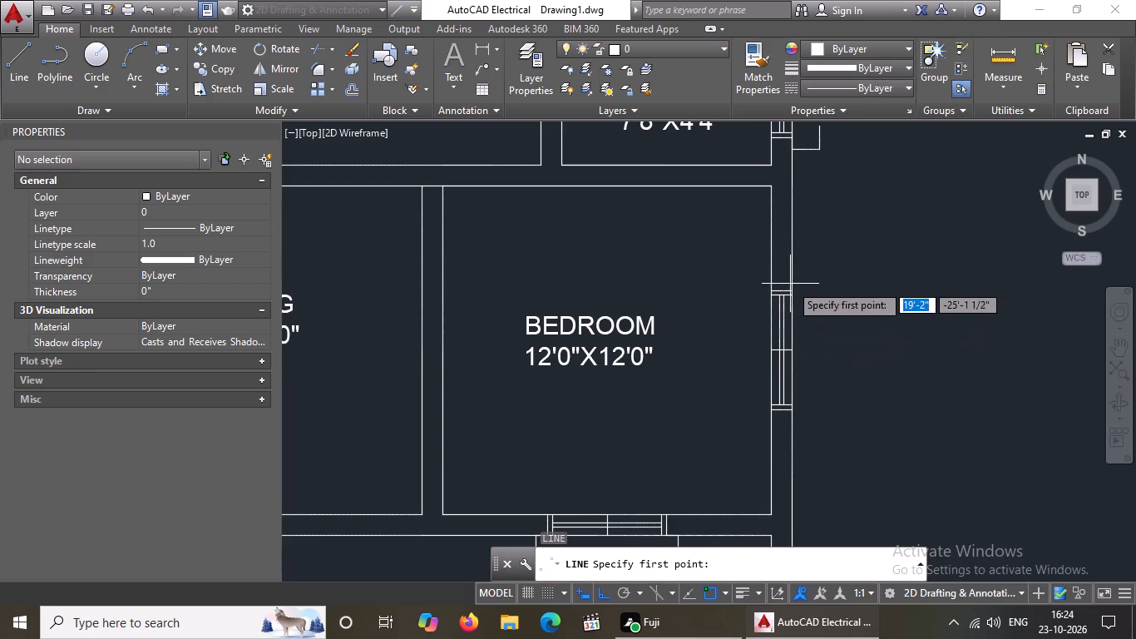
pyautogui.click(790, 290)
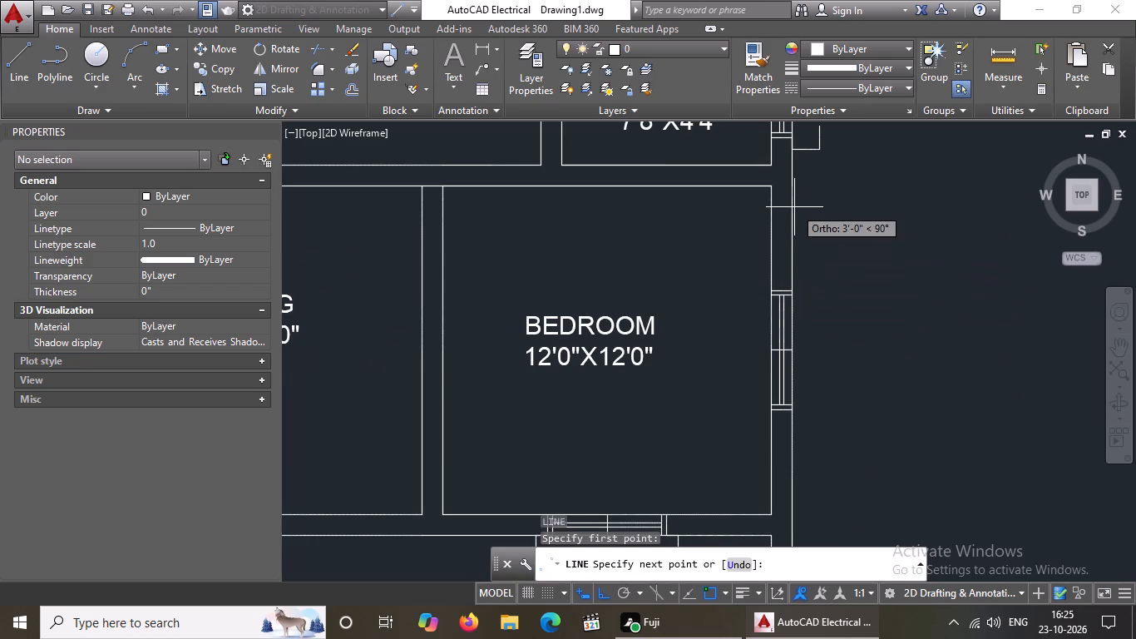
pyautogui.write('5"')
pyautogui.press('Return')
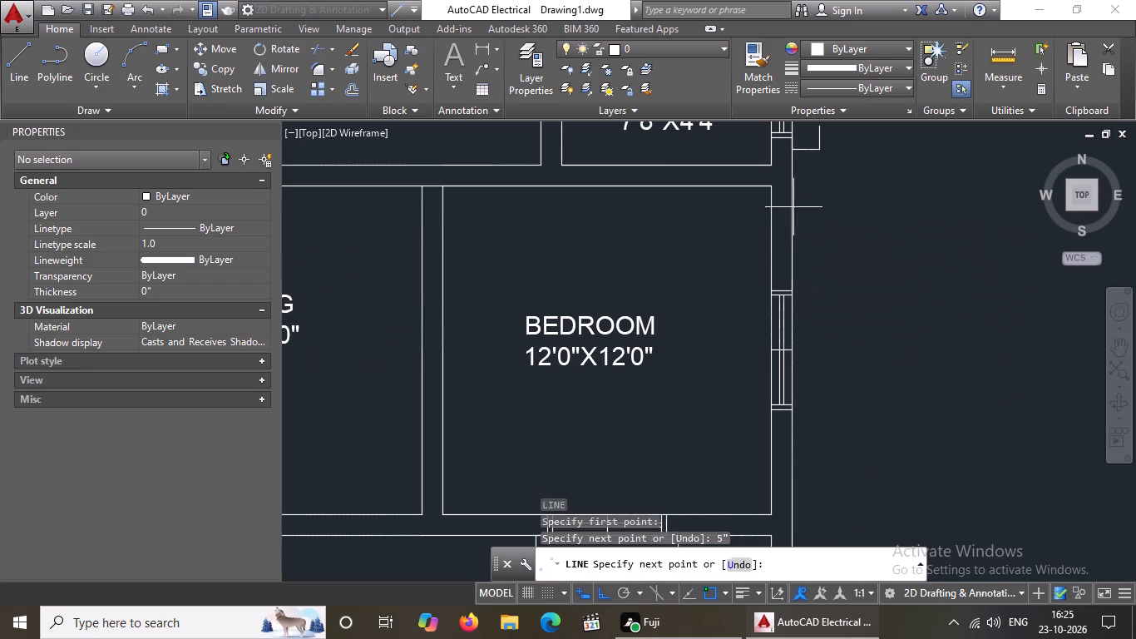
pyautogui.write("1'")
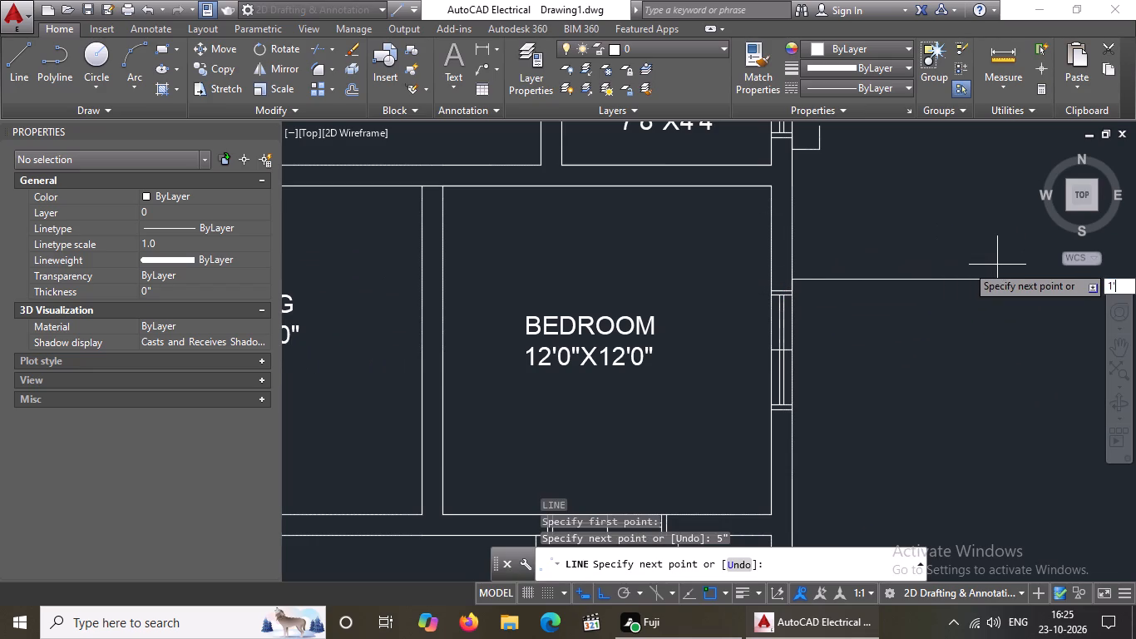
pyautogui.press('Return')
pyautogui.press('Return')
# From the east window's outer south corner, draw lines 5" south and 1' east, and up to the north projection line's end.
pyautogui.click(17, 74)
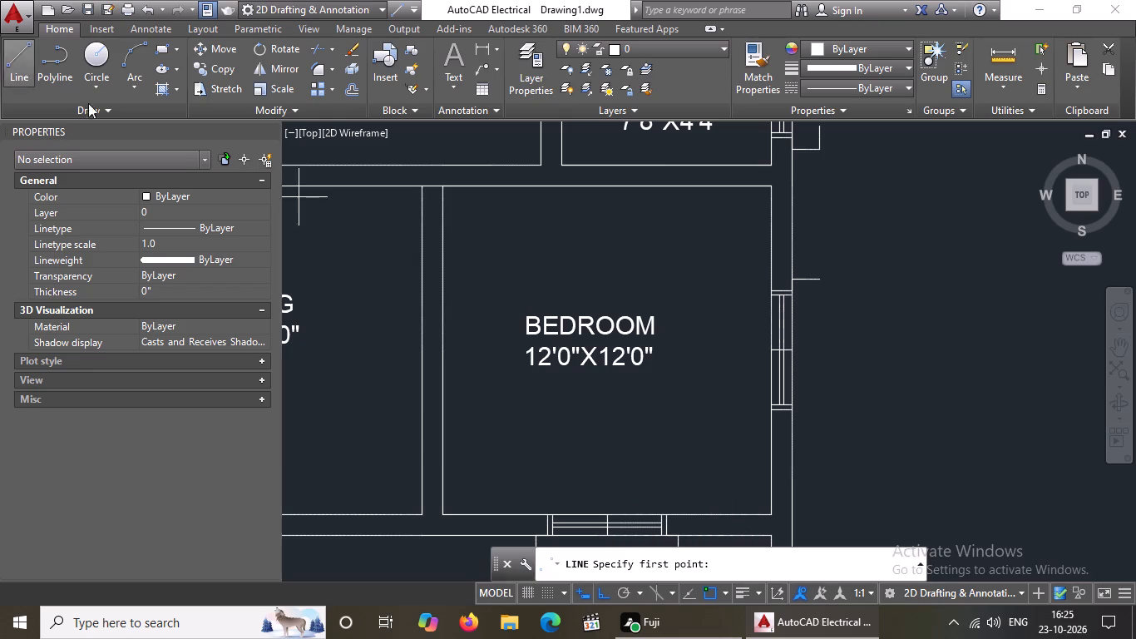
pyautogui.scroll(-1, 795, 430)
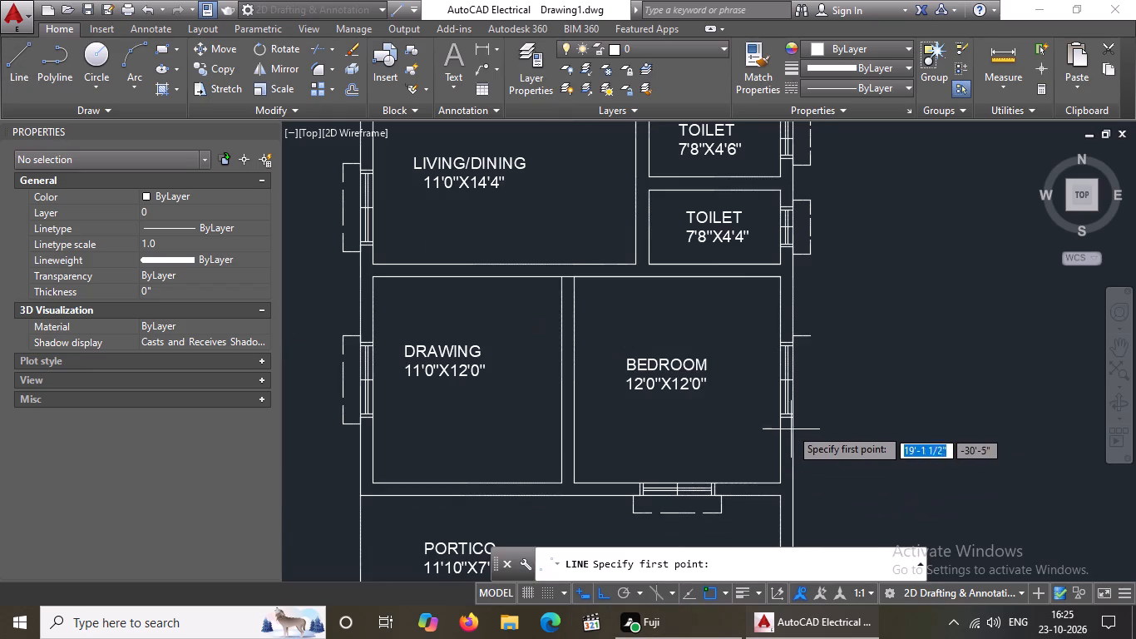
pyautogui.scroll(2, 790, 422)
pyautogui.moveTo(794, 410); pyautogui.dragTo(795, 425)
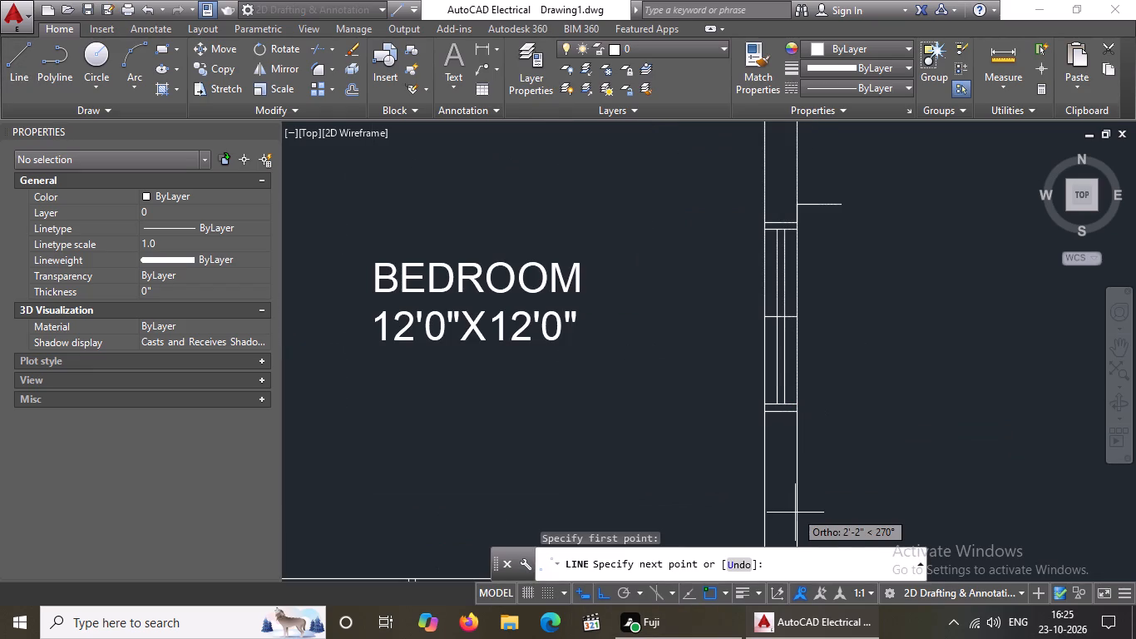
pyautogui.write('5"')
pyautogui.press('Return')
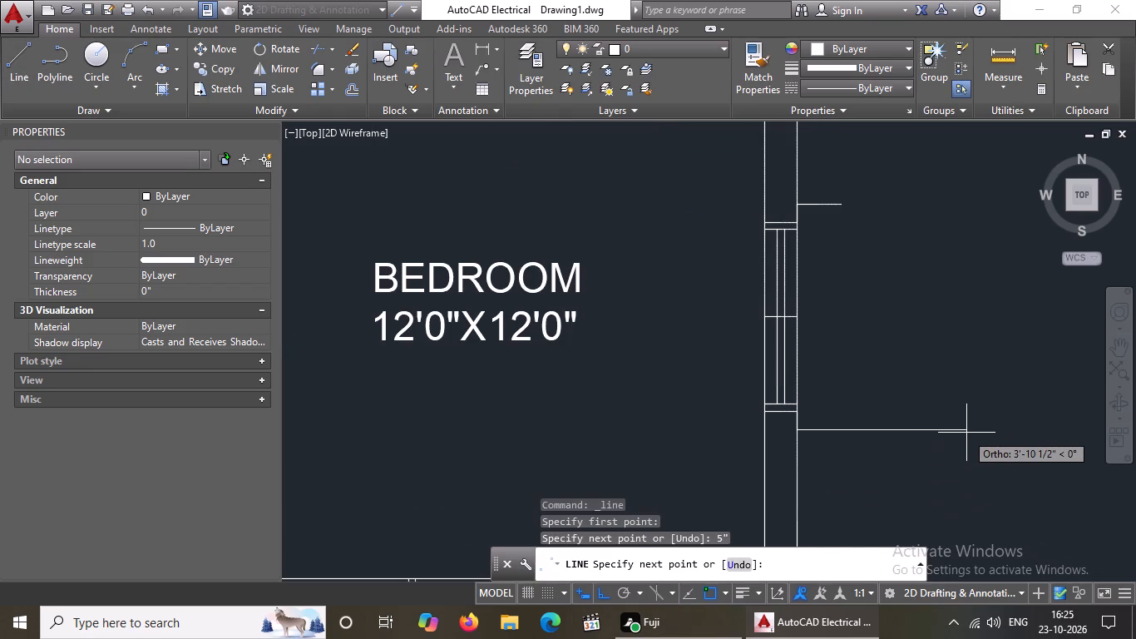
pyautogui.press('1')
pyautogui.press("'")
pyautogui.press('Return')
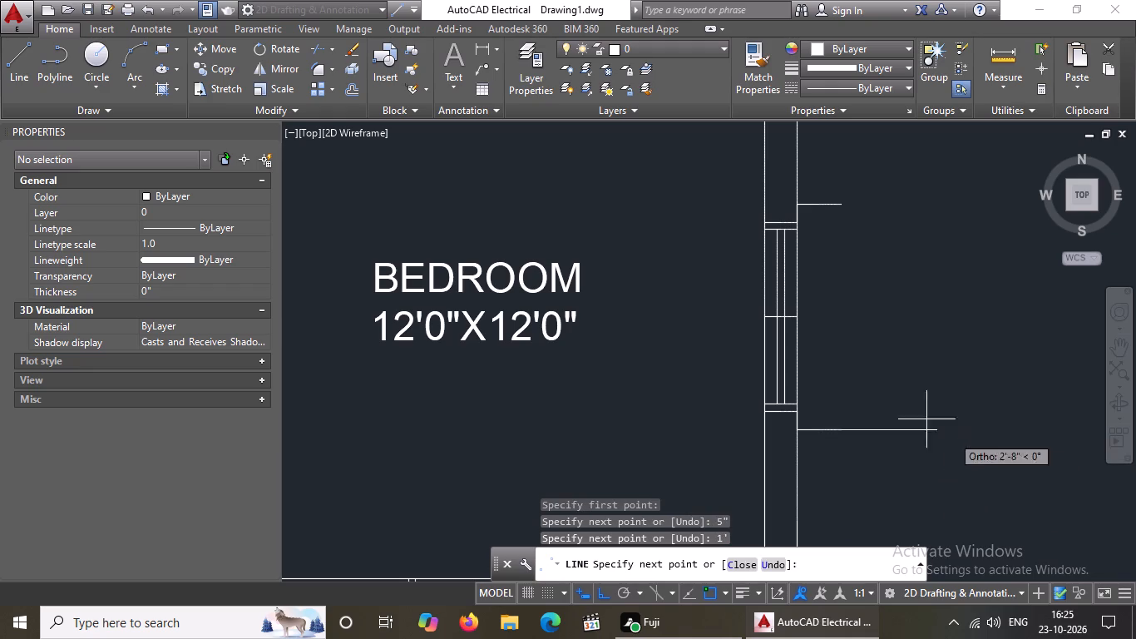
pyautogui.click(840, 204)
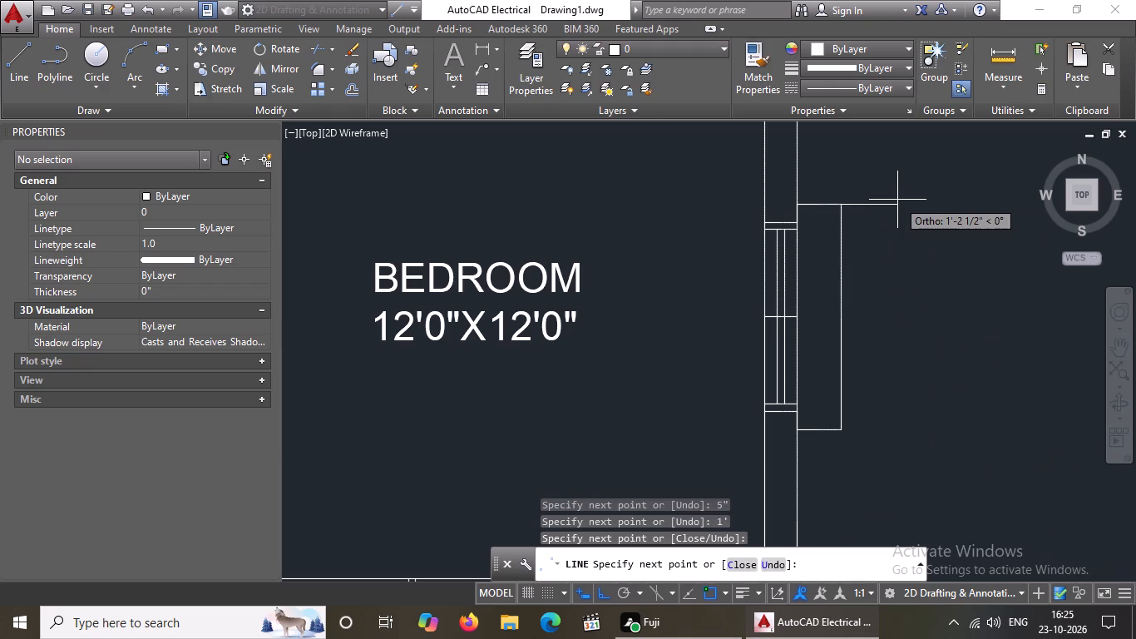
pyautogui.press('Return')
# Set the linetype of the five projection lines at the bedroom's east window to ACAD_ISO02W100.
pyautogui.scroll(-2, 851, 263)
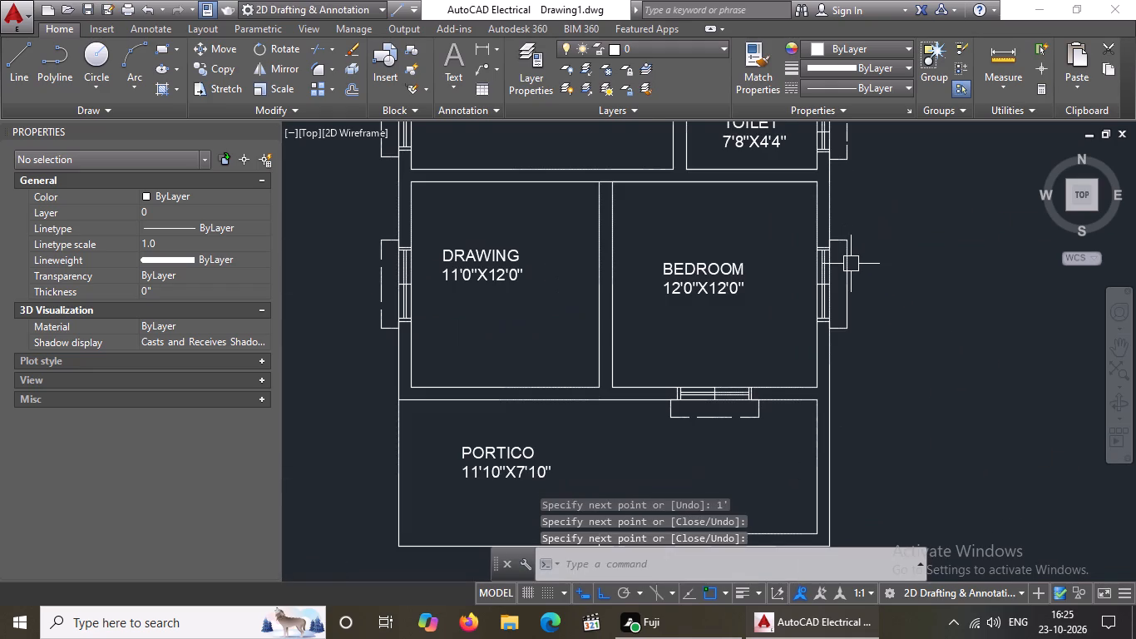
pyautogui.scroll(2, 882, 266)
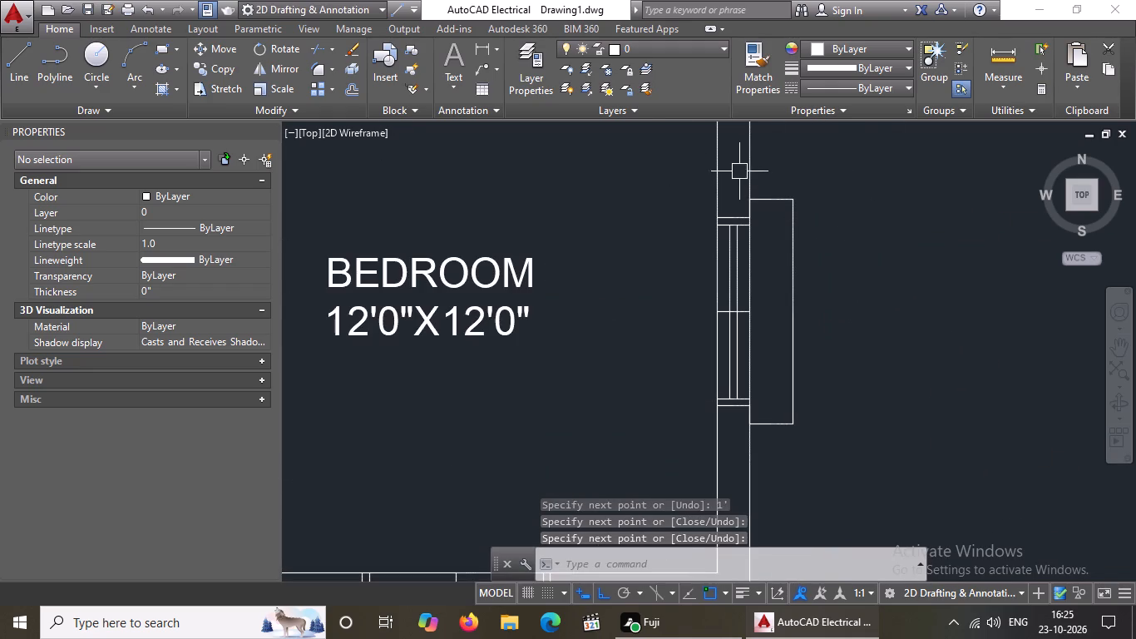
pyautogui.click(740, 174)
pyautogui.click(852, 472)
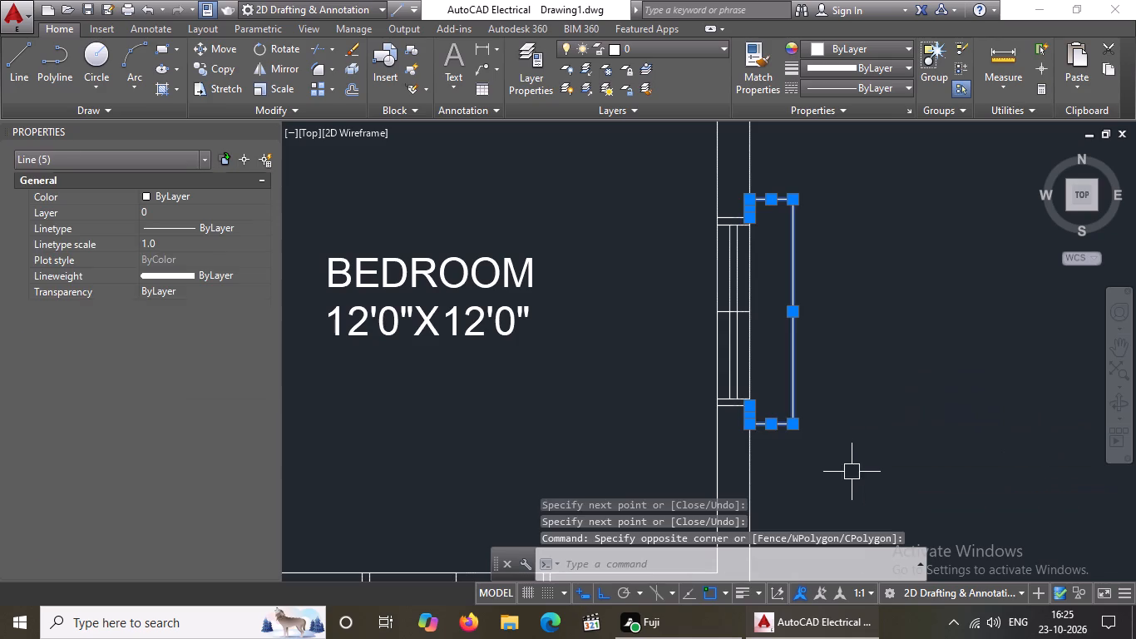
pyautogui.click(882, 82)
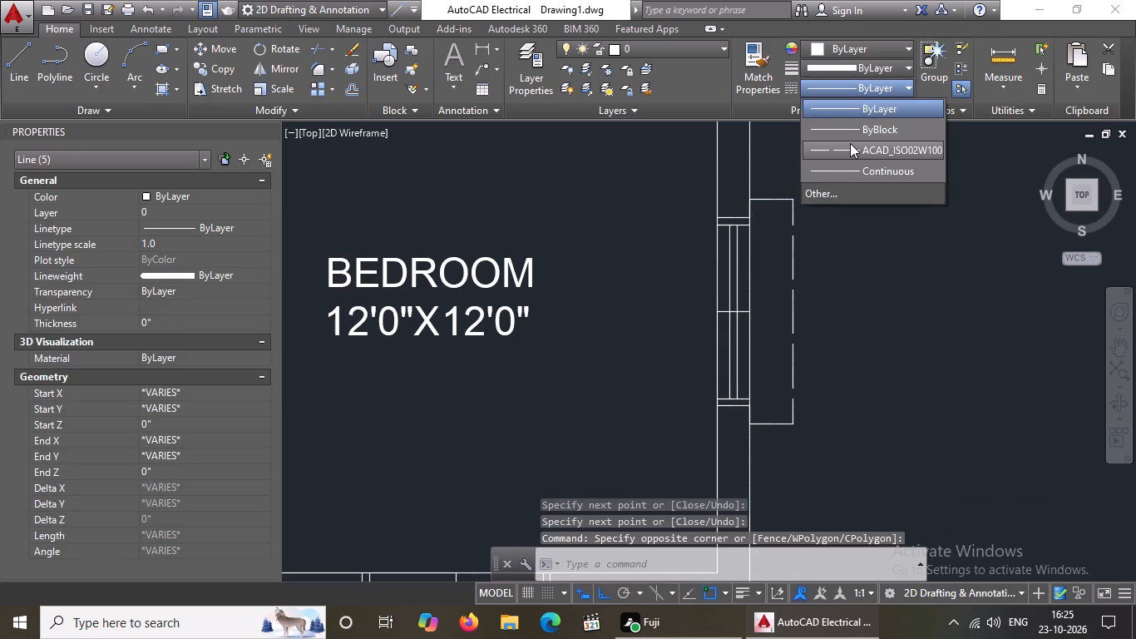
pyautogui.click(849, 146)
# Set the linetype scale of the five projection lines at the bedroom's east window to 2.
pyautogui.click(182, 245)
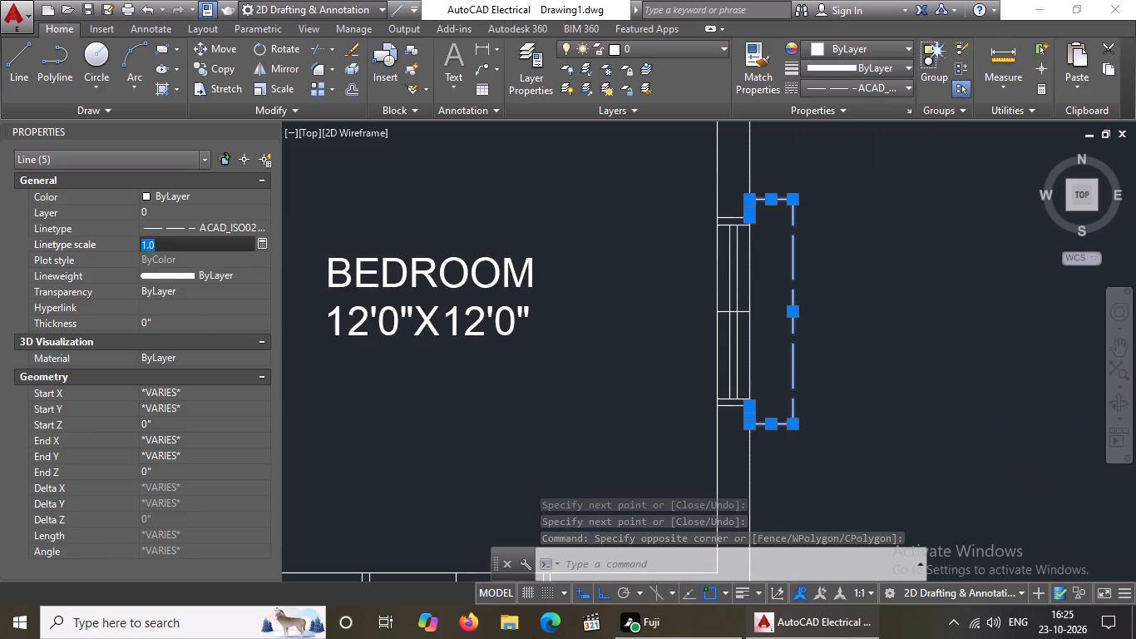
pyautogui.press('BackSpace')
pyautogui.press('BackSpace')
pyautogui.press('BackSpace')
pyautogui.press('2')
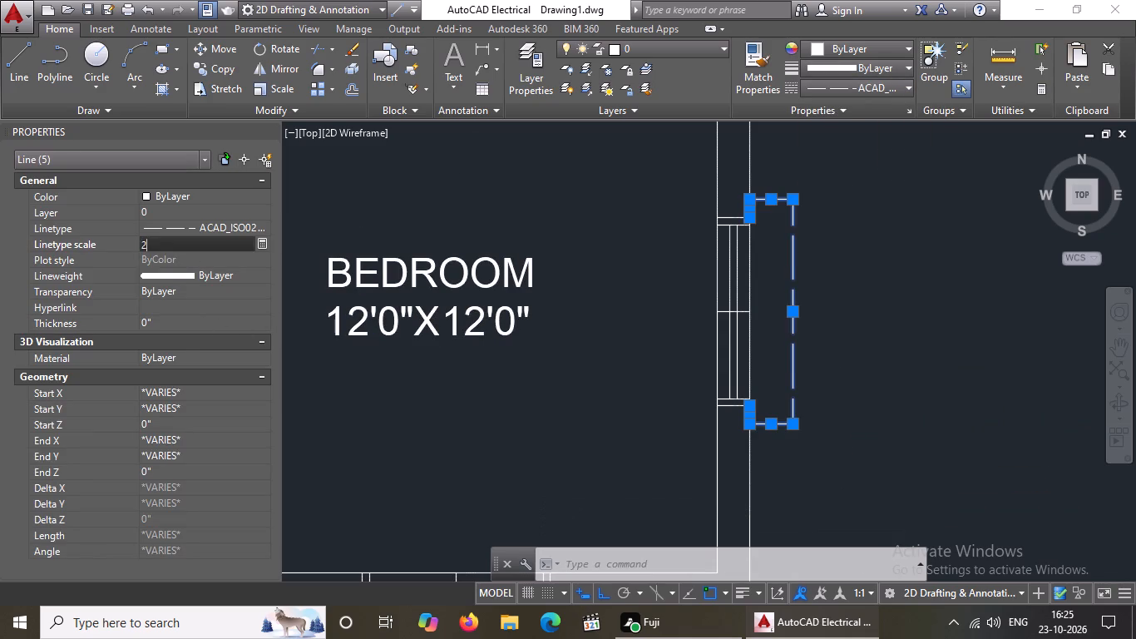
pyautogui.press('Return')
pyautogui.scroll(-2, 760, 368)
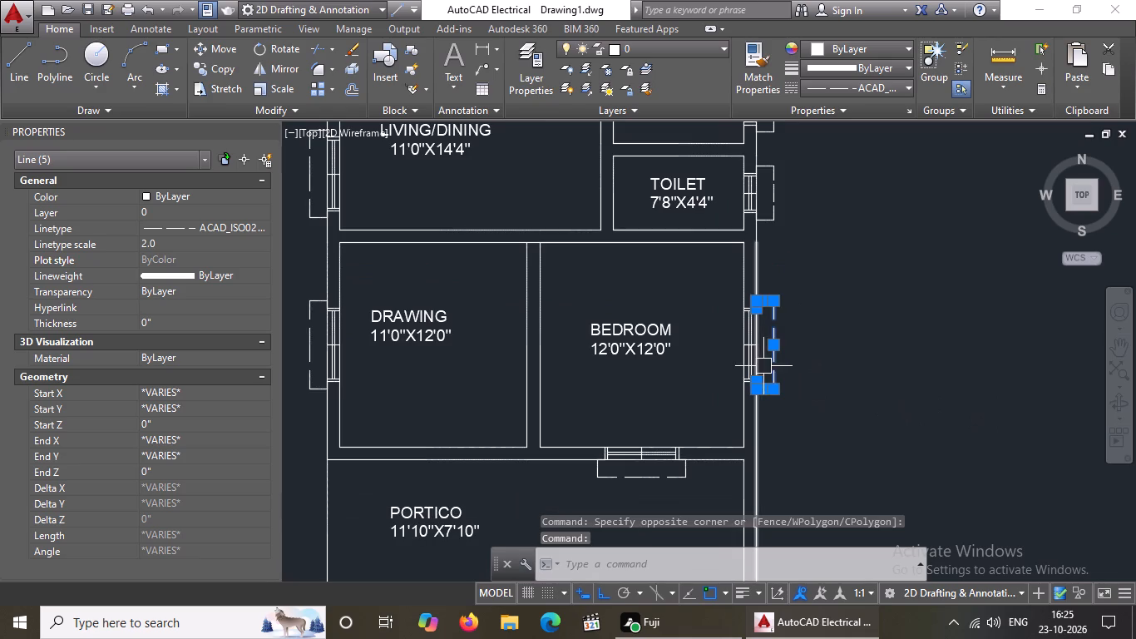
pyautogui.scroll(-2, 669, 382)
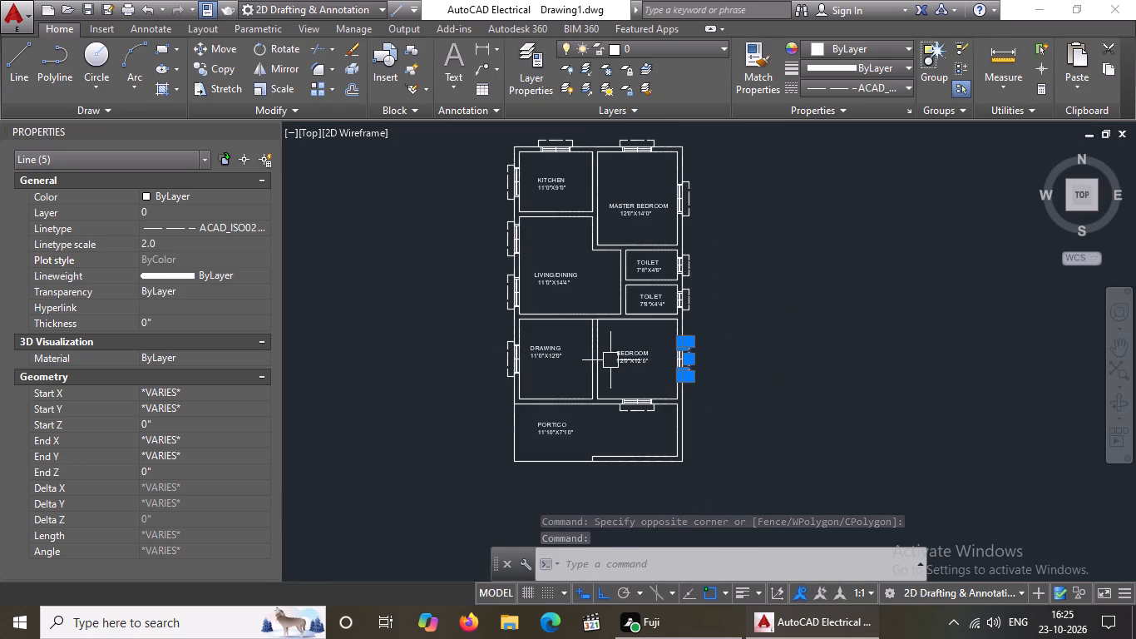
pyautogui.press('Escape')
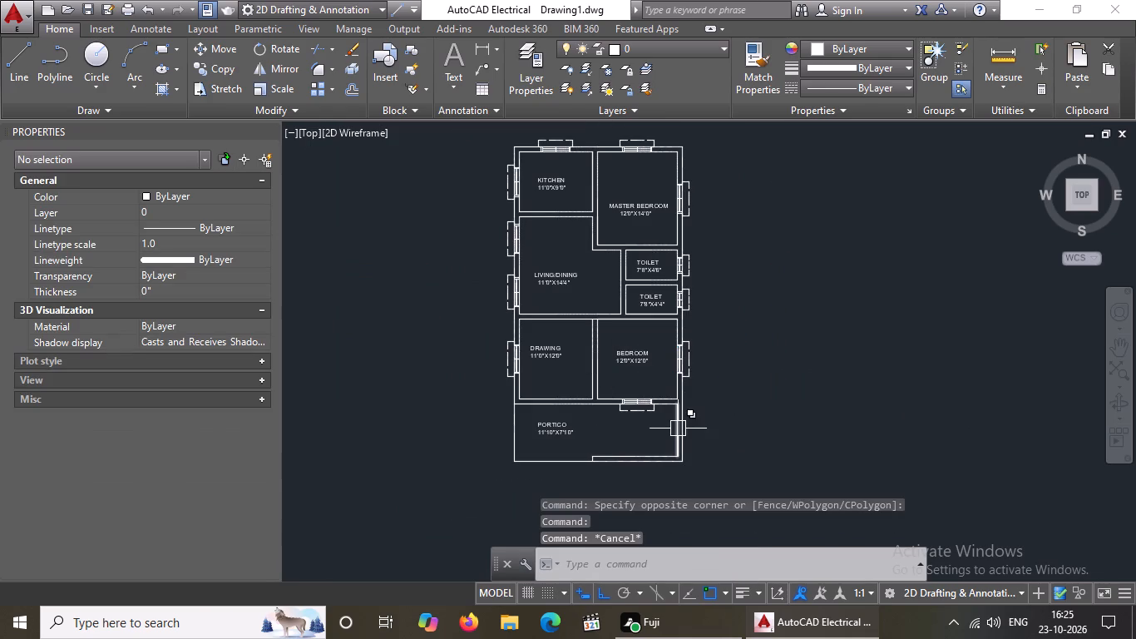
# Offset the inner face line of the portico's east wall 3' west as the first stair line.
pyautogui.scroll(2, 675, 451)
pyautogui.press('Escape')
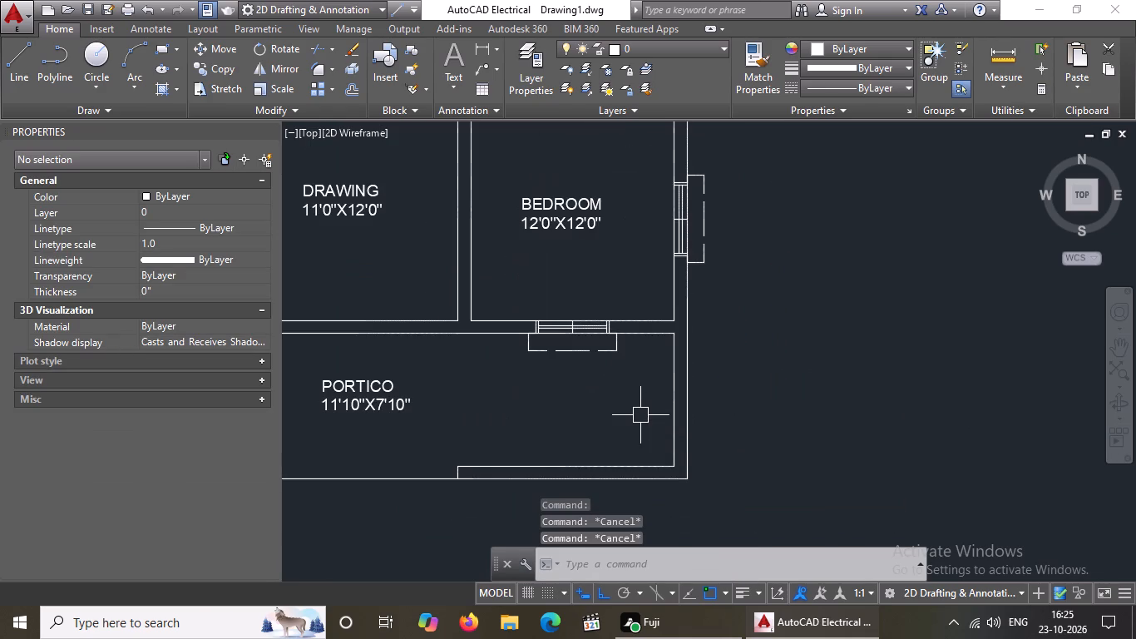
pyautogui.press('o')
pyautogui.press('Return')
pyautogui.write("3'")
pyautogui.press('Return')
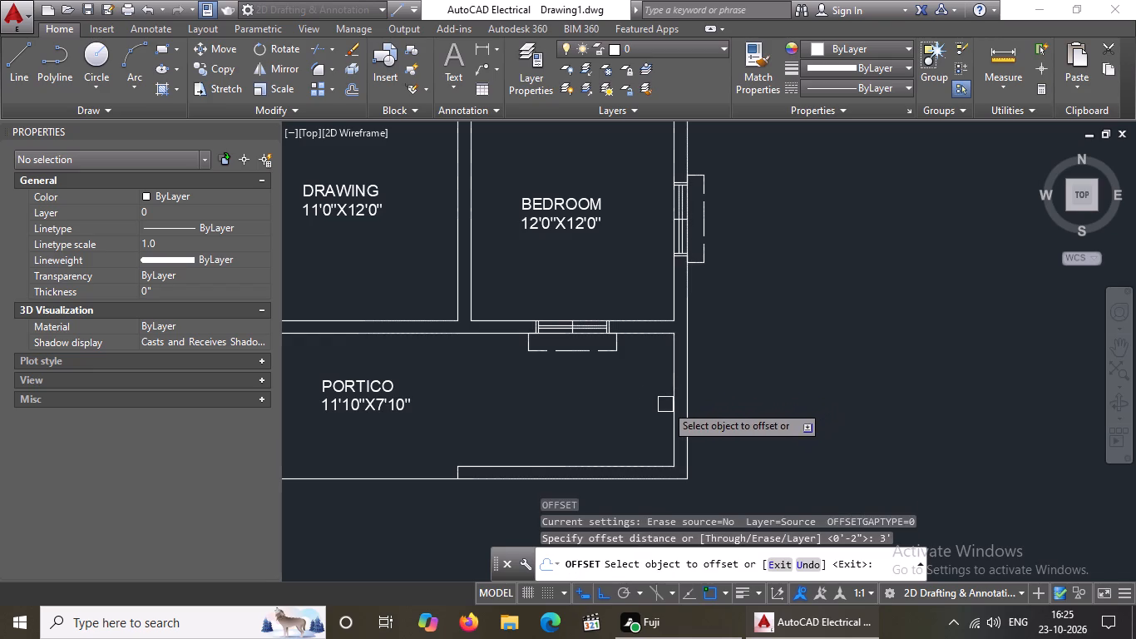
pyautogui.click(665, 404)
pyautogui.click(669, 410)
pyautogui.click(526, 443)
pyautogui.press('Escape')
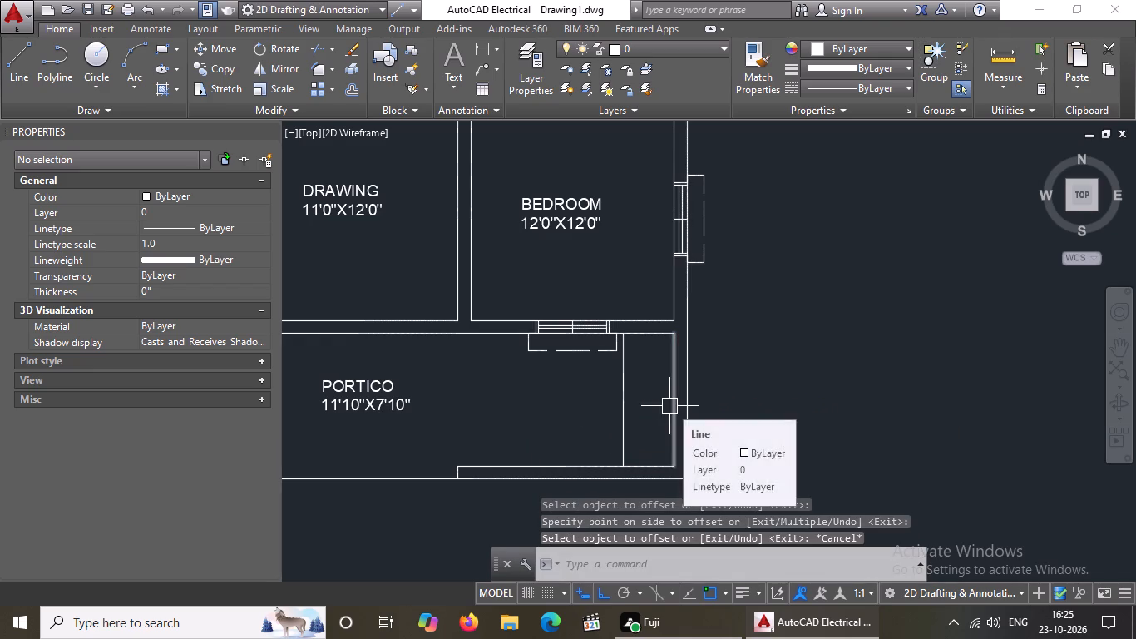
pyautogui.press('Escape')
# Offset the first stair line 10" west, repeating from each new line until five tread lines are added.
pyautogui.press('o')
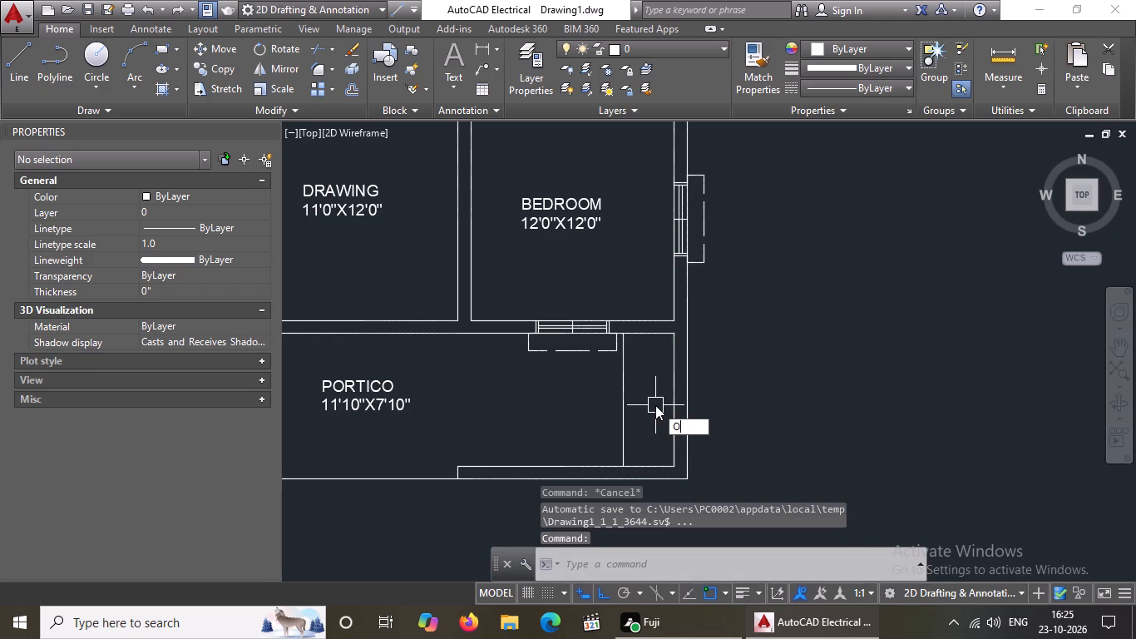
pyautogui.press('Return')
pyautogui.write('10"')
pyautogui.press('Return')
pyautogui.moveTo(624, 403); pyautogui.dragTo(597, 413)
pyautogui.click(511, 443)
pyautogui.moveTo(609, 403); pyautogui.dragTo(595, 411)
pyautogui.moveTo(526, 440); pyautogui.dragTo(535, 434)
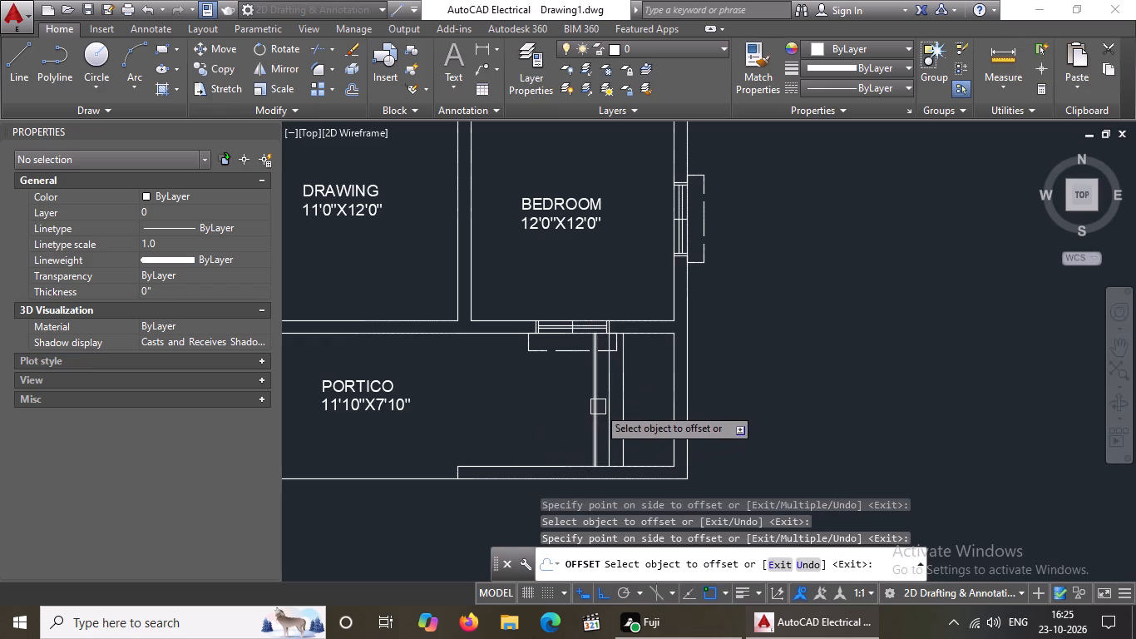
pyautogui.click(597, 407)
pyautogui.click(483, 432)
pyautogui.moveTo(582, 392); pyautogui.dragTo(570, 397)
pyautogui.moveTo(522, 416); pyautogui.dragTo(532, 409)
pyautogui.moveTo(570, 390); pyautogui.dragTo(524, 416)
pyautogui.moveTo(479, 435); pyautogui.dragTo(509, 419)
# Continue the 10" offsets west from the last tread line, adding six more stair tread lines.
pyautogui.moveTo(552, 397); pyautogui.dragTo(533, 405)
pyautogui.moveTo(473, 426); pyautogui.dragTo(493, 419)
pyautogui.click(535, 389)
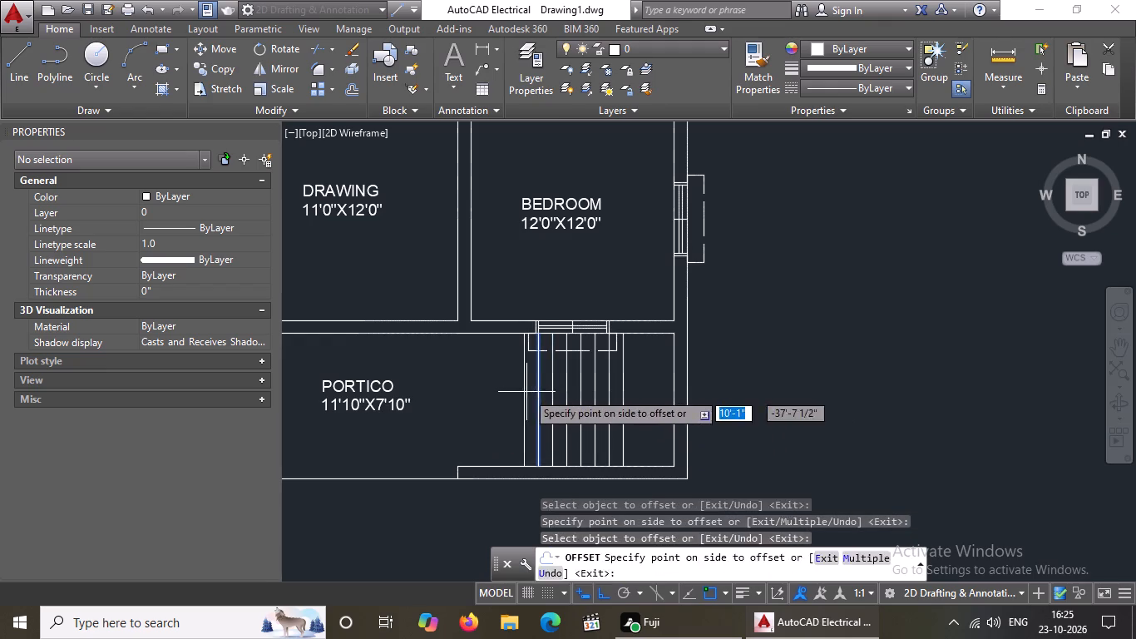
pyautogui.click(522, 394)
pyautogui.click(523, 394)
pyautogui.click(499, 404)
pyautogui.click(507, 391)
pyautogui.moveTo(447, 403); pyautogui.dragTo(466, 390)
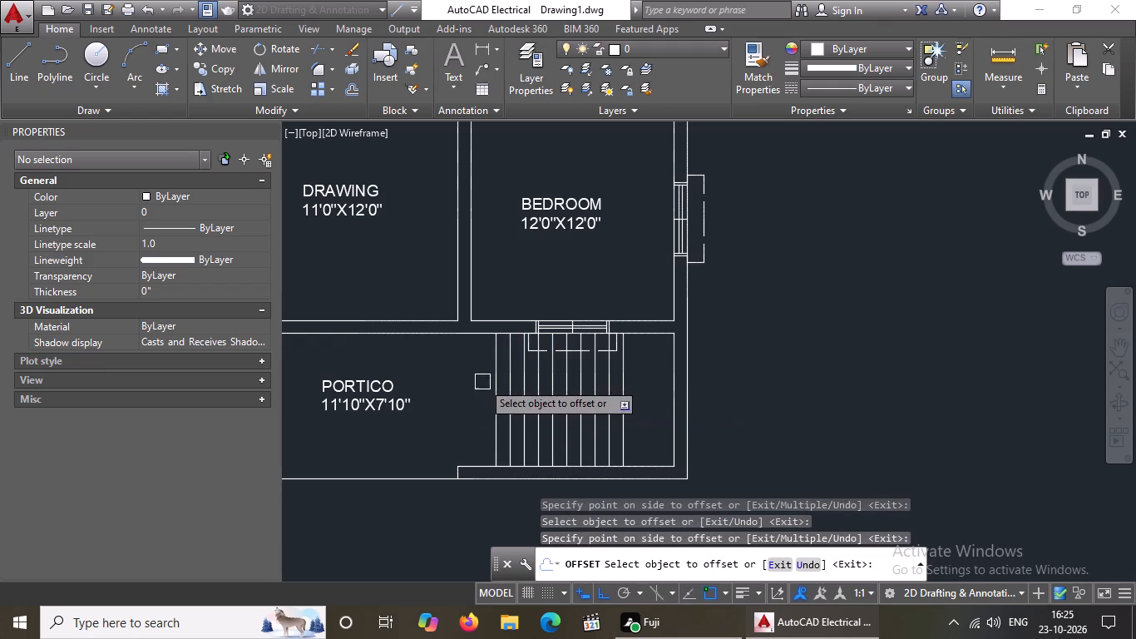
pyautogui.click(496, 374)
pyautogui.click(473, 385)
pyautogui.moveTo(482, 390); pyautogui.dragTo(434, 430)
pyautogui.click(434, 430)
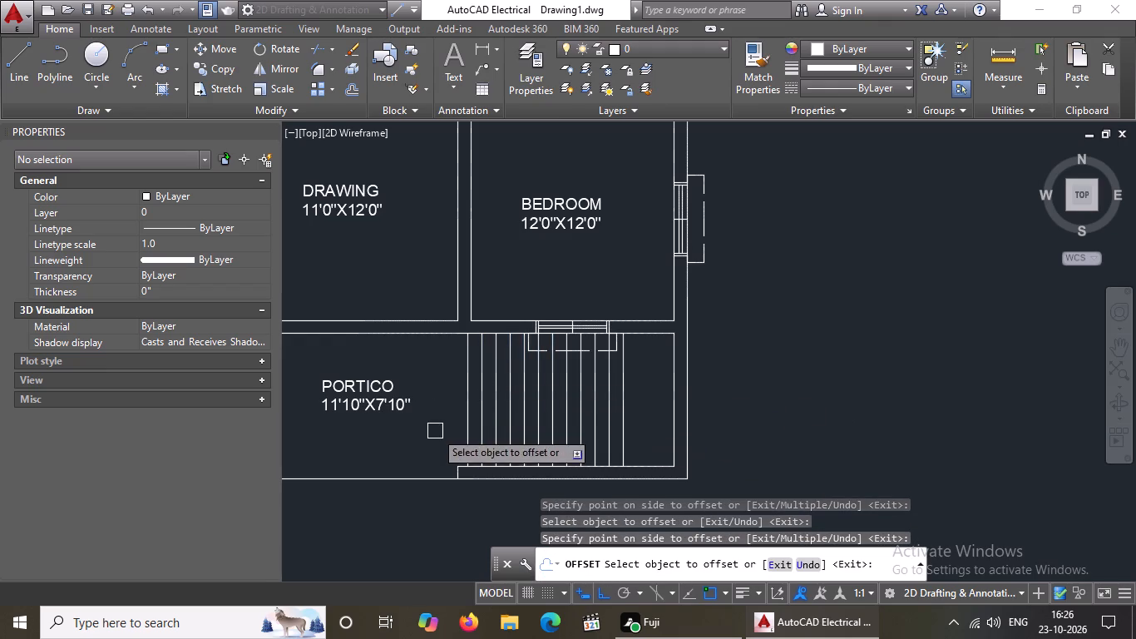
pyautogui.press('Escape')
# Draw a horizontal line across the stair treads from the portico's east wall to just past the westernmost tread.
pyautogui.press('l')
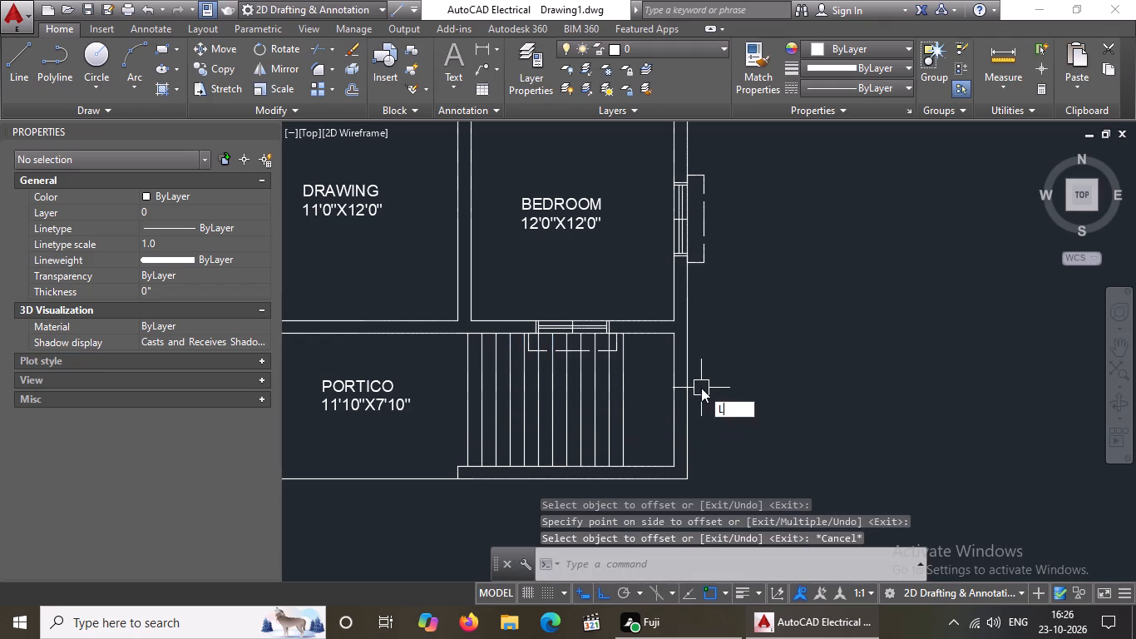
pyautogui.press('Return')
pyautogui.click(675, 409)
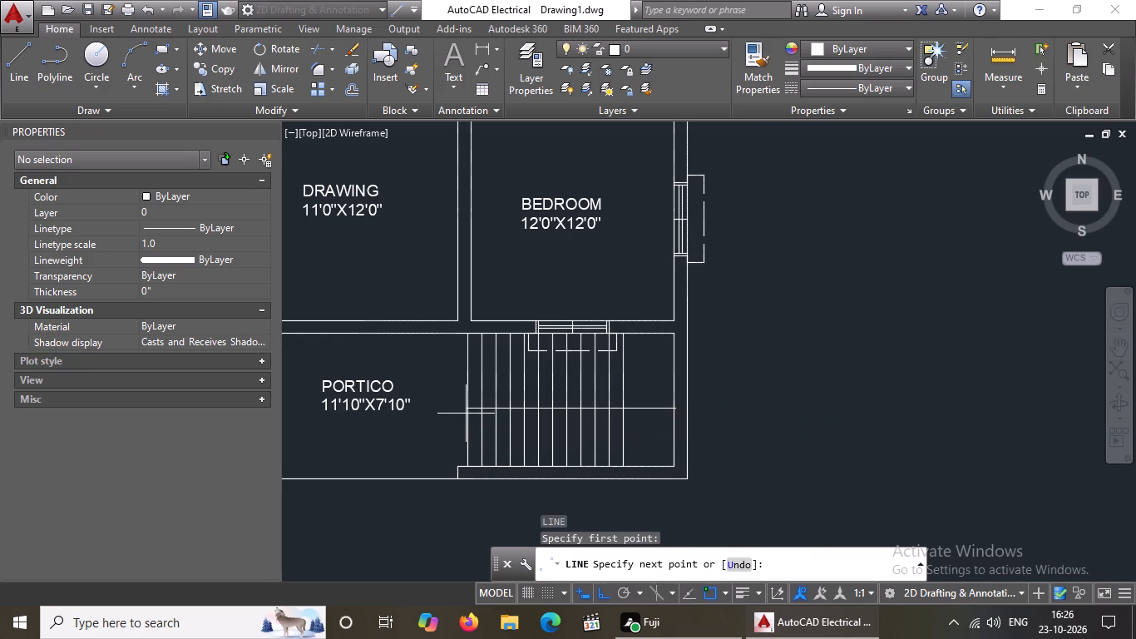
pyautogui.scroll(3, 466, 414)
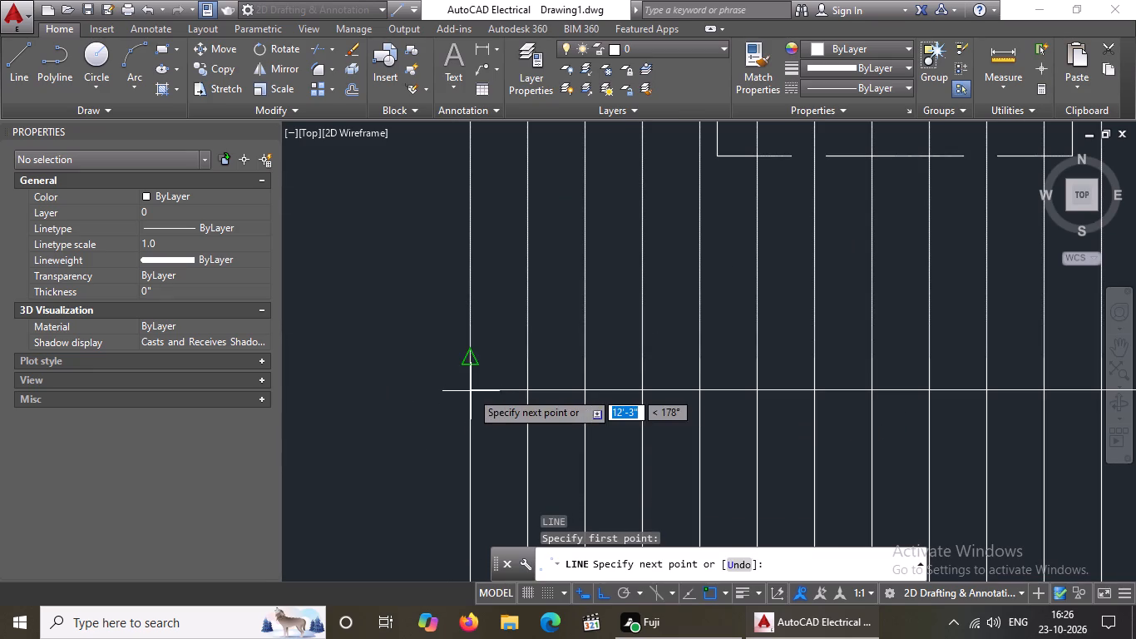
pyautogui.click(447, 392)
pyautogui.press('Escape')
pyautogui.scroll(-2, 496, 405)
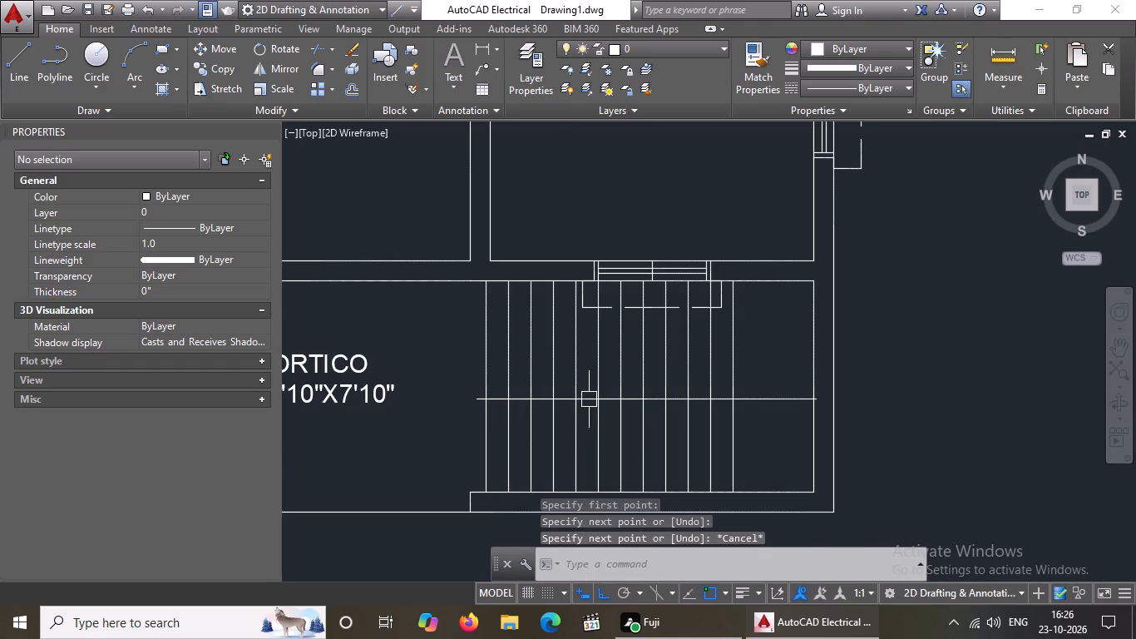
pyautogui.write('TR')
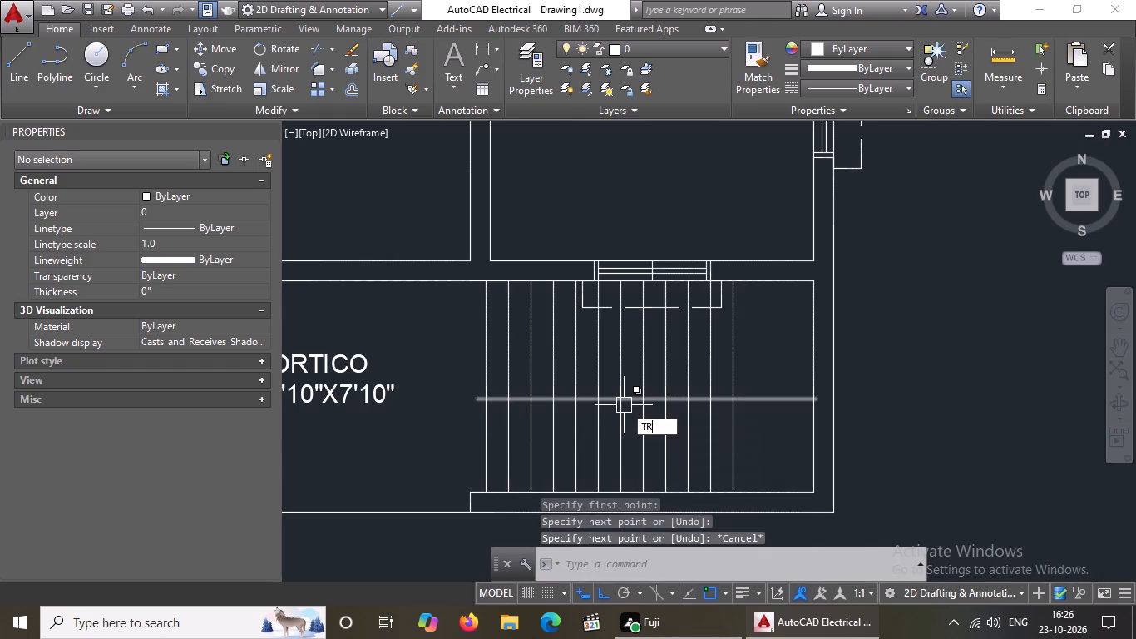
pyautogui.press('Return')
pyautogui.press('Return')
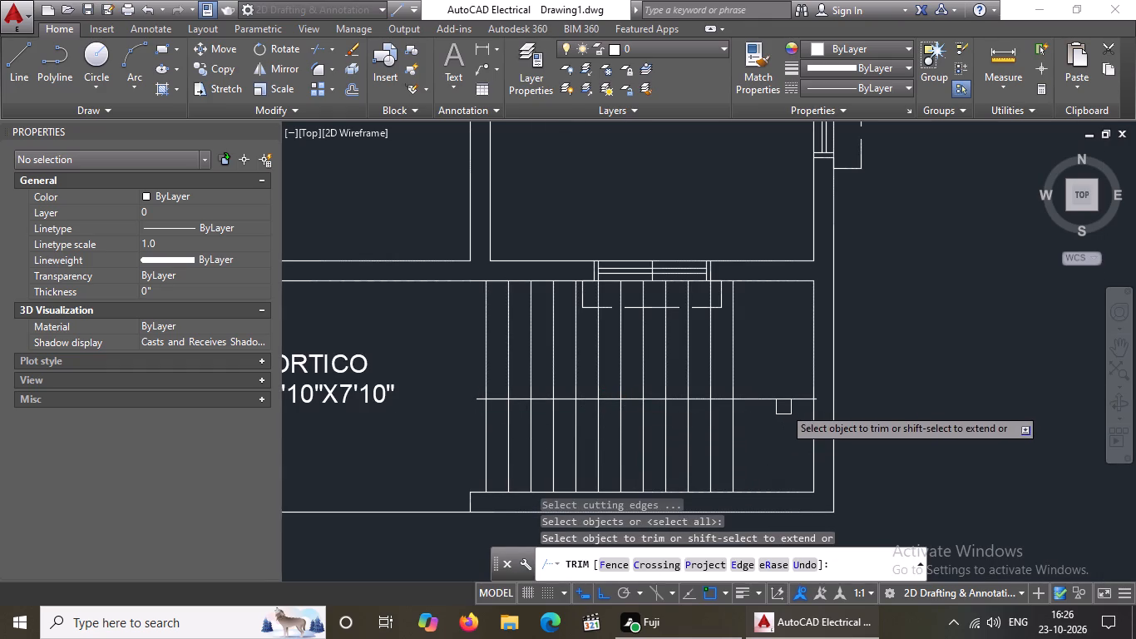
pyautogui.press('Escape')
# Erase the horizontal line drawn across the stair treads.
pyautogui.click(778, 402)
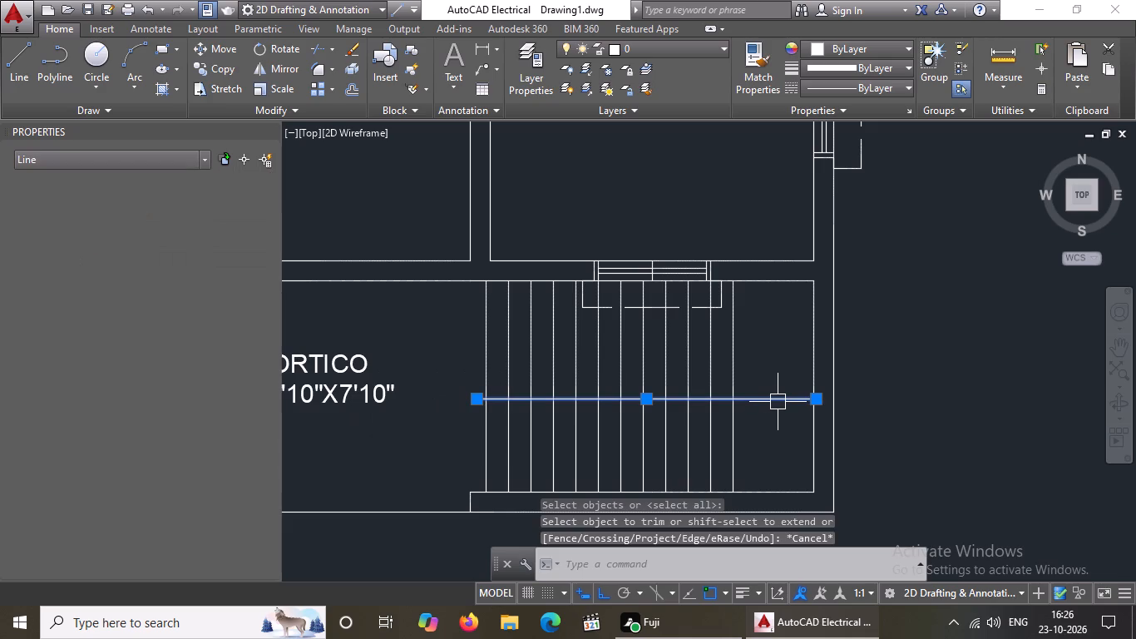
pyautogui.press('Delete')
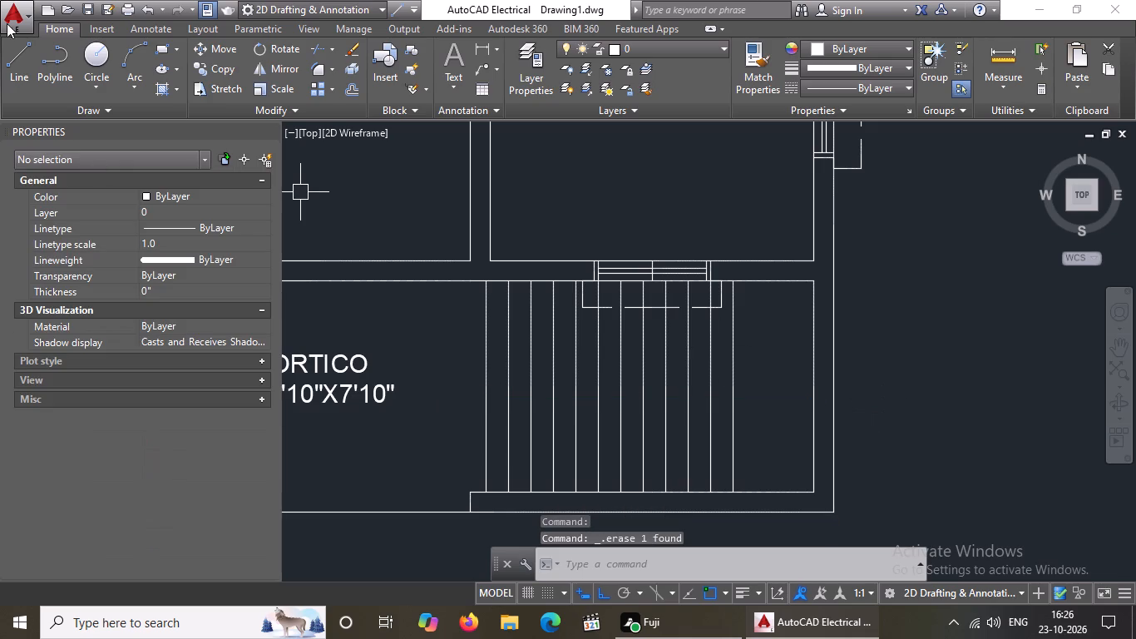
# Draw a horizontal line about 12'-2" long from the westernmost tread's midpoint to the midpoint of the portico's east inner wall line.
pyautogui.click(22, 68)
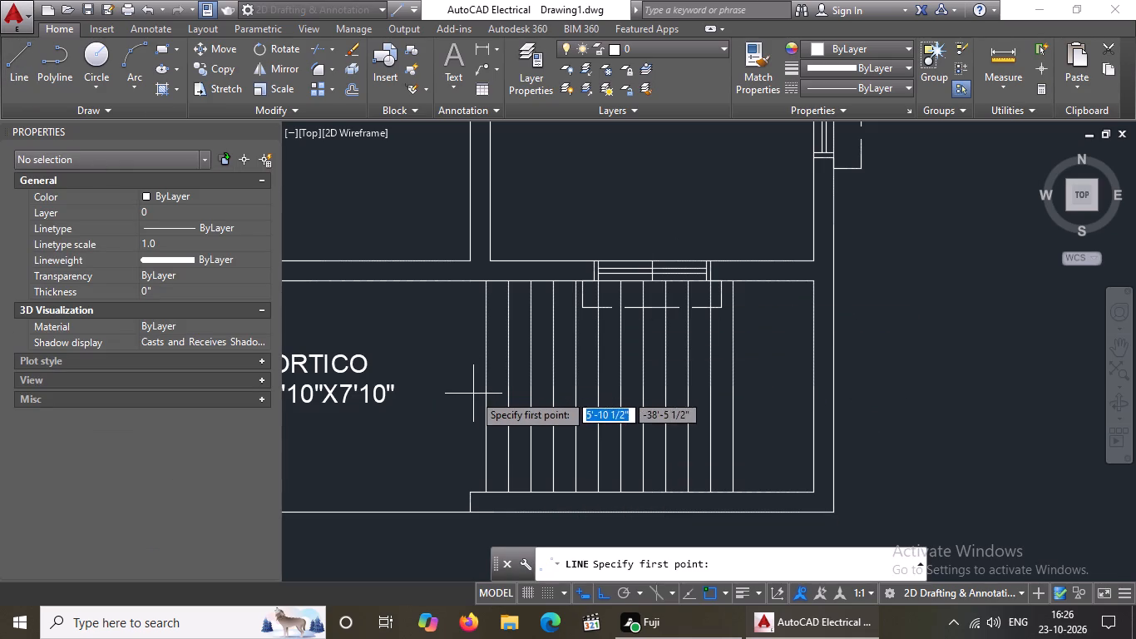
pyautogui.moveTo(486, 391); pyautogui.dragTo(546, 391)
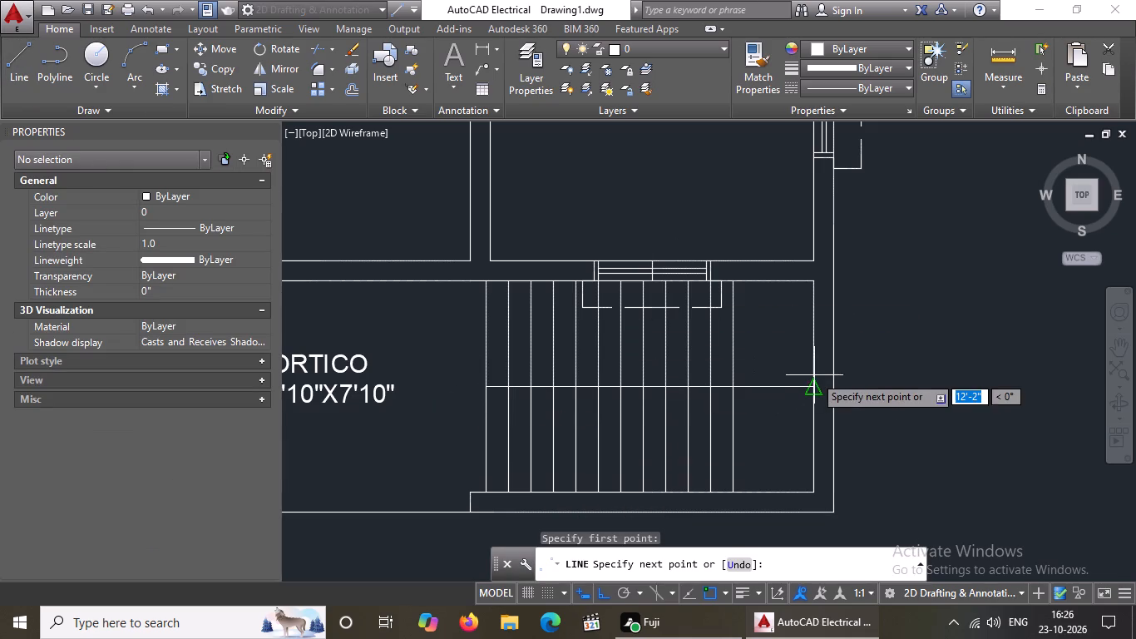
pyautogui.click(815, 389)
pyautogui.press('Escape')
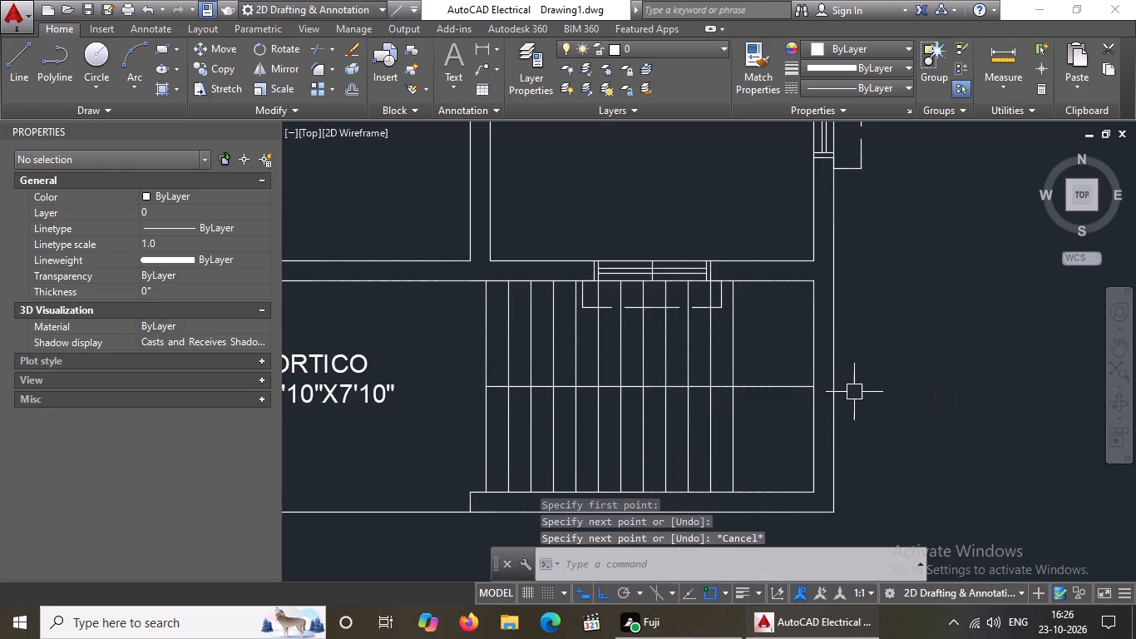
pyautogui.press('Escape')
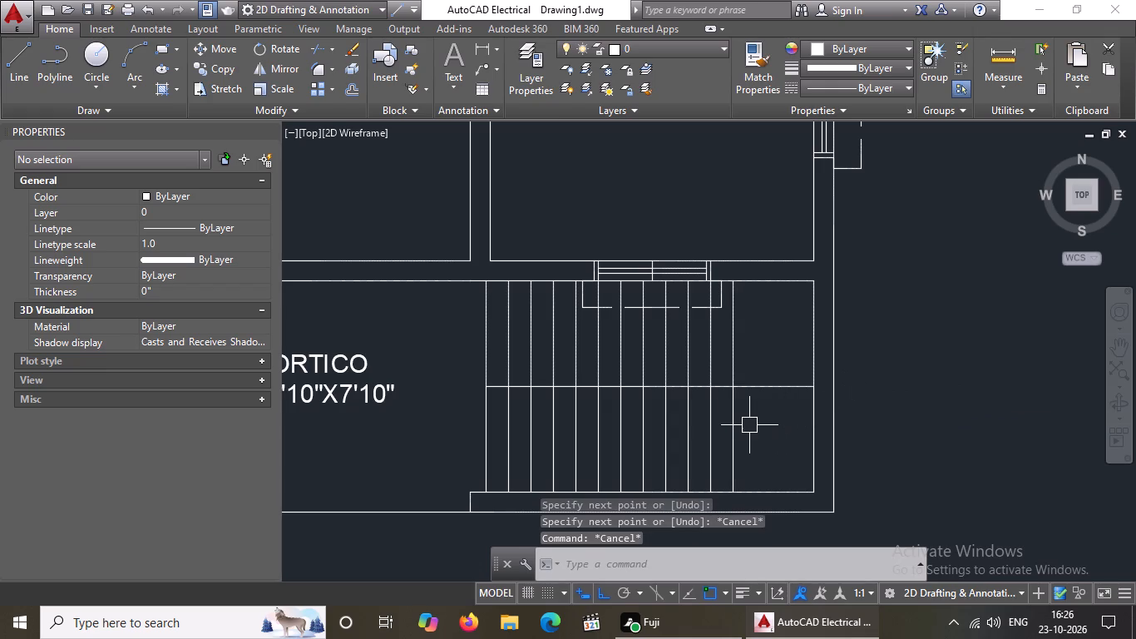
pyautogui.press('Escape')
# Trim the short segments of all twelve tread lines directly south of the stair's horizontal centre line.
pyautogui.write('TR')
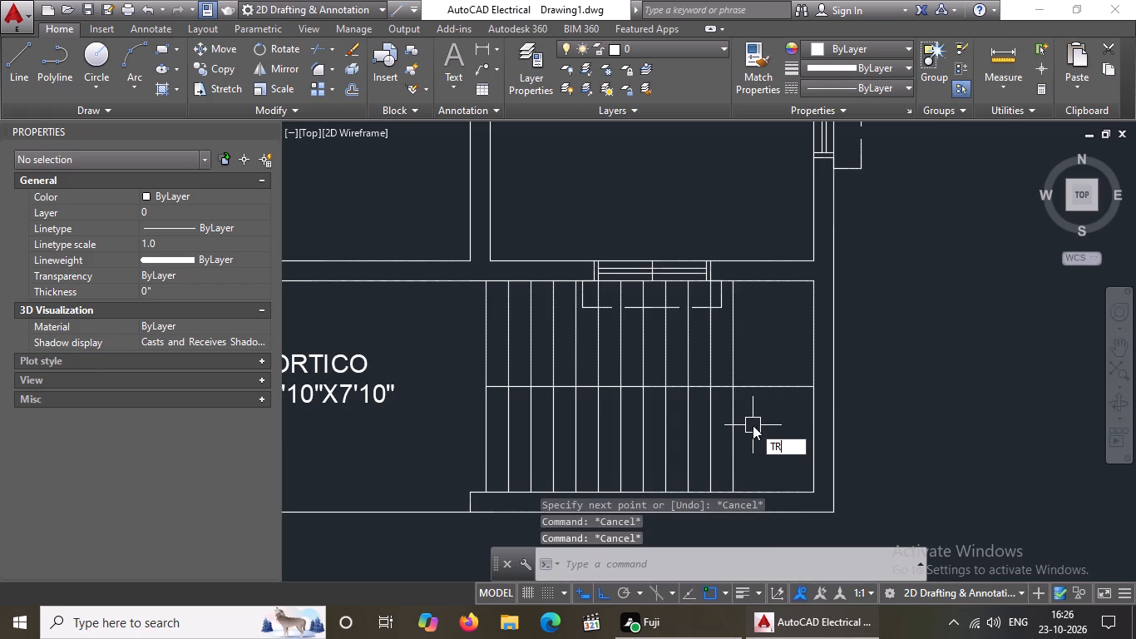
pyautogui.press('Return')
pyautogui.press('Return')
pyautogui.click(733, 400)
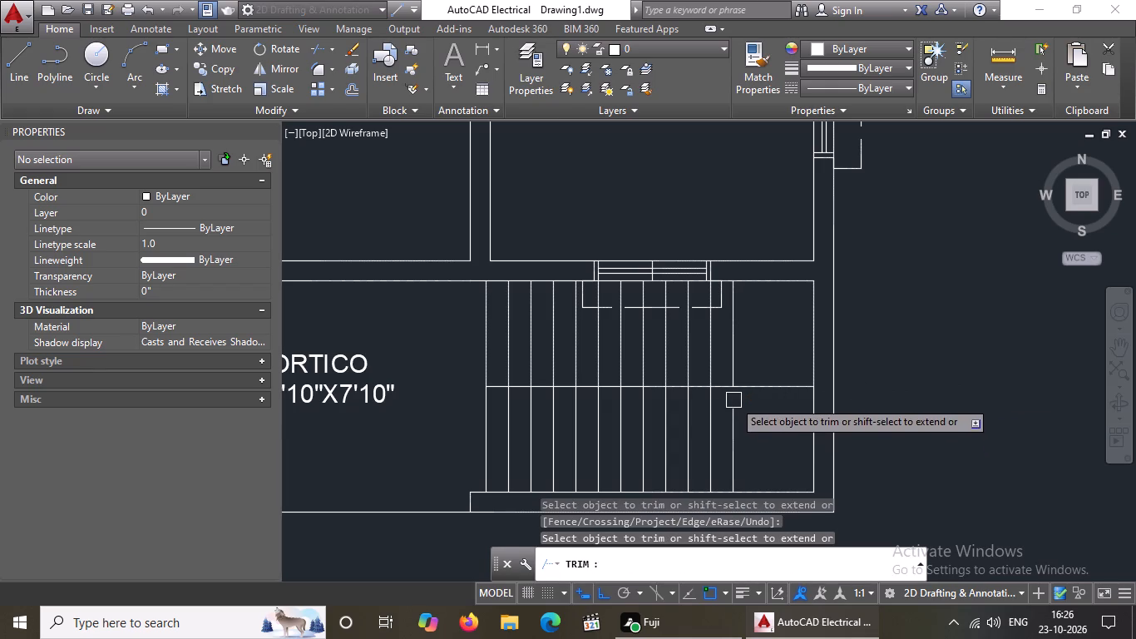
pyautogui.click(714, 399)
pyautogui.click(690, 400)
pyautogui.click(671, 404)
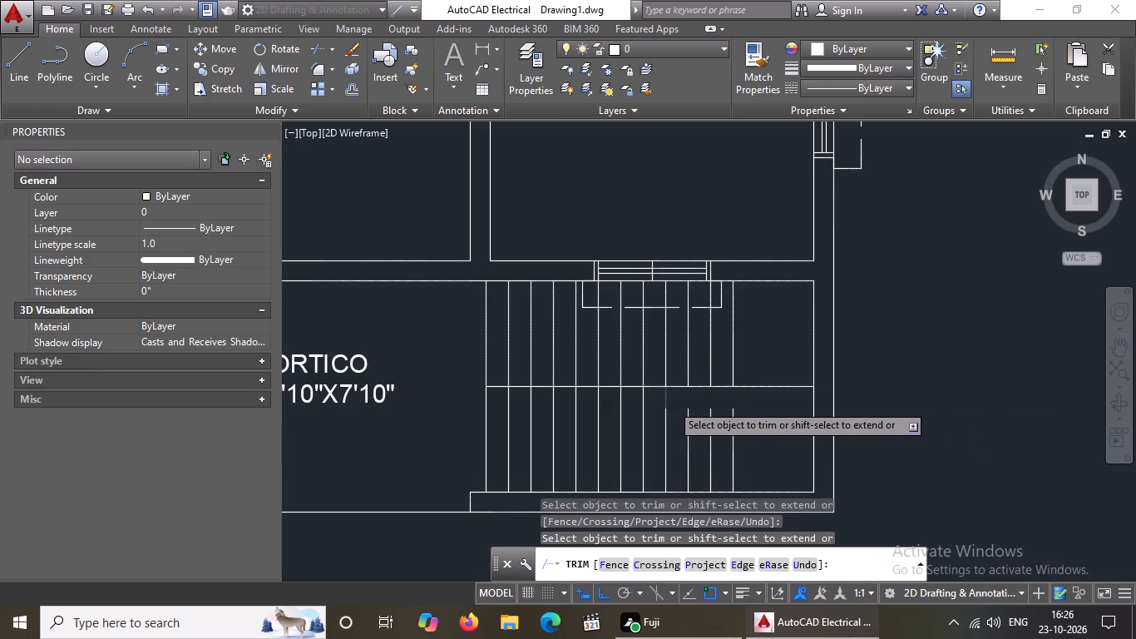
pyautogui.click(640, 399)
pyautogui.click(620, 399)
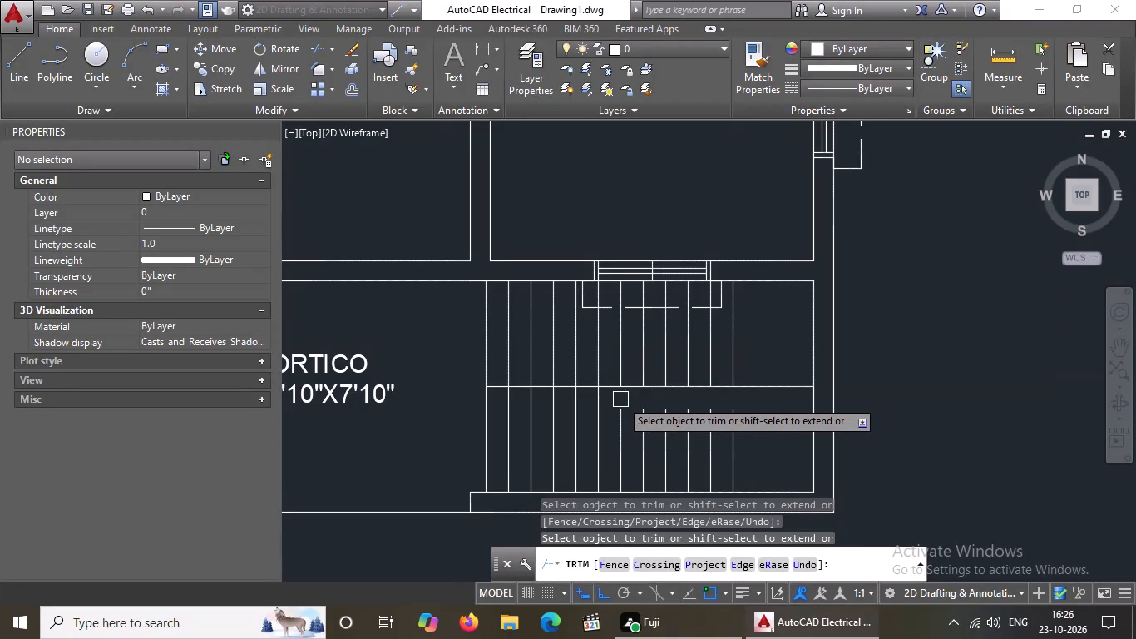
pyautogui.click(604, 404)
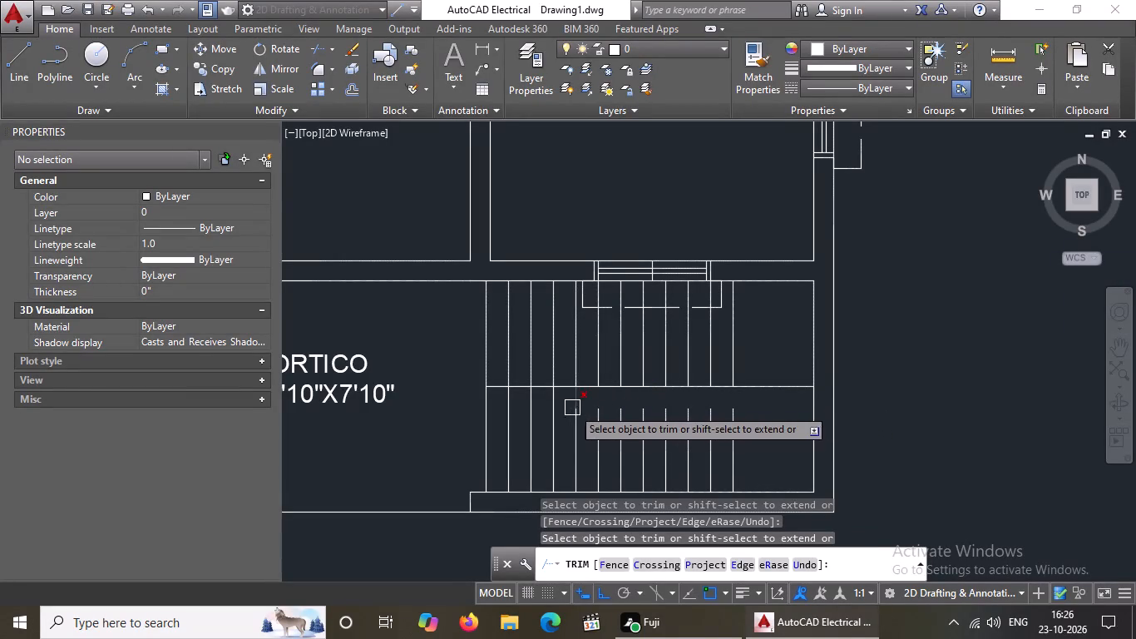
pyautogui.click(573, 398)
pyautogui.click(551, 409)
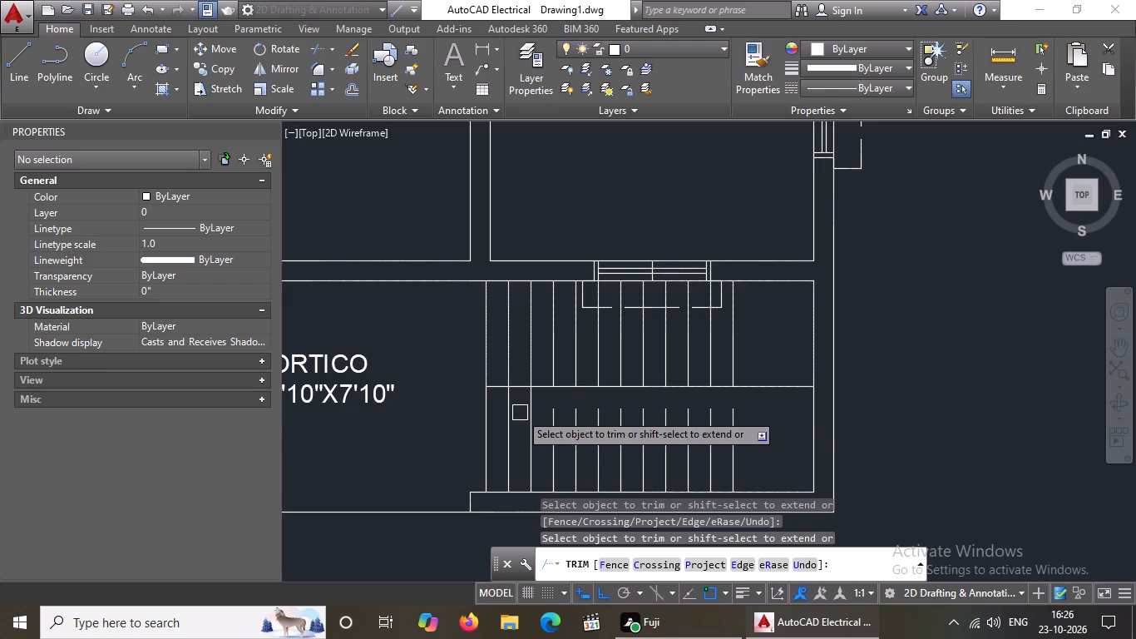
pyautogui.click(531, 409)
pyautogui.click(502, 406)
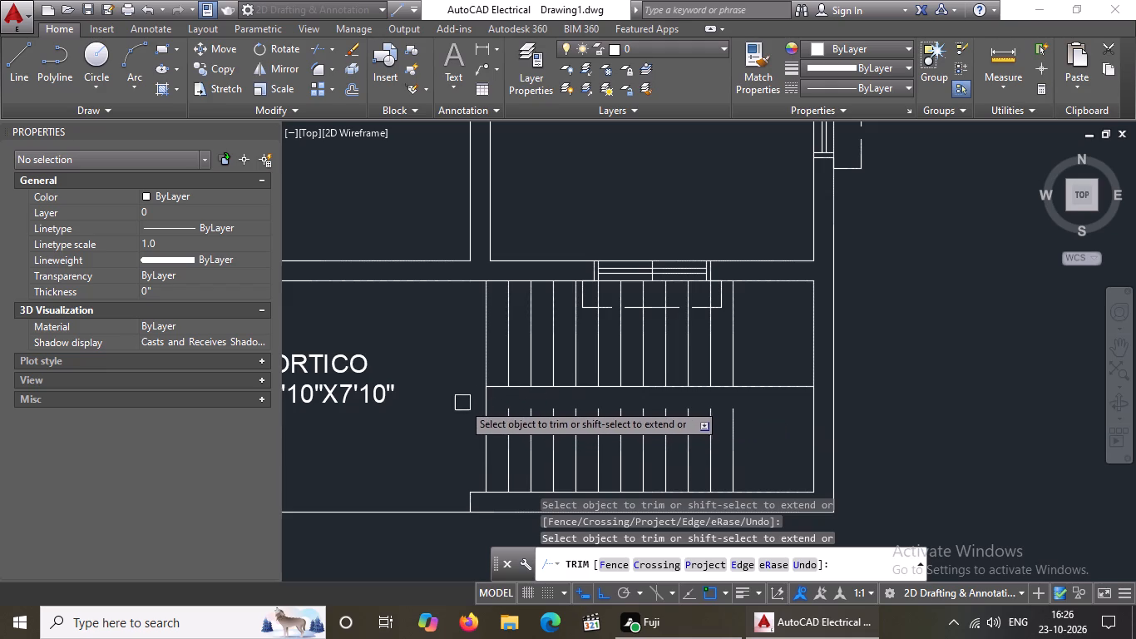
pyautogui.click(486, 398)
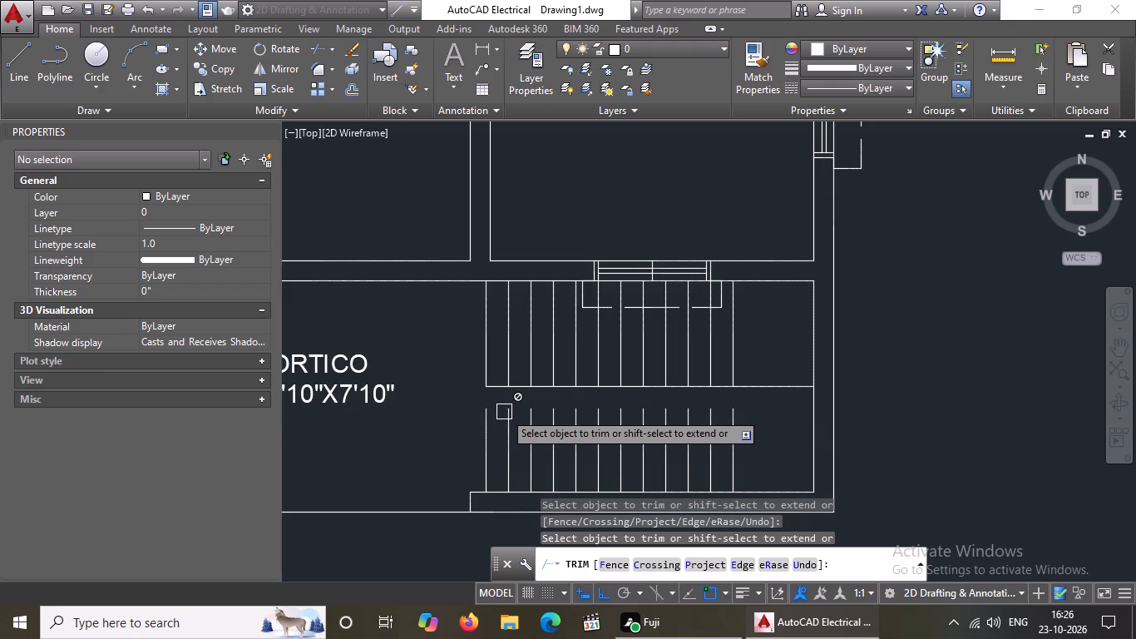
pyautogui.press('Escape')
# Erase the two westernmost tread lines in the stair's southern flight.
pyautogui.click(487, 461)
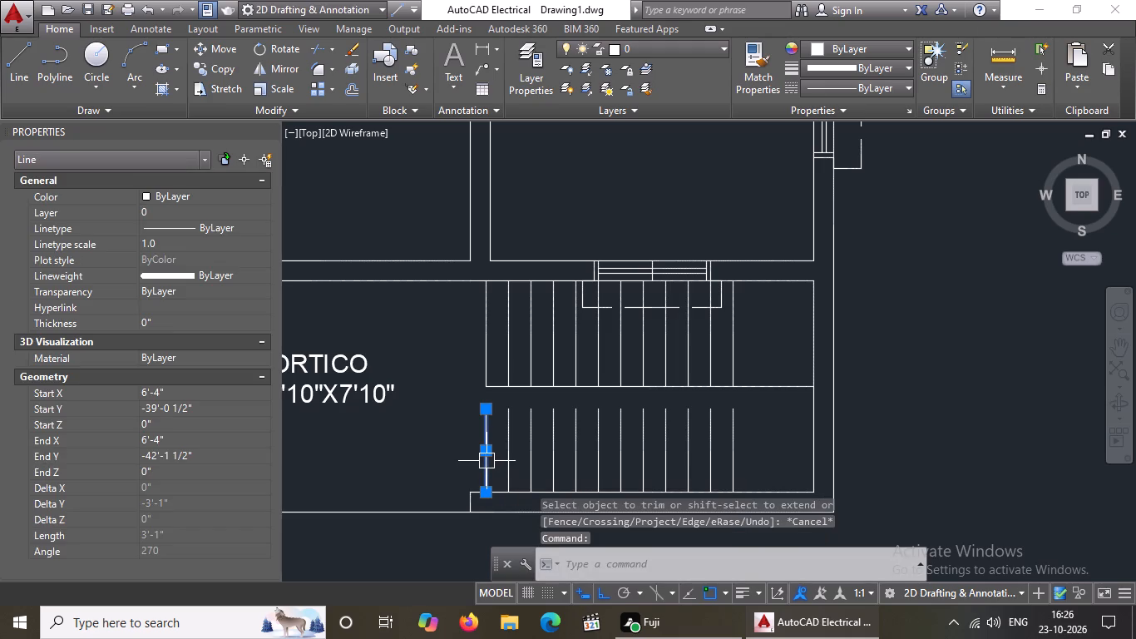
pyautogui.press('Delete')
pyautogui.click(502, 448)
pyautogui.press('Delete')
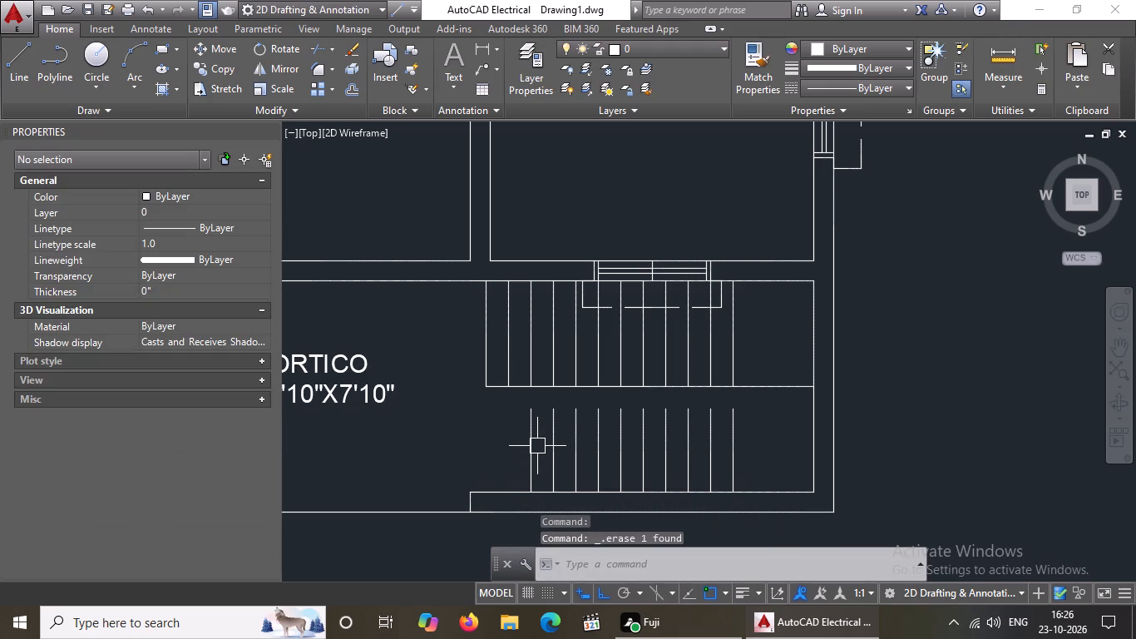
# Erase the two westernmost remaining tread lines in the stair's southern flight.
pyautogui.click(536, 446)
pyautogui.press('Delete')
pyautogui.click(559, 428)
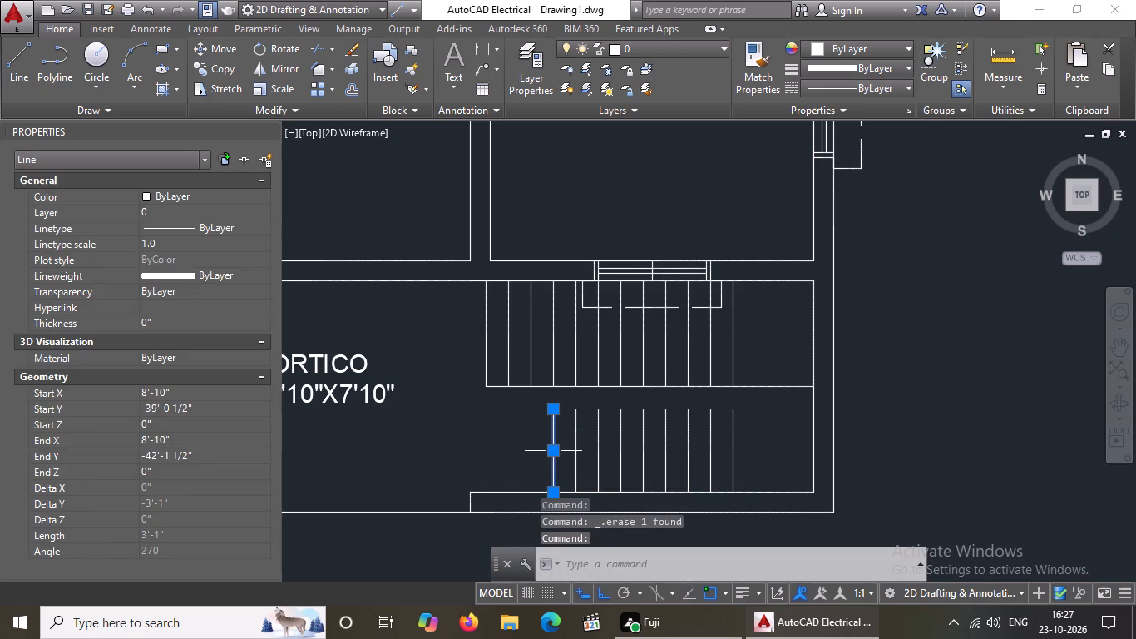
pyautogui.press('Delete')
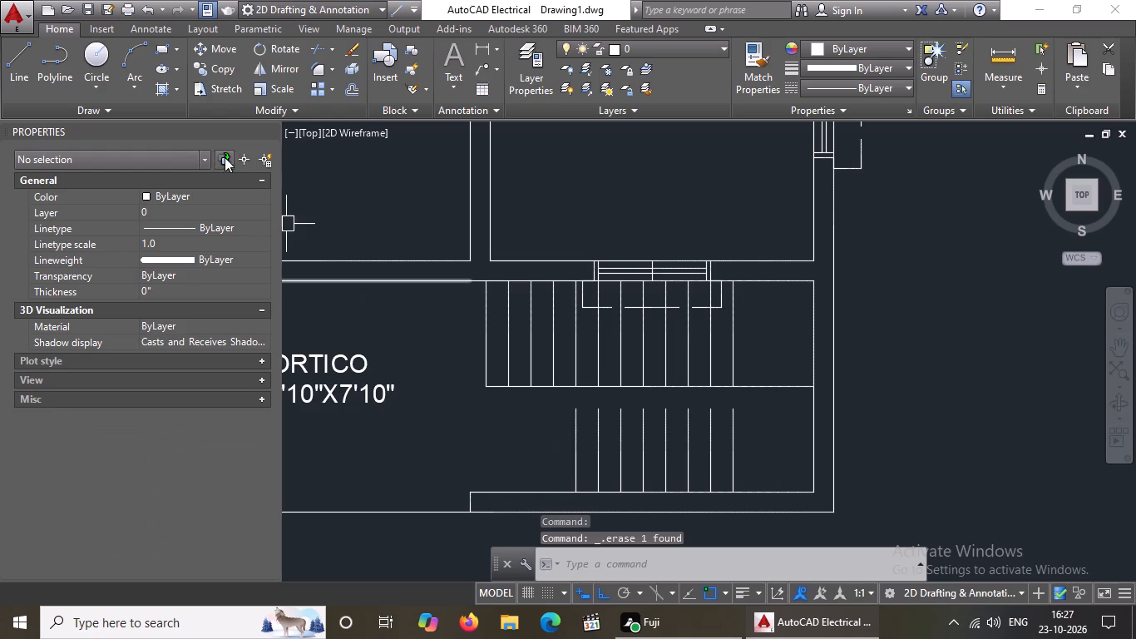
# Close the Properties palette.
pyautogui.click(266, 131)
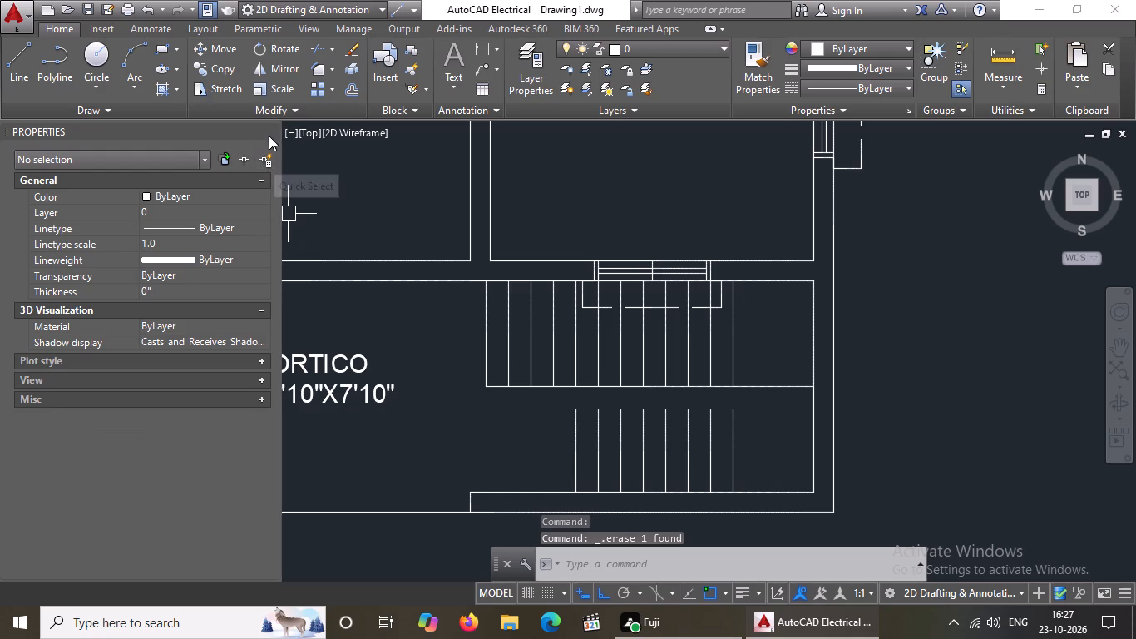
pyautogui.click(268, 131)
# Erase the remaining eight tread lines in the stair's southern flight, from west to east.
pyautogui.click(435, 461)
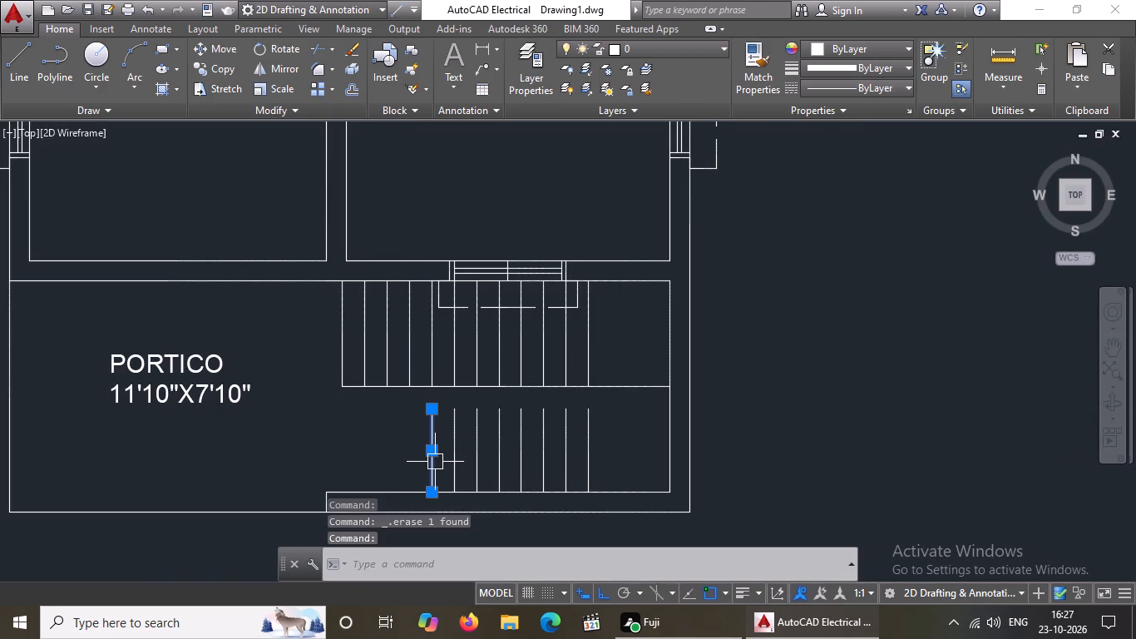
pyautogui.press('Delete')
pyautogui.click(447, 433)
pyautogui.press('Delete')
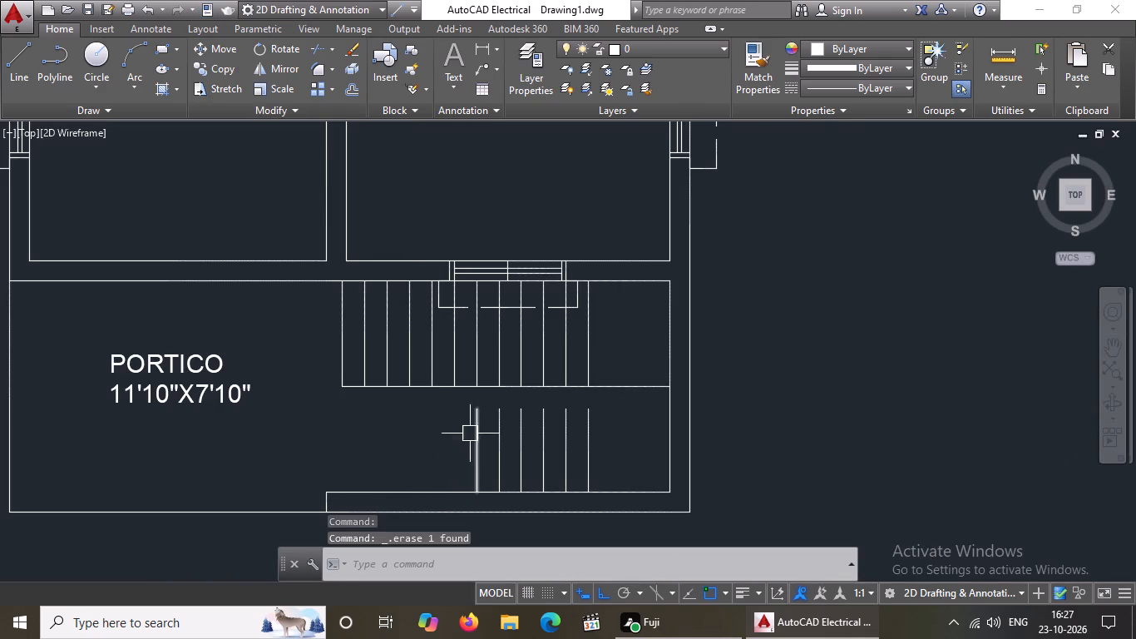
pyautogui.click(477, 437)
pyautogui.press('Delete')
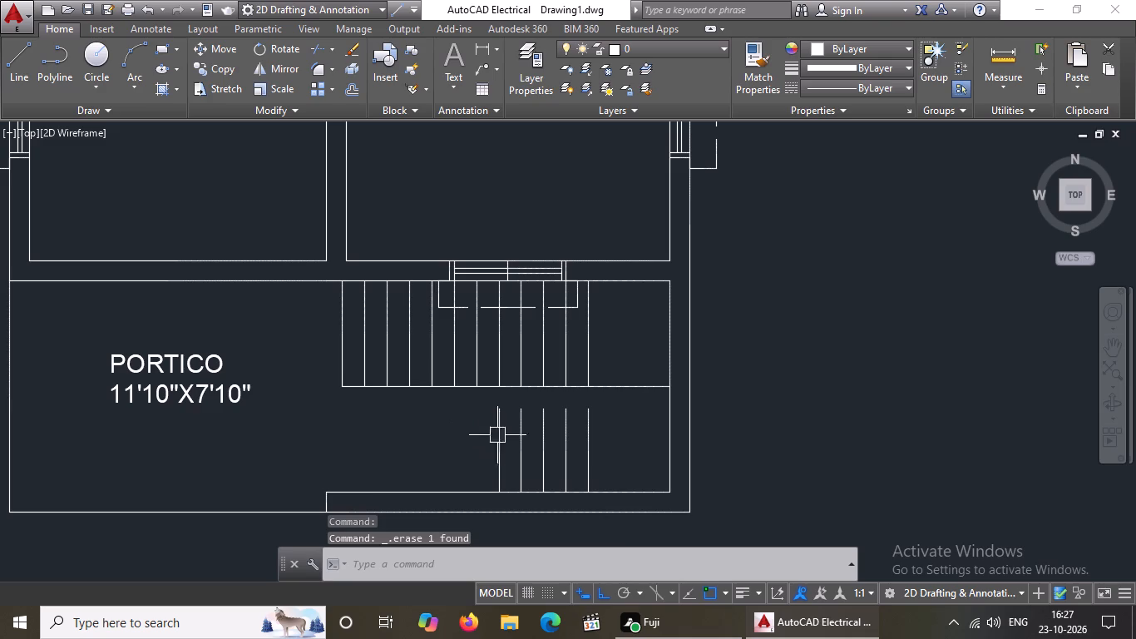
pyautogui.click(502, 443)
pyautogui.press('Delete')
pyautogui.click(520, 453)
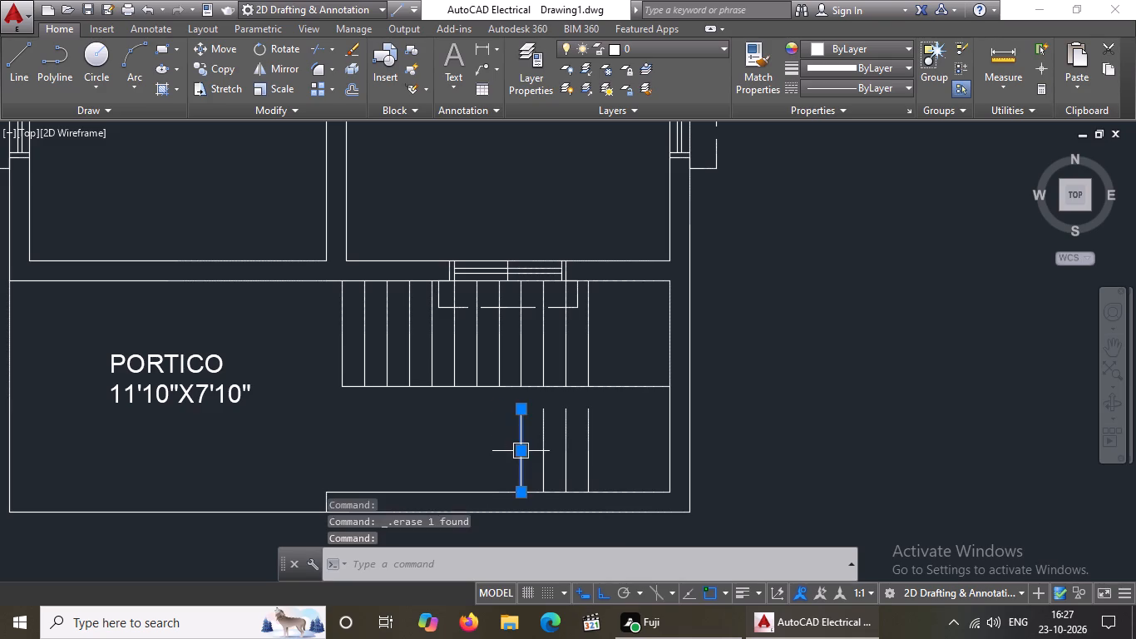
pyautogui.press('Delete')
pyautogui.click(542, 449)
pyautogui.press('Delete')
pyautogui.click(565, 440)
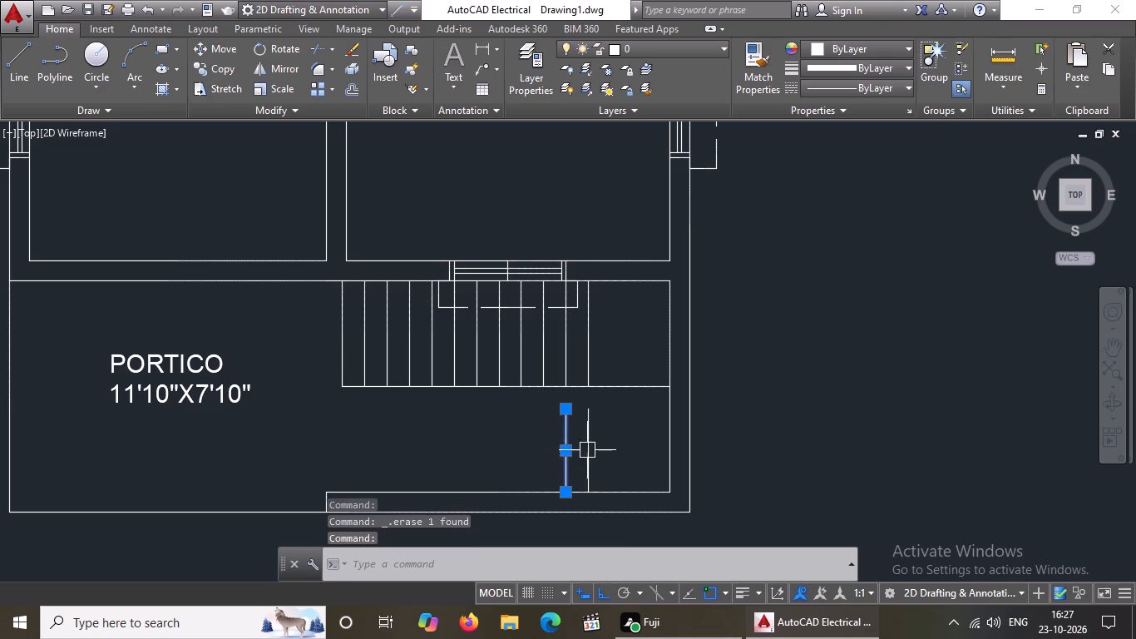
pyautogui.press('Delete')
pyautogui.click(588, 445)
pyautogui.press('Delete')
pyautogui.scroll(-2, 614, 446)
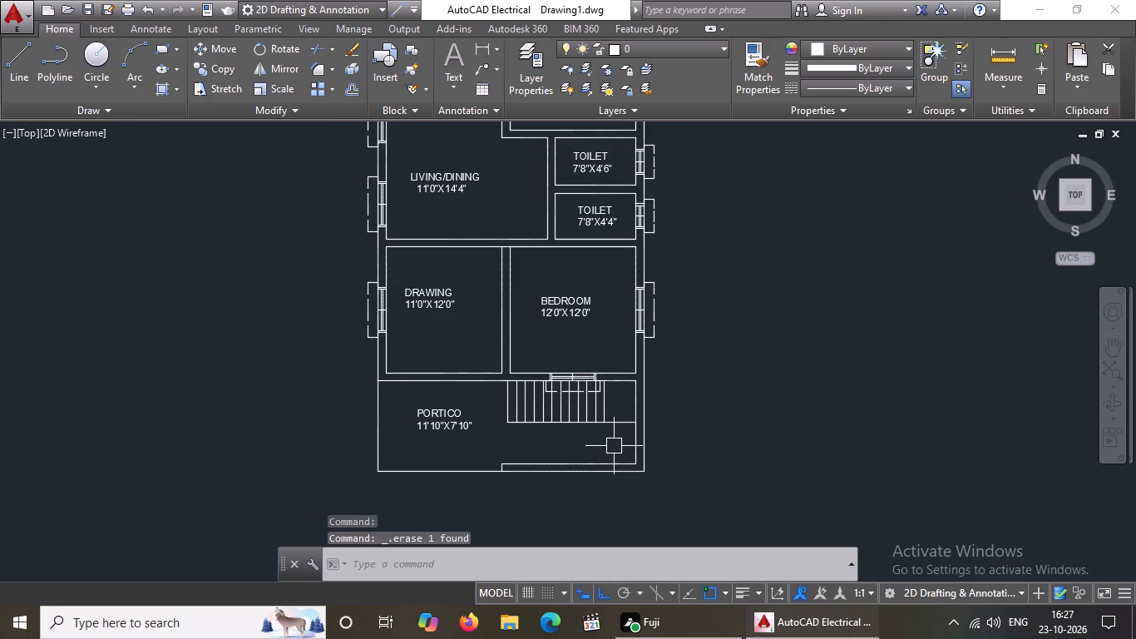
pyautogui.press('Escape')
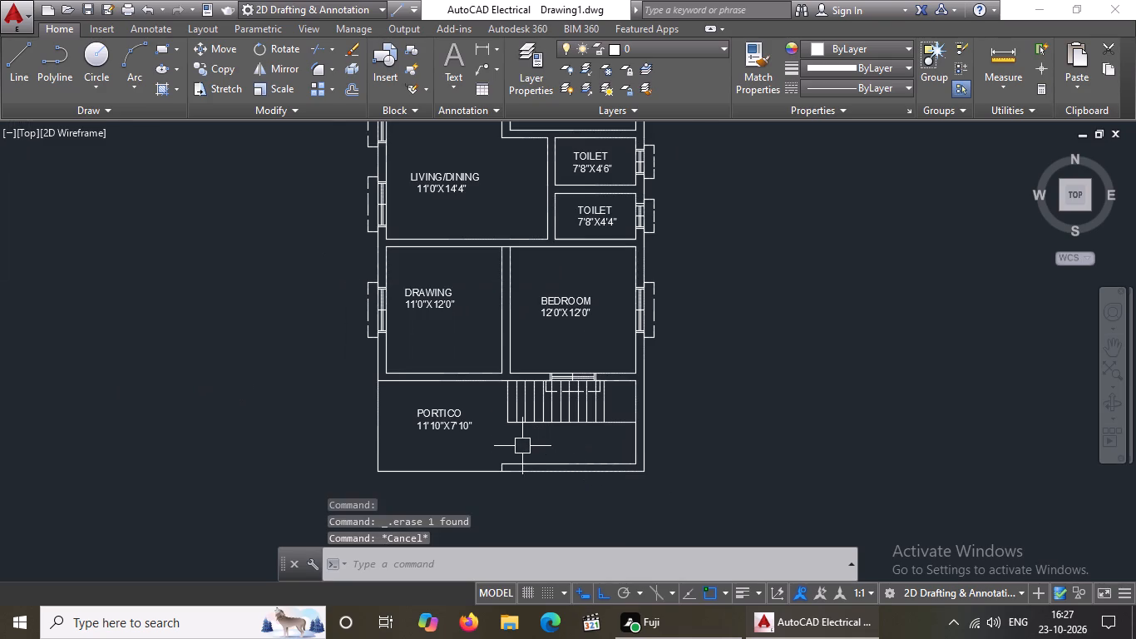
# Set the current linetype to the dashed ACAD linetype.
pyautogui.scroll(2, 506, 437)
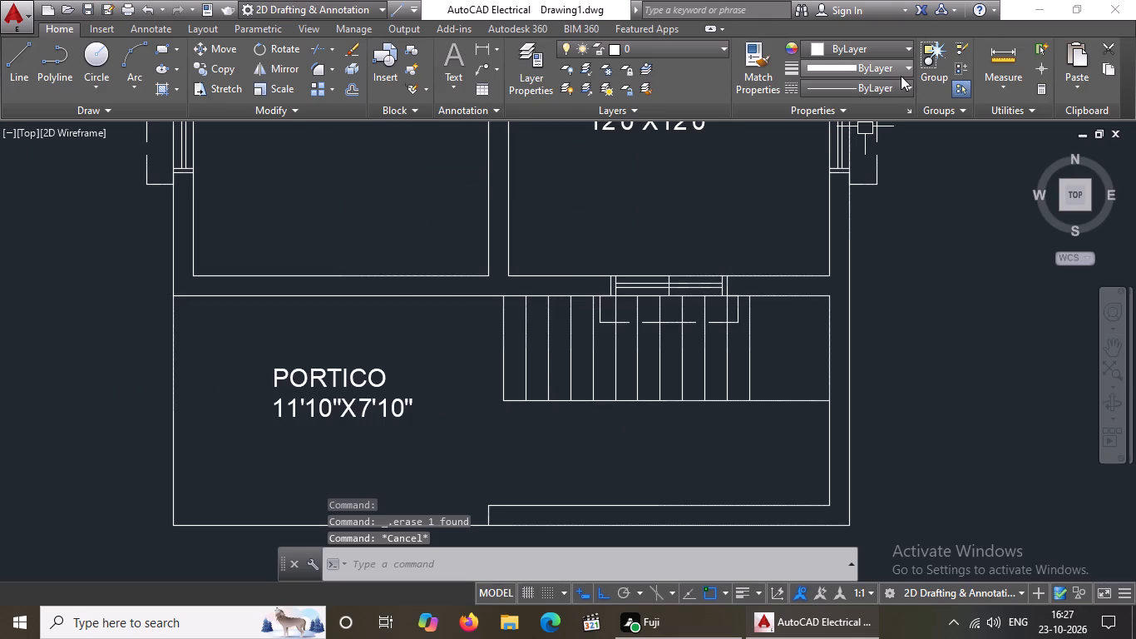
pyautogui.click(891, 92)
pyautogui.click(854, 146)
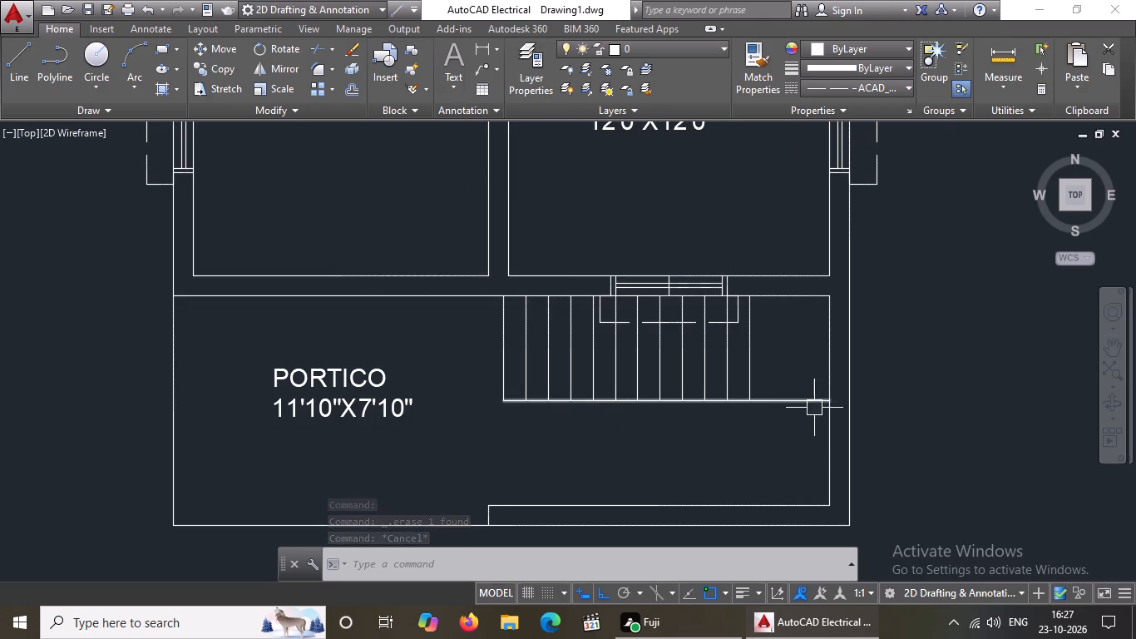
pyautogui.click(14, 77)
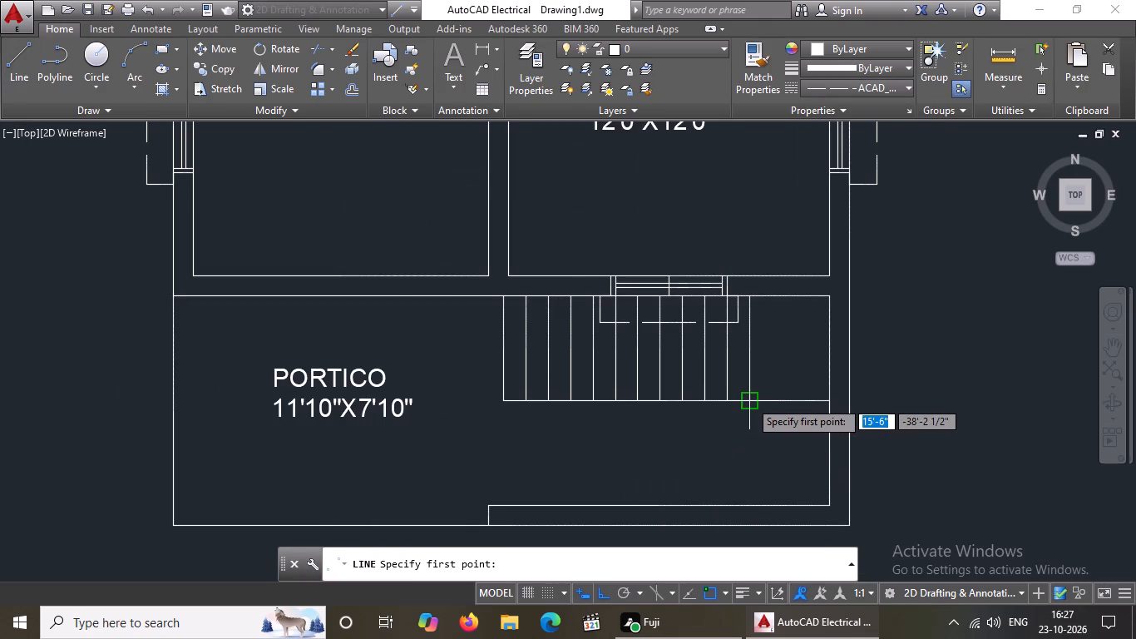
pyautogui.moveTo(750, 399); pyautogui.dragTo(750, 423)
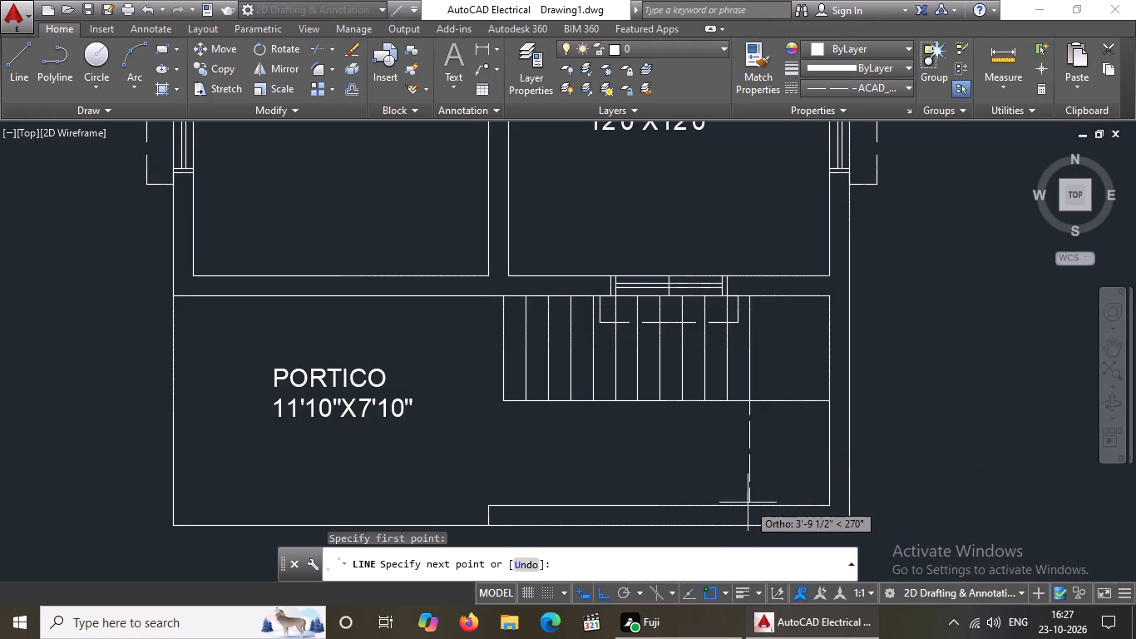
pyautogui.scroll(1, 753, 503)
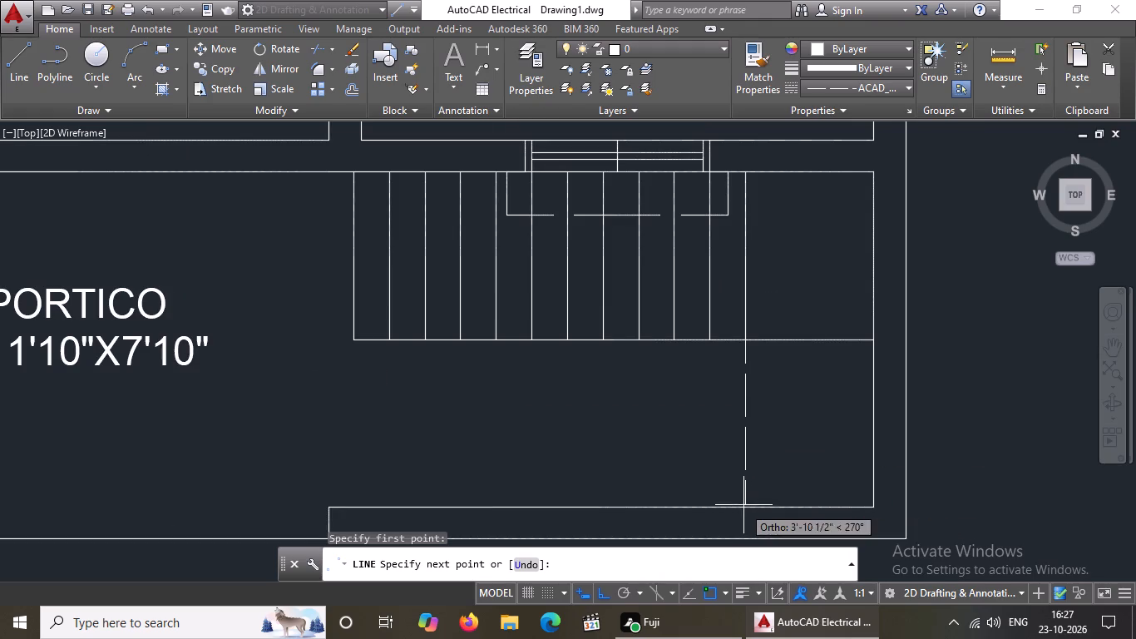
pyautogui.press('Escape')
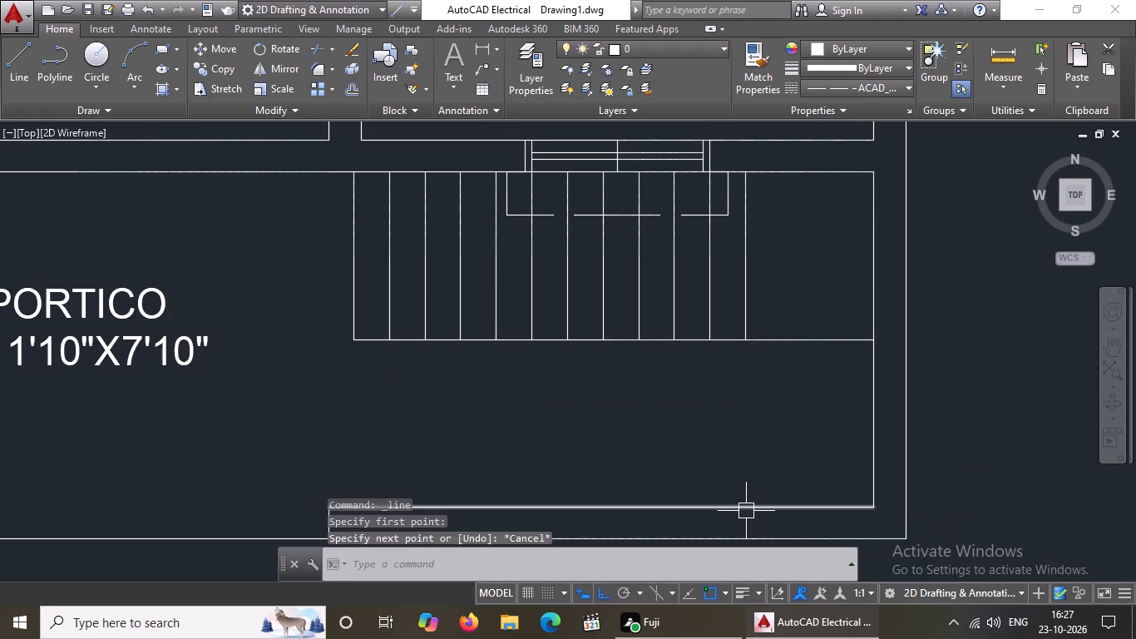
# Enable all object snap modes in the drafting settings.
pyautogui.write('OS')
pyautogui.press('Return')
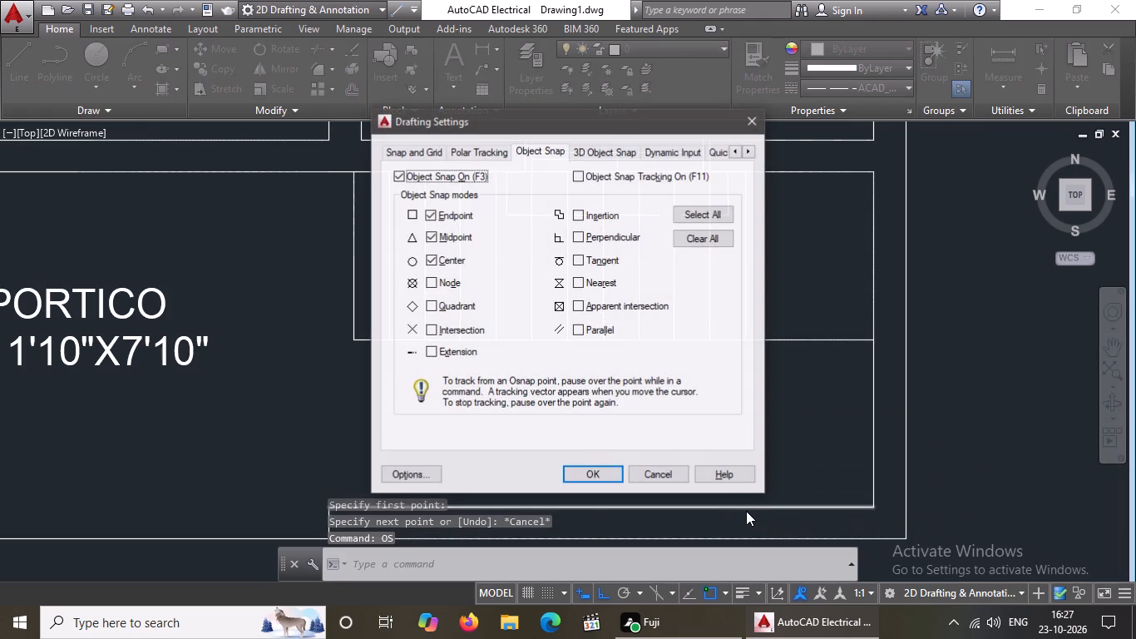
pyautogui.click(694, 211)
pyautogui.click(608, 473)
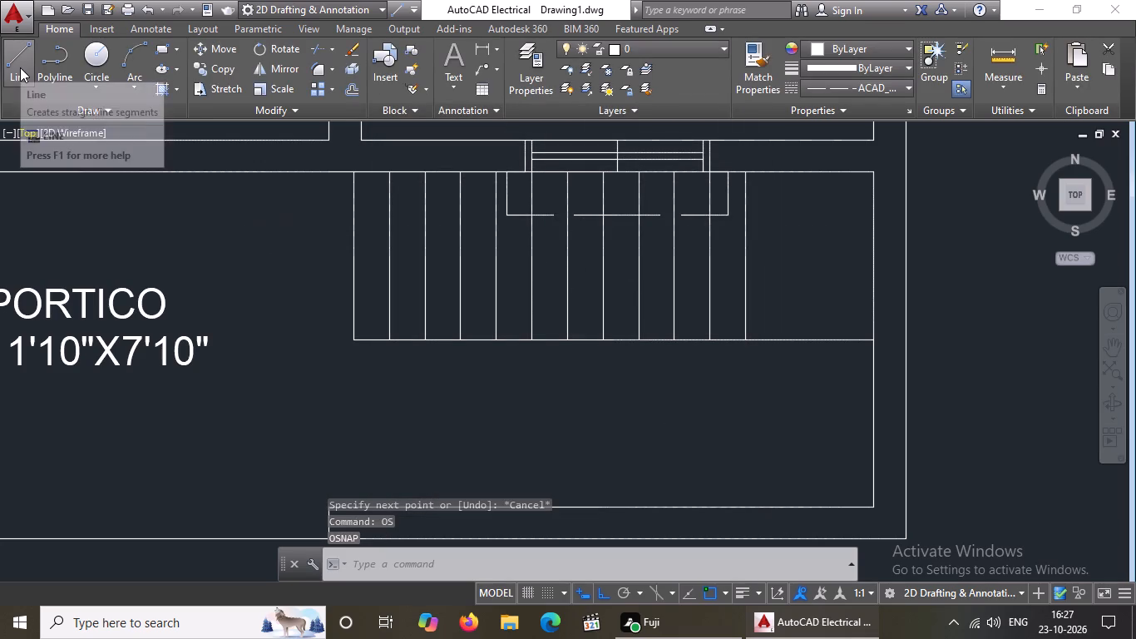
# Draw dashed lines about 3'-11" long from the southern ends of the two easternmost treads to the portico's south inner wall line.
pyautogui.click(20, 67)
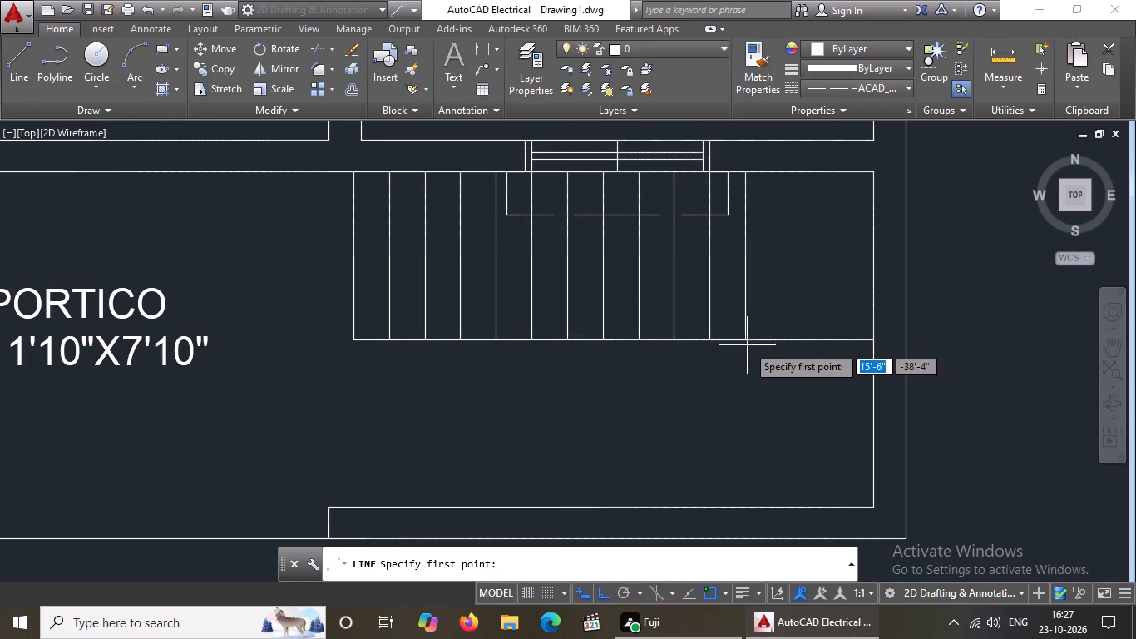
pyautogui.click(745, 339)
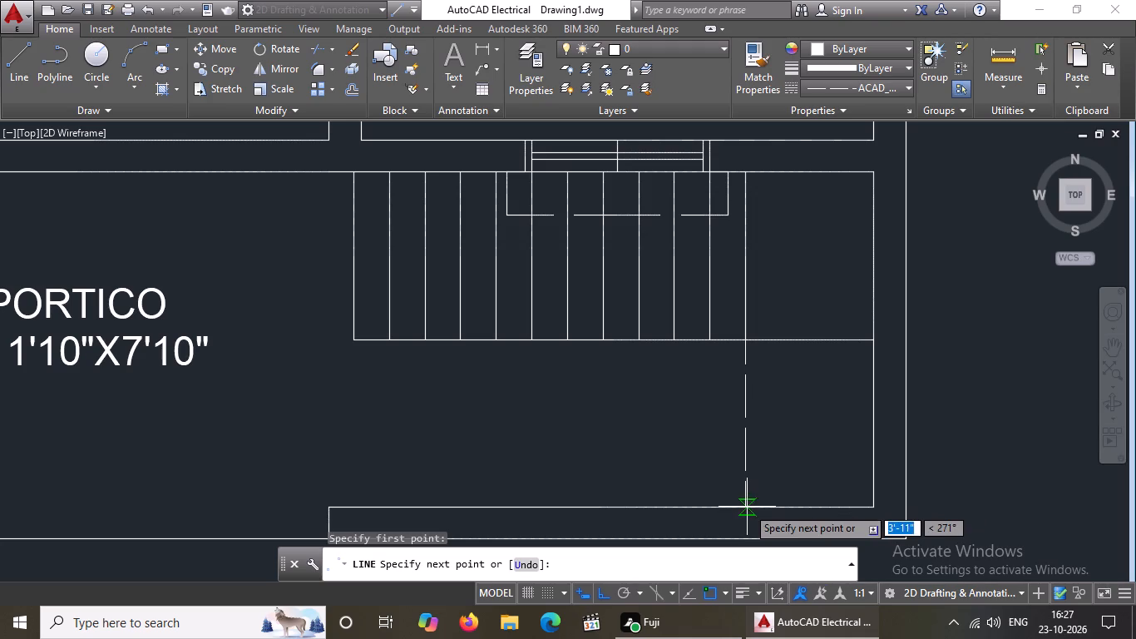
pyautogui.scroll(-3, 746, 475)
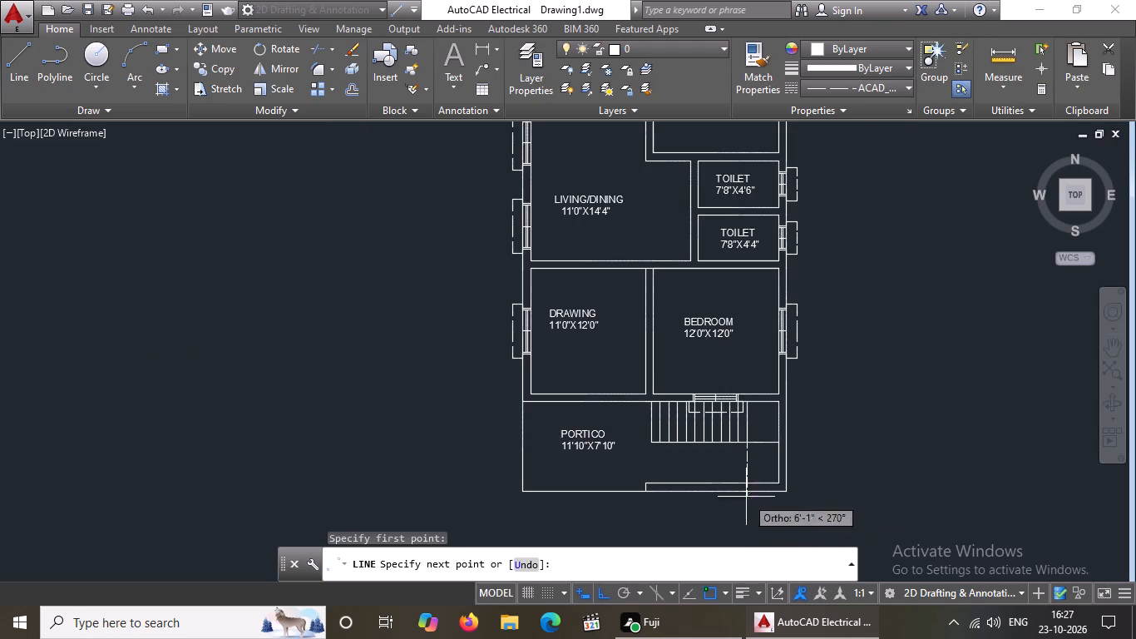
pyautogui.scroll(4, 741, 483)
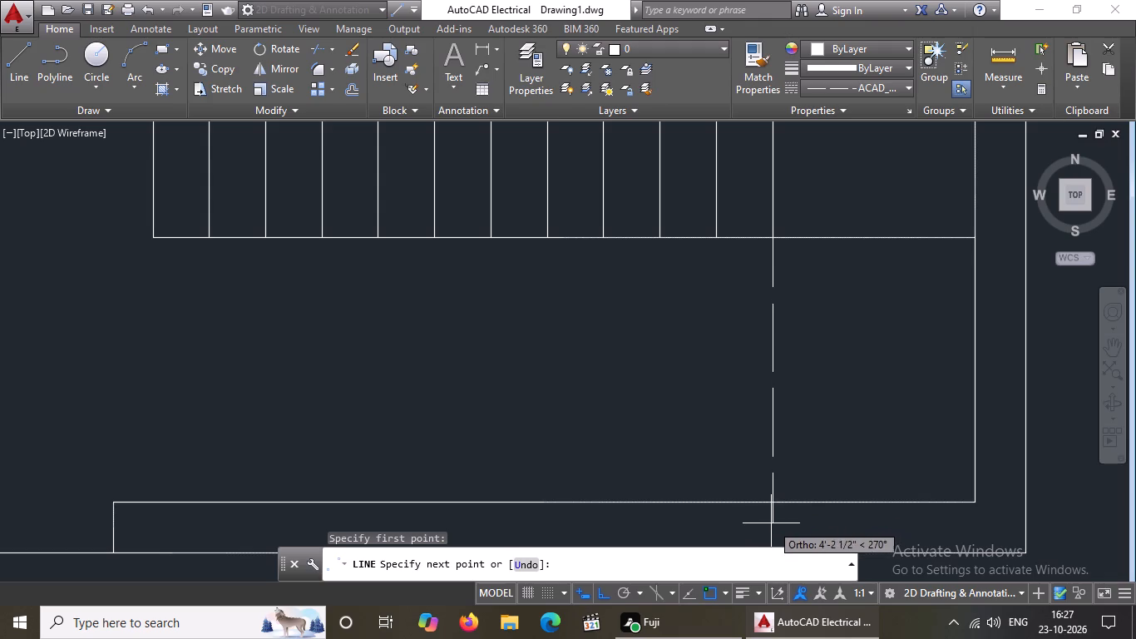
pyautogui.click(773, 500)
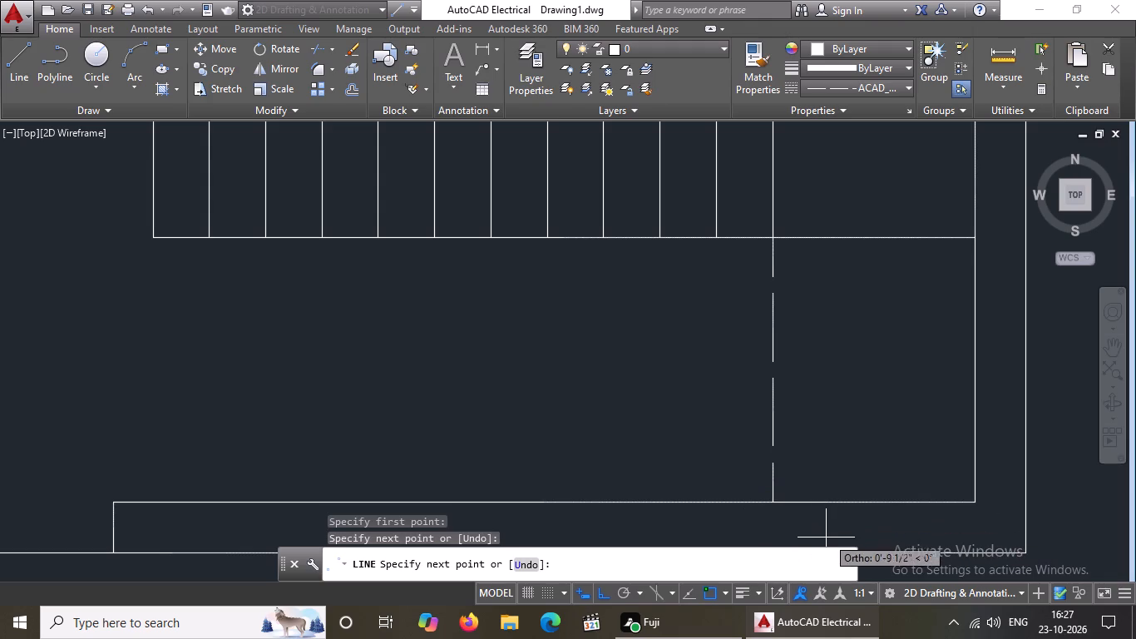
pyautogui.press('Escape')
pyautogui.press('l')
pyautogui.press('Return')
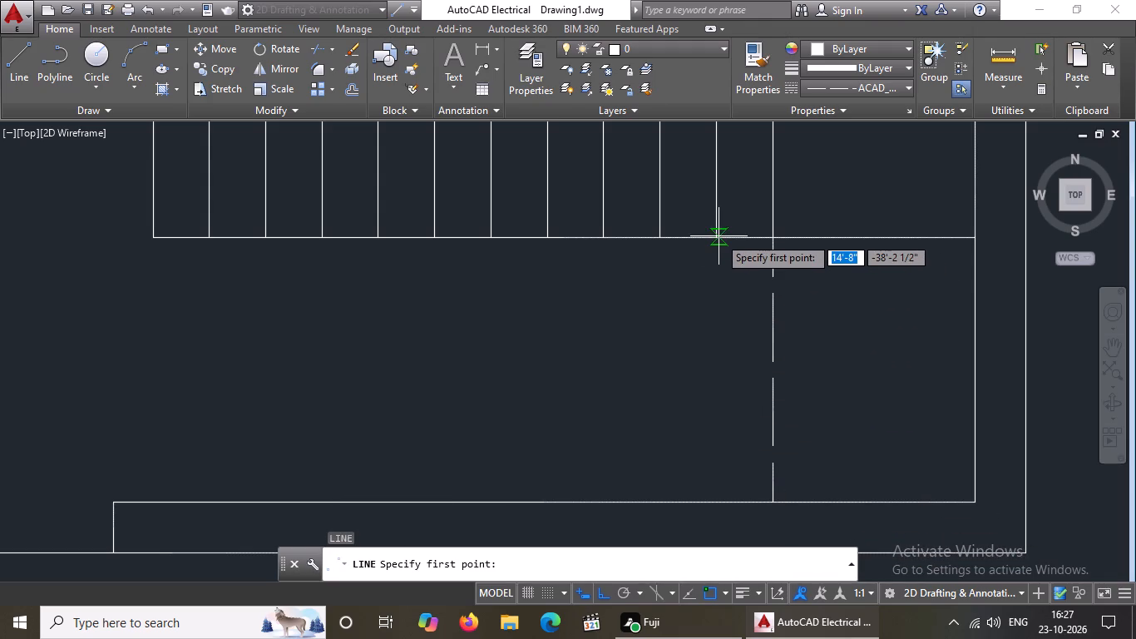
pyautogui.moveTo(716, 237); pyautogui.dragTo(716, 256)
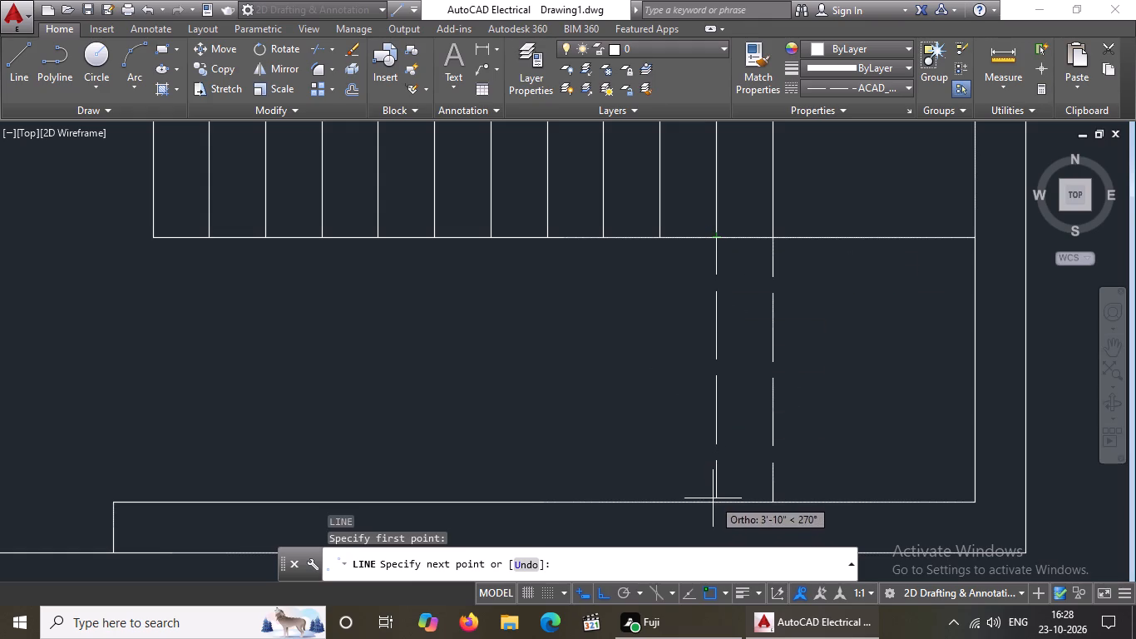
pyautogui.click(718, 504)
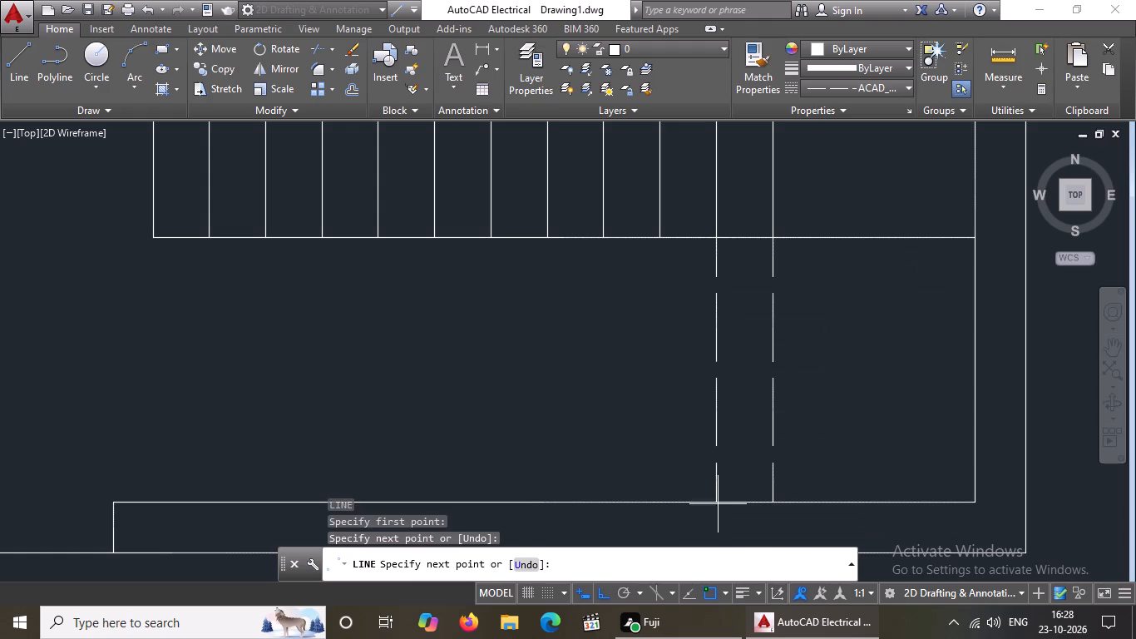
pyautogui.press('Escape')
# Draw dashed lines about 3'-11" long from the third and fourth treads from the east to the portico's south inner wall line.
pyautogui.press('l')
pyautogui.press('Return')
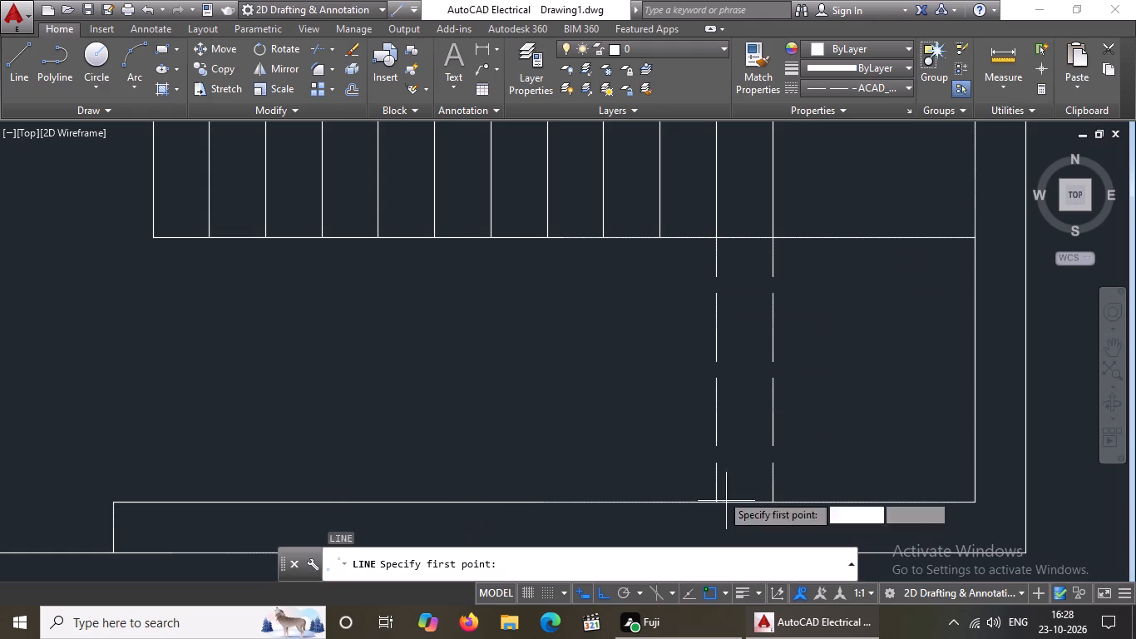
pyautogui.click(660, 237)
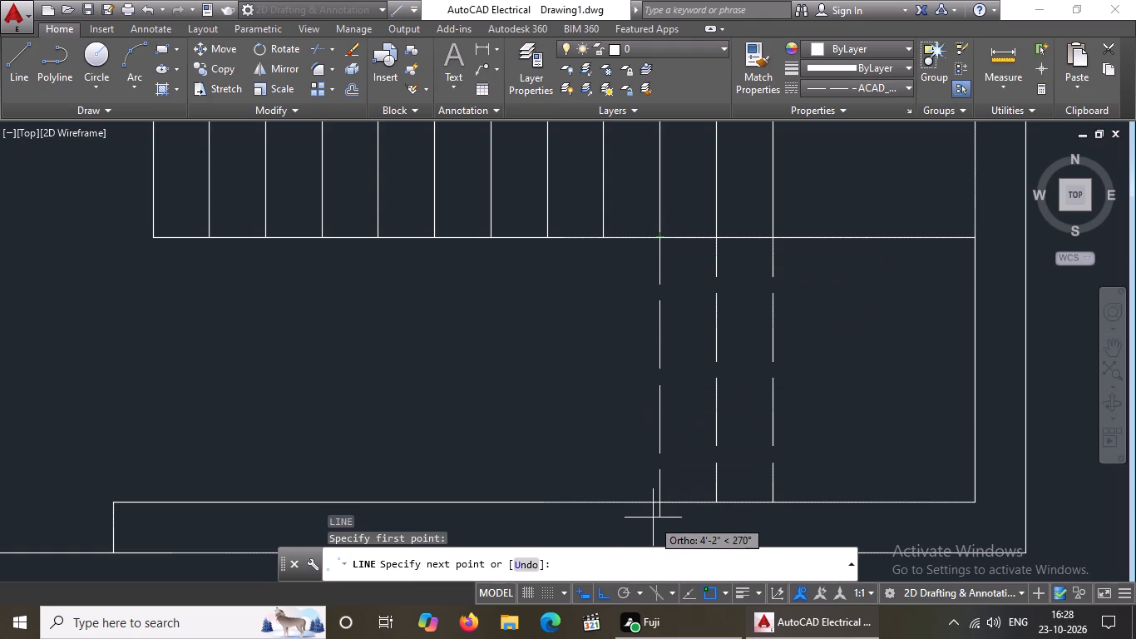
pyautogui.click(660, 503)
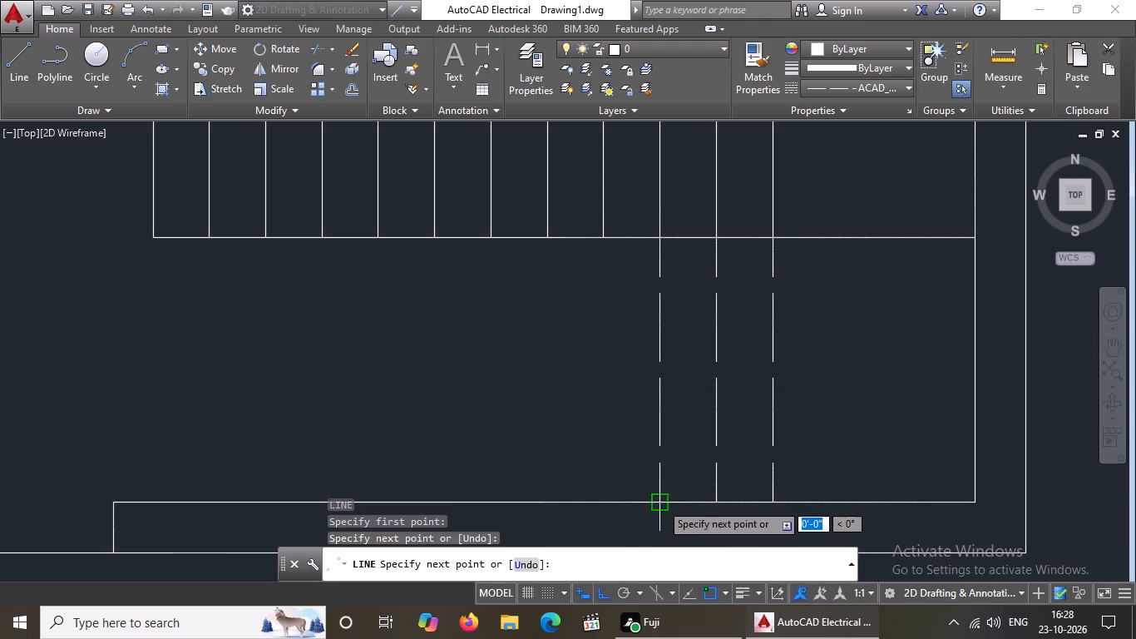
pyautogui.press('Escape')
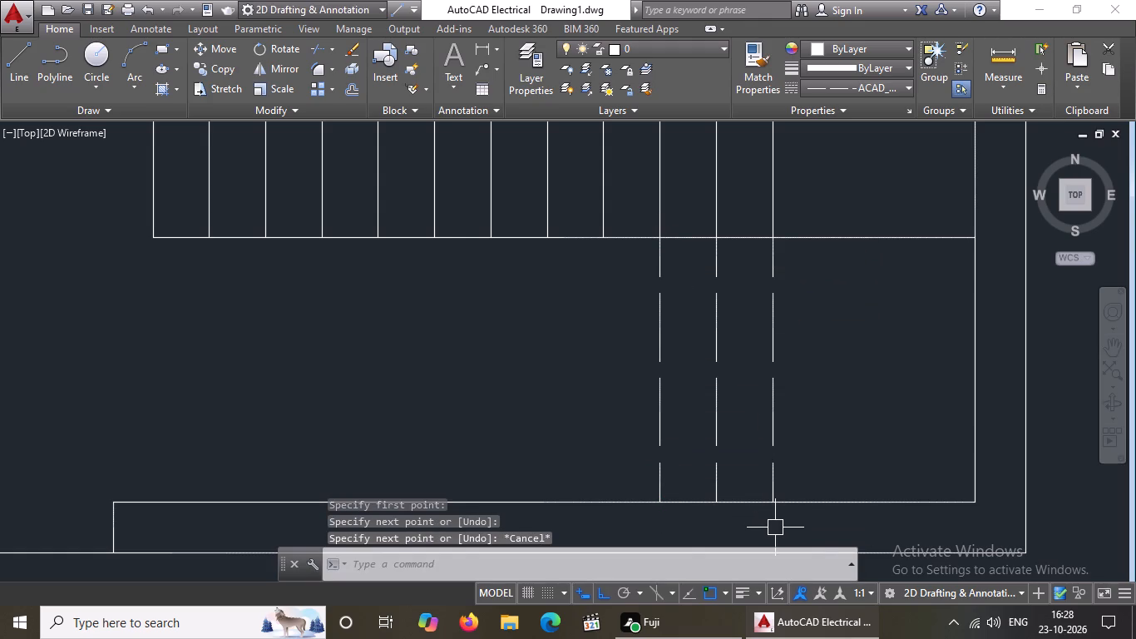
pyautogui.press('l')
pyautogui.press('Return')
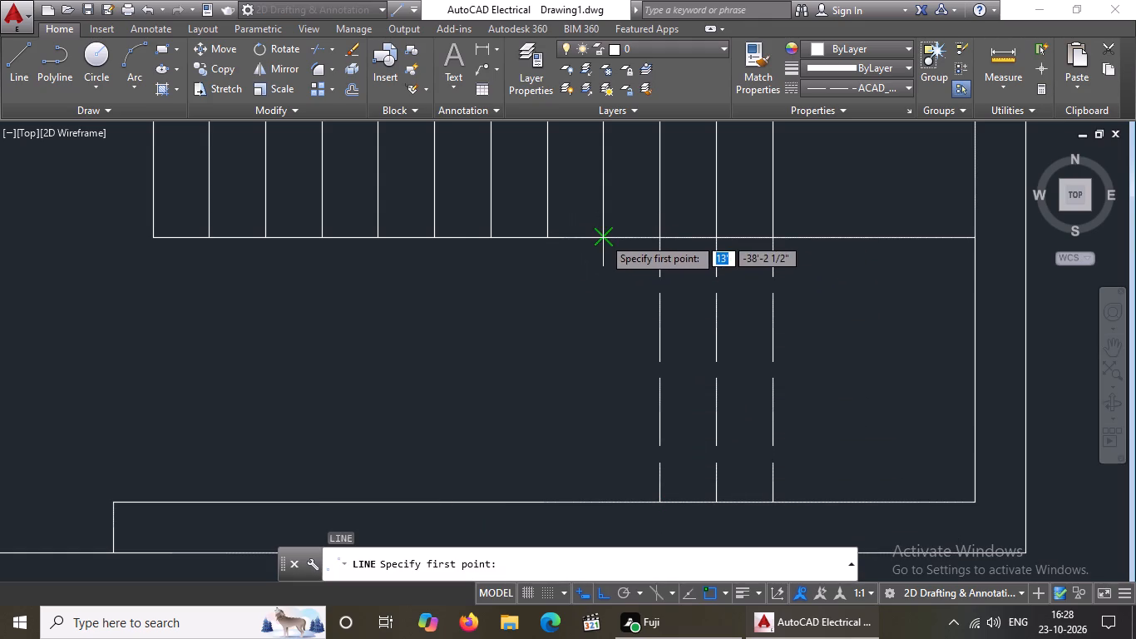
pyautogui.moveTo(604, 236); pyautogui.dragTo(604, 258)
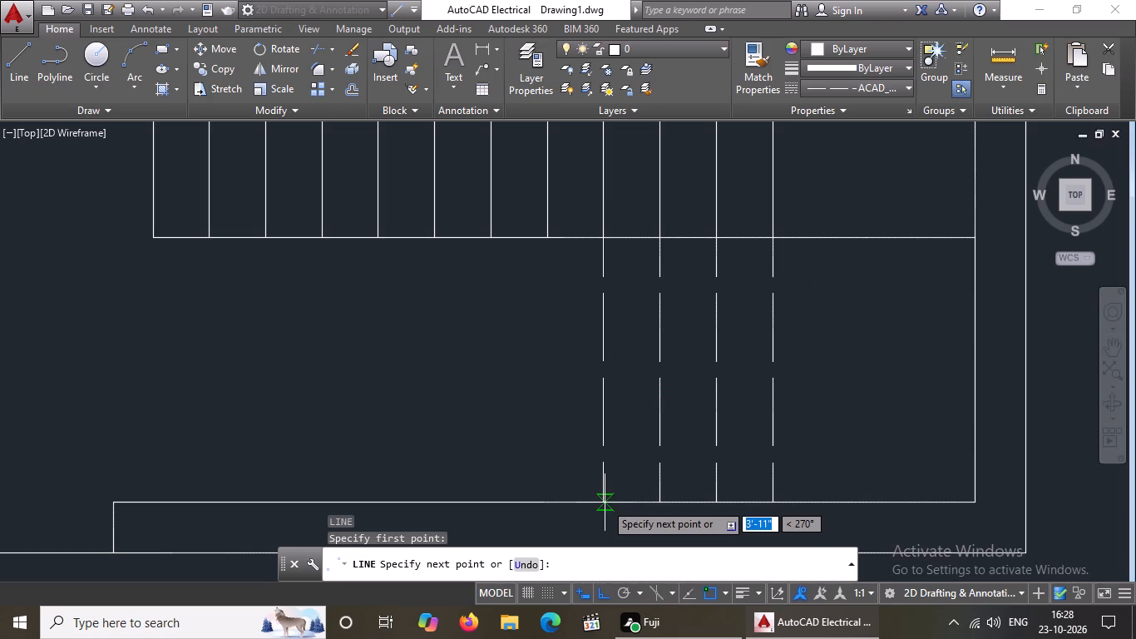
pyautogui.scroll(1, 605, 503)
pyautogui.click(603, 503)
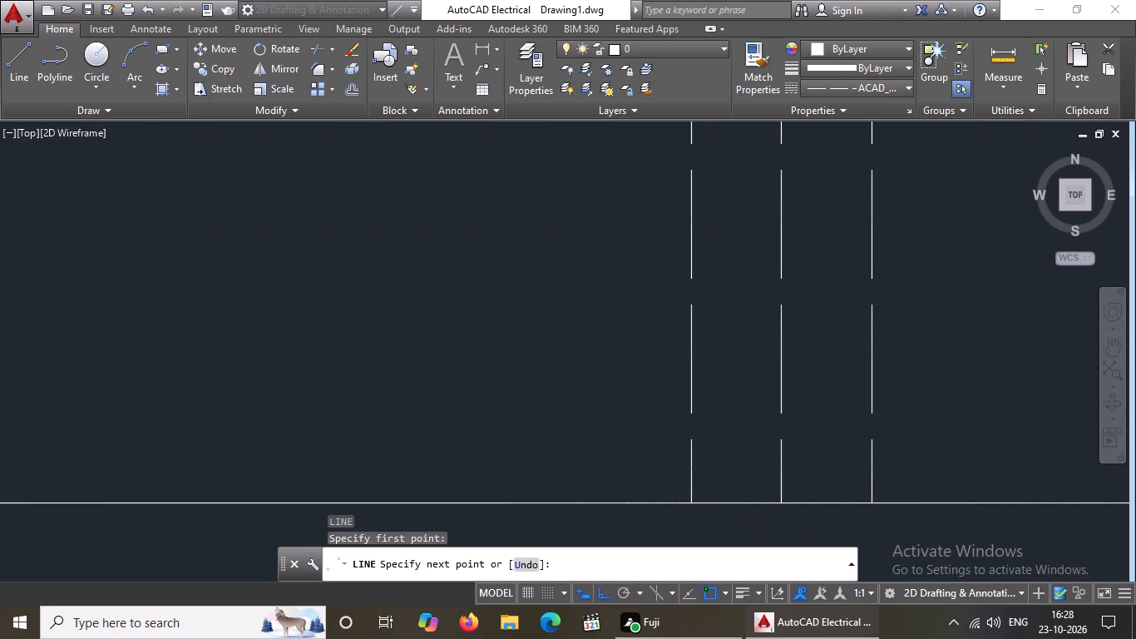
pyautogui.press('Return')
pyautogui.scroll(-2, 647, 523)
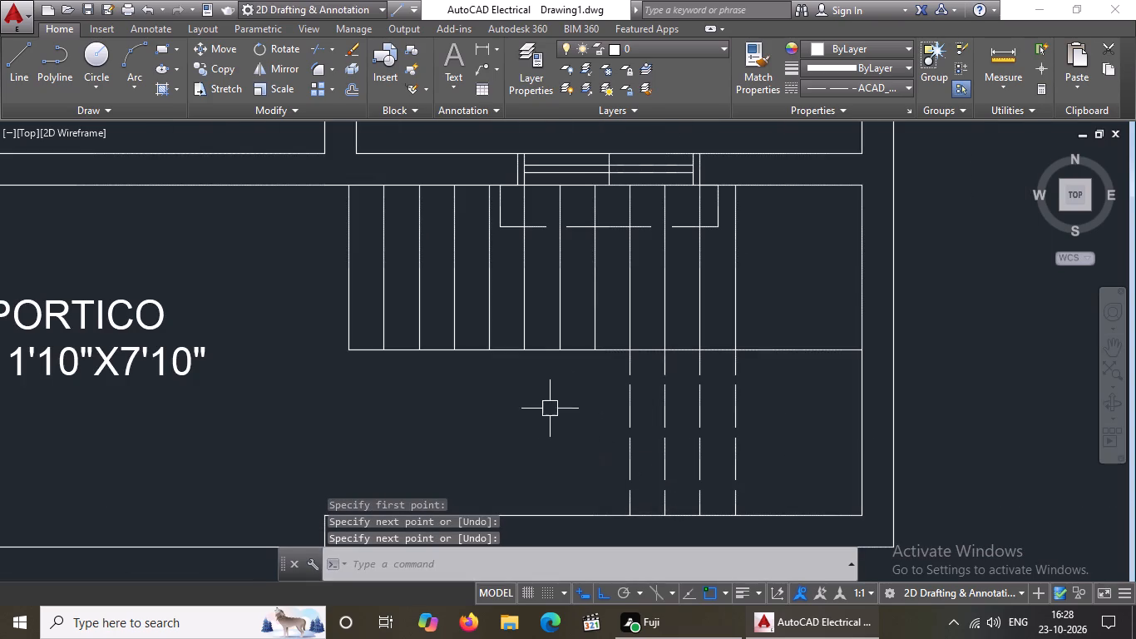
# Draw dashed lines about 3'-11" long from the fifth and sixth treads from the east to the portico's south inner wall line.
pyautogui.press('l')
pyautogui.press('\\')
pyautogui.press('Return')
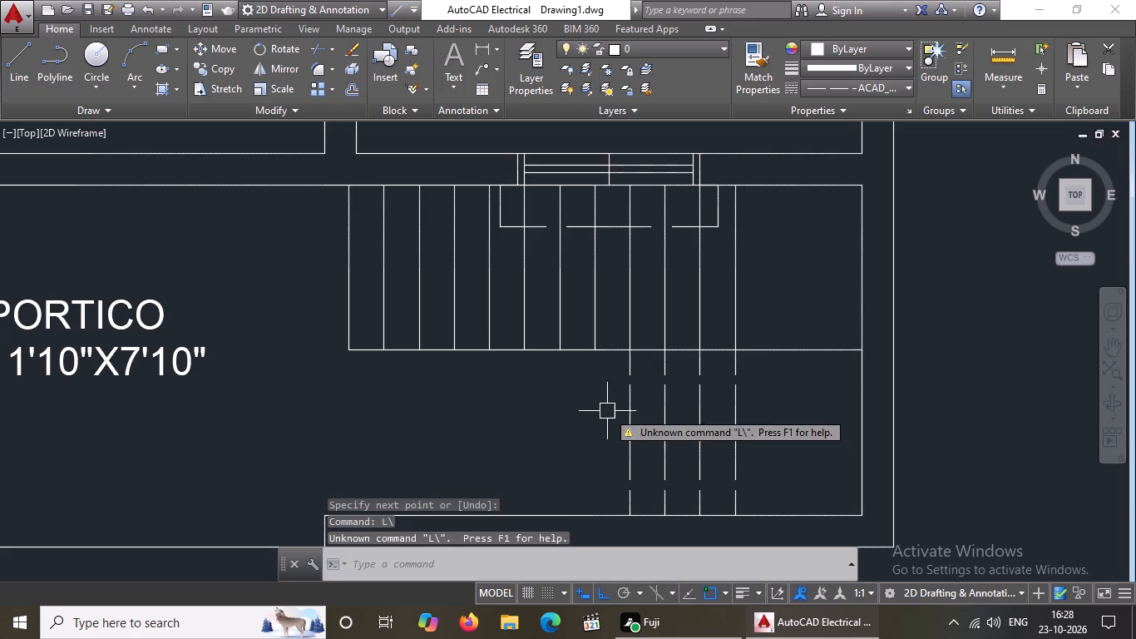
pyautogui.press('Escape')
pyautogui.press('l')
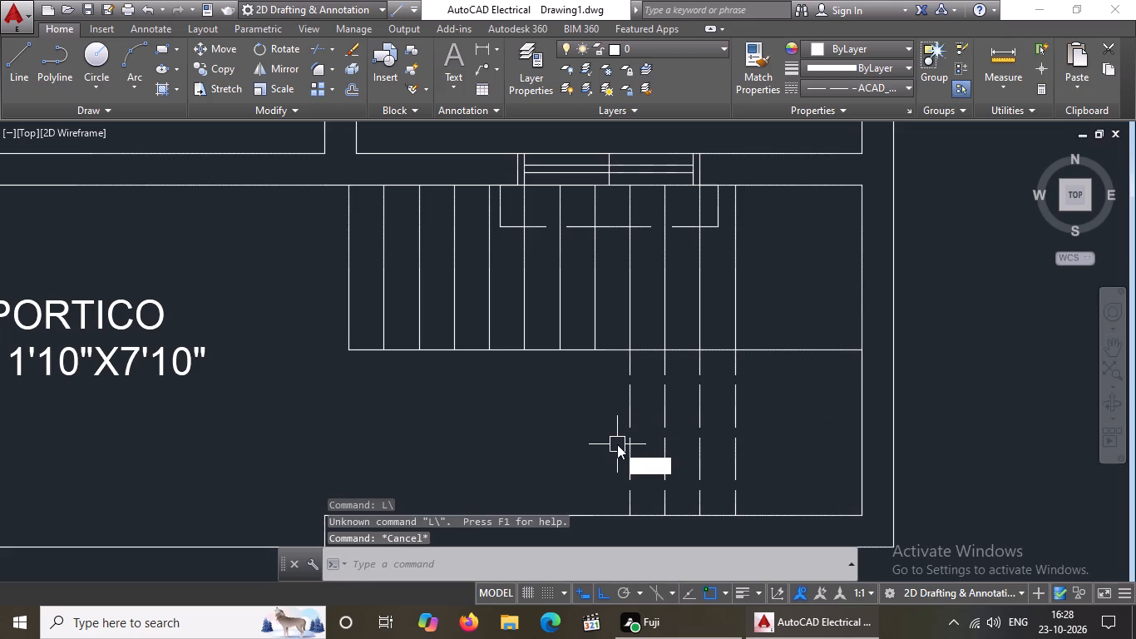
pyautogui.press('Return')
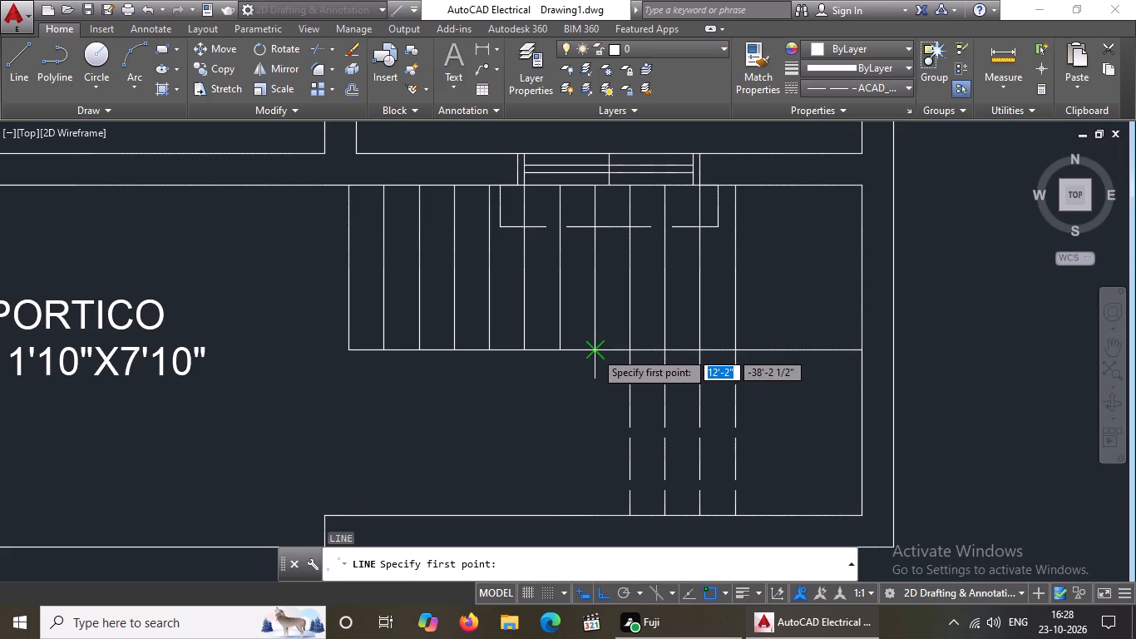
pyautogui.click(595, 348)
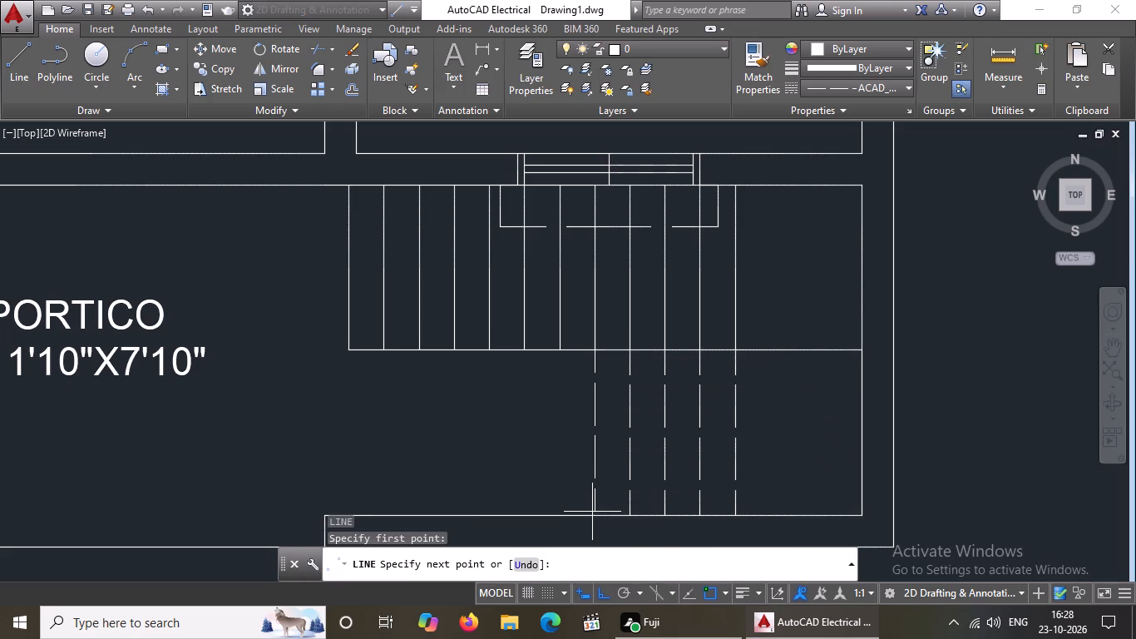
pyautogui.click(595, 517)
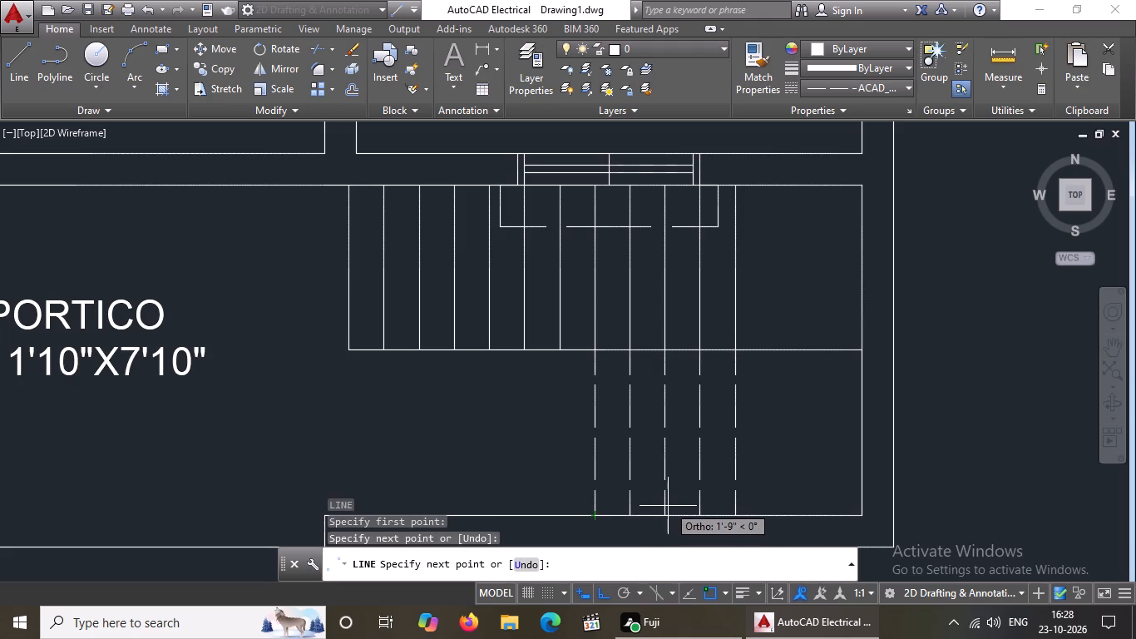
pyautogui.press('Return')
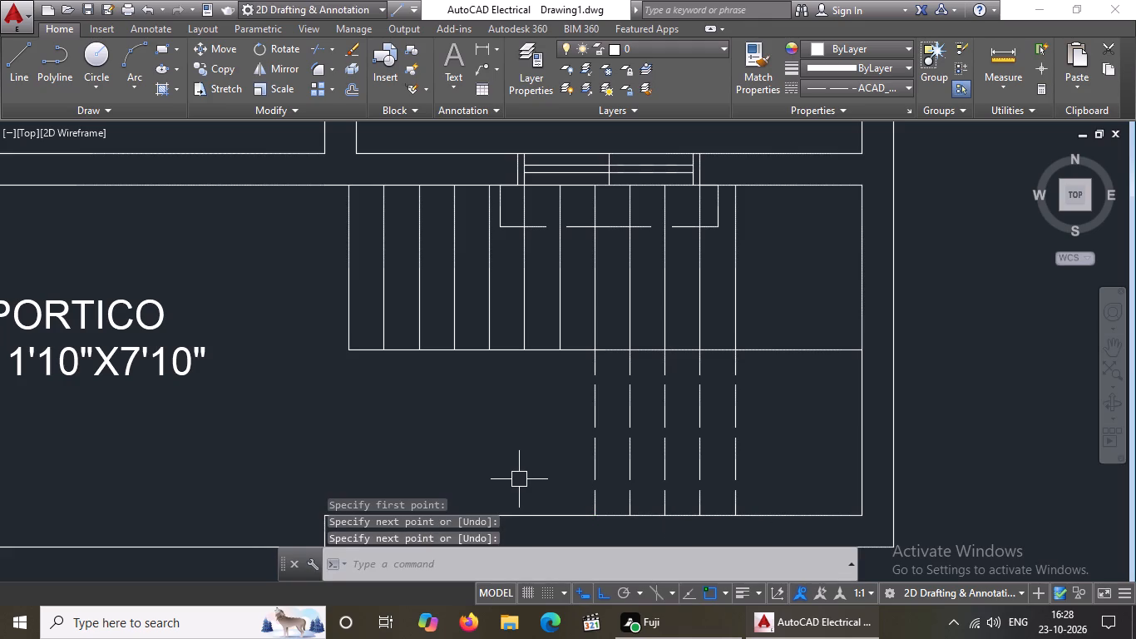
pyautogui.press('l')
pyautogui.press('Return')
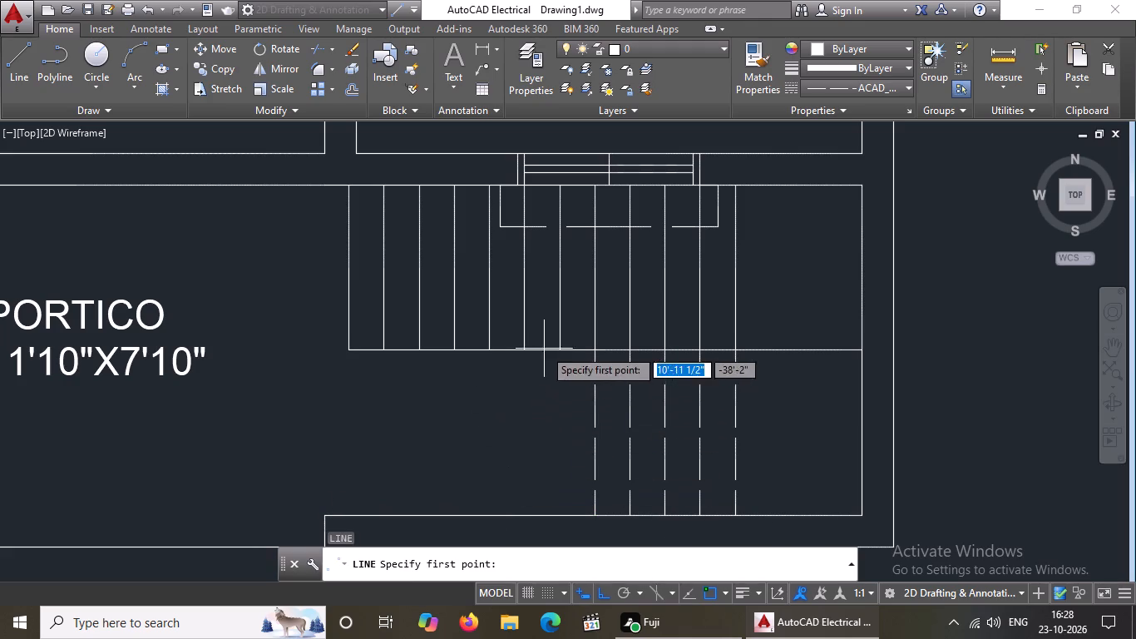
pyautogui.click(560, 349)
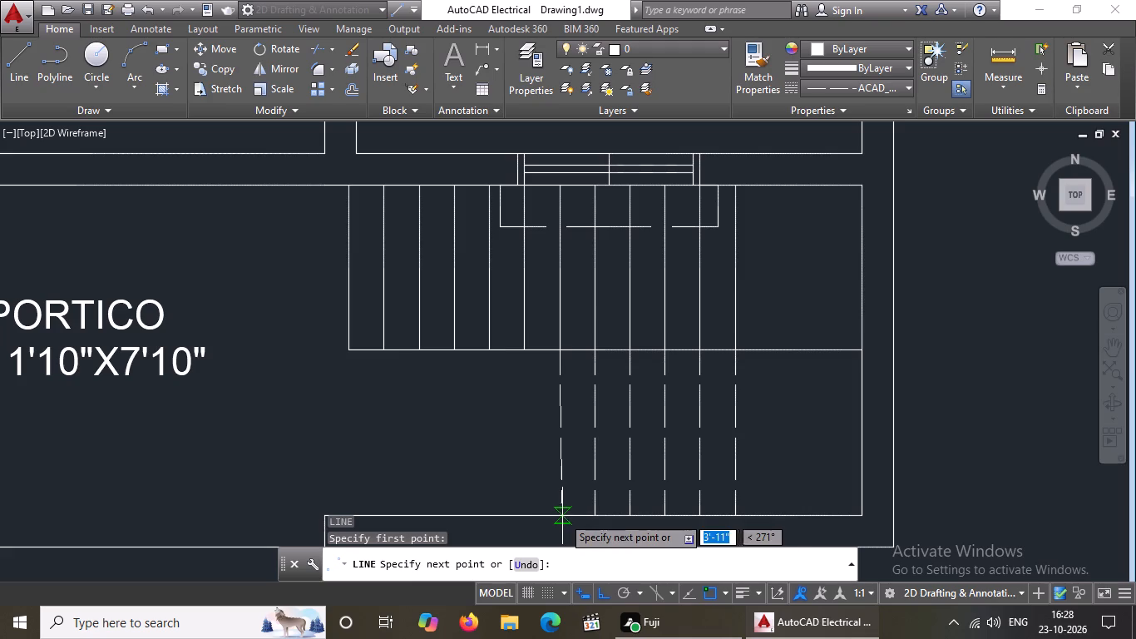
pyautogui.scroll(2, 559, 520)
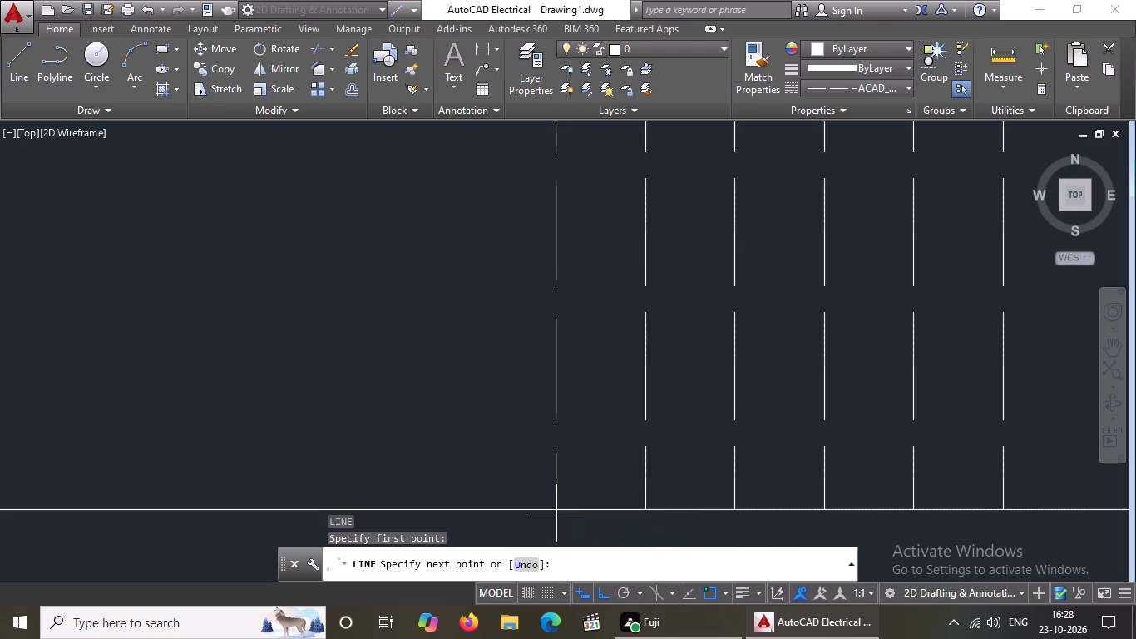
pyautogui.click(556, 508)
pyautogui.scroll(-5, 556, 508)
pyautogui.press('Escape')
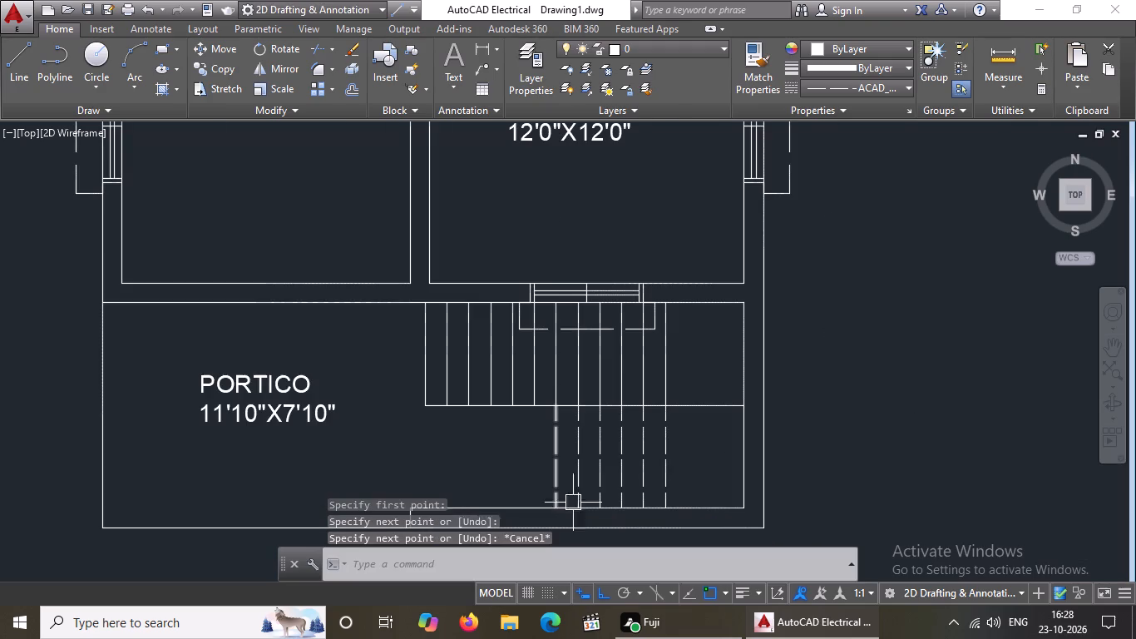
# Draw dashed lines from the seventh and eighth treads from the east to the portico's south inner wall line.
pyautogui.press('l')
pyautogui.press('Return')
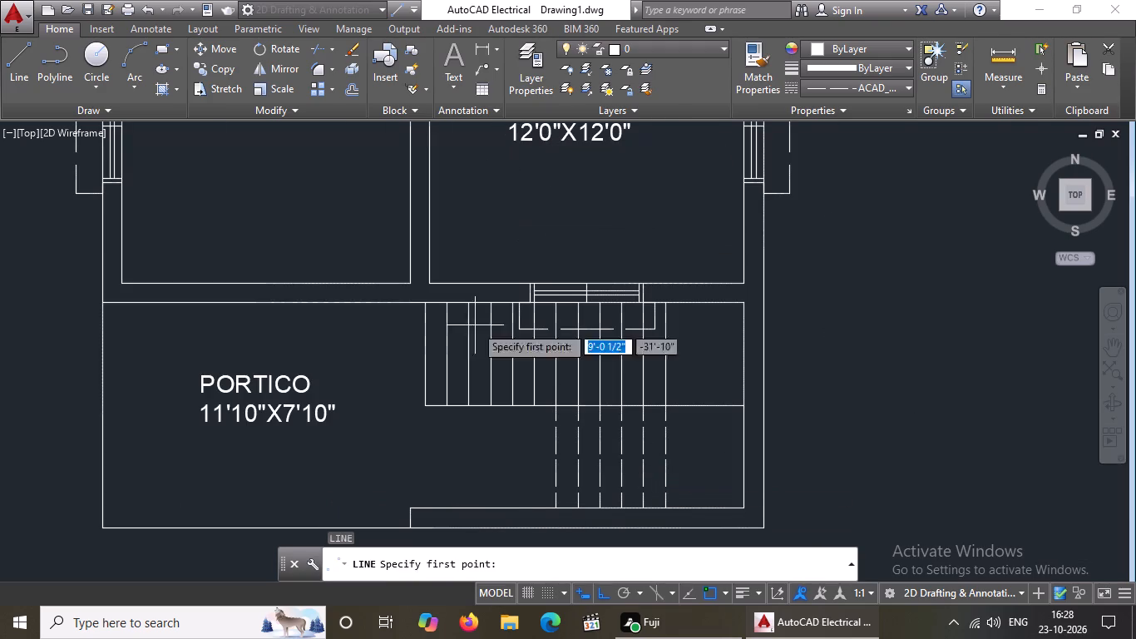
pyautogui.click(533, 405)
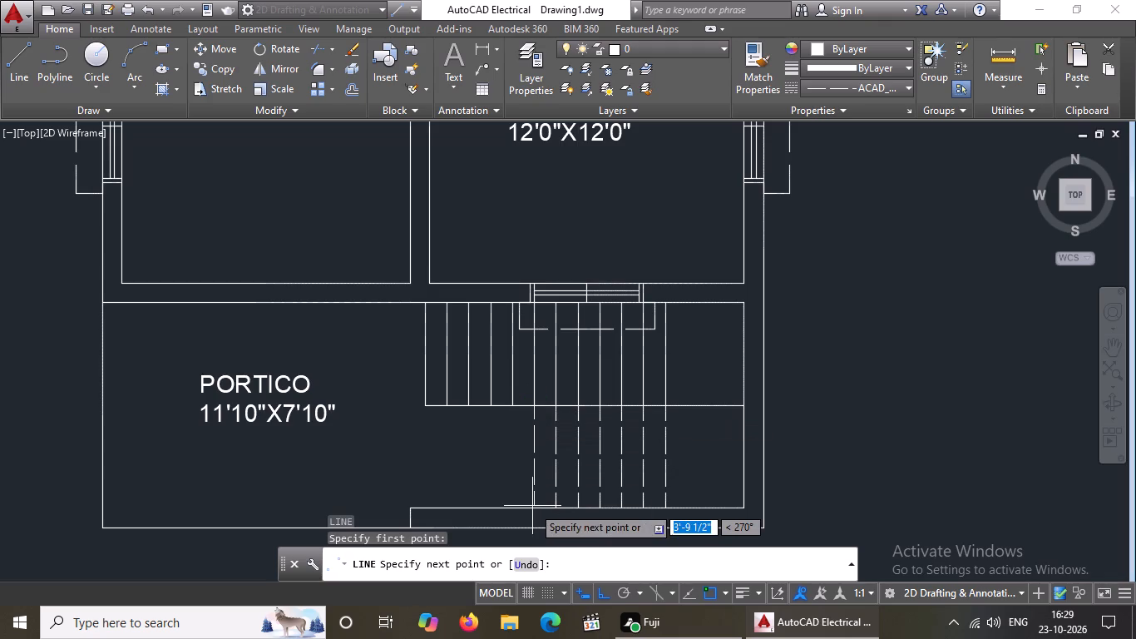
pyautogui.click(537, 509)
pyautogui.press('Return')
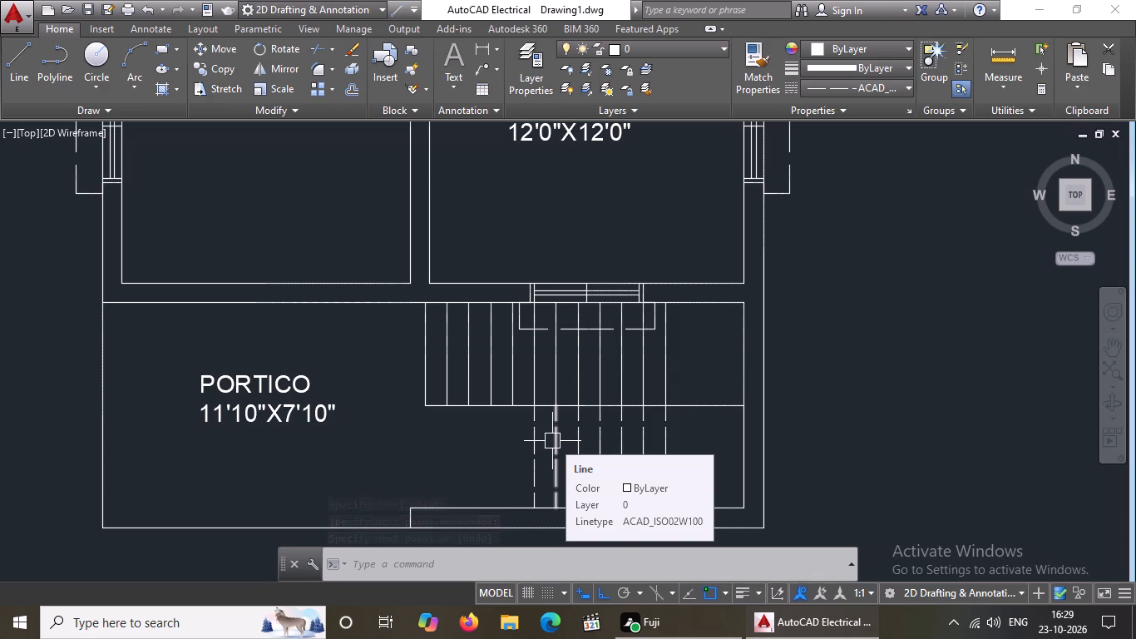
pyautogui.press('l')
pyautogui.press('Return')
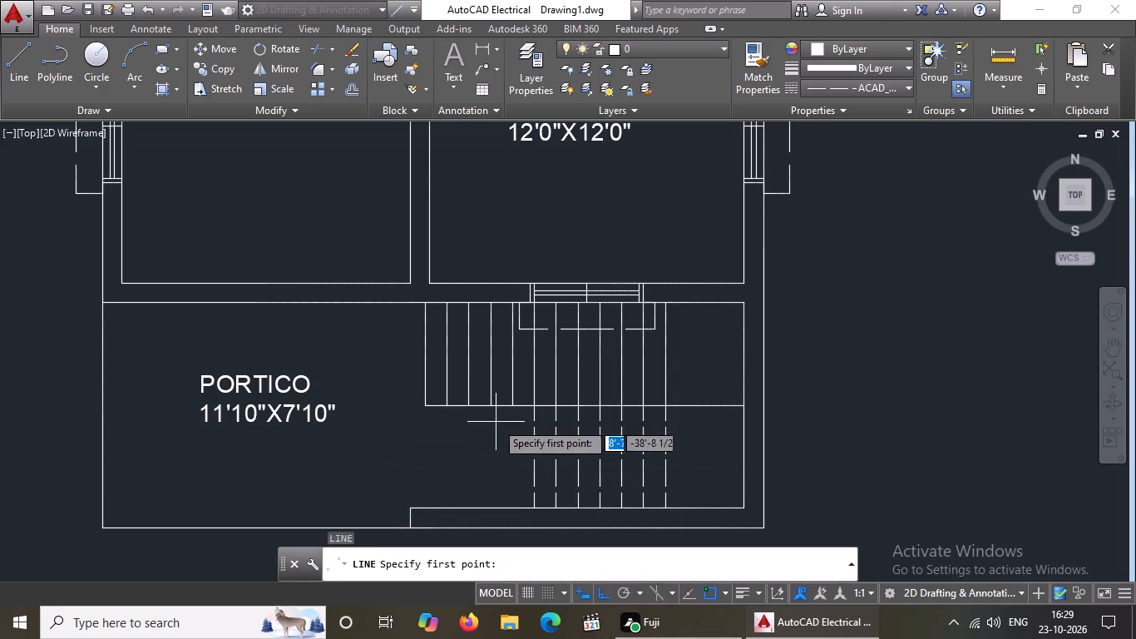
pyautogui.click(510, 405)
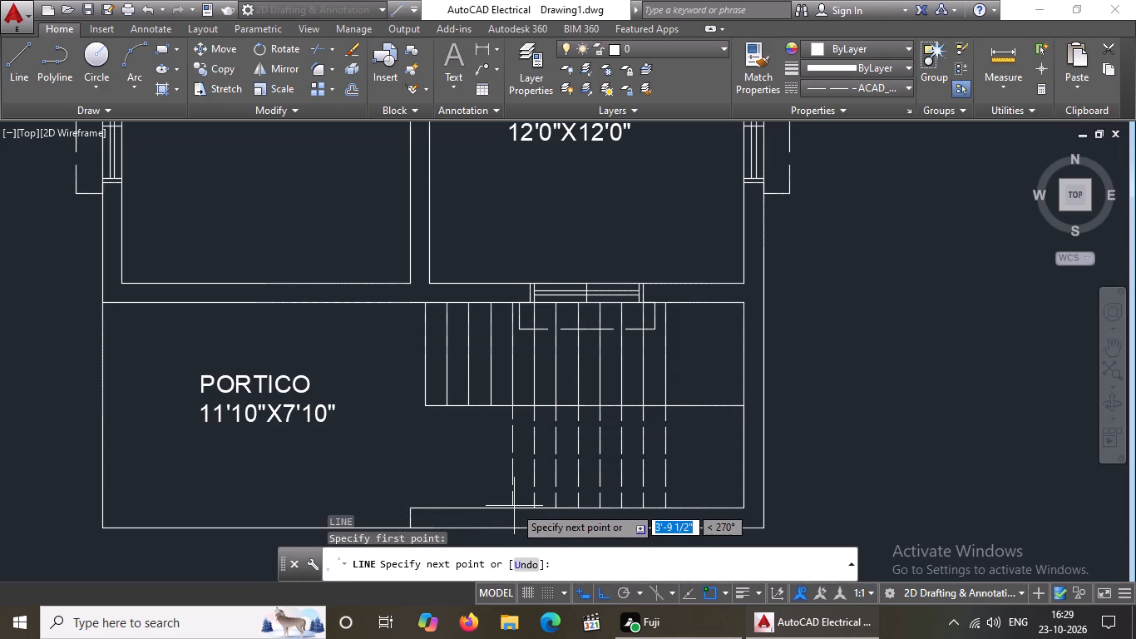
pyautogui.click(512, 509)
pyautogui.press('Return')
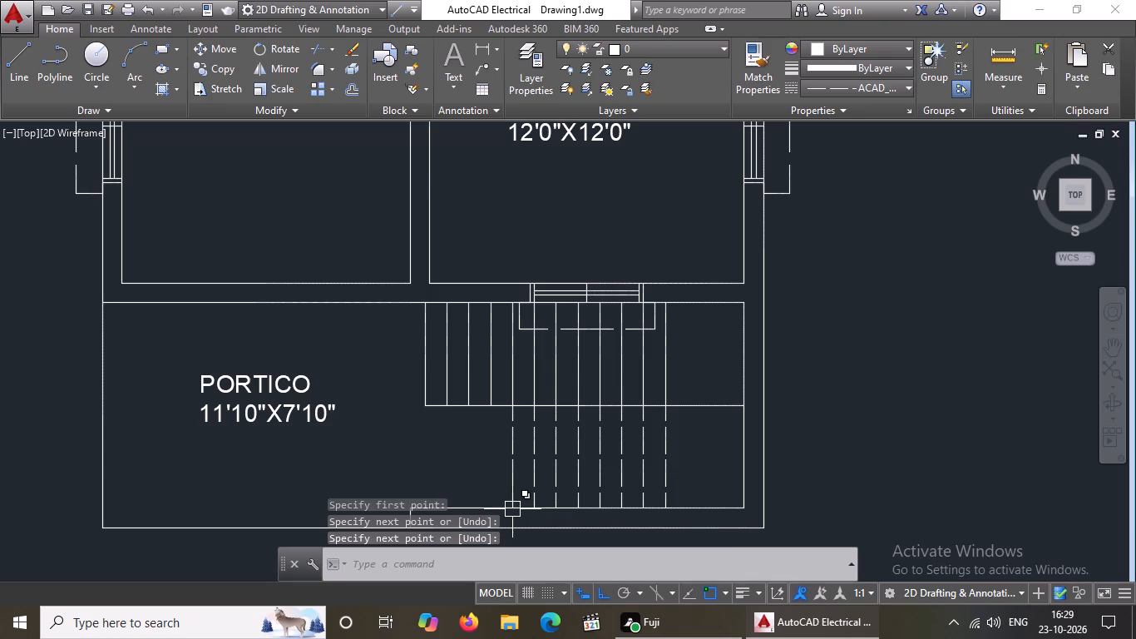
# Draw dashed lines about 3'-11" long from the ninth and tenth treads from the east to the portico's south inner wall line.
pyautogui.press('l')
pyautogui.press('Return')
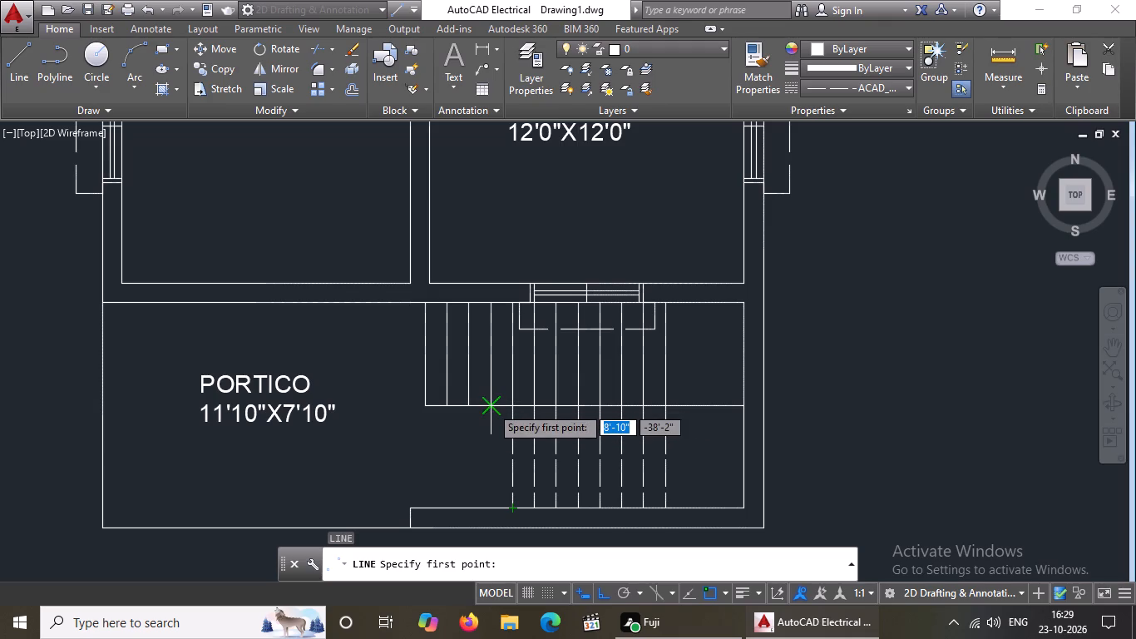
pyautogui.click(491, 406)
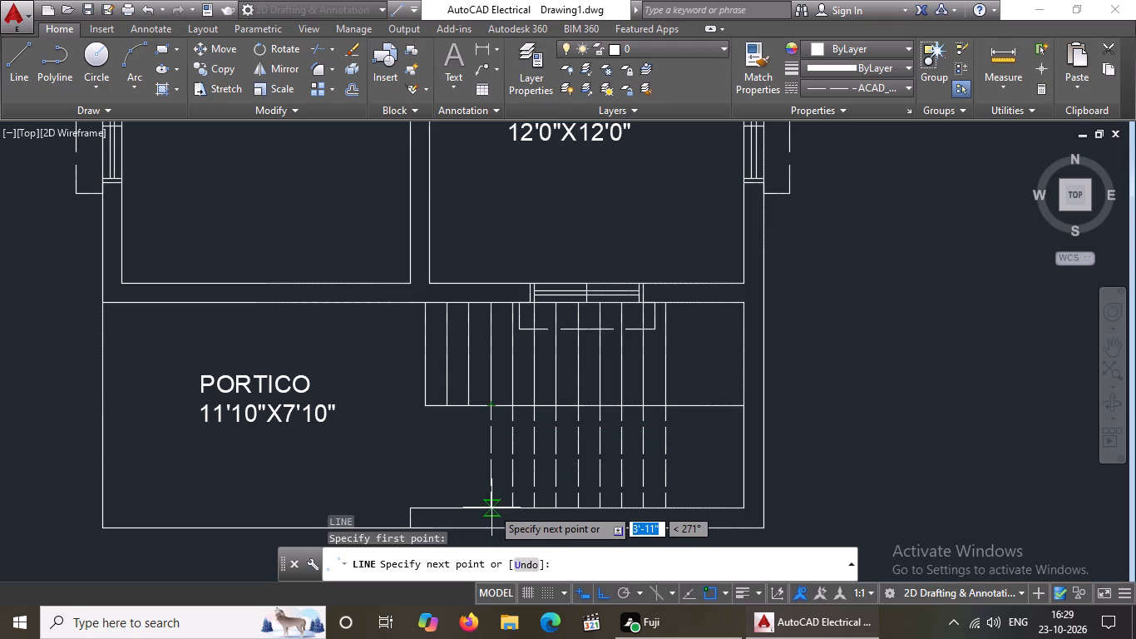
pyautogui.click(490, 510)
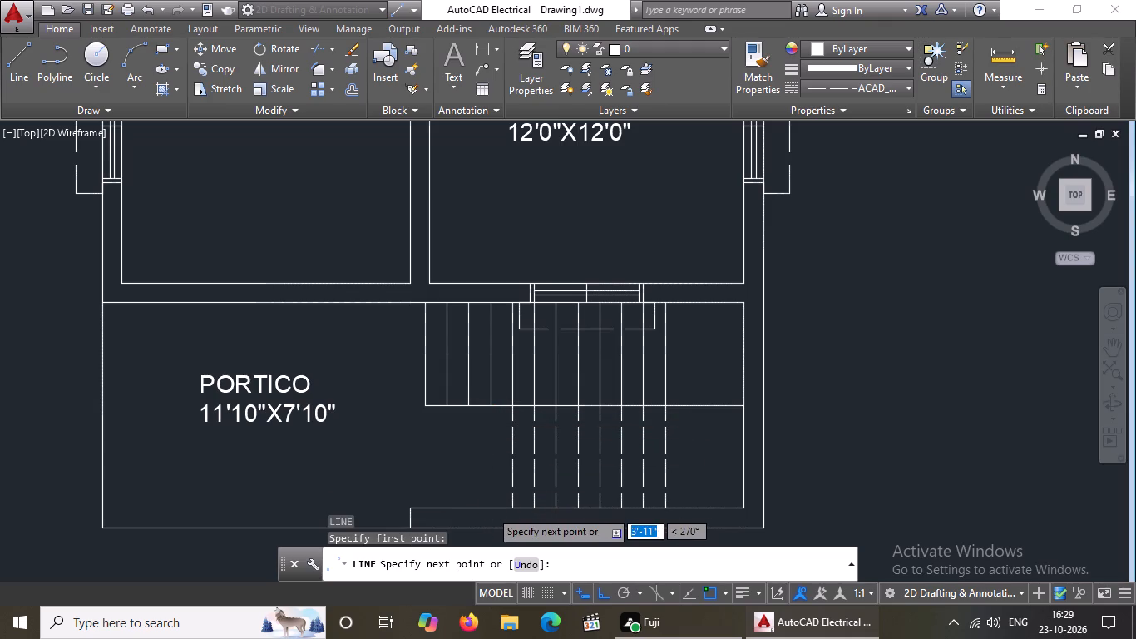
pyautogui.press('Return')
pyautogui.press('l')
pyautogui.press('Return')
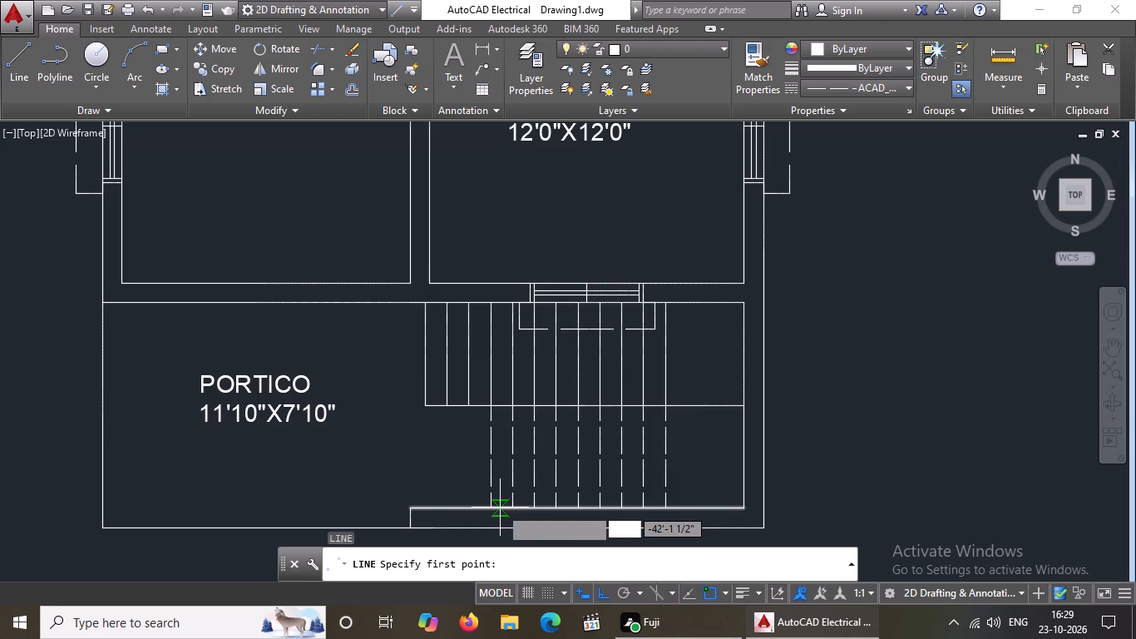
pyautogui.click(469, 404)
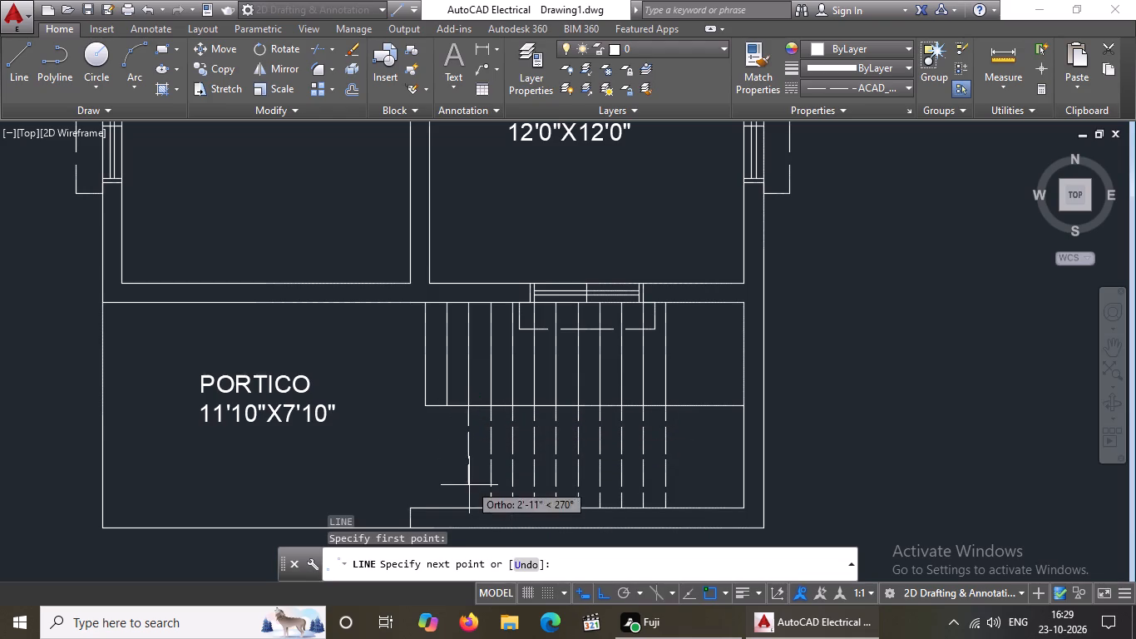
pyautogui.click(469, 513)
pyautogui.press('Return')
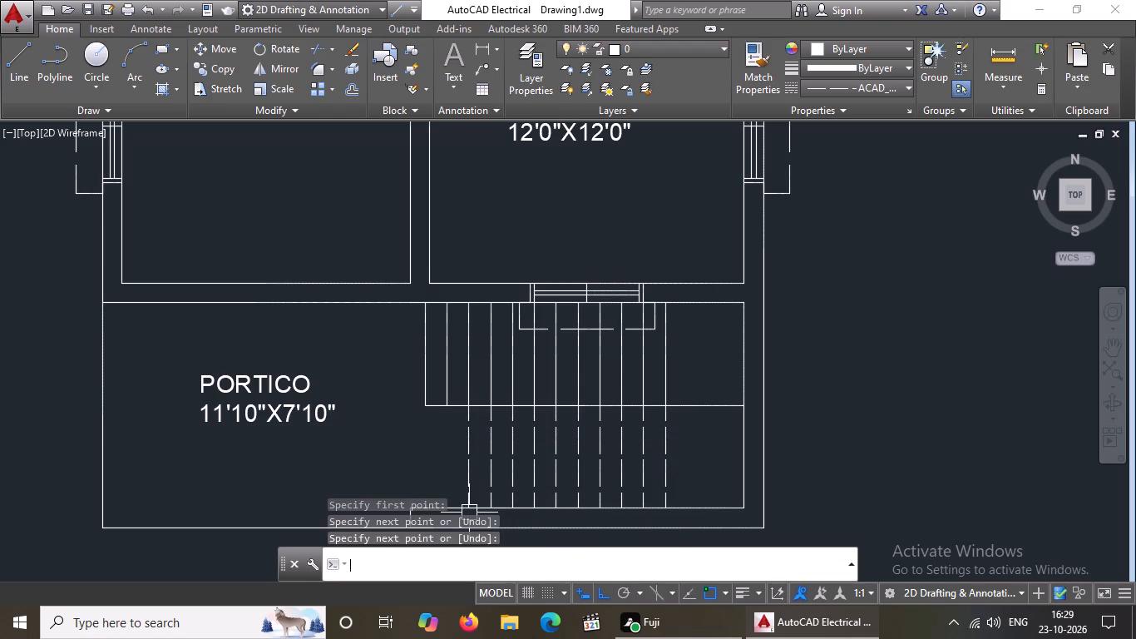
# Draw dashed lines about 3'-11" long from the southern ends of the two westernmost treads to the portico's south inner wall line.
pyautogui.press('l')
pyautogui.press('Return')
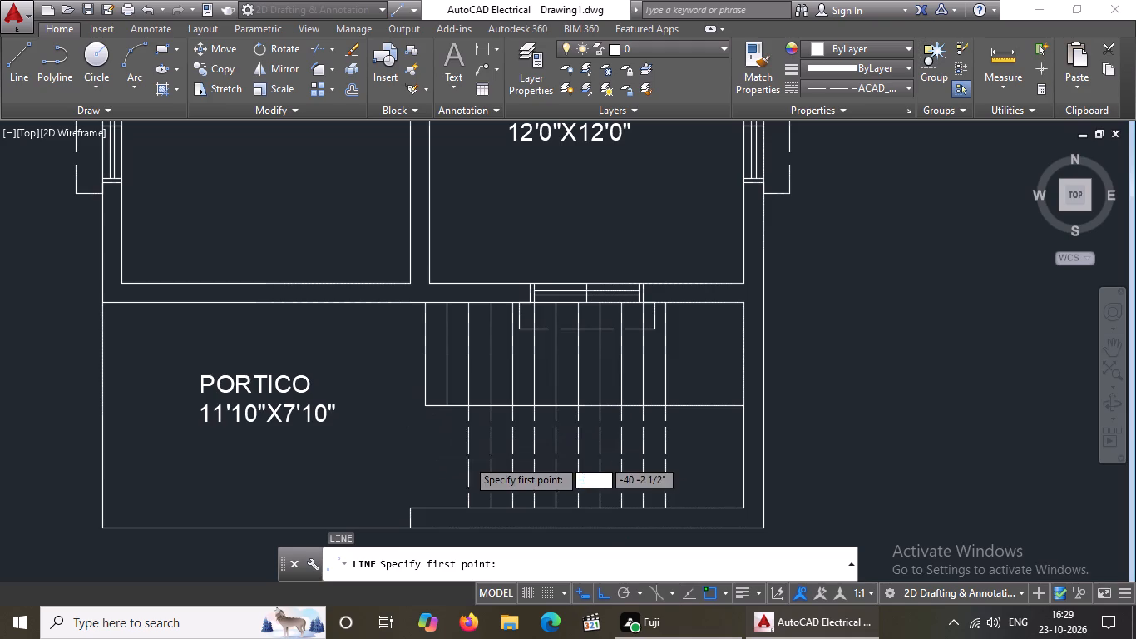
pyautogui.click(449, 405)
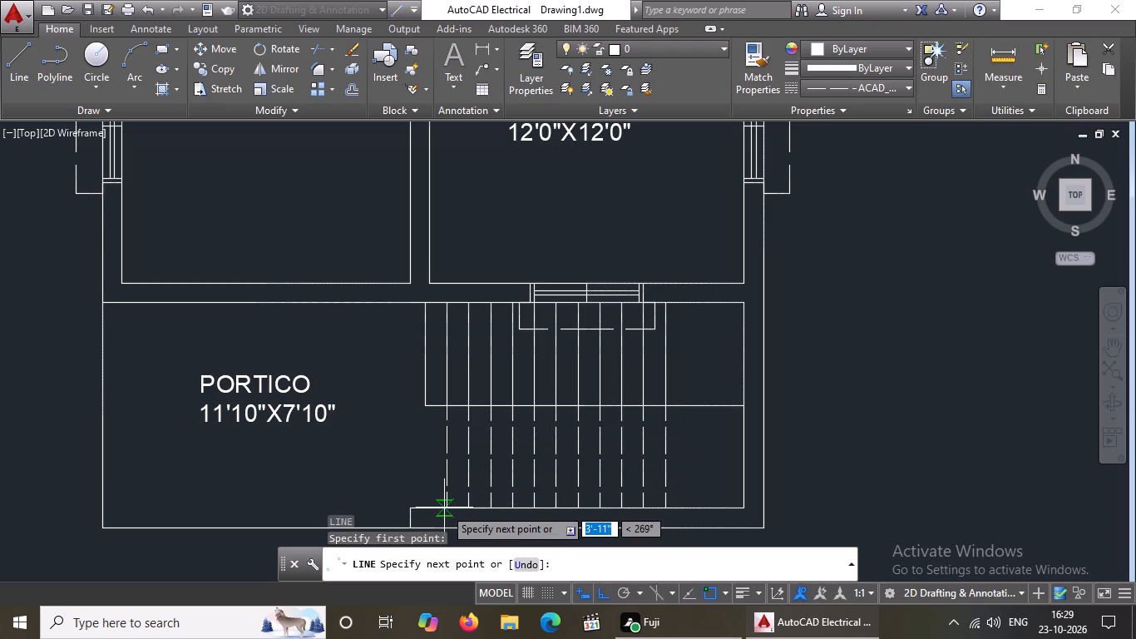
pyautogui.click(447, 508)
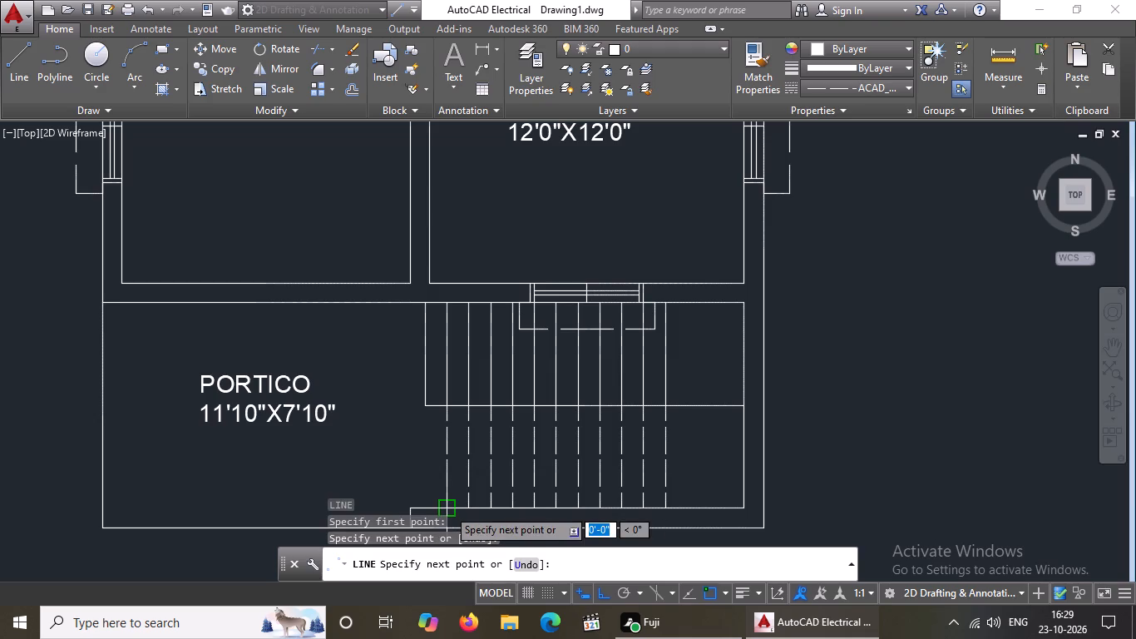
pyautogui.press('Return')
pyautogui.press('l')
pyautogui.press('Return')
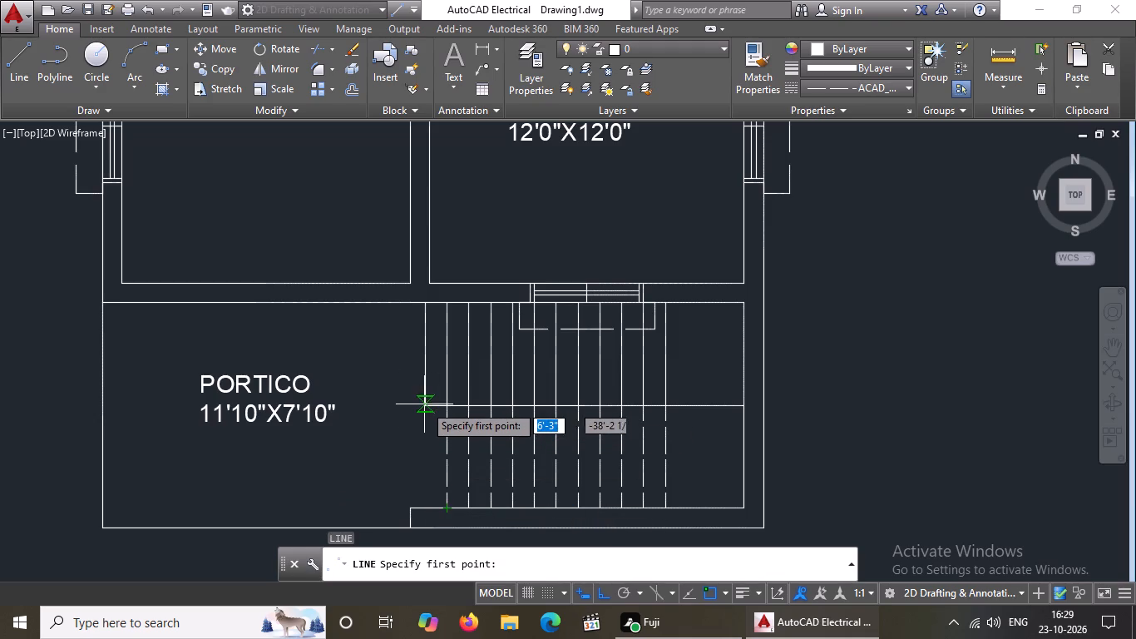
pyautogui.moveTo(424, 404); pyautogui.dragTo(422, 416)
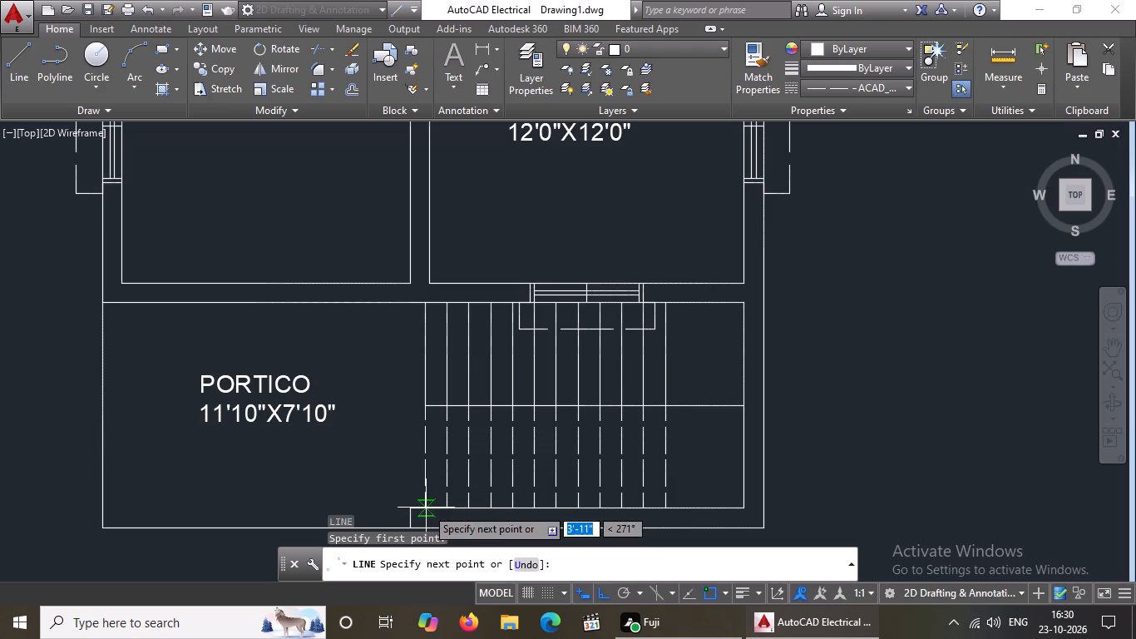
pyautogui.click(424, 509)
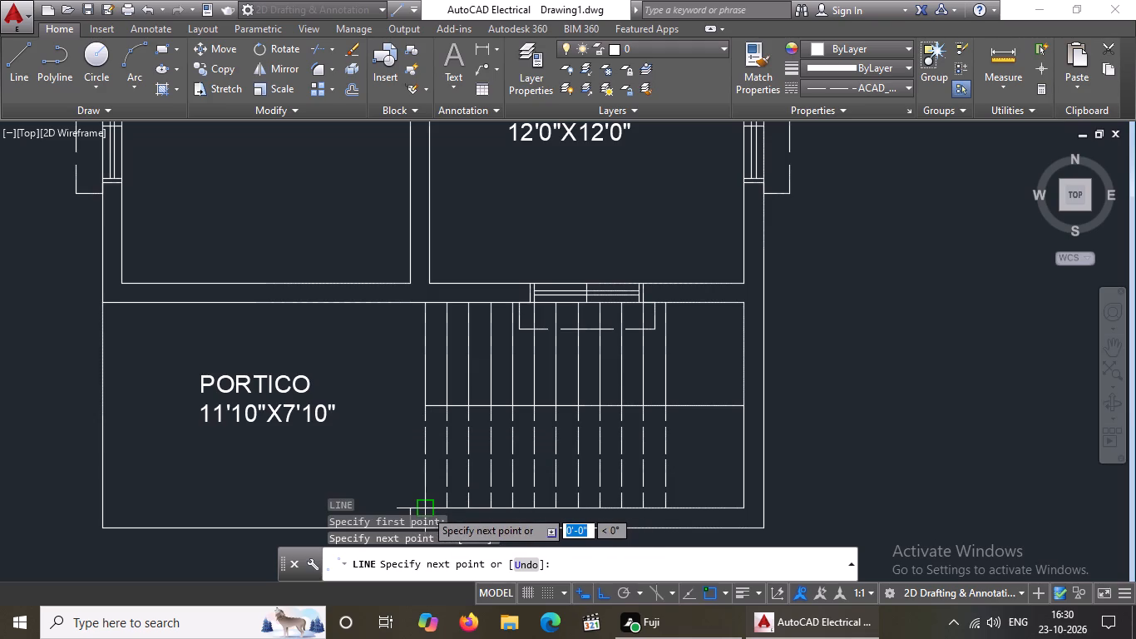
pyautogui.press('Return')
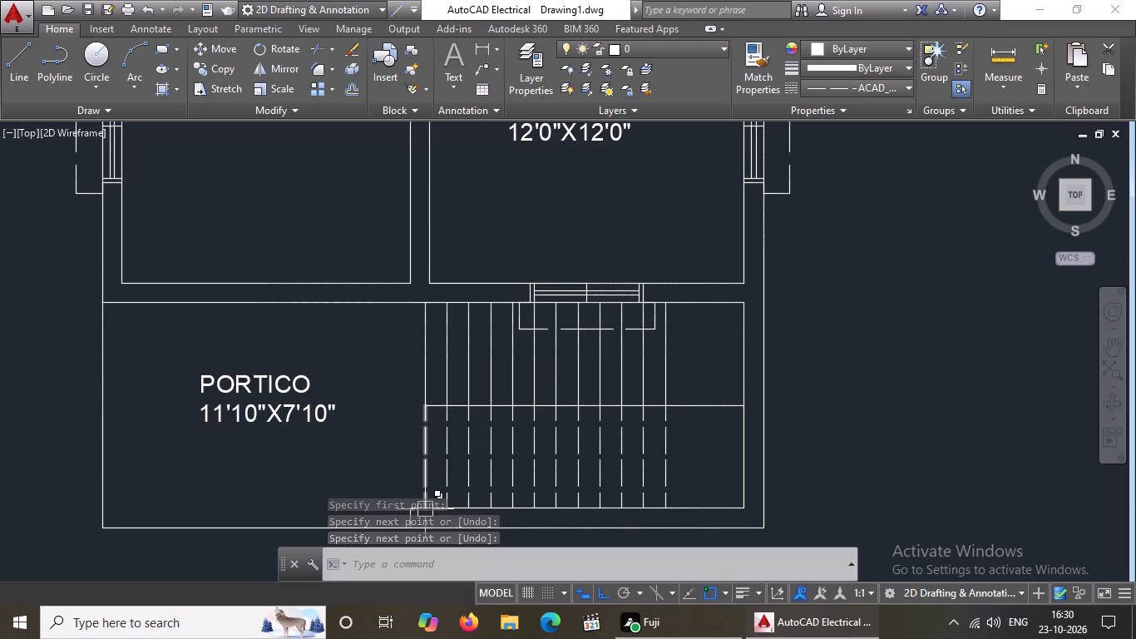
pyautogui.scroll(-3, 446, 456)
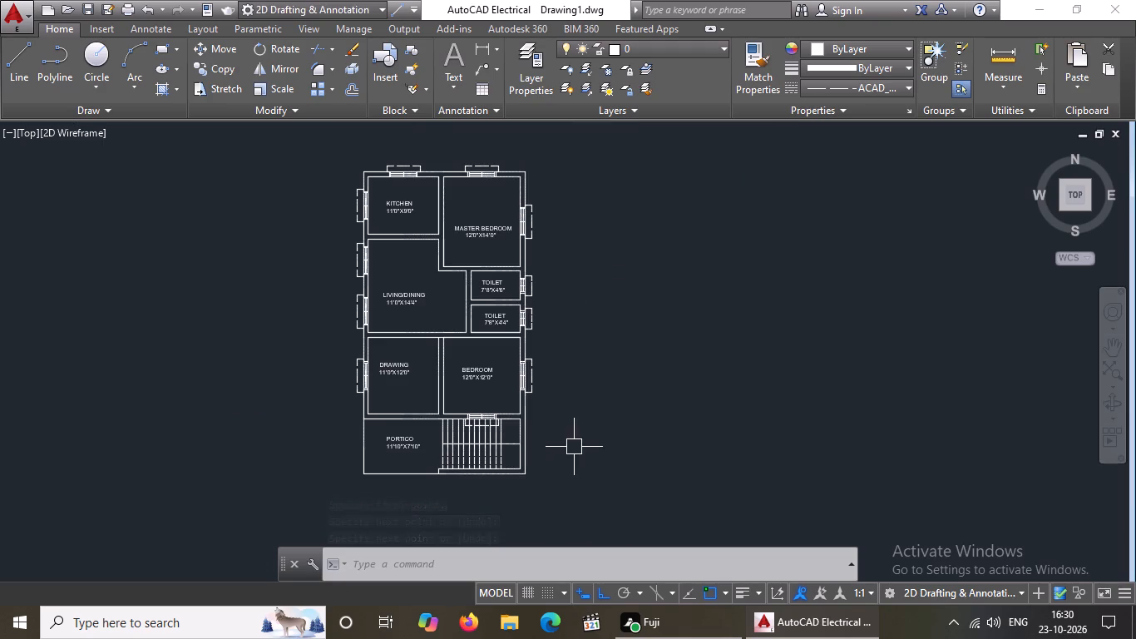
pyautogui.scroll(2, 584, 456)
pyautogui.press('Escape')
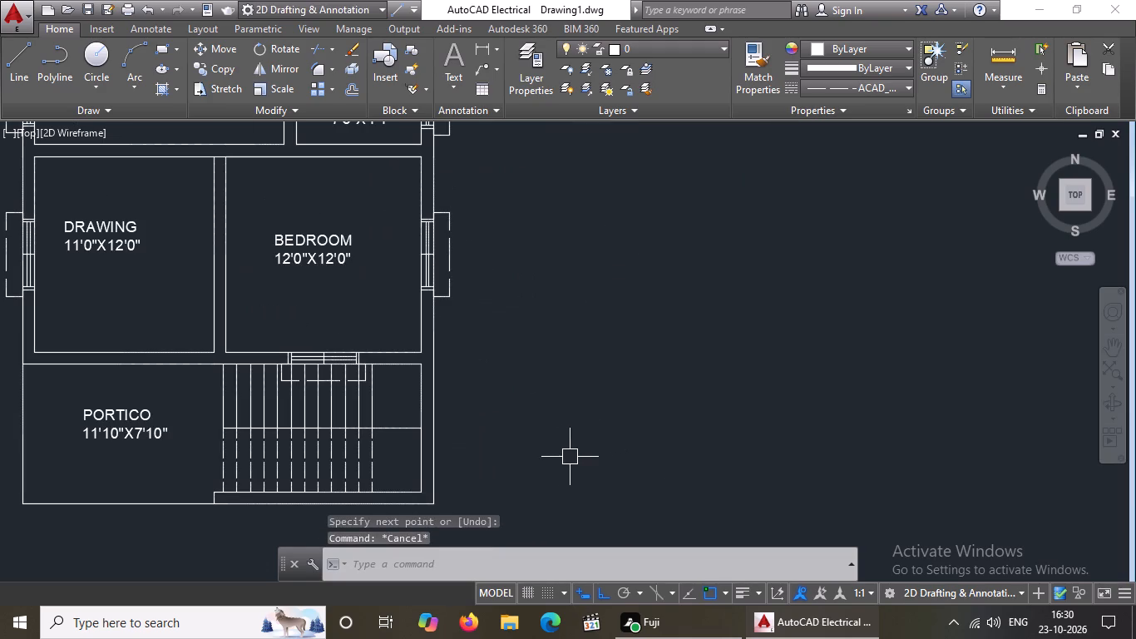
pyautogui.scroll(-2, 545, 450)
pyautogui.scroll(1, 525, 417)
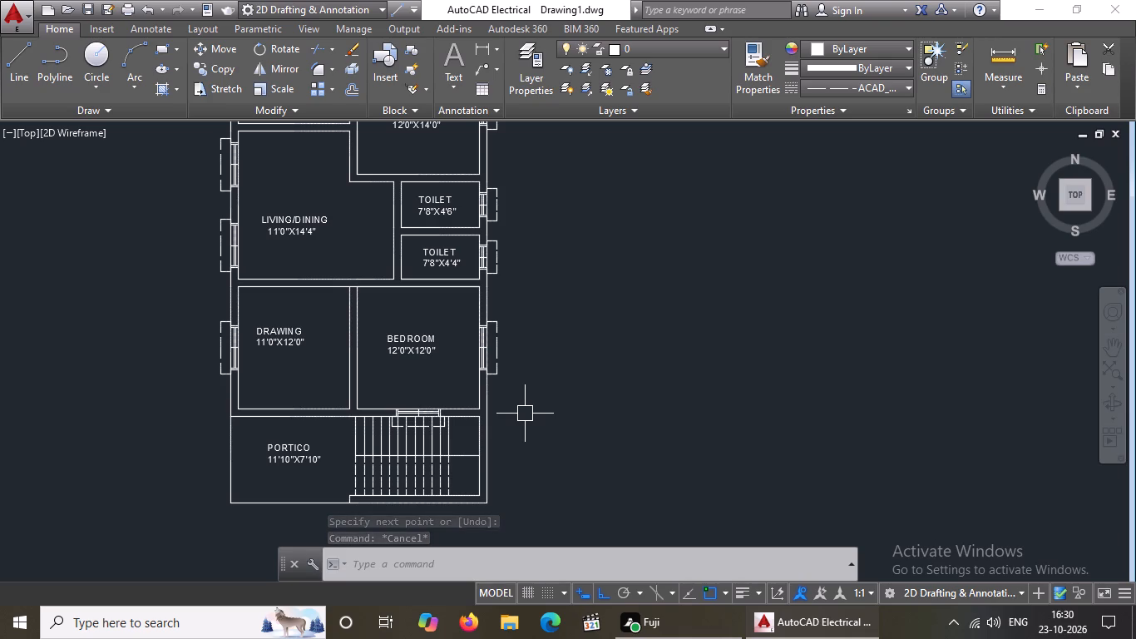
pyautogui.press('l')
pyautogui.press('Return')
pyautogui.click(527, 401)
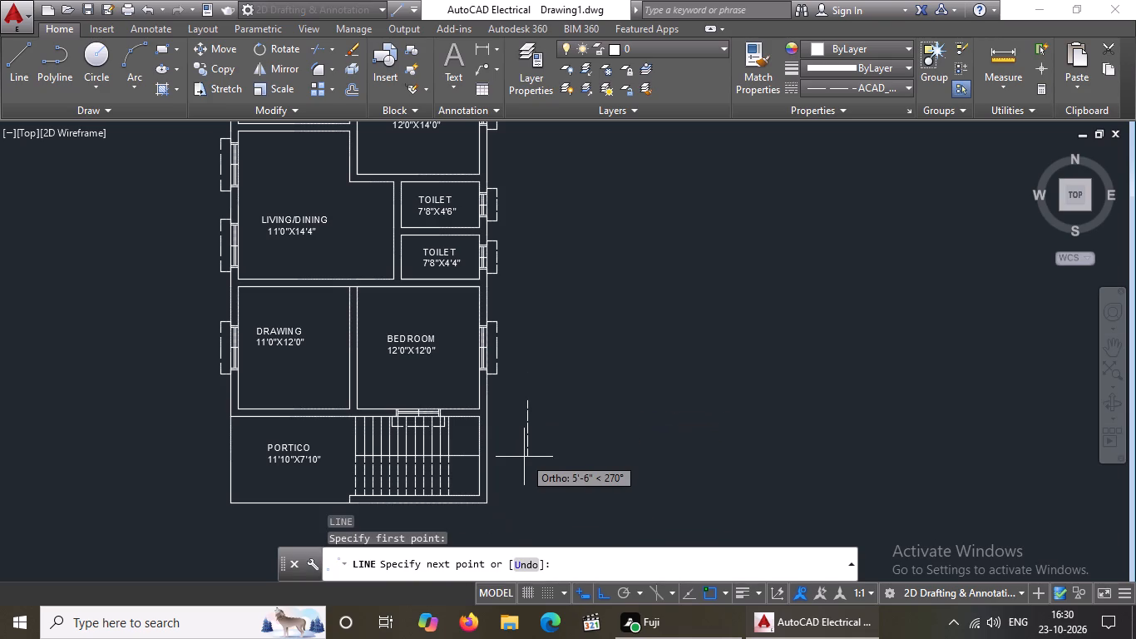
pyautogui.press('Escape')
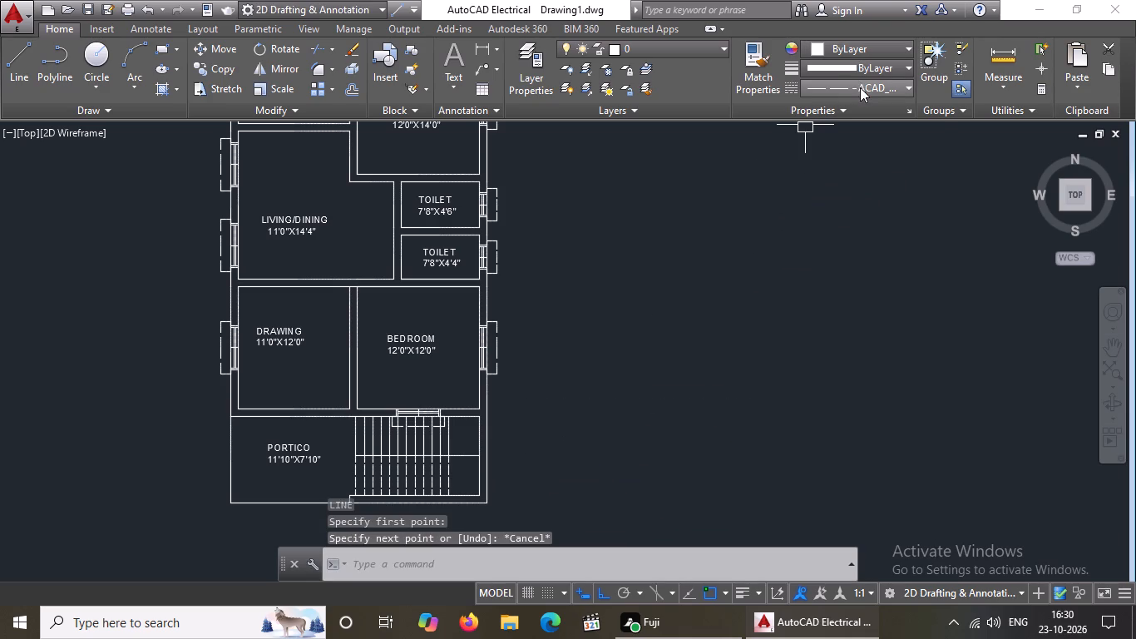
# Set the current linetype to Continuous.
pyautogui.click(860, 87)
pyautogui.click(854, 166)
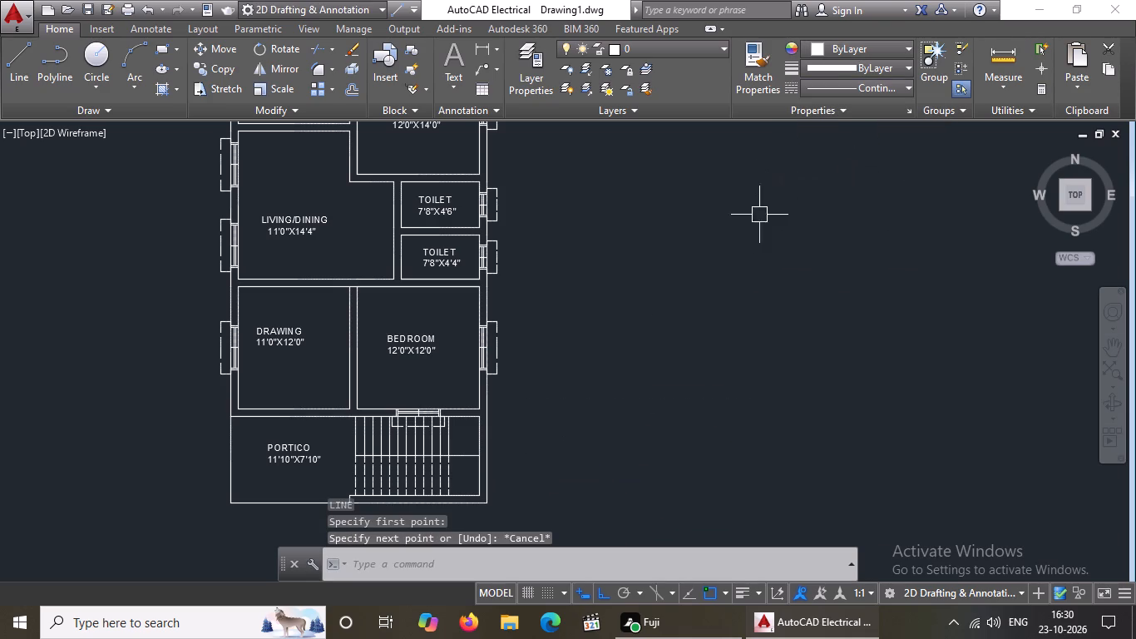
# Draw an L east of the floor plan with a 4' line running south and a 4' line running east.
pyautogui.click(18, 57)
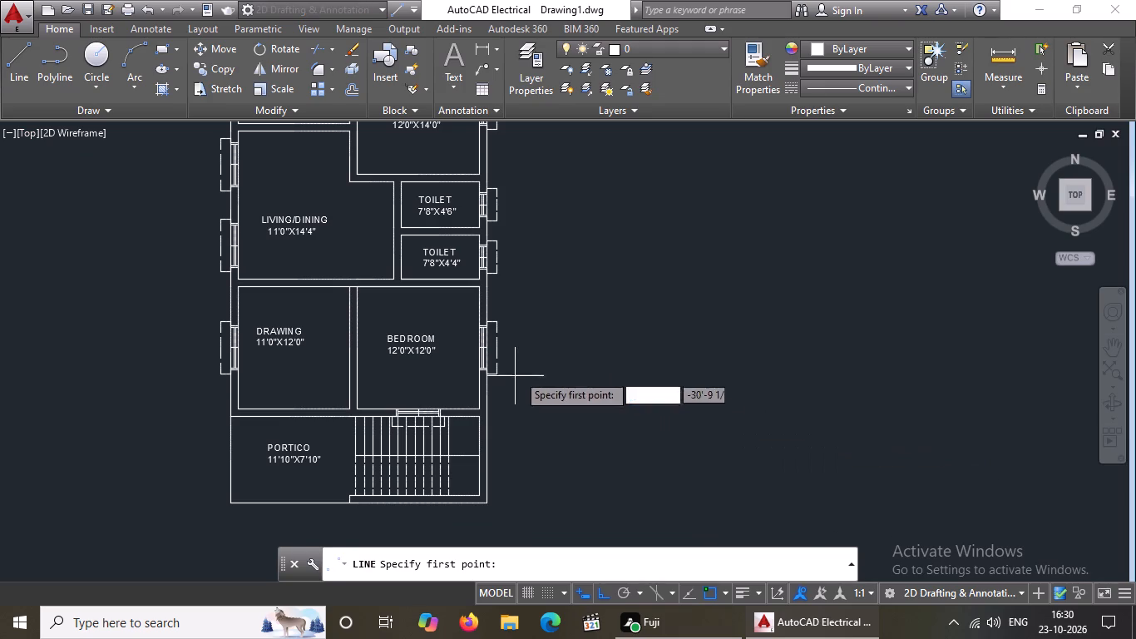
pyautogui.click(551, 384)
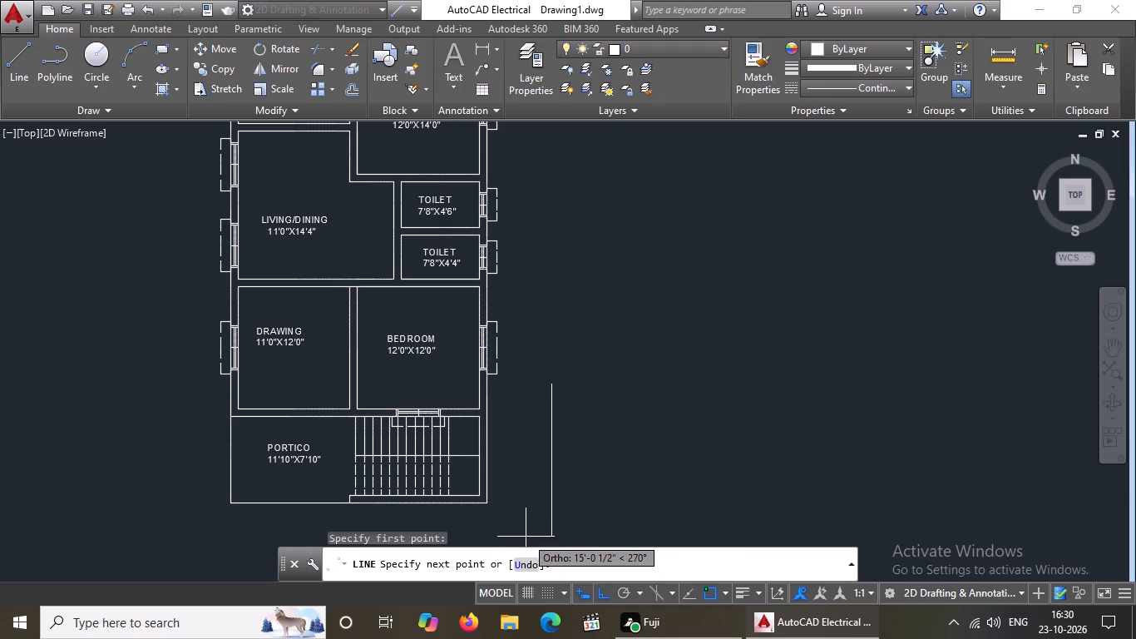
pyautogui.write("4'")
pyautogui.press('Return')
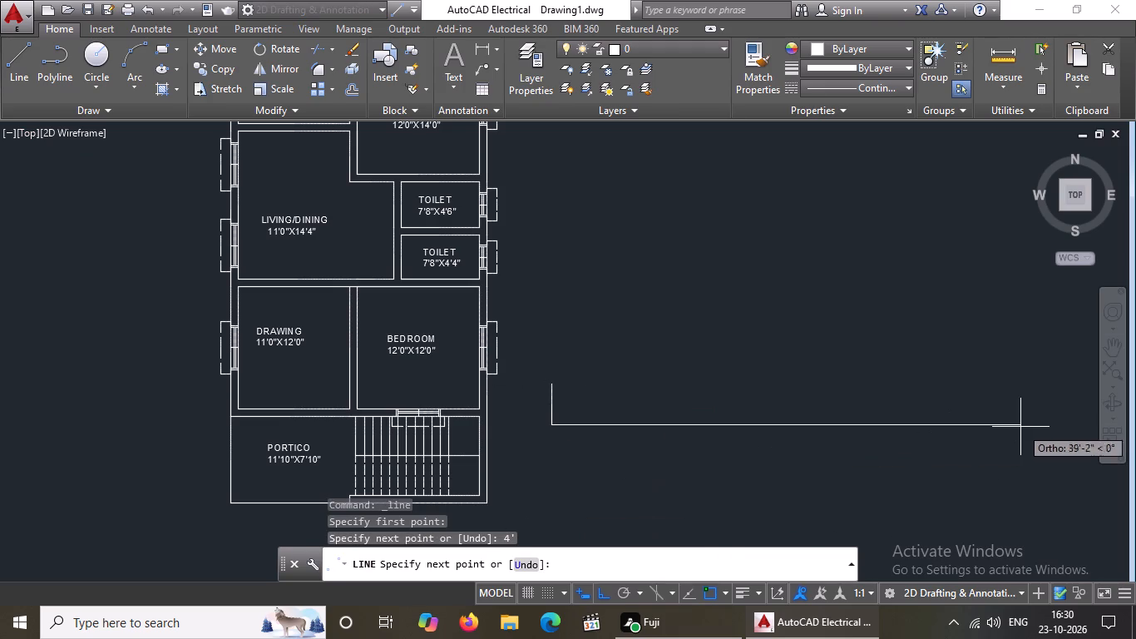
pyautogui.write("4'")
pyautogui.press('Return')
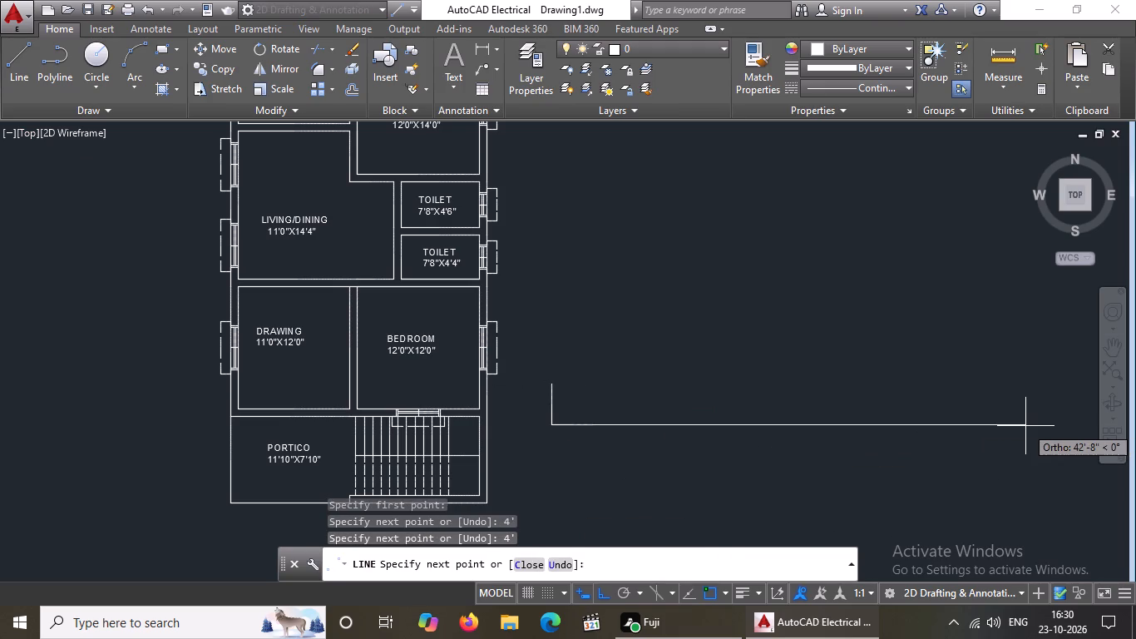
pyautogui.press('Return')
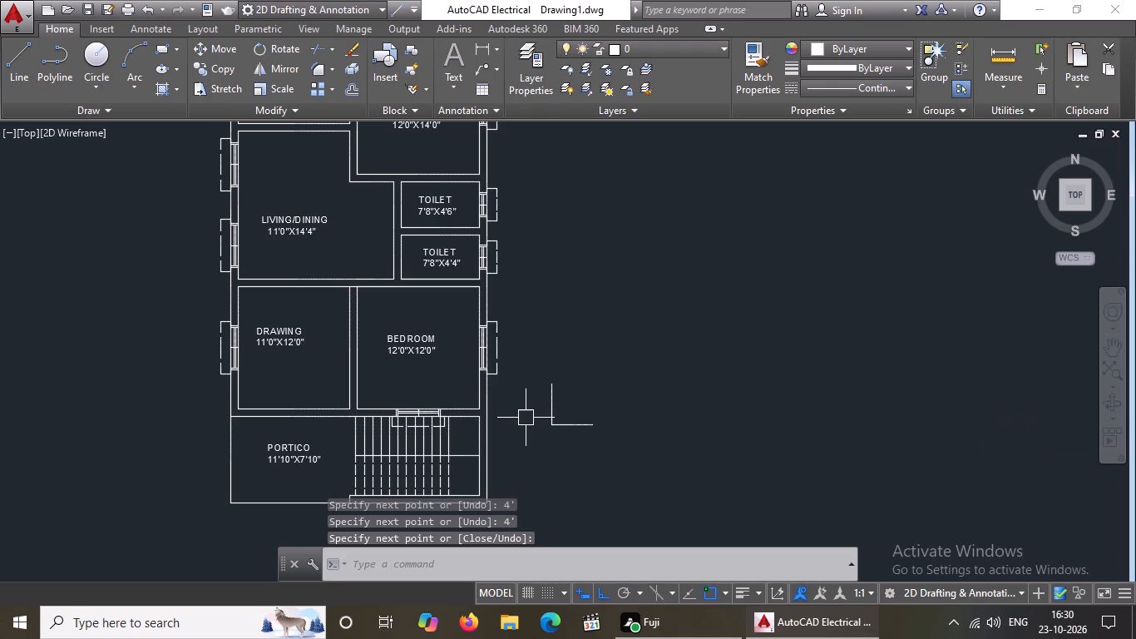
pyautogui.press('Escape')
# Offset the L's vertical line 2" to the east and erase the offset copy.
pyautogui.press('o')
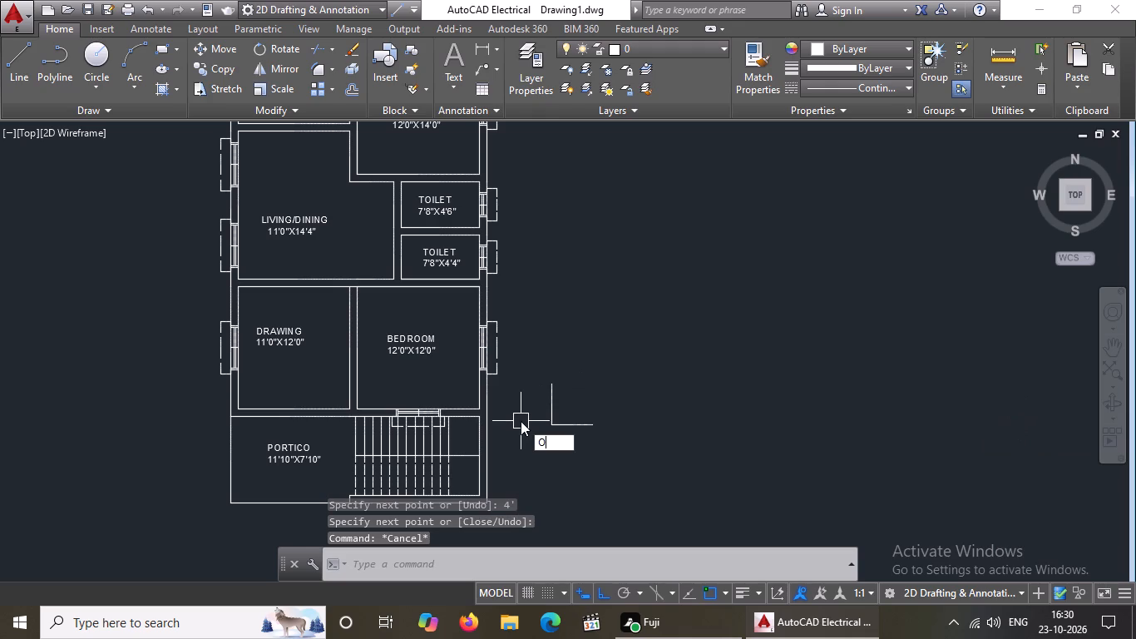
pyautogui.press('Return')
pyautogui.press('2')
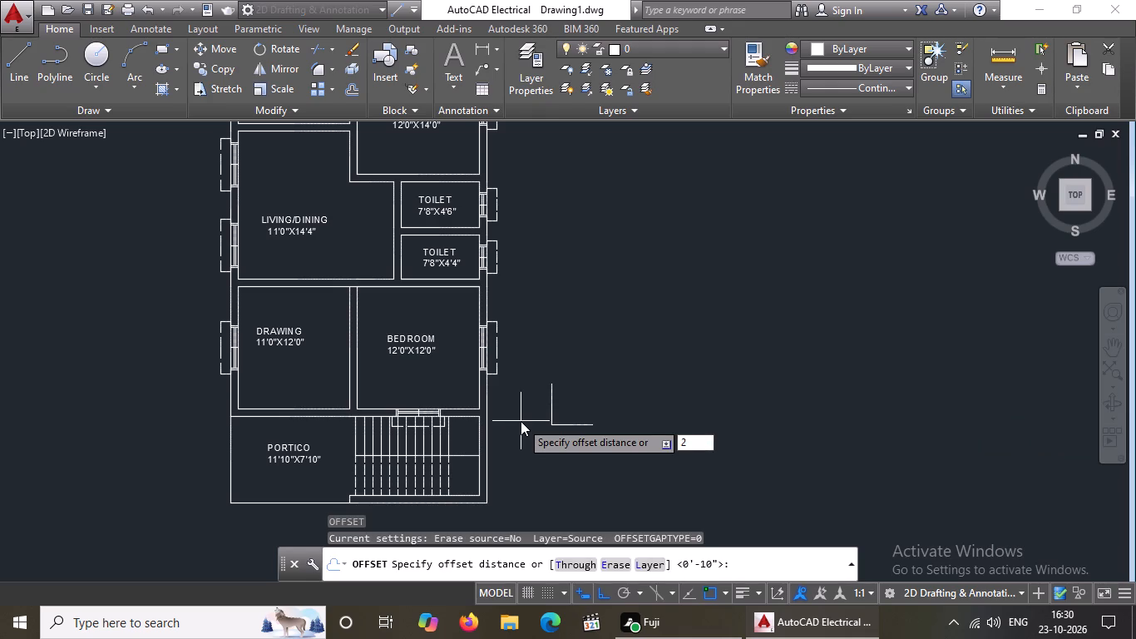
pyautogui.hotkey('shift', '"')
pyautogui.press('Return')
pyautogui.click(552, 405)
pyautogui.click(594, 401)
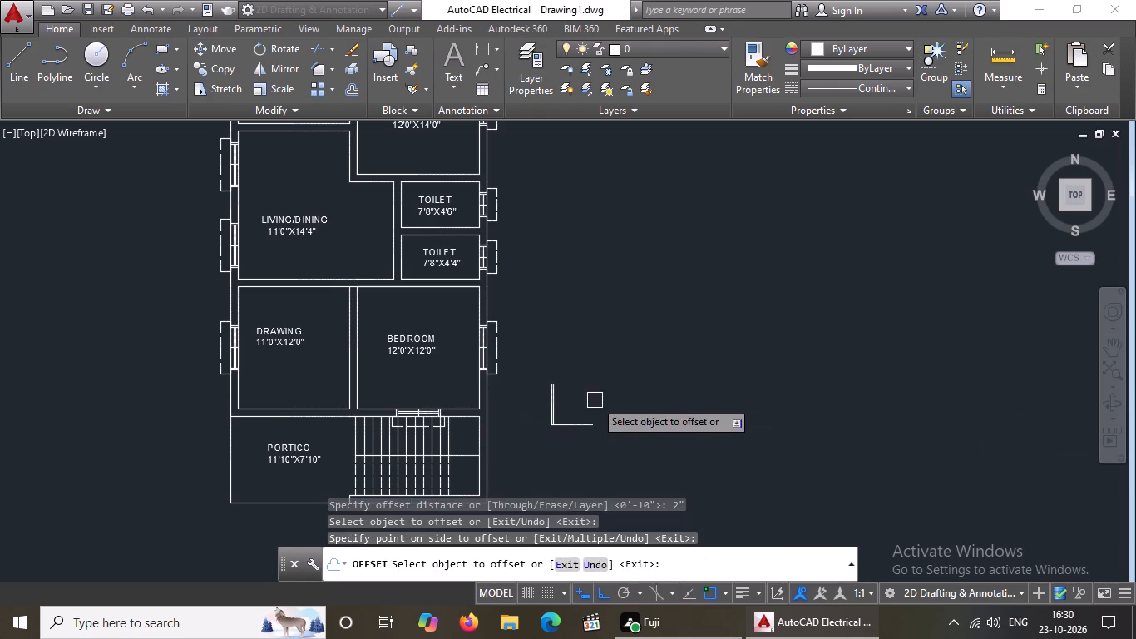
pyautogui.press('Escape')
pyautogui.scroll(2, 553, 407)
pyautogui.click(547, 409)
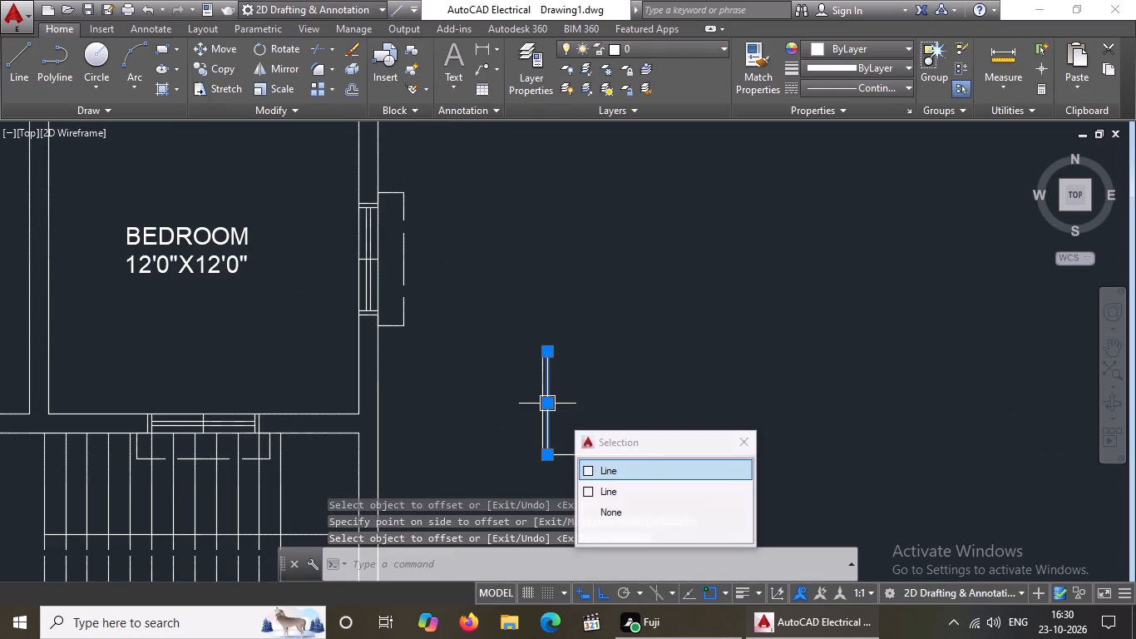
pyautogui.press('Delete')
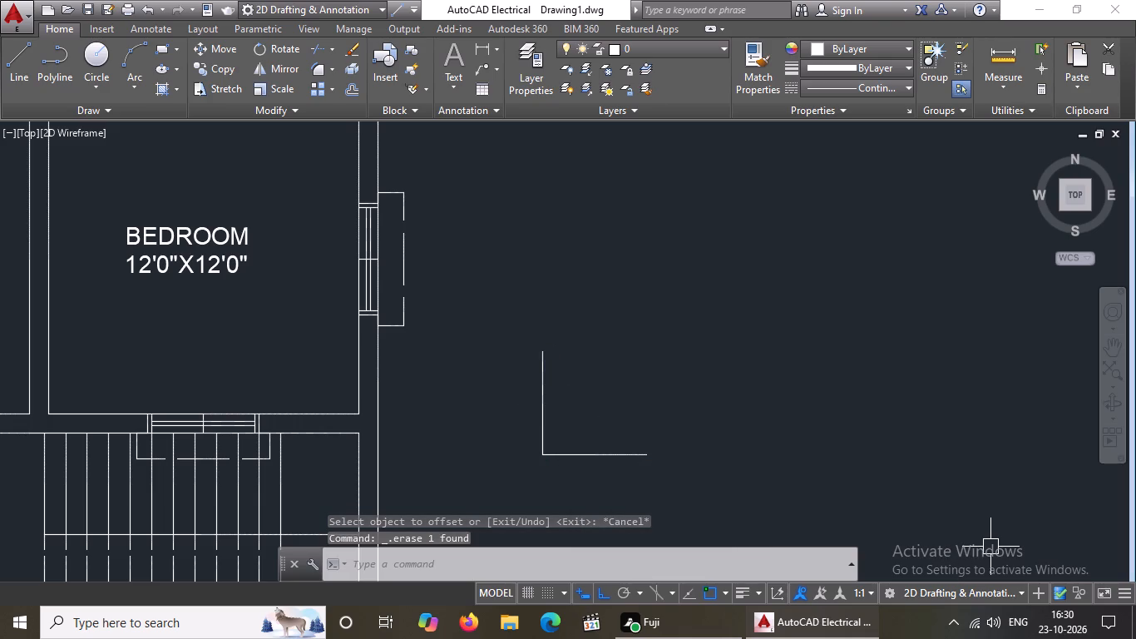
# Offset the L's vertical line 4" to the east to form the door leaf.
pyautogui.press('o')
pyautogui.press('Return')
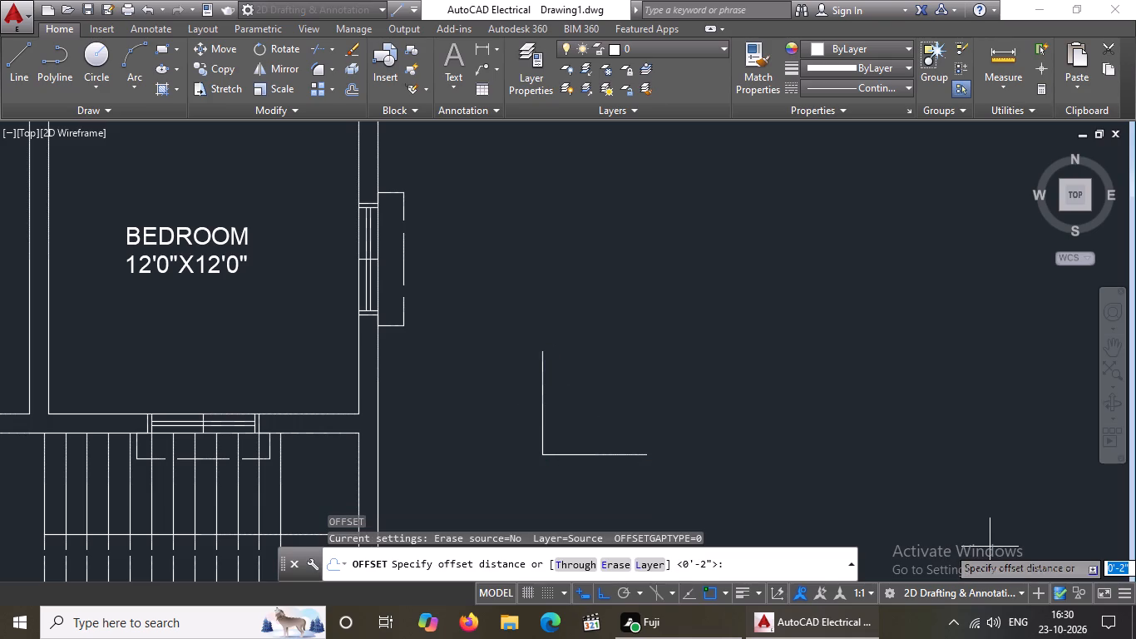
pyautogui.write('4"')
pyautogui.press('Return')
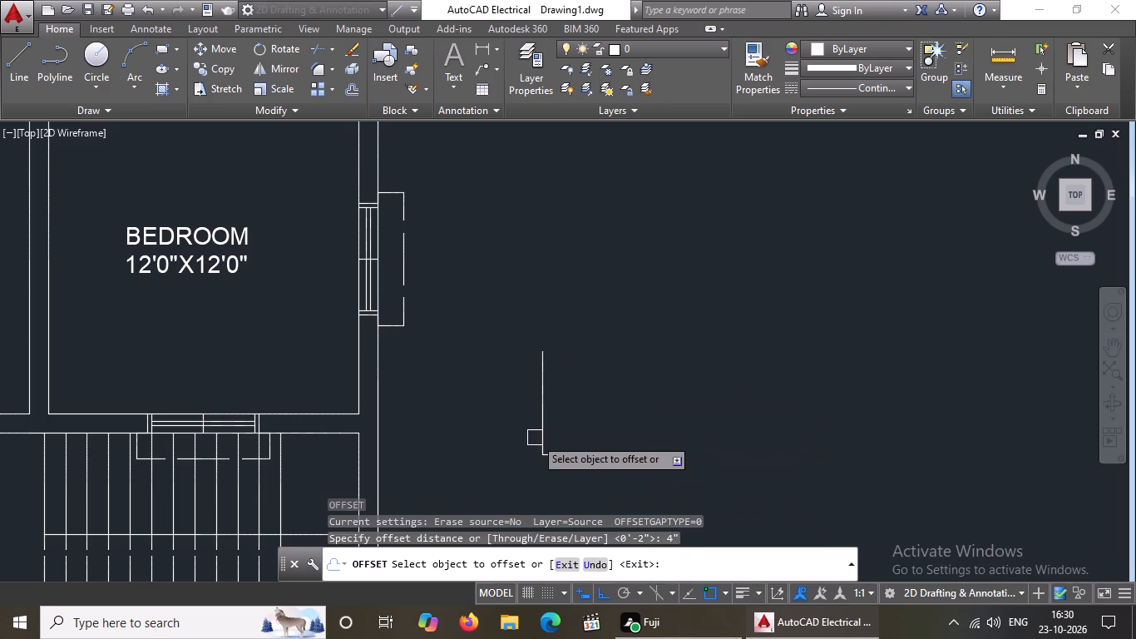
pyautogui.click(538, 419)
pyautogui.click(547, 417)
pyautogui.press('Escape')
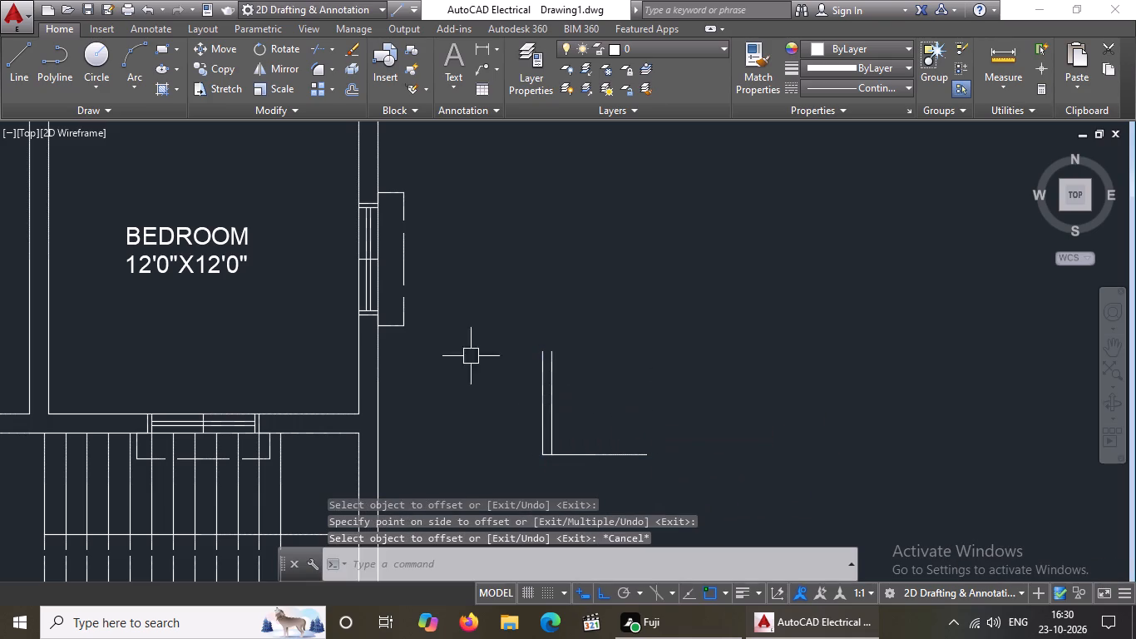
# Draw a three-point arc through the tops of both leaf lines to the east end of the 4' base line.
pyautogui.click(130, 47)
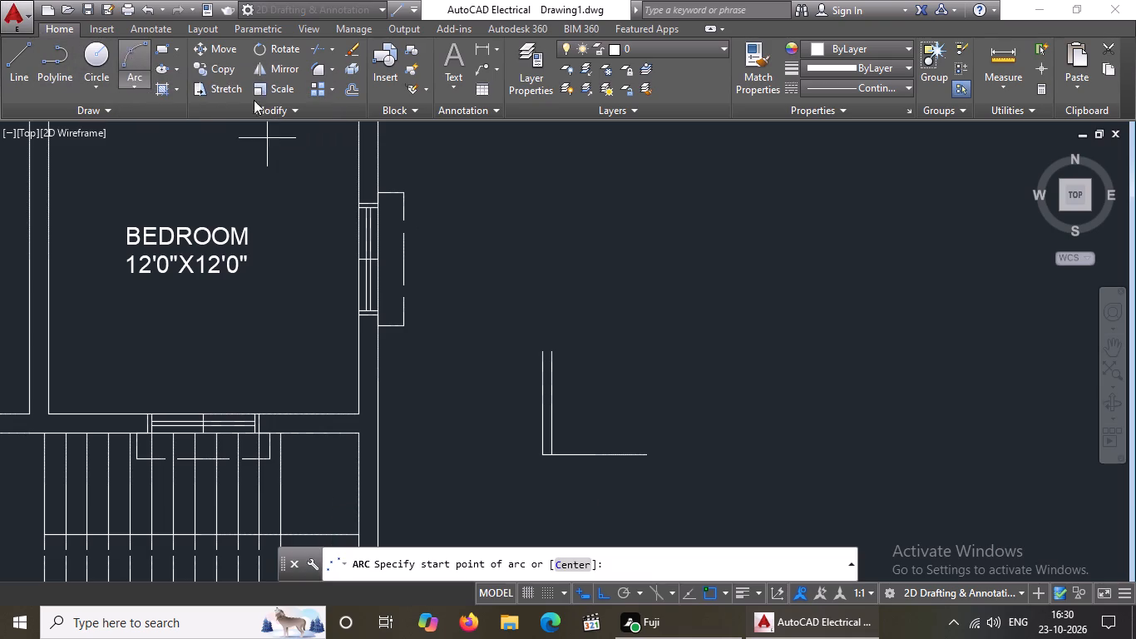
pyautogui.click(543, 351)
pyautogui.click(551, 351)
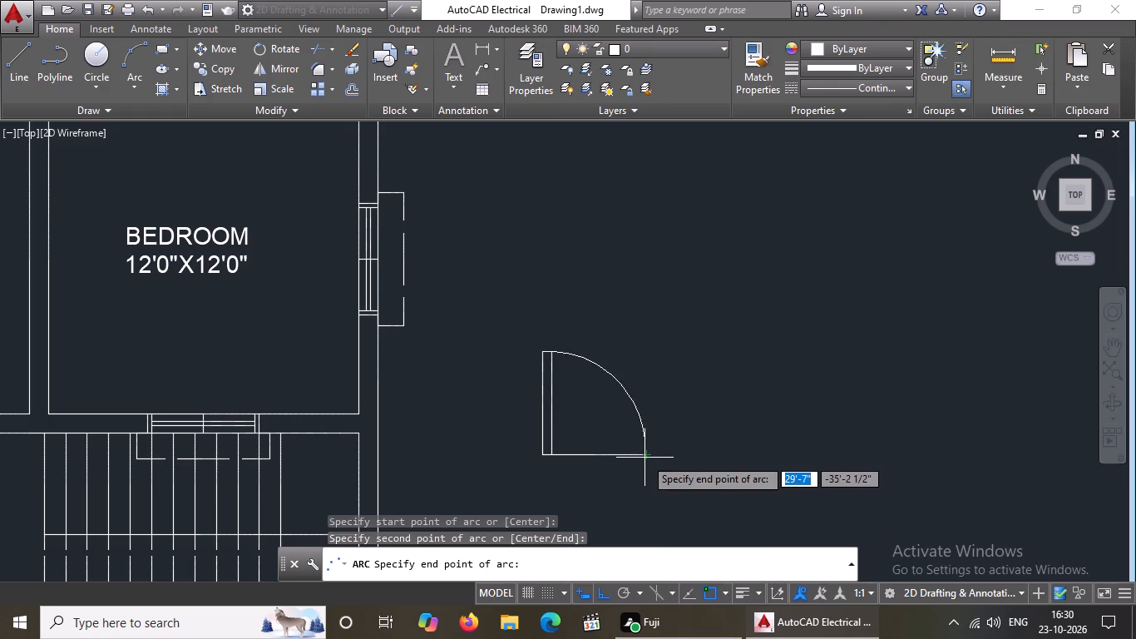
pyautogui.click(646, 455)
pyautogui.press('Escape')
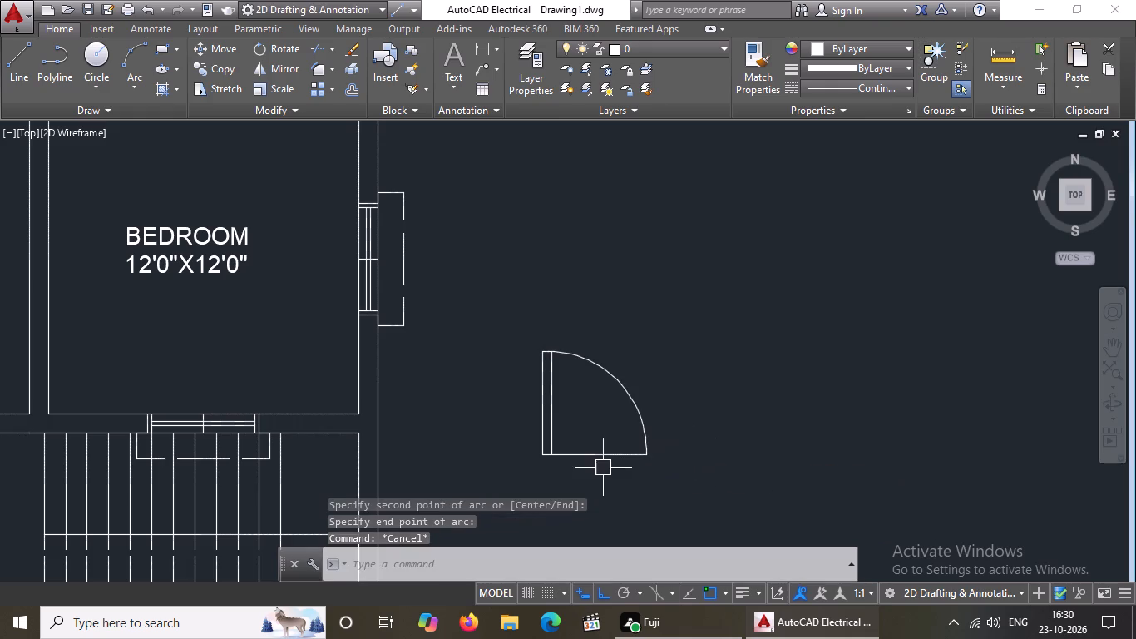
# Erase the 4' horizontal base line beneath the door swing arc.
pyautogui.click(587, 454)
pyautogui.press('Delete')
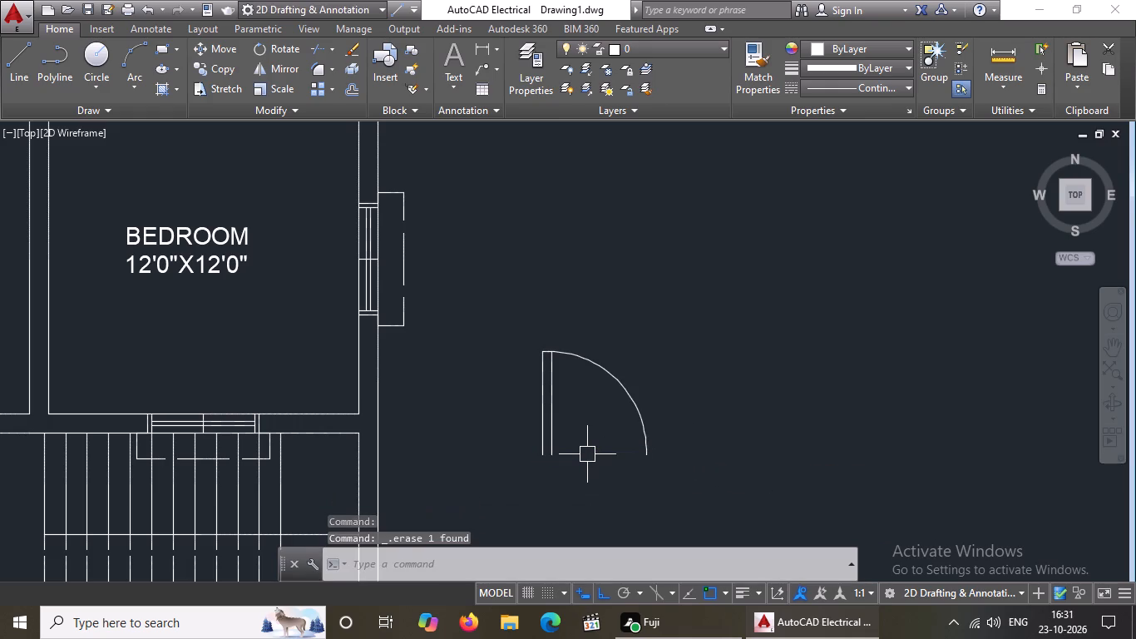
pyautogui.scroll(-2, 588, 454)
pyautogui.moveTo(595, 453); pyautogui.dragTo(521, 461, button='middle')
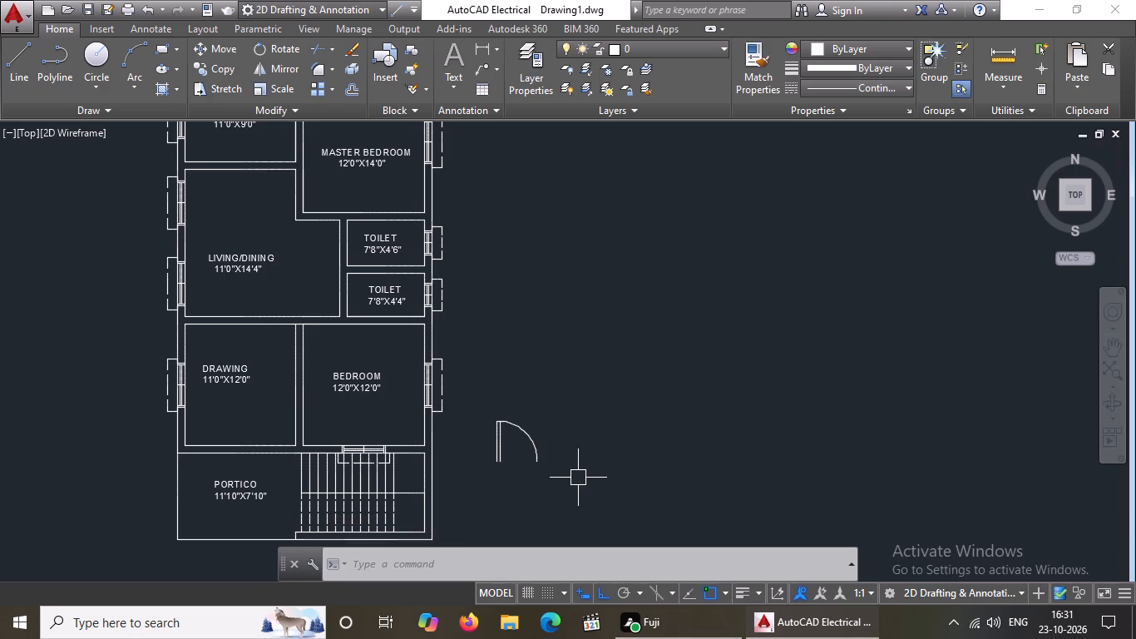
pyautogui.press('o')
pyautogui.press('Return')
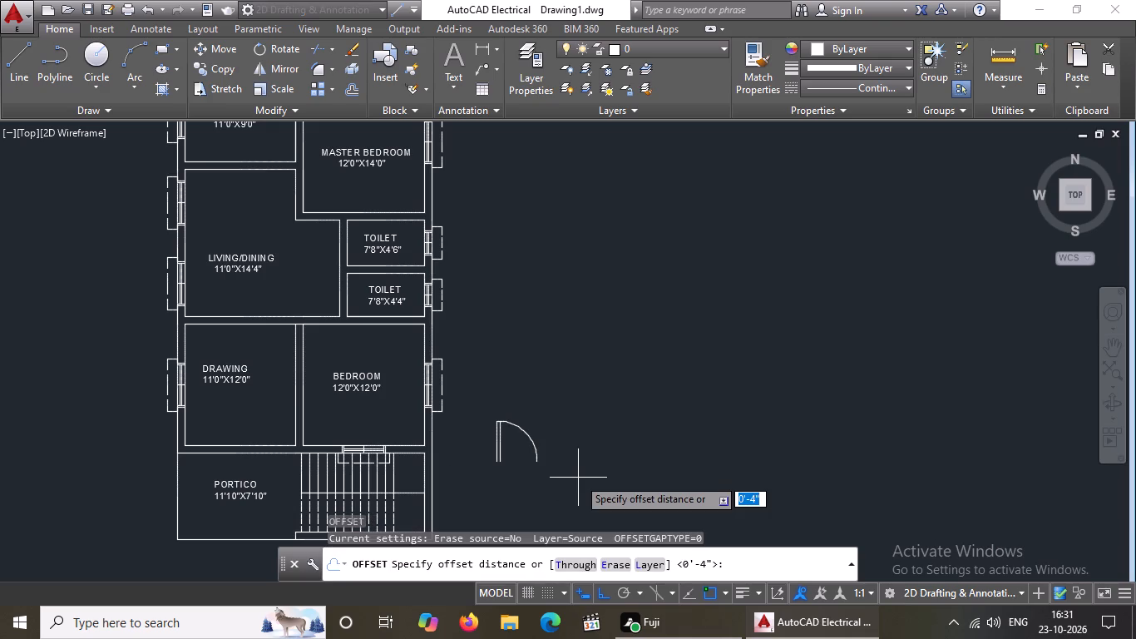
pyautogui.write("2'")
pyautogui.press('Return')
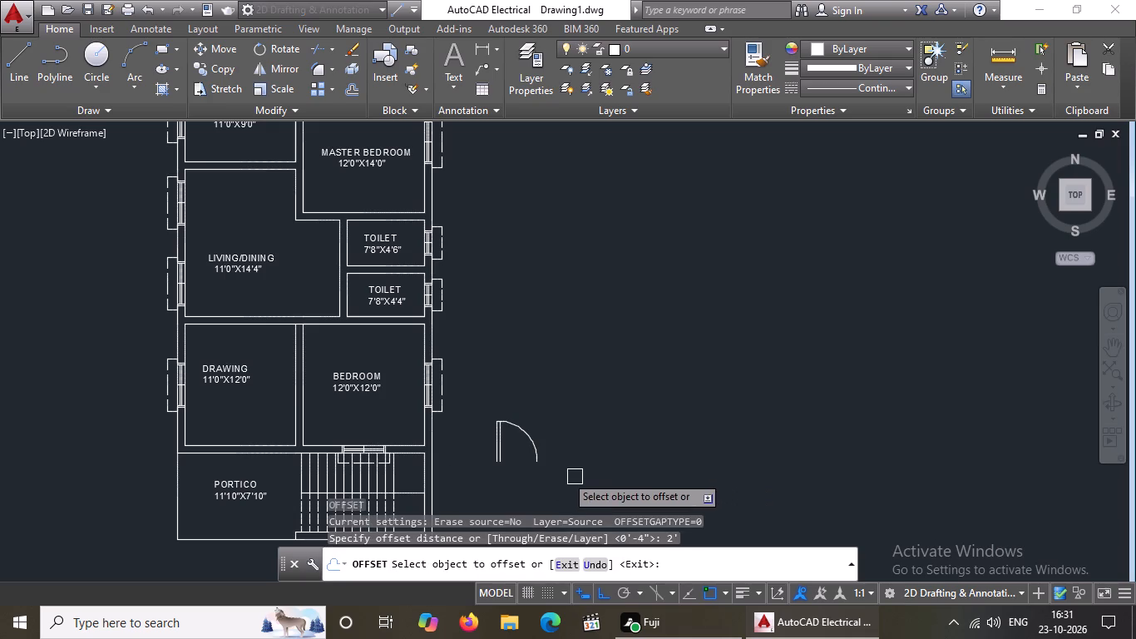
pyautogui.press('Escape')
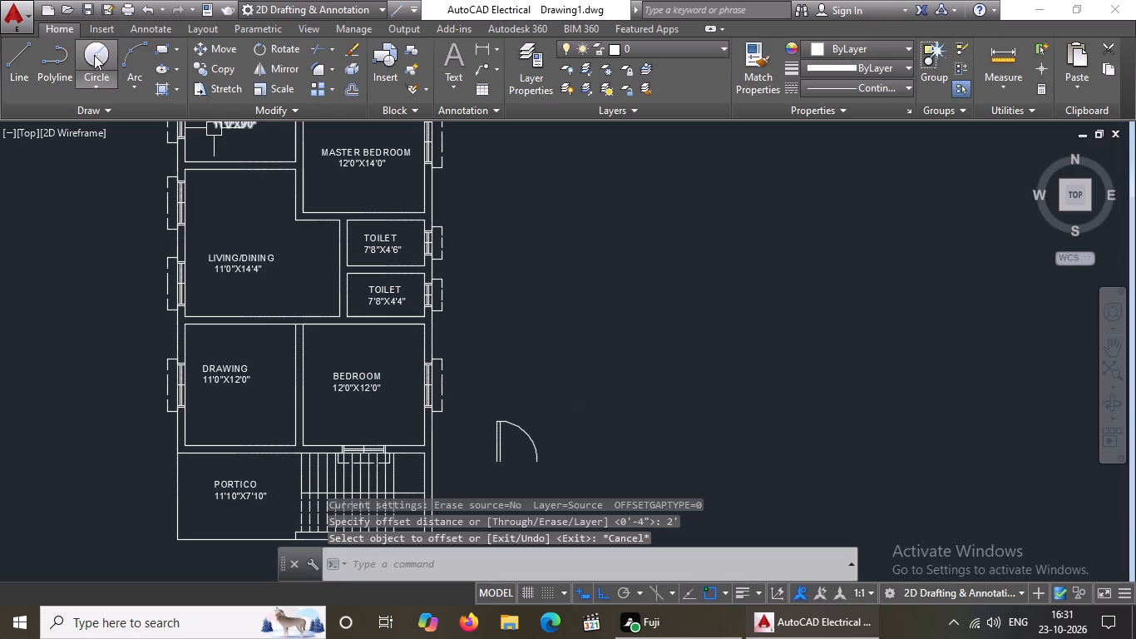
# Draw a smaller L east of the first door symbol with a 2' line running south and a 2' line running east.
pyautogui.click(17, 54)
pyautogui.moveTo(574, 418); pyautogui.dragTo(574, 429)
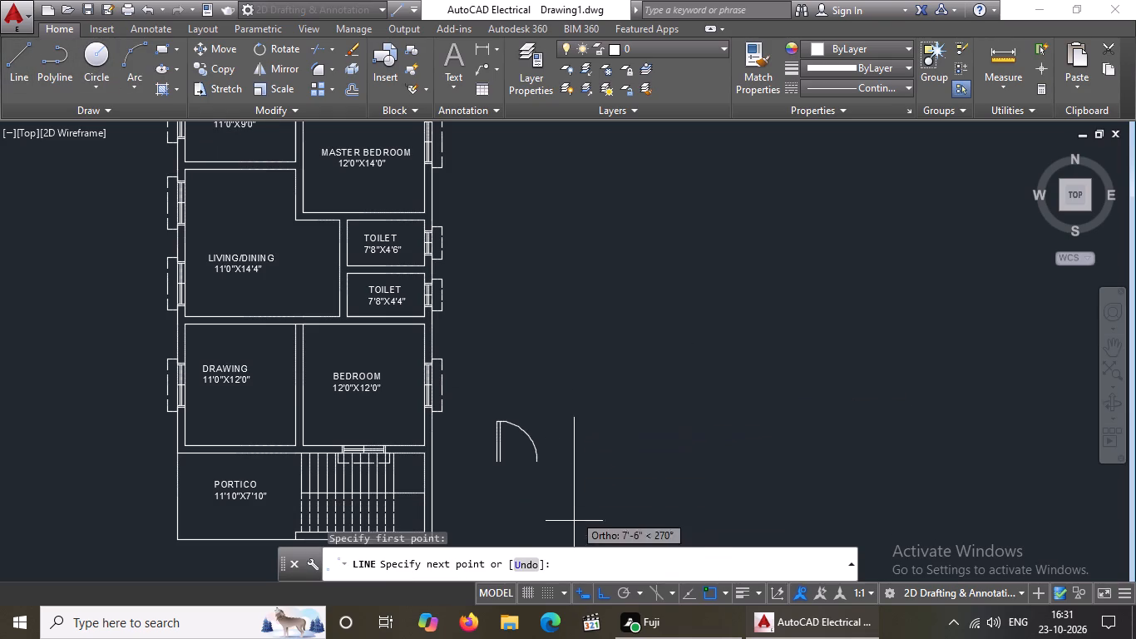
pyautogui.press('2')
pyautogui.press("'")
pyautogui.press('Return')
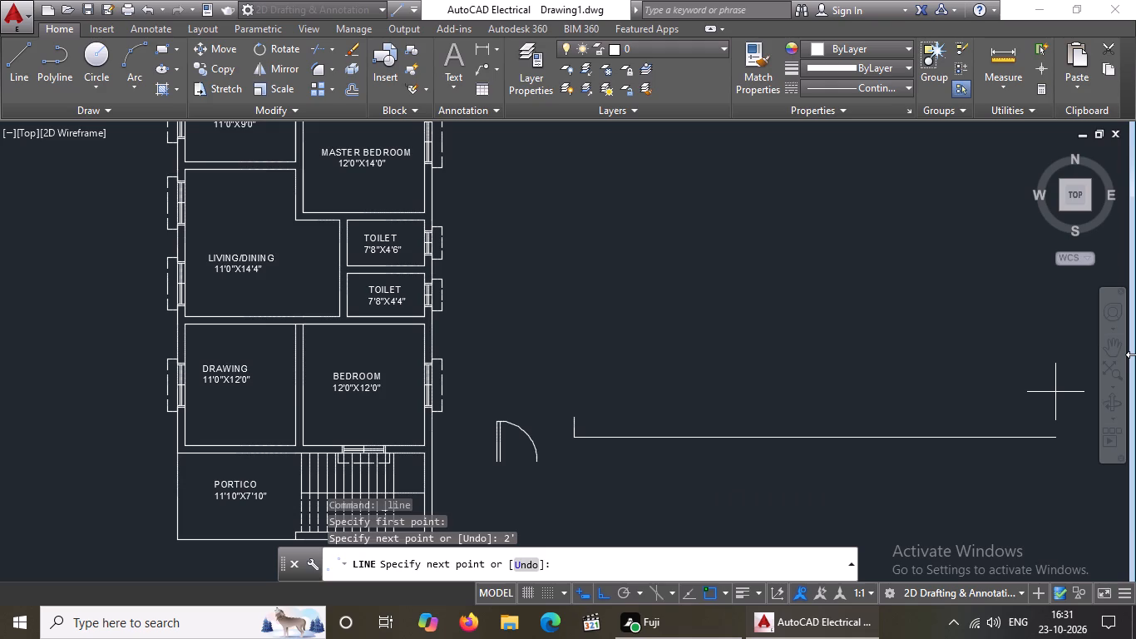
pyautogui.write("2'")
pyautogui.press('Return')
pyautogui.press('Return')
pyautogui.scroll(2, 581, 435)
pyautogui.press('Escape')
# Offset the smaller L's vertical line 2" to the east to form its door leaf.
pyautogui.press('o')
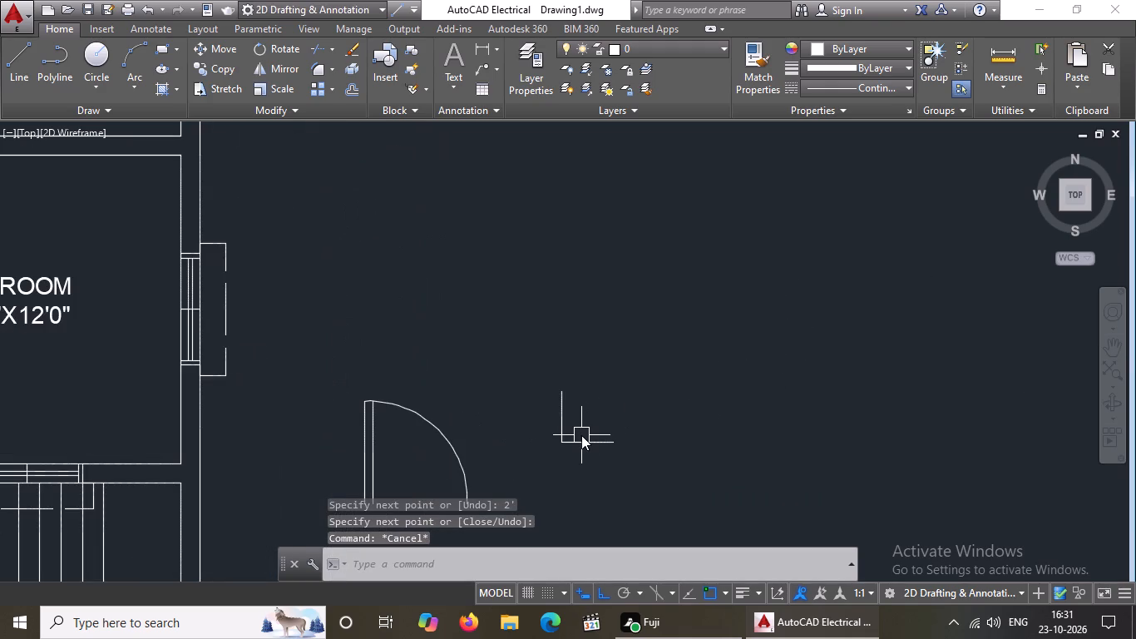
pyautogui.press('Return')
pyautogui.write('2"')
pyautogui.press('Return')
pyautogui.moveTo(558, 428); pyautogui.dragTo(571, 422)
pyautogui.click(605, 409)
pyautogui.press('Escape')
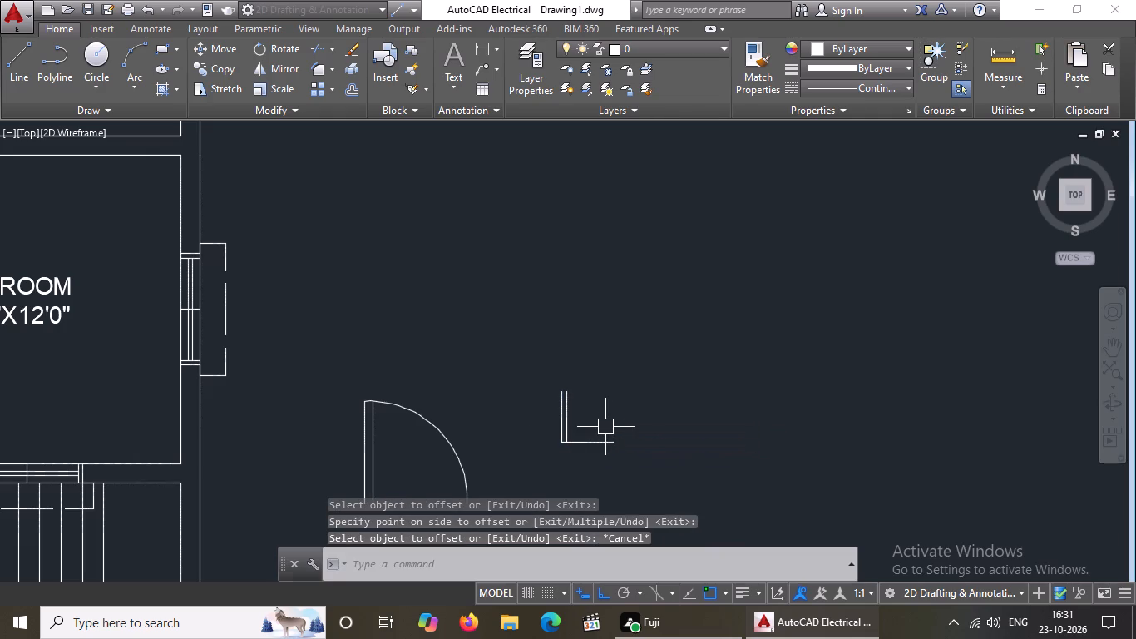
# Draw a three-point arc through the tops of the small leaf lines to the east end of the 2' base line.
pyautogui.click(135, 58)
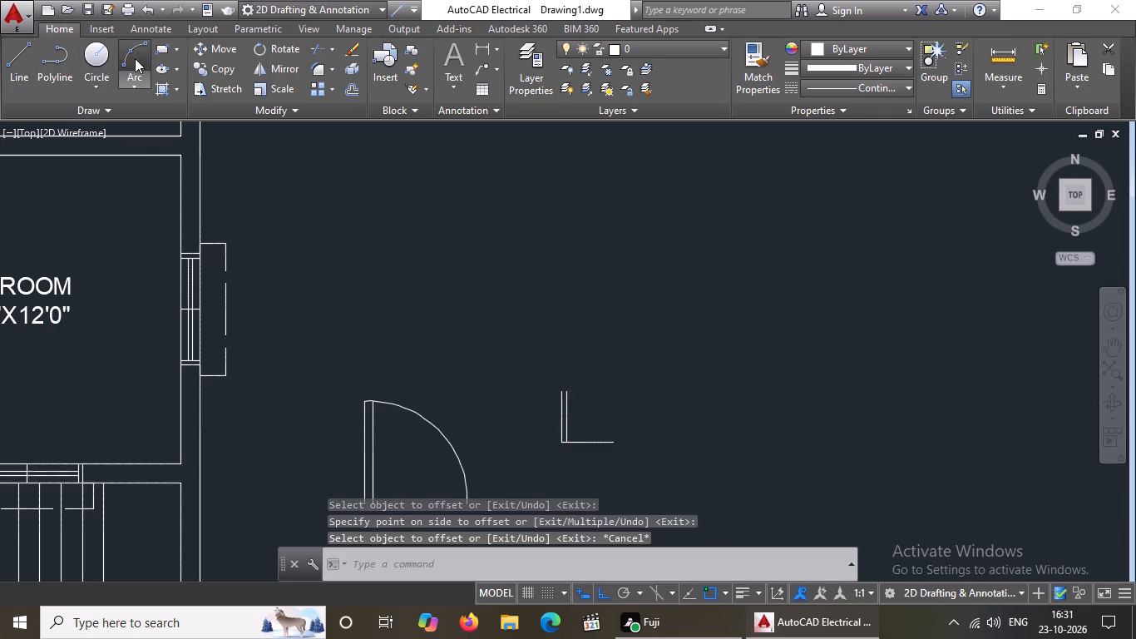
pyautogui.scroll(2, 561, 394)
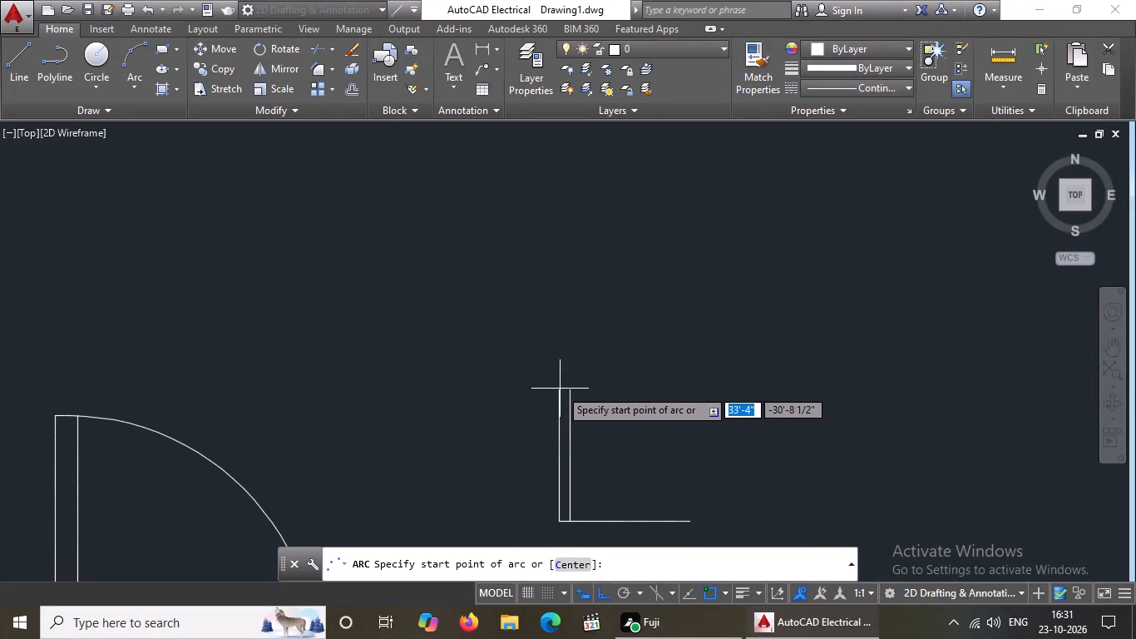
pyautogui.click(559, 389)
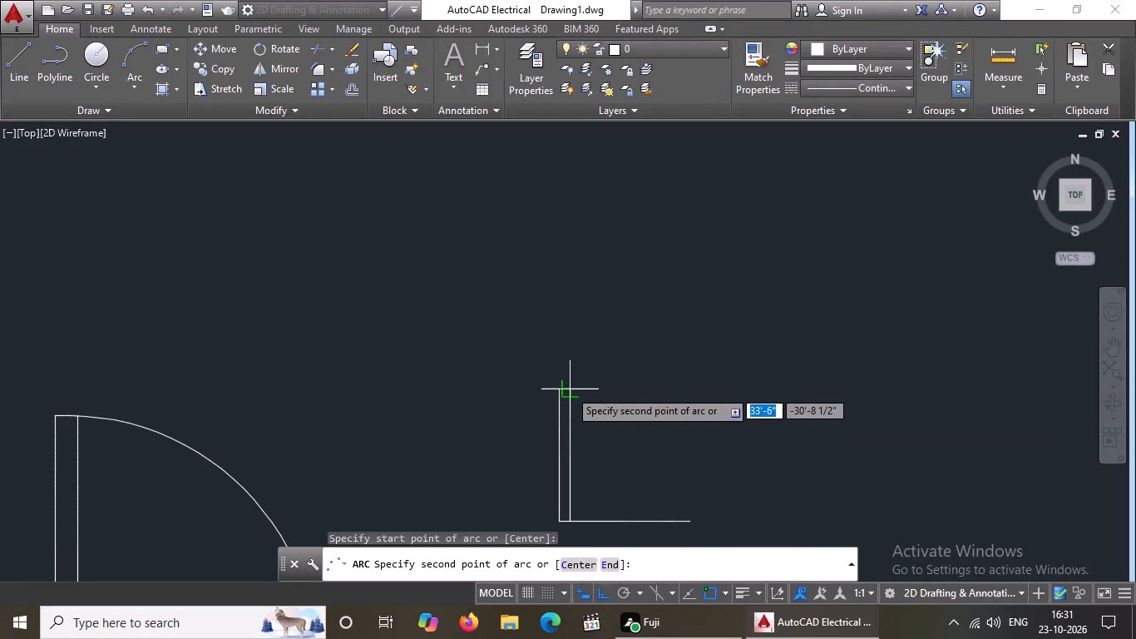
pyautogui.moveTo(569, 389); pyautogui.dragTo(577, 399)
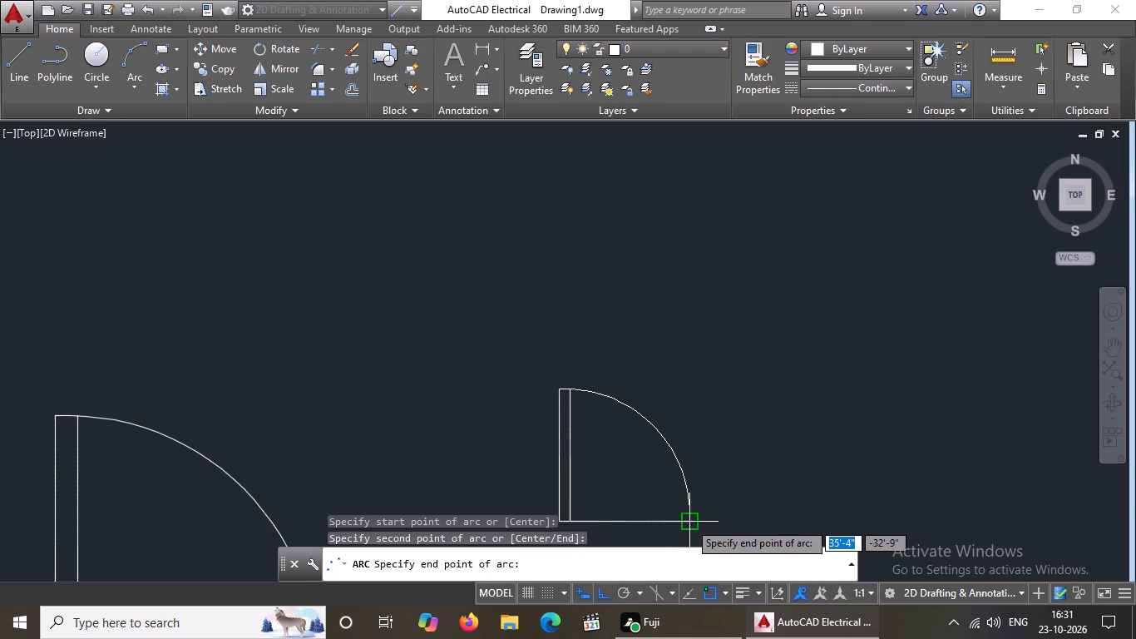
pyautogui.click(689, 521)
pyautogui.press('Escape')
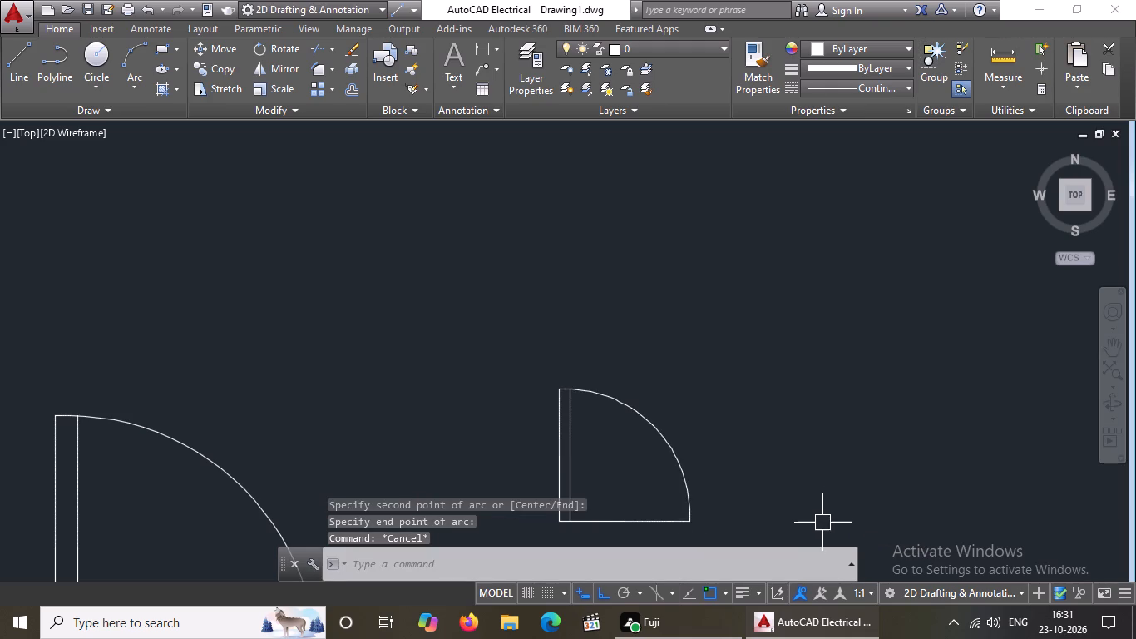
# Erase the 2' horizontal base line beneath the smaller door's swing arc.
pyautogui.scroll(-3, 630, 433)
pyautogui.scroll(3, 633, 453)
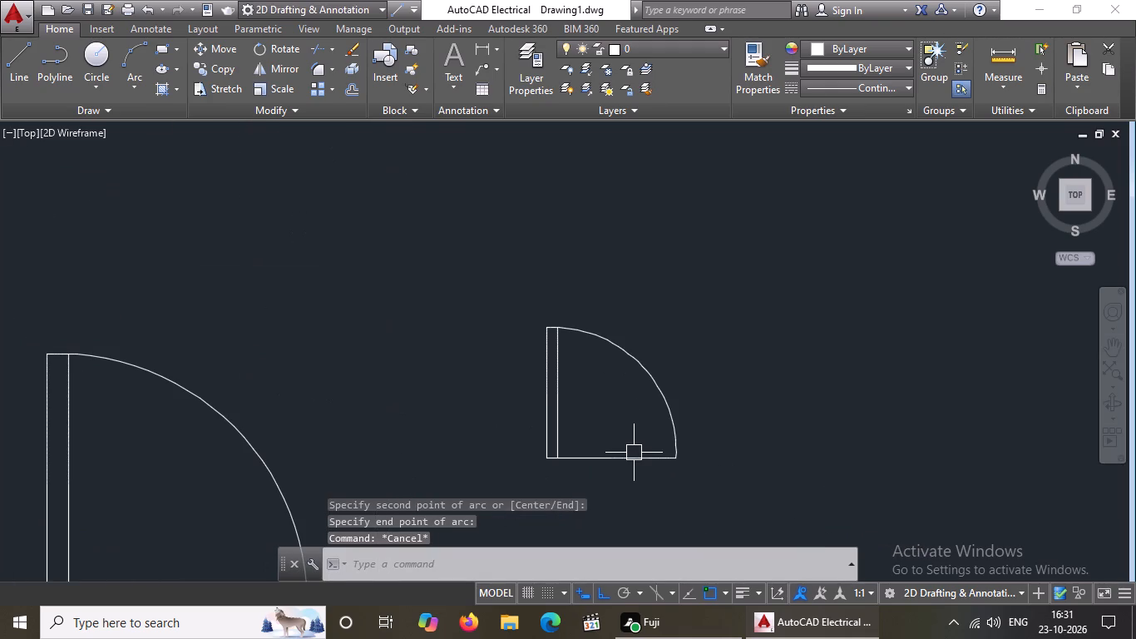
pyautogui.click(634, 458)
pyautogui.press('Delete')
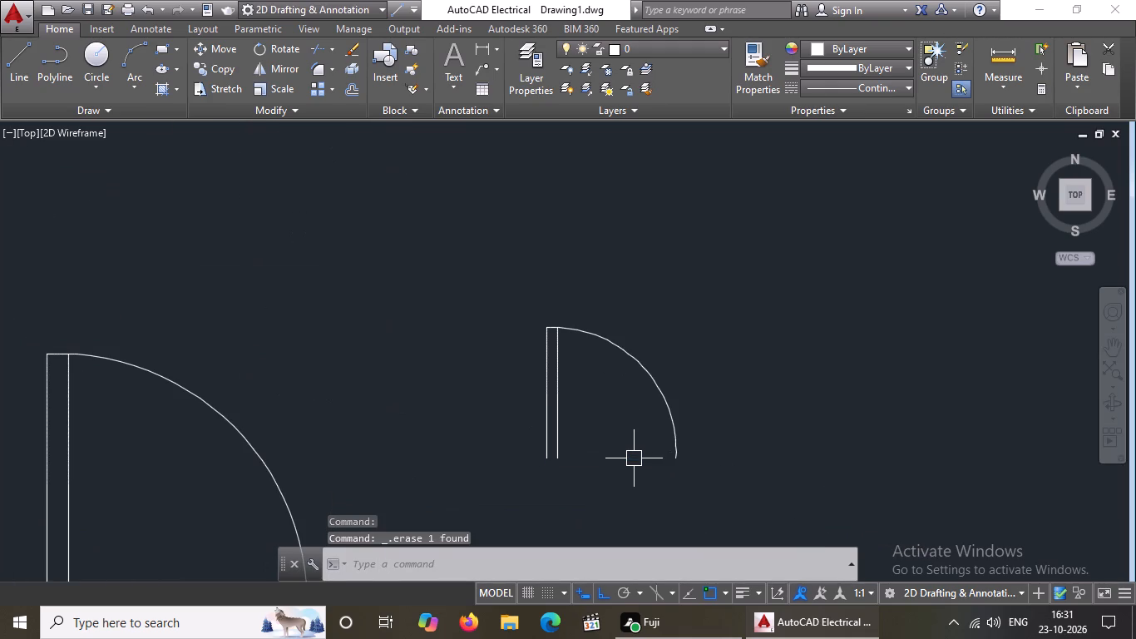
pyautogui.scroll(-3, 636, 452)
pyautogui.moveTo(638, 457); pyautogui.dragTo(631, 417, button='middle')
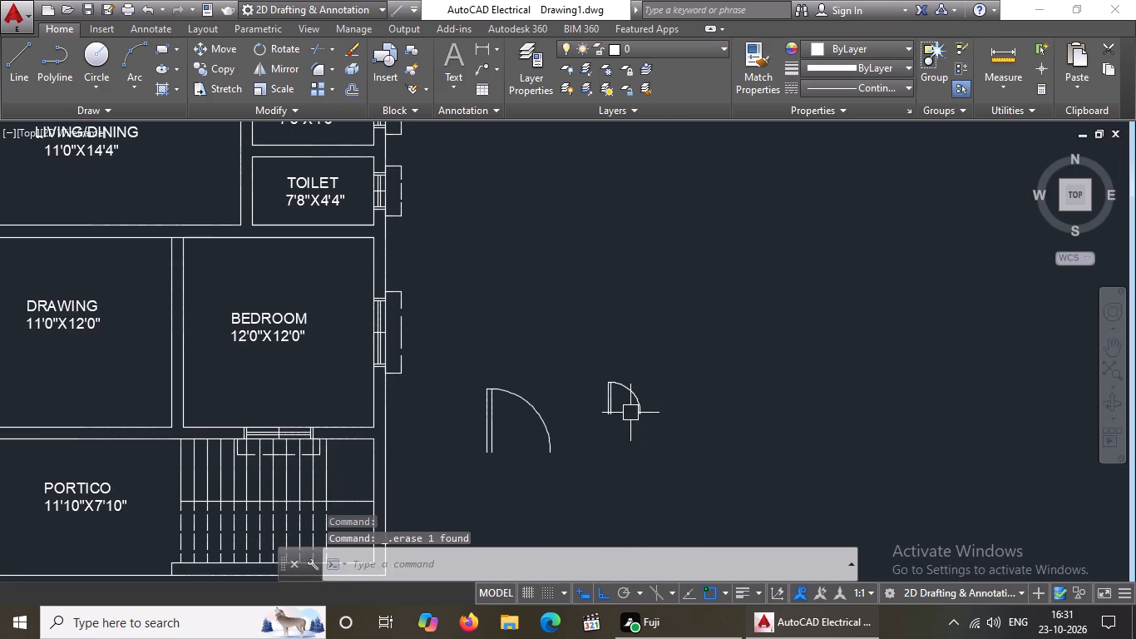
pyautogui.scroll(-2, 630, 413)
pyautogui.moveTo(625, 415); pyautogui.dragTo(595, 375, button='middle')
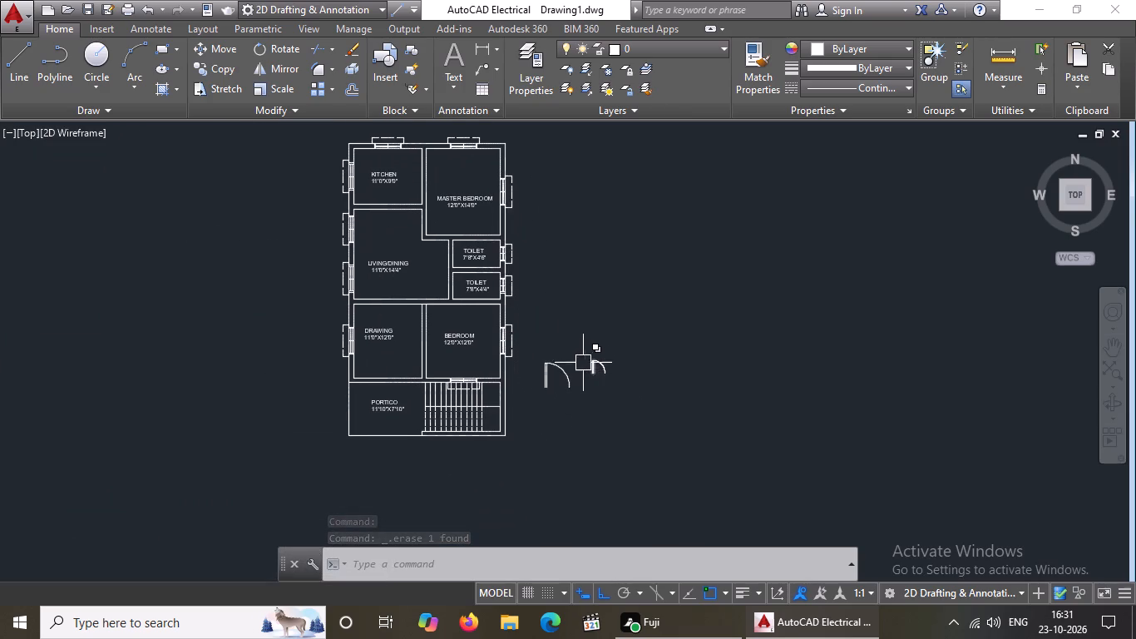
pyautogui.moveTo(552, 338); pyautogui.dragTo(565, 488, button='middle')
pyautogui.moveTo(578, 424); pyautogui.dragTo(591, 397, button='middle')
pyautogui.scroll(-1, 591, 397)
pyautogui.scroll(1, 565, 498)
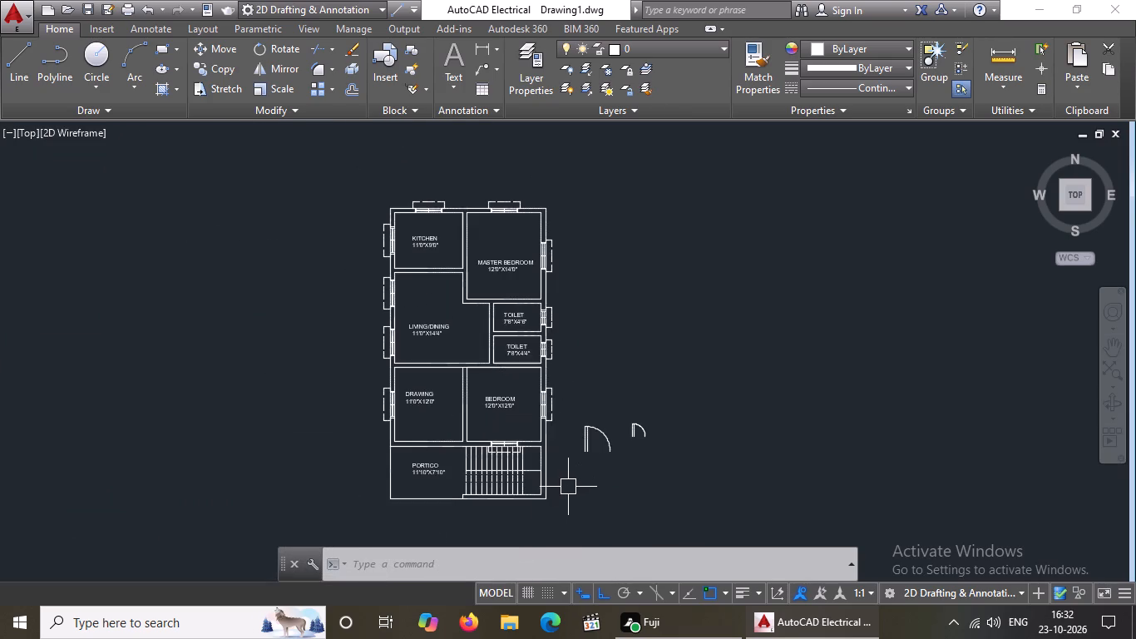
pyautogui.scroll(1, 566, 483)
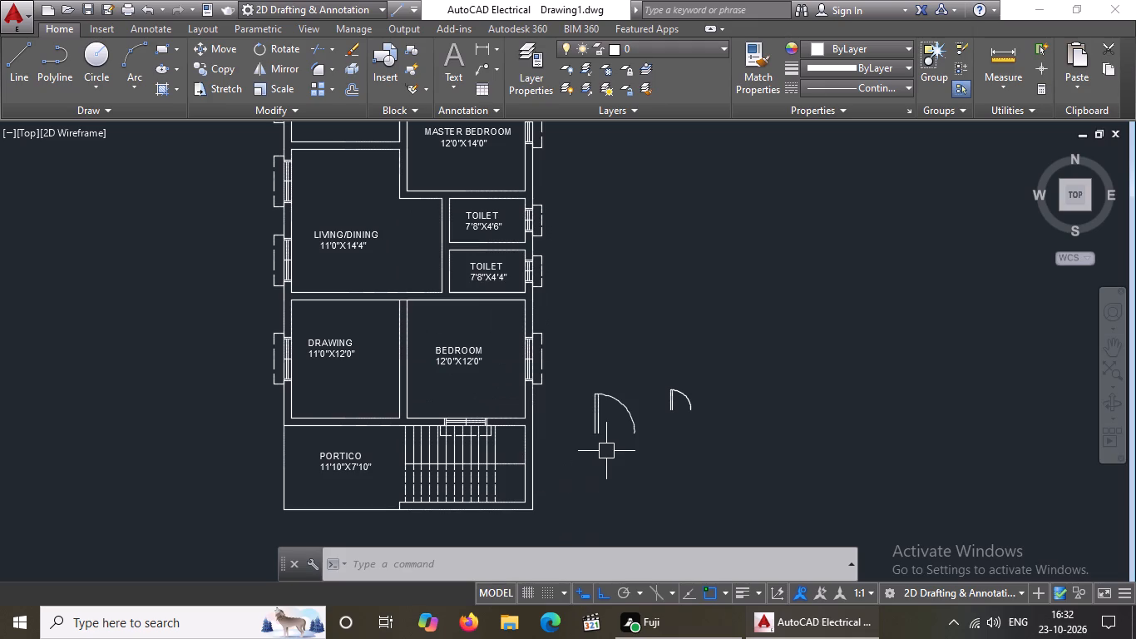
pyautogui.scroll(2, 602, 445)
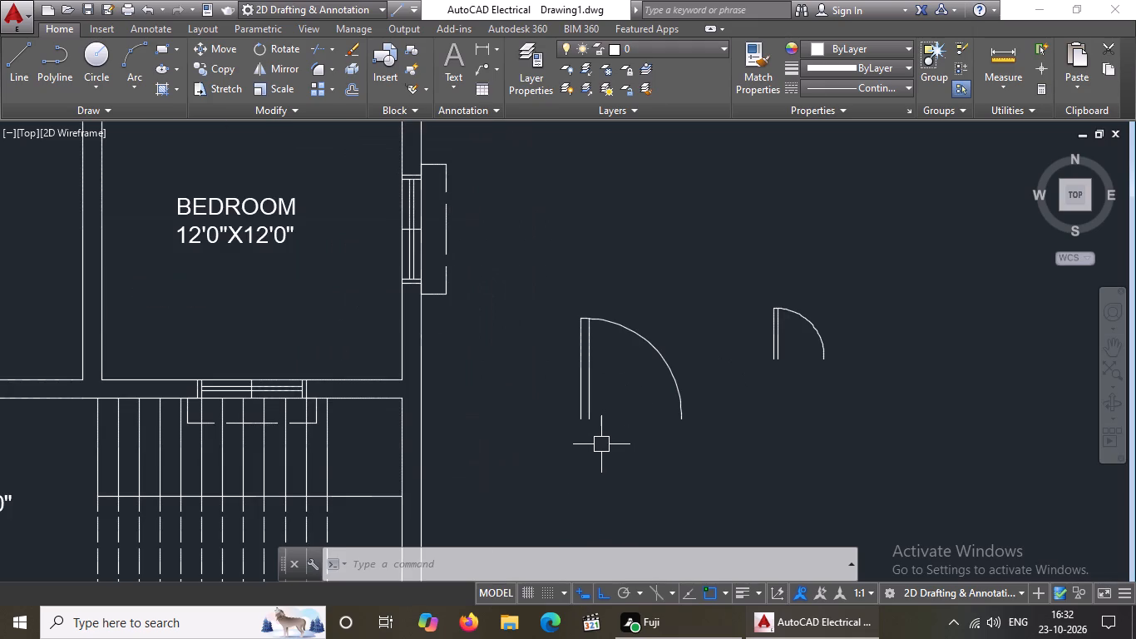
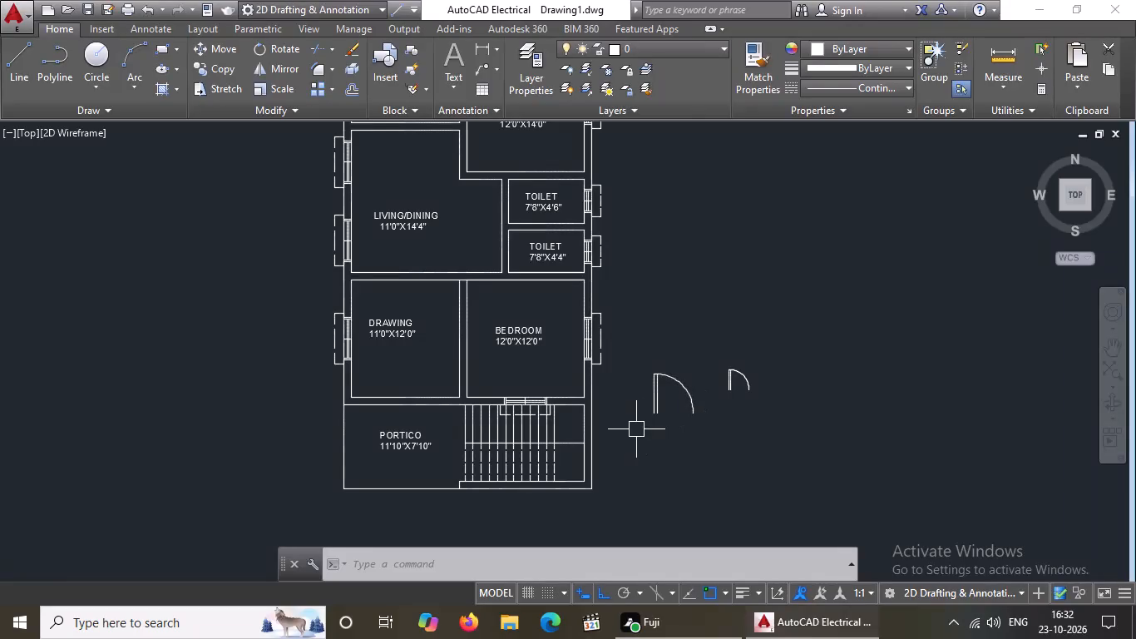
# Move both door symbols about 45' horizontally, from the east side of the floor plan to its west side.
pyautogui.scroll(1, 683, 408)
pyautogui.scroll(-1, 683, 408)
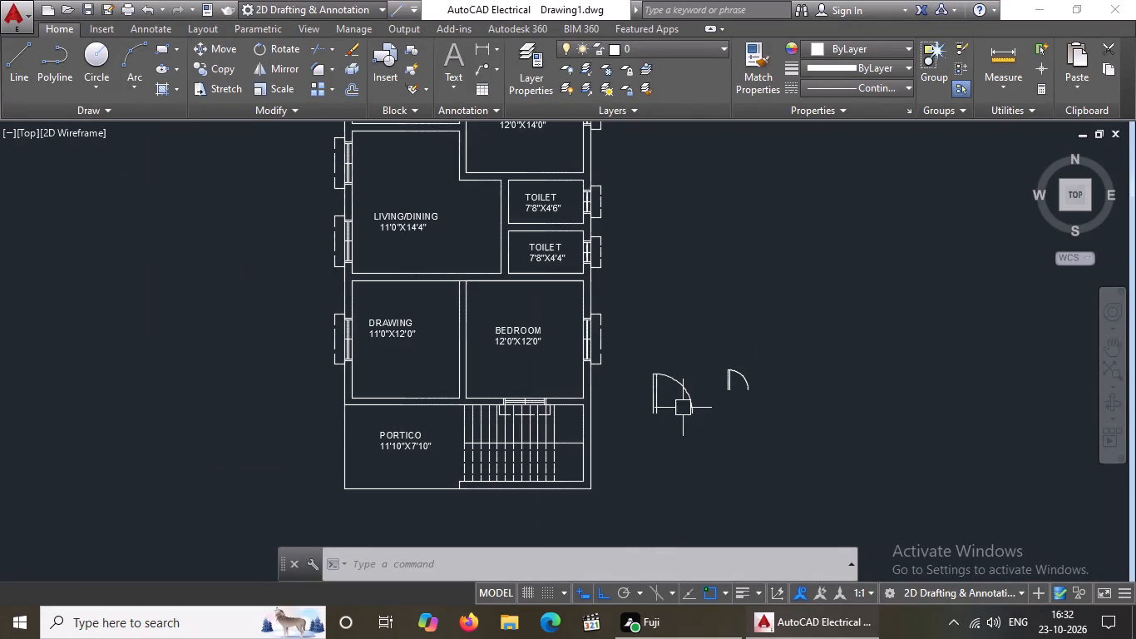
pyautogui.scroll(-2, 684, 402)
pyautogui.scroll(2, 720, 382)
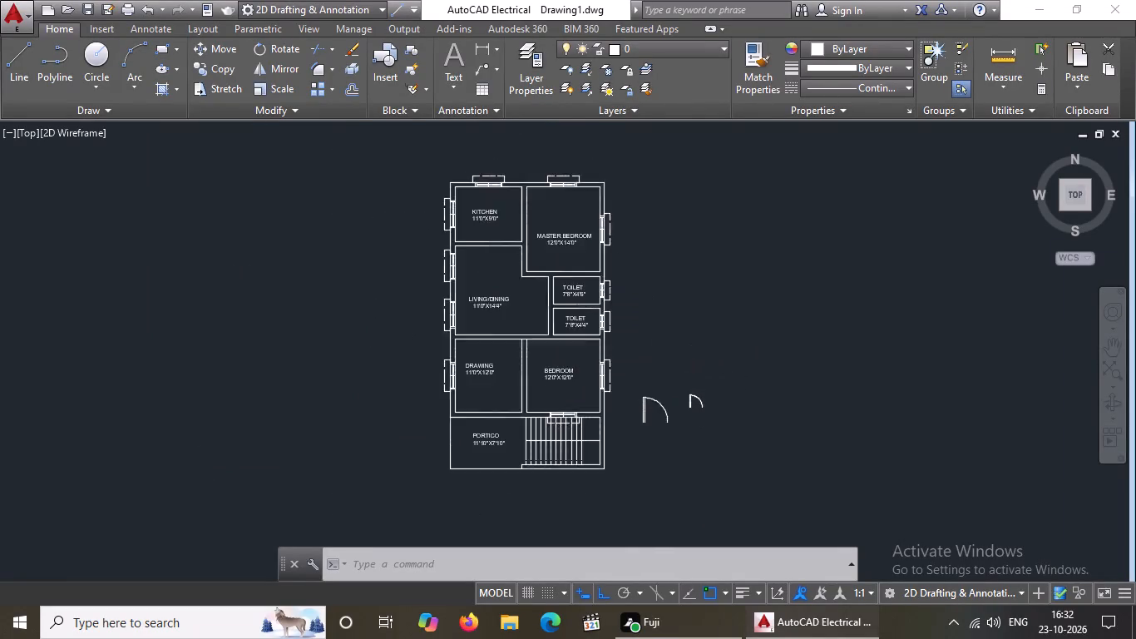
pyautogui.click(578, 370)
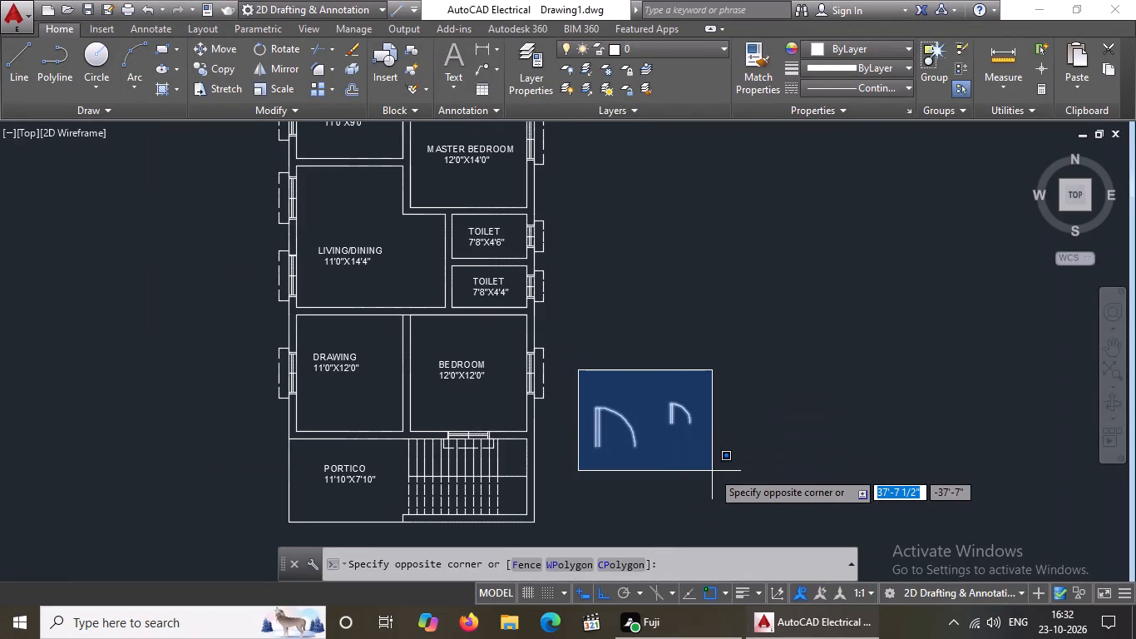
pyautogui.click(712, 471)
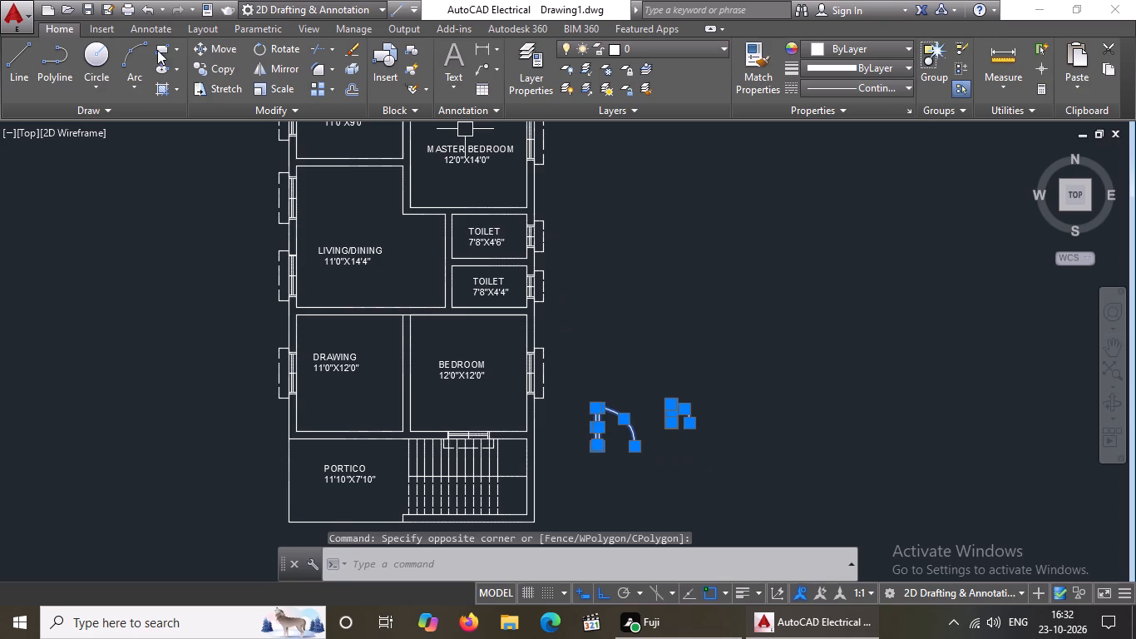
pyautogui.click(216, 46)
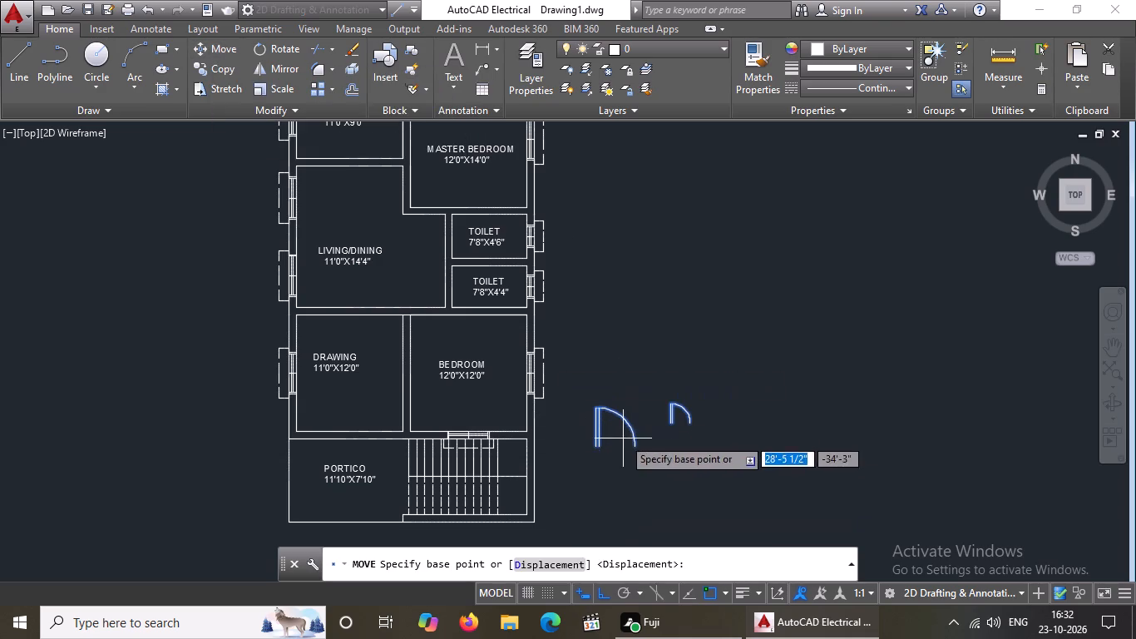
pyautogui.click(624, 437)
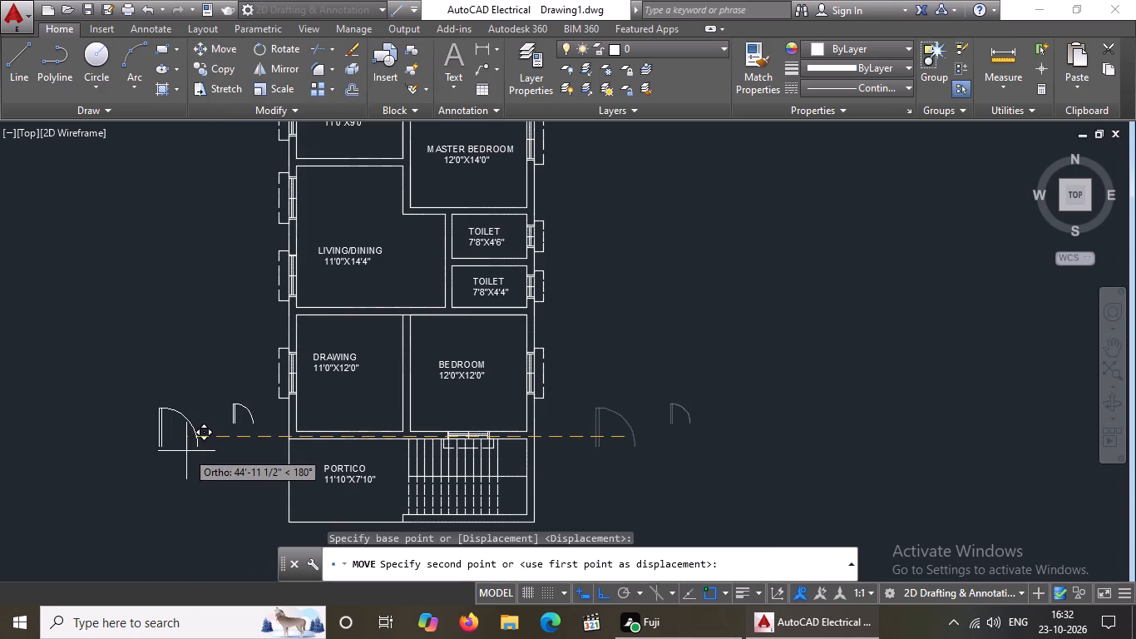
pyautogui.click(186, 451)
pyautogui.press('Escape')
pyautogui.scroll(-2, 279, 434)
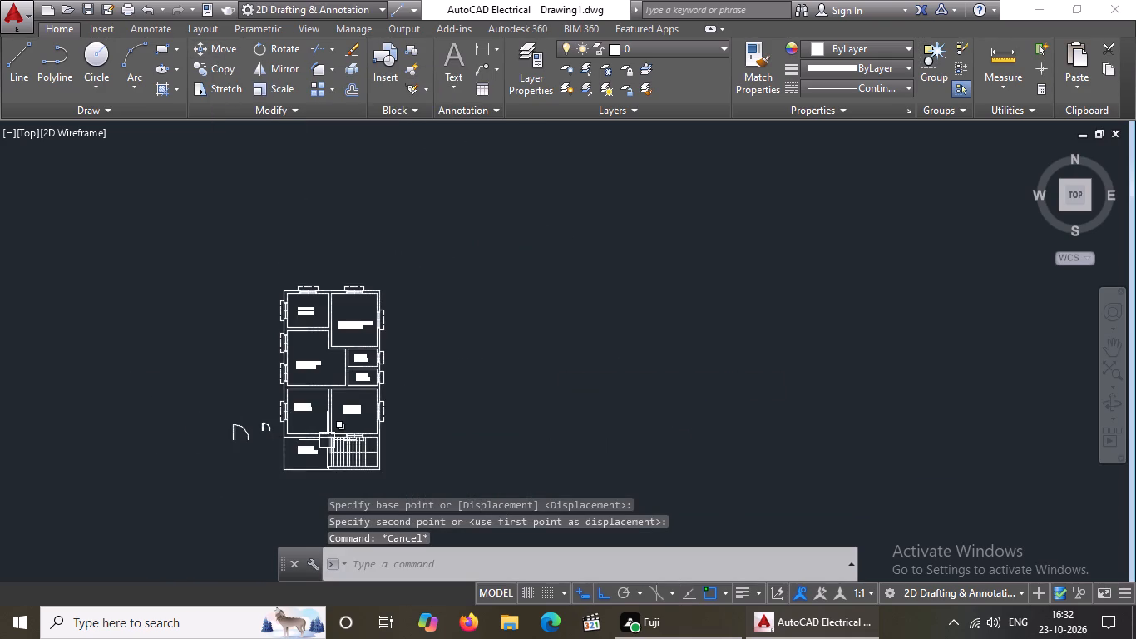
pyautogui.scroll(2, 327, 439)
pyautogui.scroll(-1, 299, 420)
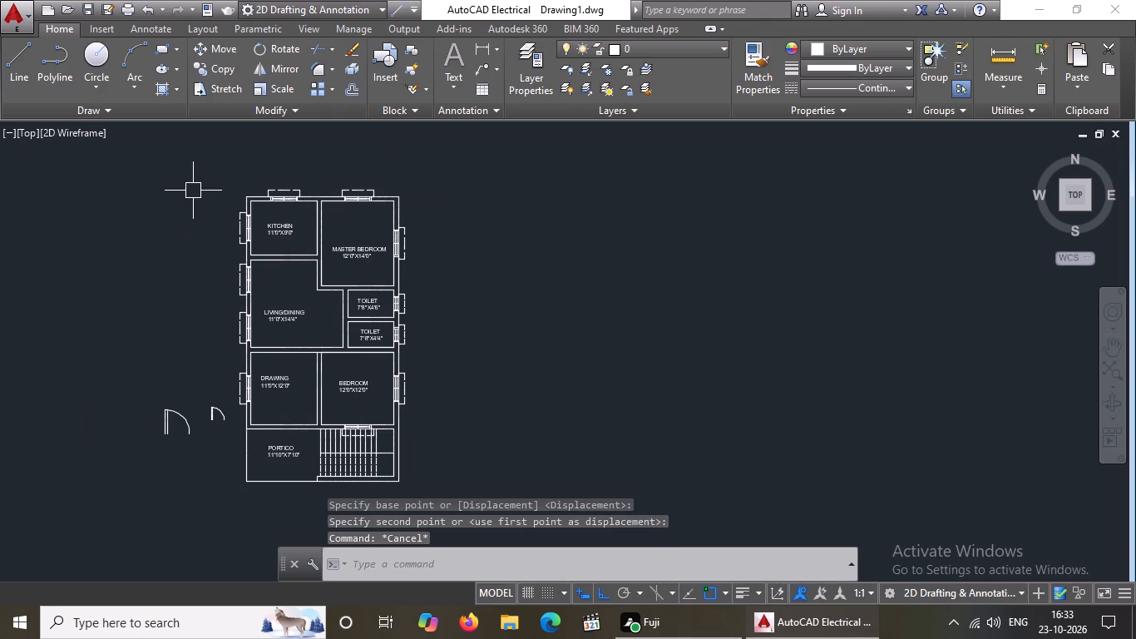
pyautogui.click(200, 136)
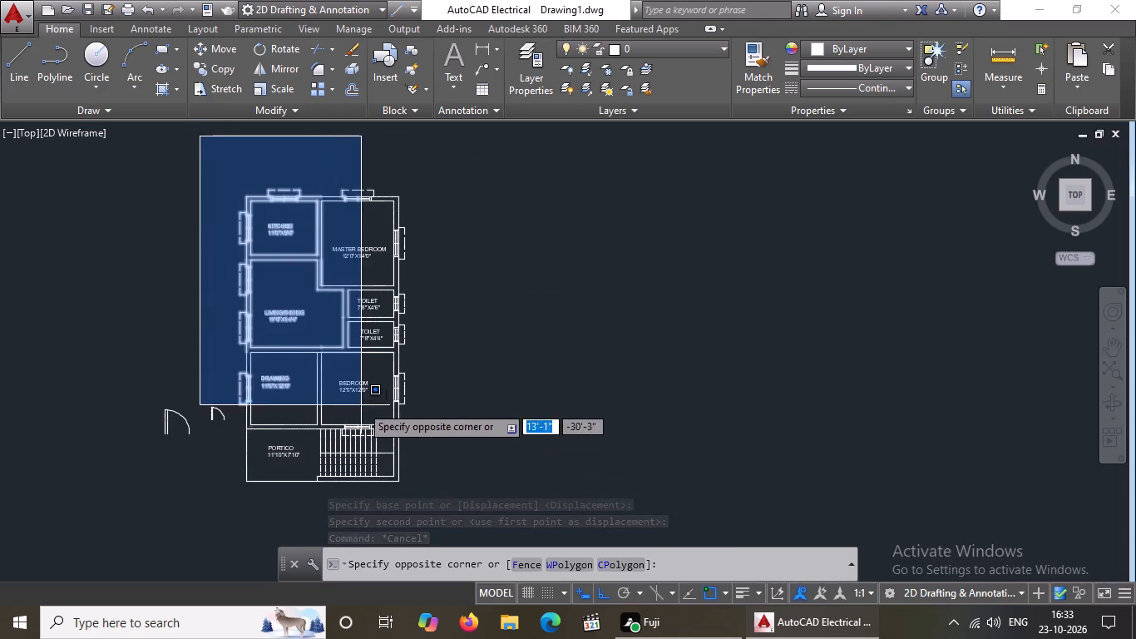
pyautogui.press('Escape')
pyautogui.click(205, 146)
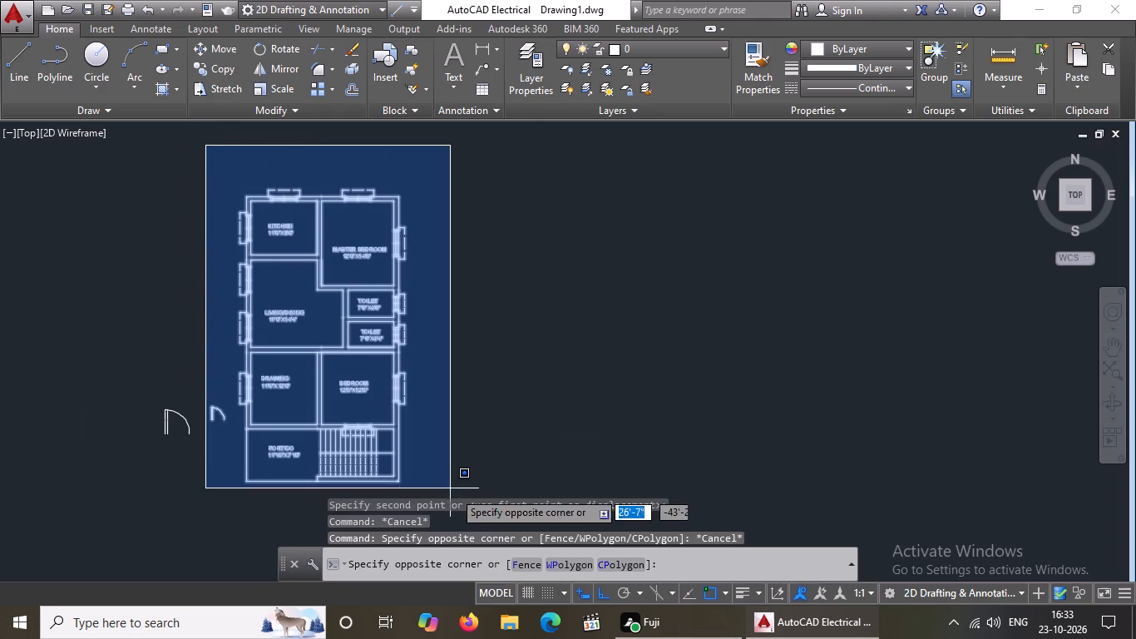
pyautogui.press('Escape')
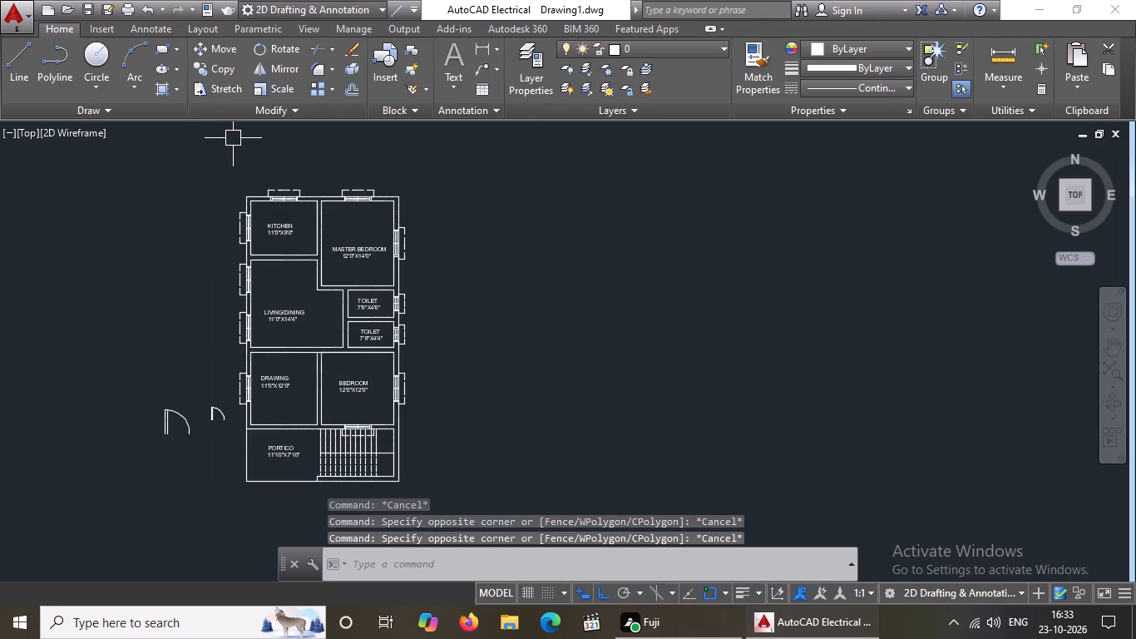
# Copy the whole floor plan, without the two door symbols, horizontally to the empty area east of the original.
pyautogui.click(233, 137)
pyautogui.click(437, 493)
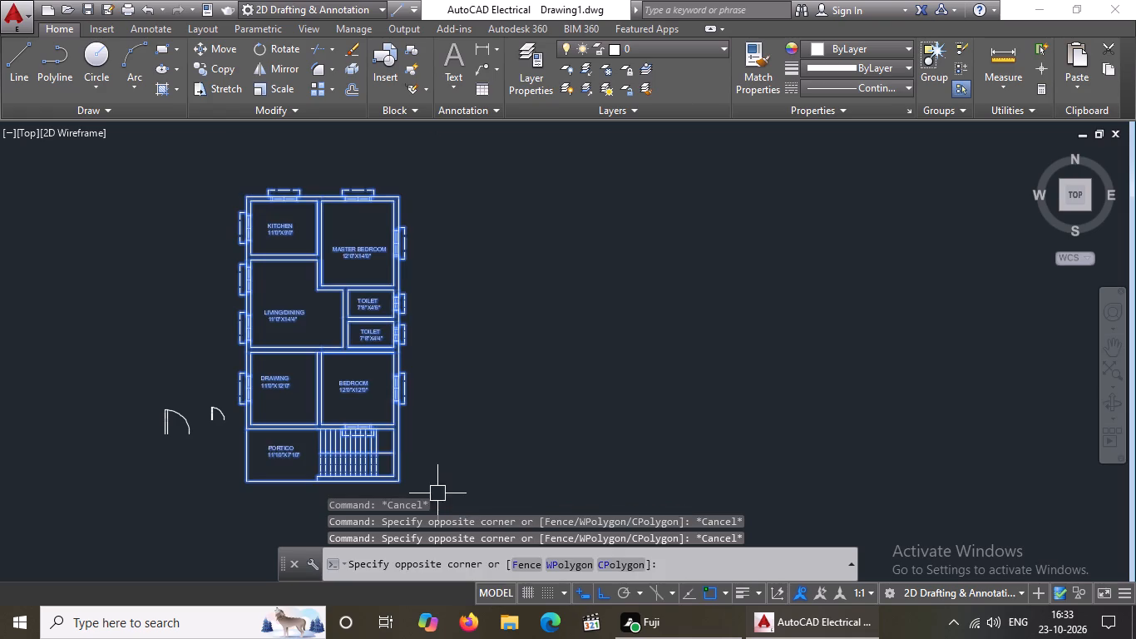
pyautogui.click(220, 68)
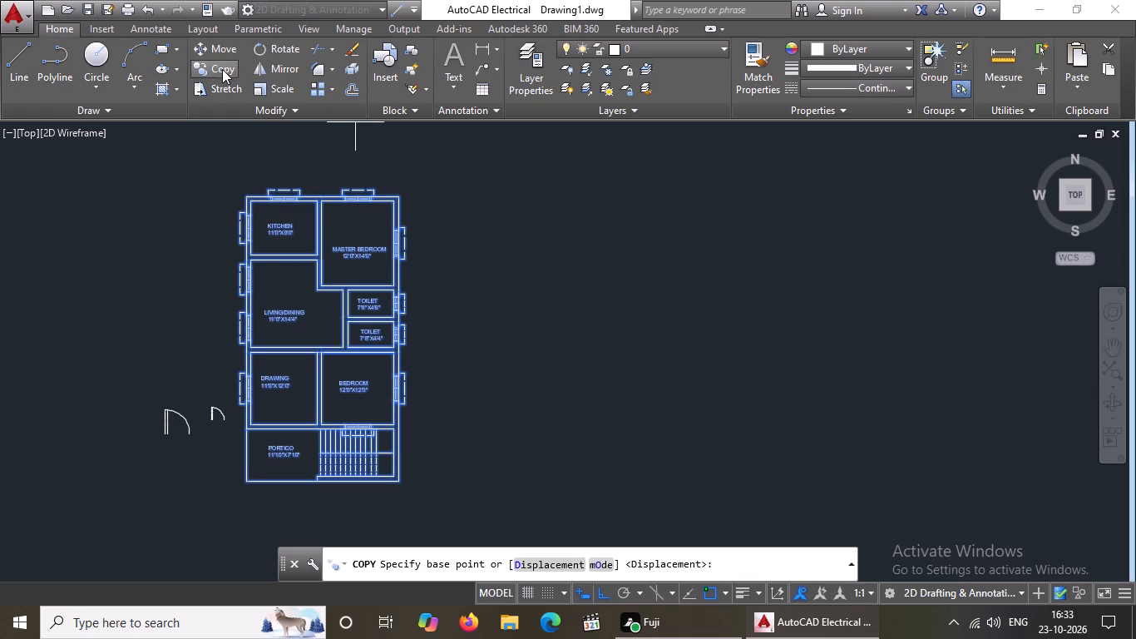
pyautogui.click(319, 315)
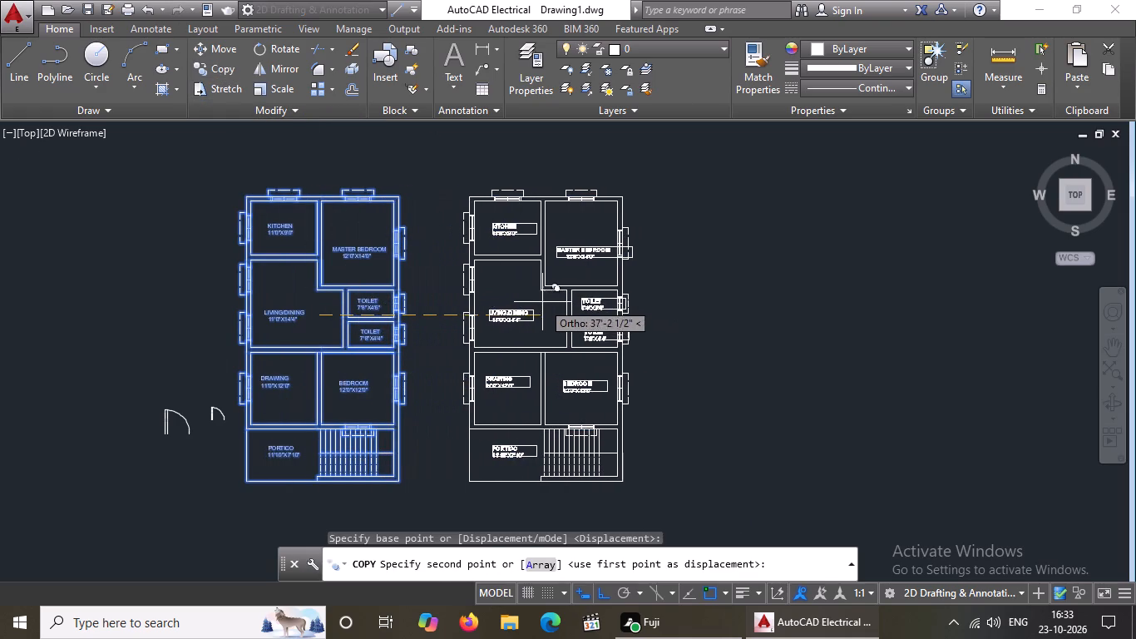
pyautogui.click(531, 290)
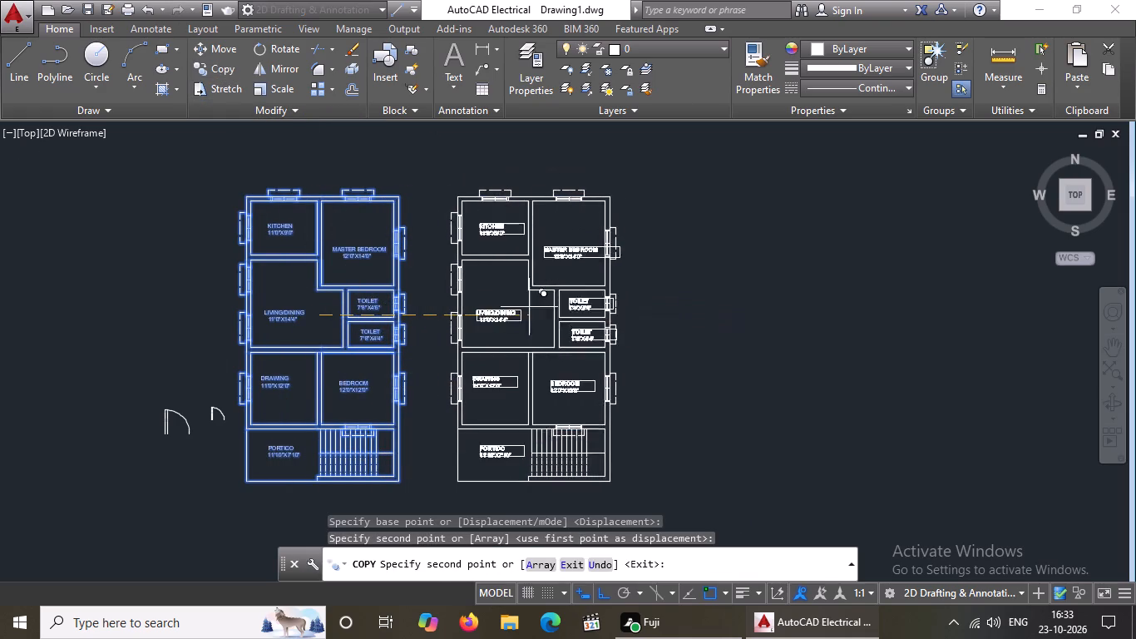
pyautogui.press('Escape')
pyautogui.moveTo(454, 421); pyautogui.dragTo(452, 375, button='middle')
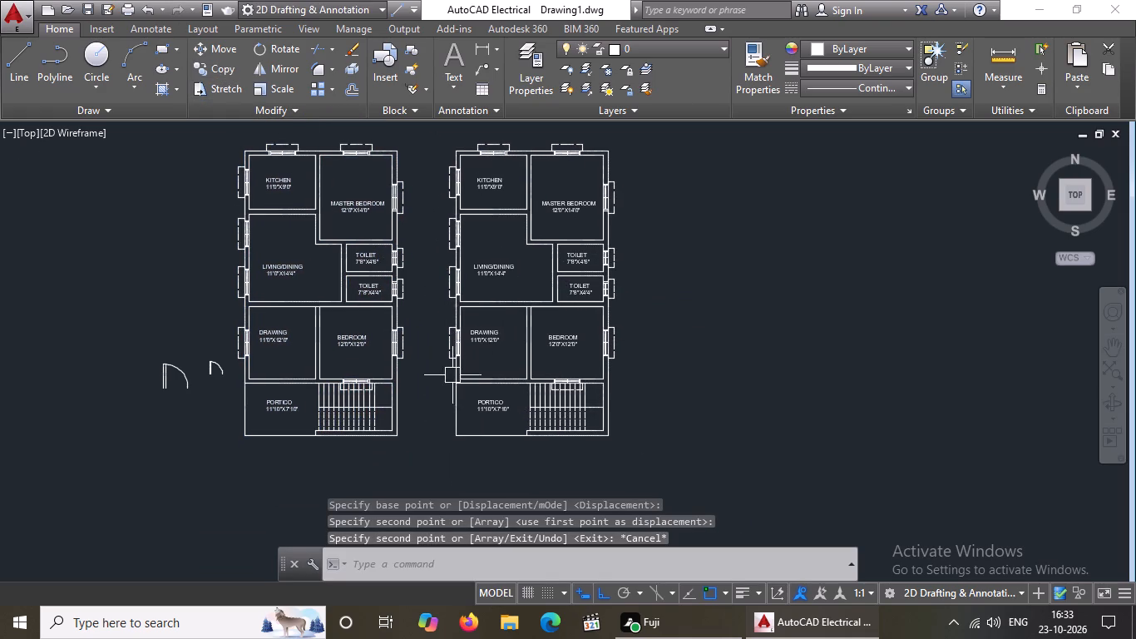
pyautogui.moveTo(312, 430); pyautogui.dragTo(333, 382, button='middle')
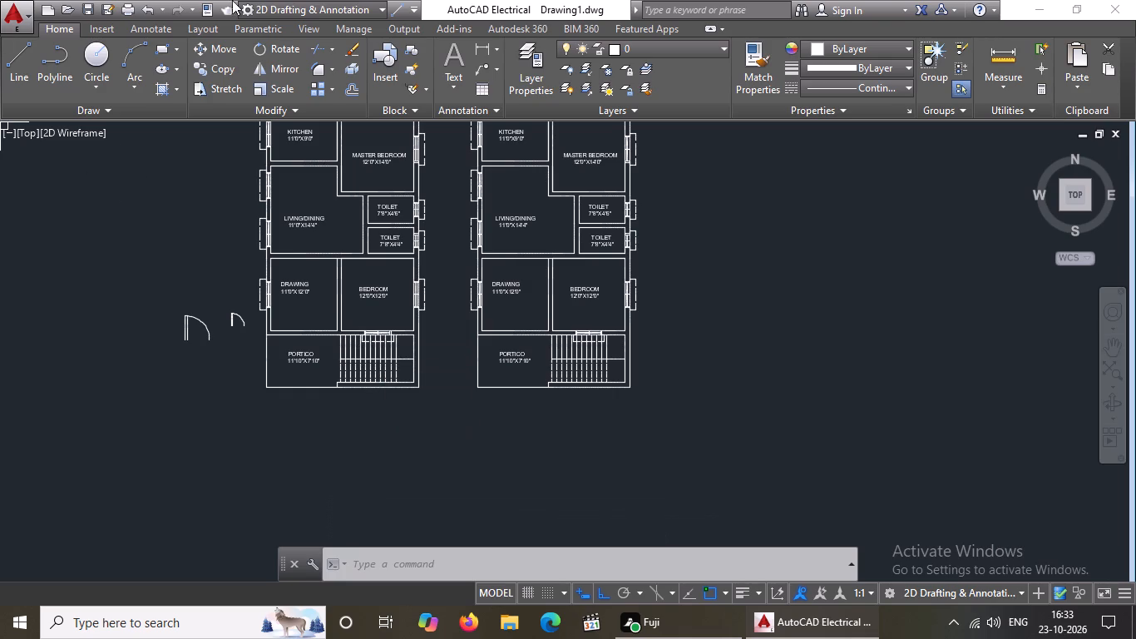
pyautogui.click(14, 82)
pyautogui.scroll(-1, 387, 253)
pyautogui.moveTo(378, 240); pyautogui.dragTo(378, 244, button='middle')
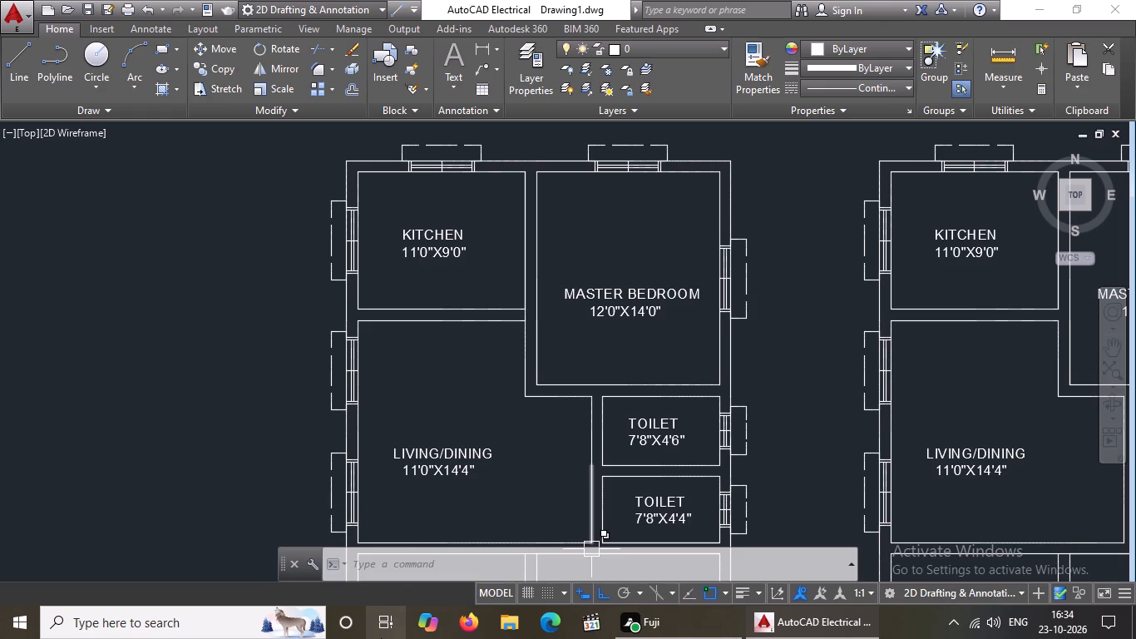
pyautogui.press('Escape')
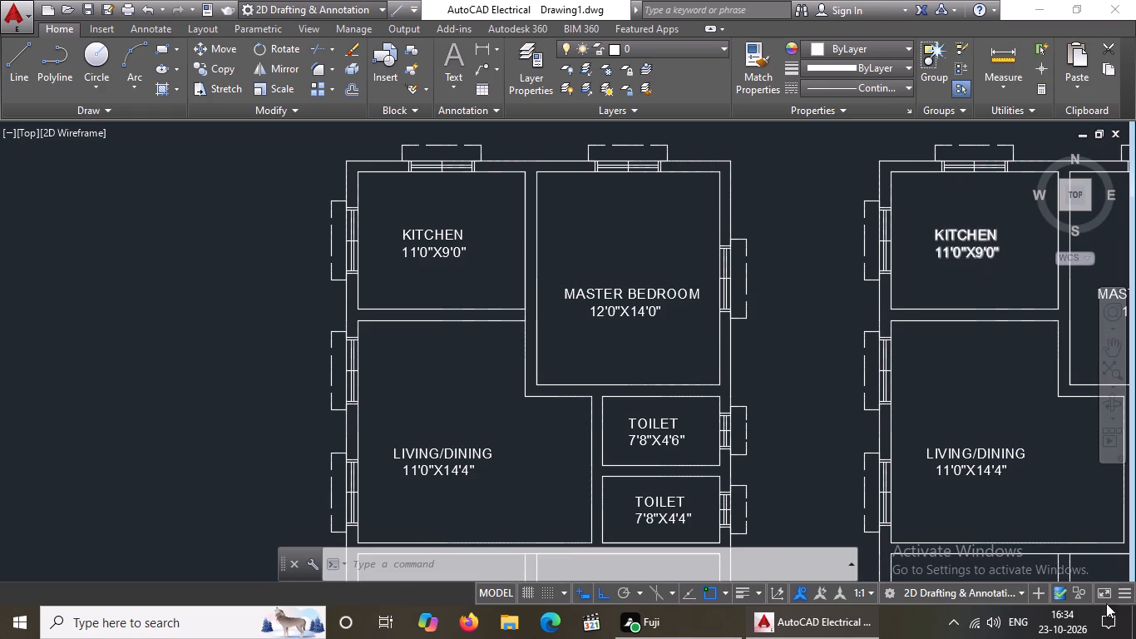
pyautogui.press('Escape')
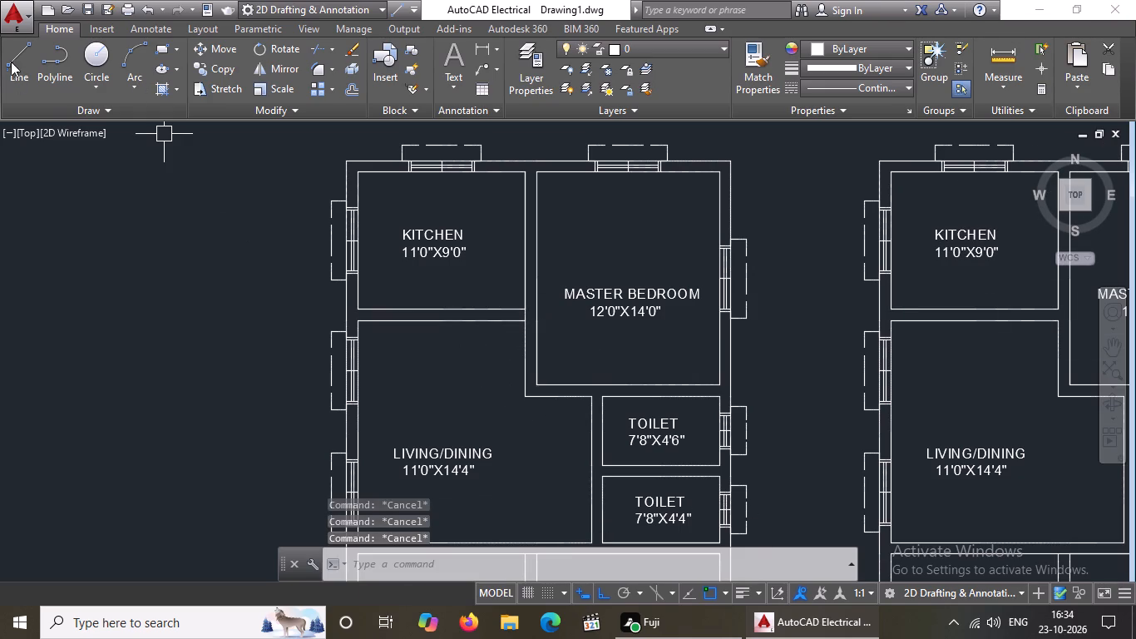
# Draw a 9" horizontal line across the wall from the master bedroom's inner southwest corner in the original plan.
pyautogui.click(16, 52)
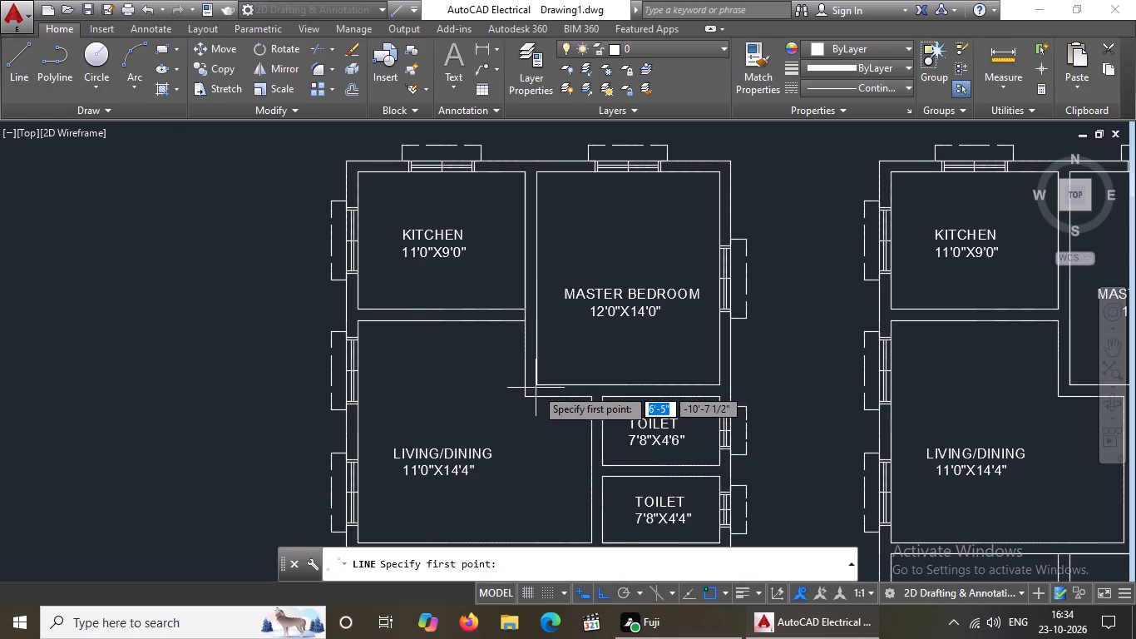
pyautogui.moveTo(536, 384); pyautogui.dragTo(526, 385)
pyautogui.write('9"')
pyautogui.press('Return')
pyautogui.press('Return')
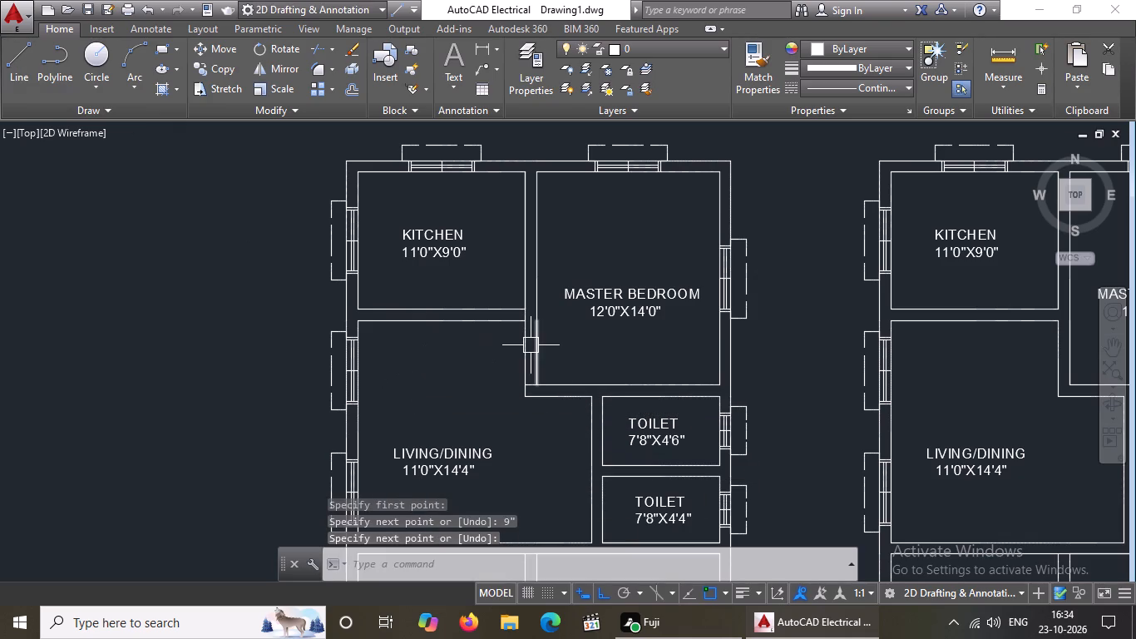
# Open the tool palettes and place one Door - Imperial and one Door - Metric block west of the original floor plan.
pyautogui.moveTo(531, 344); pyautogui.dragTo(410, 319, button='middle')
pyautogui.scroll(-2, 482, 301)
pyautogui.press('Escape')
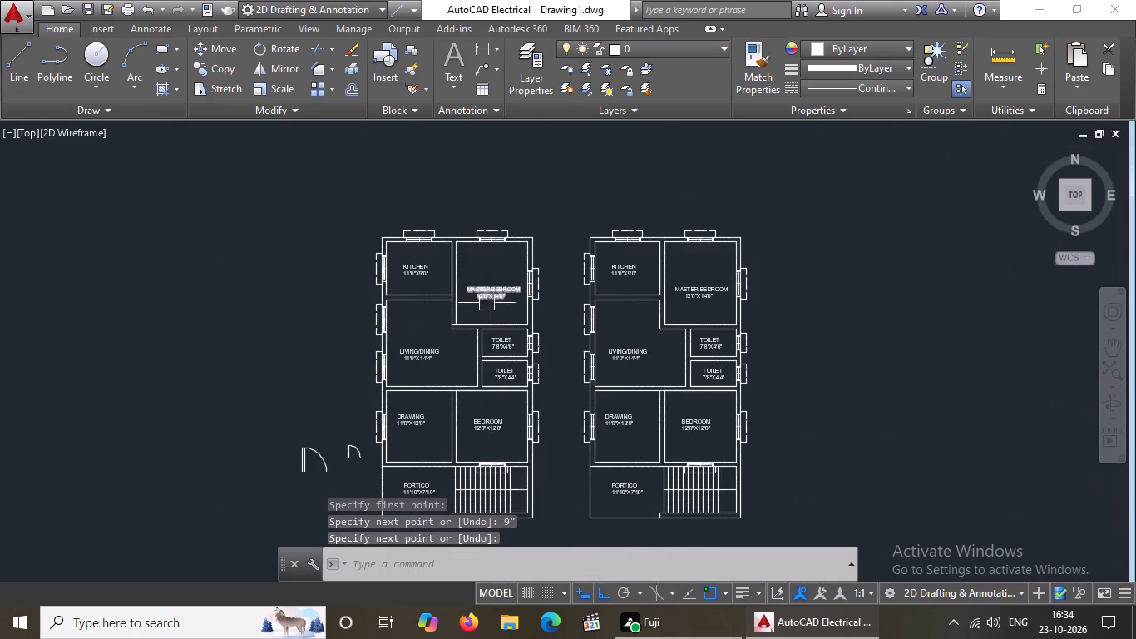
pyautogui.write('TP')
pyautogui.press('Return')
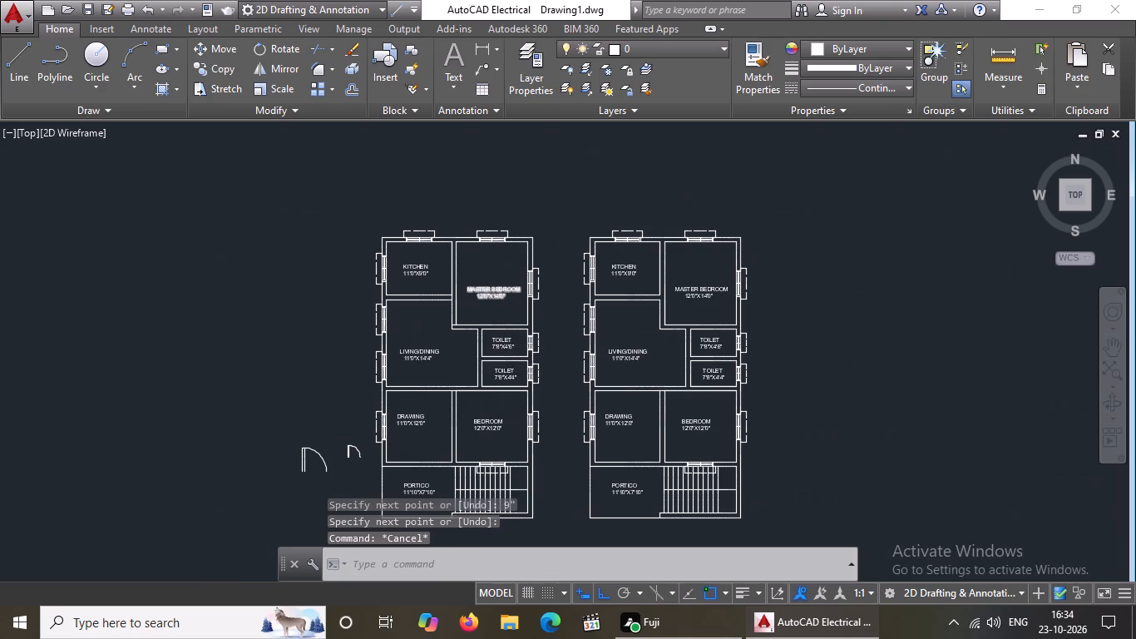
pyautogui.moveTo(1086, 186); pyautogui.dragTo(640, 214)
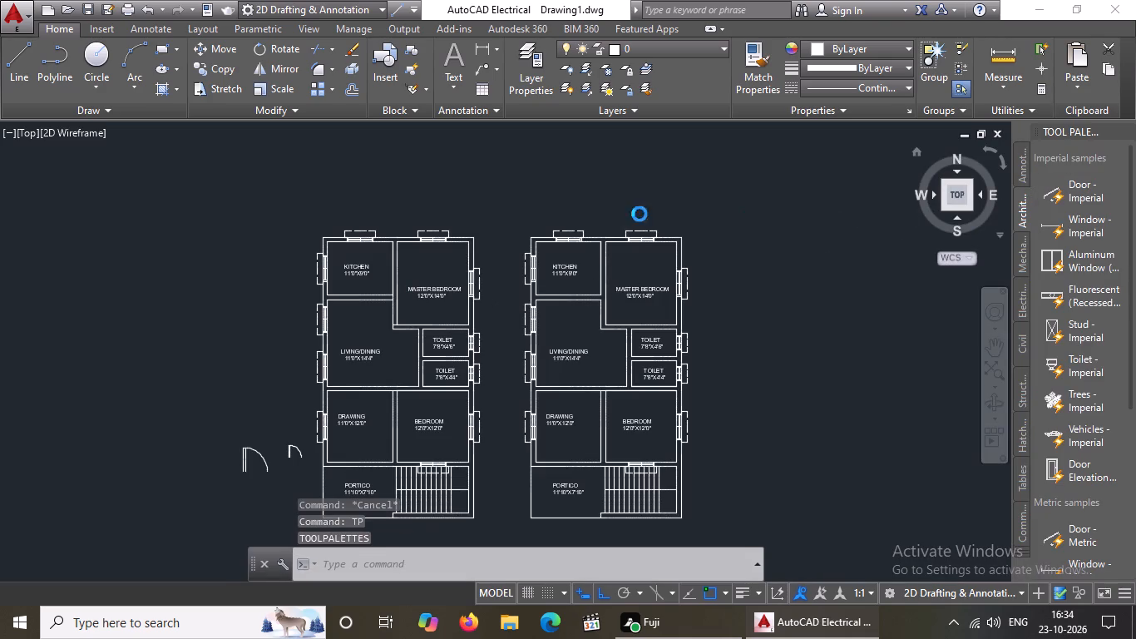
pyautogui.moveTo(640, 214); pyautogui.dragTo(242, 225)
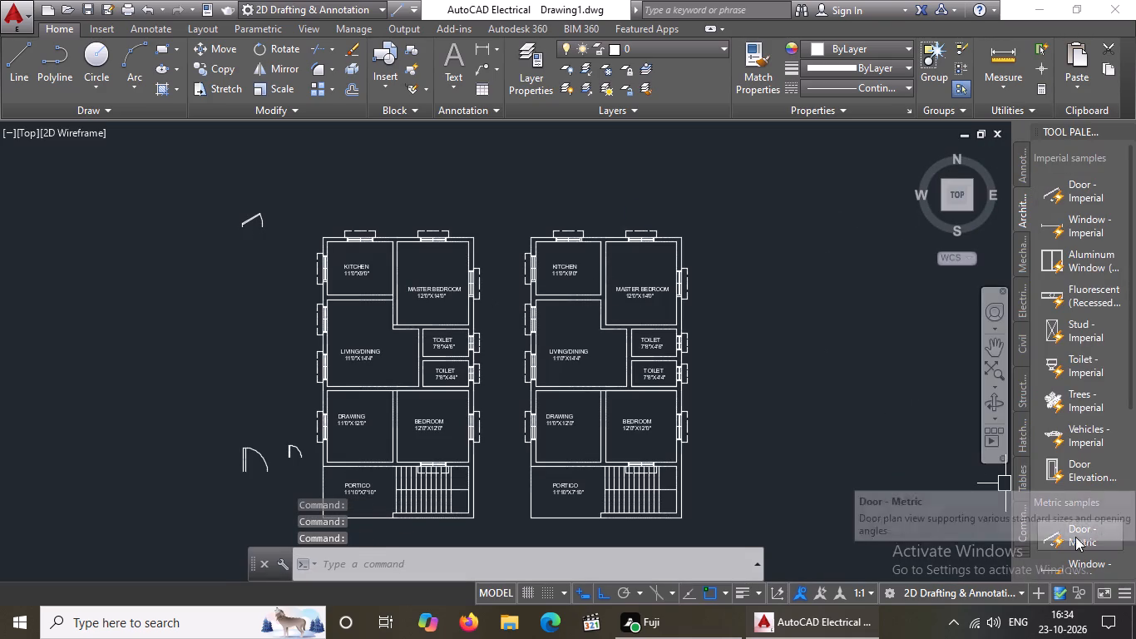
pyautogui.moveTo(1075, 537); pyautogui.dragTo(212, 269)
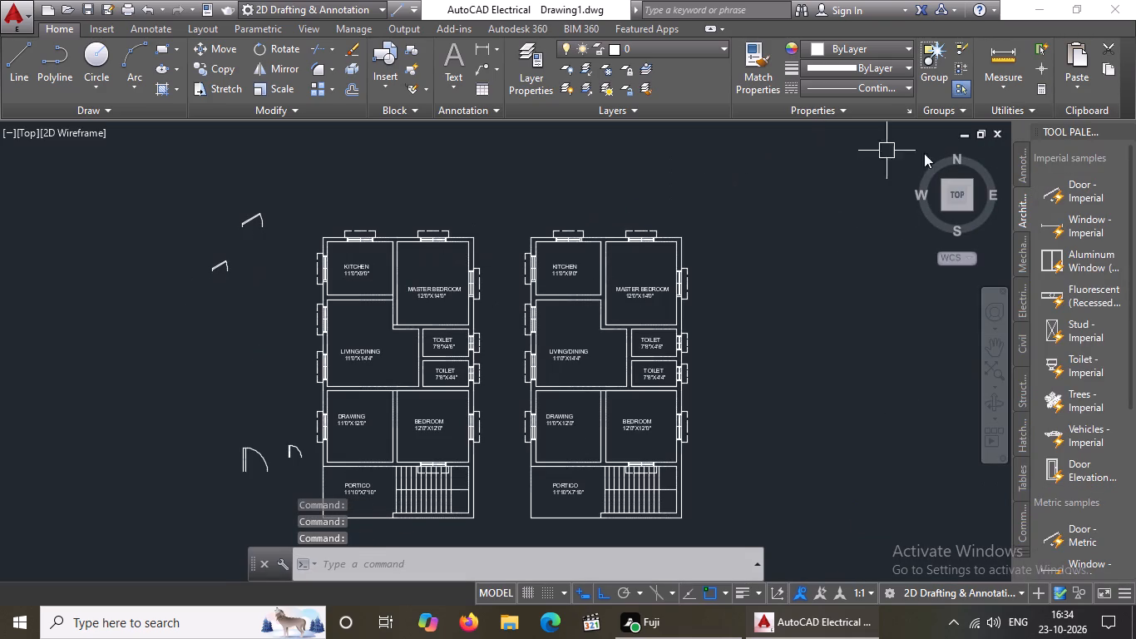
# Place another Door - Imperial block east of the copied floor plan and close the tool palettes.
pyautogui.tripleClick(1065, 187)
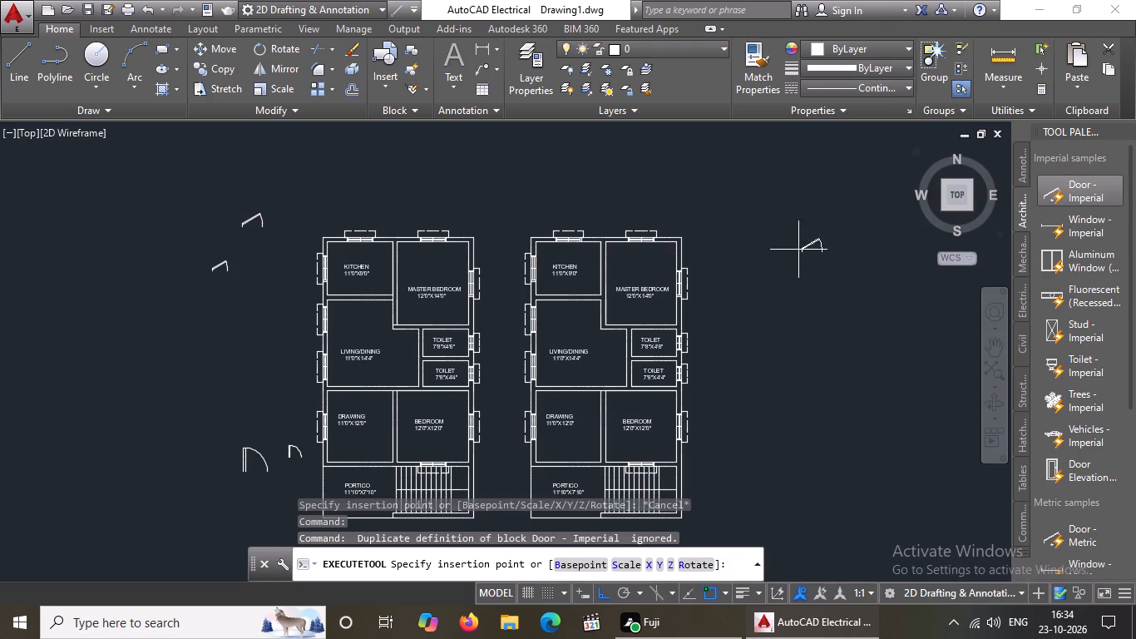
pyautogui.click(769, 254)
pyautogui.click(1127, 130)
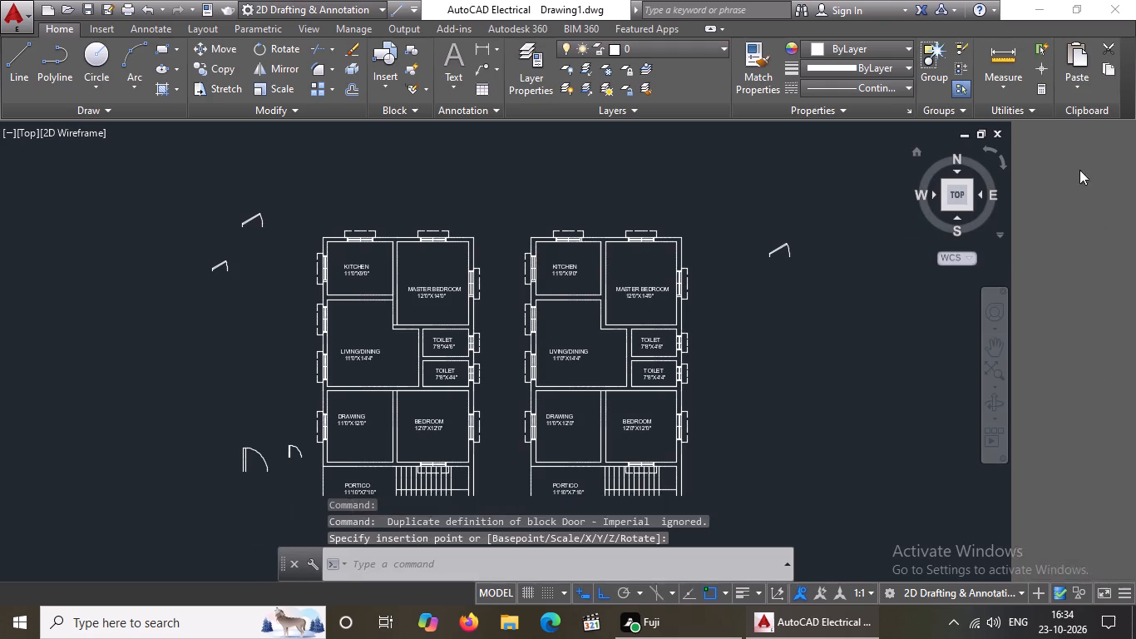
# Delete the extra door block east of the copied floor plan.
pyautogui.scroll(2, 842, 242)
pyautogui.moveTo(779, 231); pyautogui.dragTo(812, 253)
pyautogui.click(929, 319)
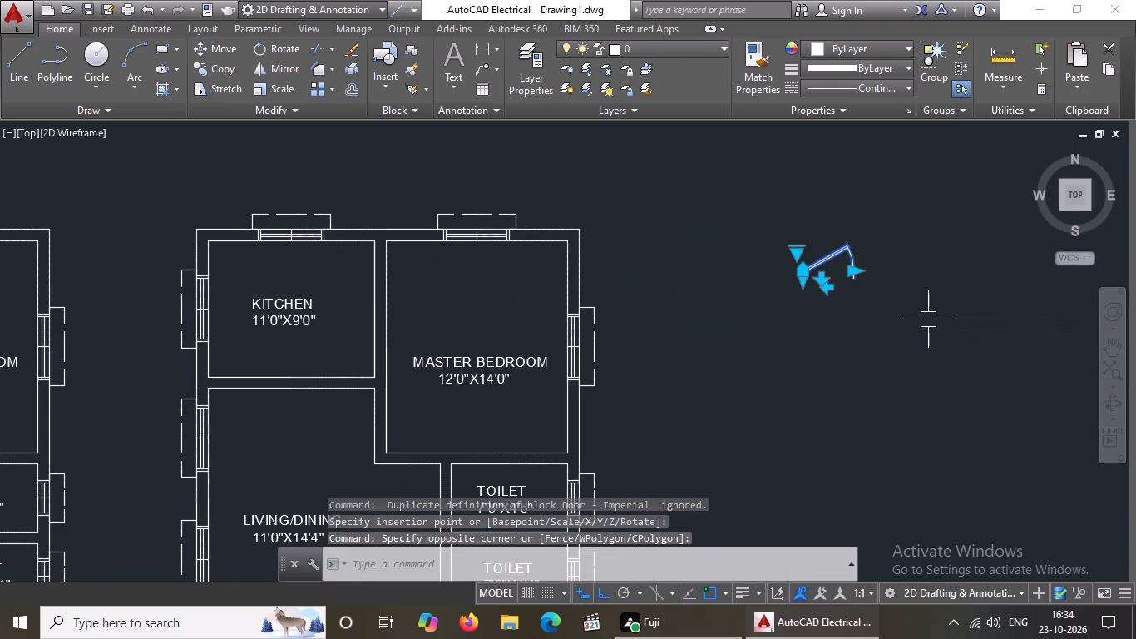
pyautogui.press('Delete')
# Set the Door - Imperial block west of the plan to open perpendicular and flip it so its hinge is on the east side.
pyautogui.scroll(-2, 845, 376)
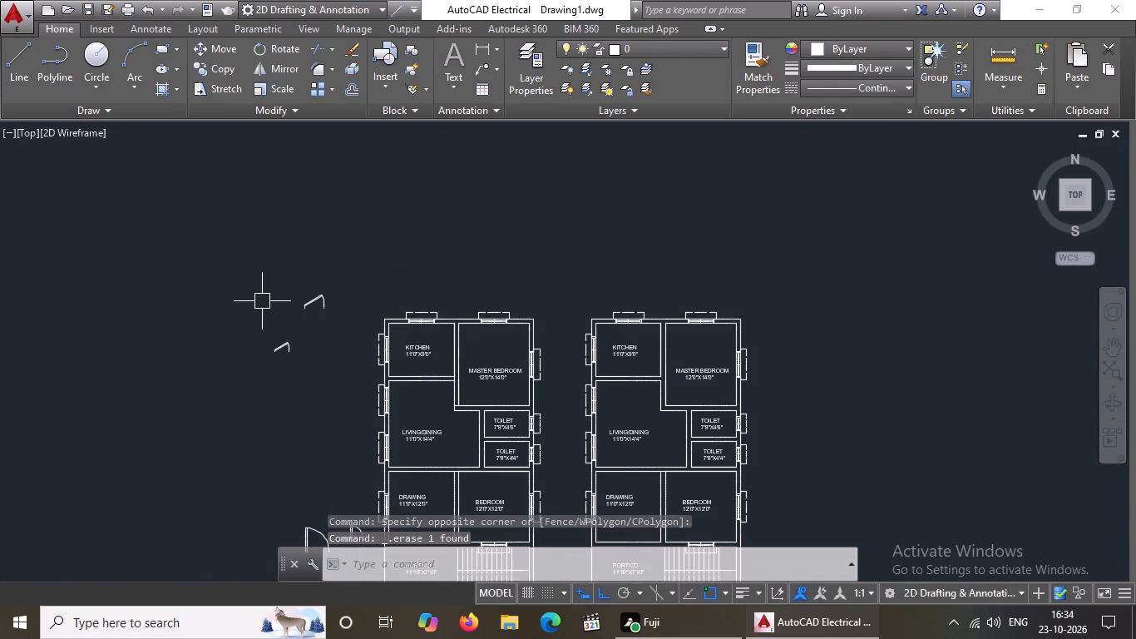
pyautogui.scroll(2, 284, 308)
pyautogui.click(350, 294)
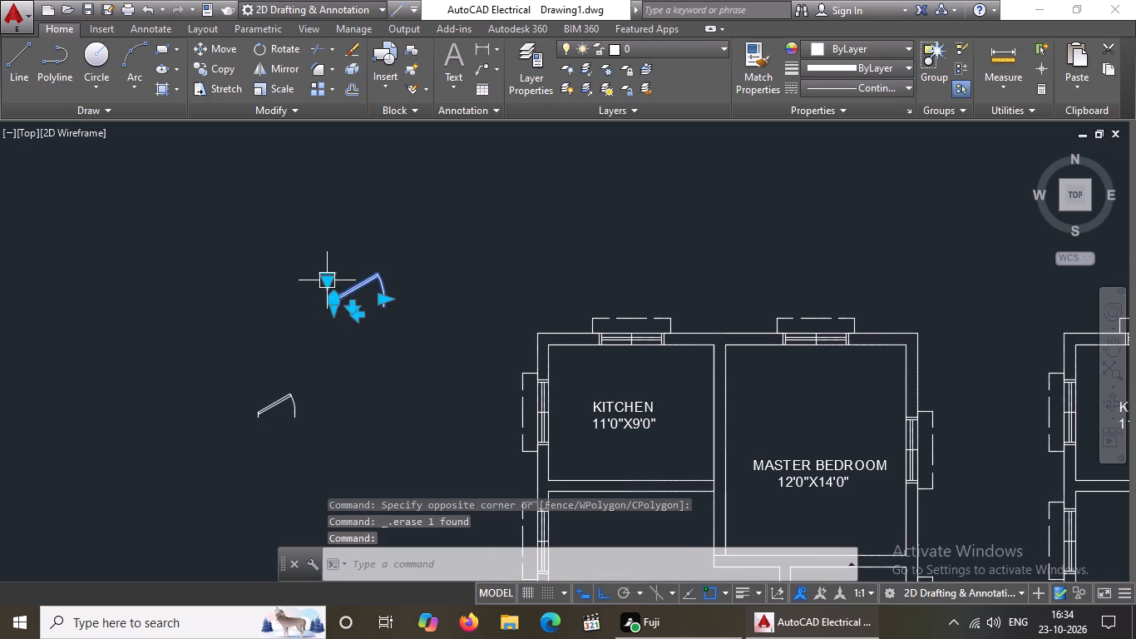
pyautogui.click(329, 280)
pyautogui.click(358, 343)
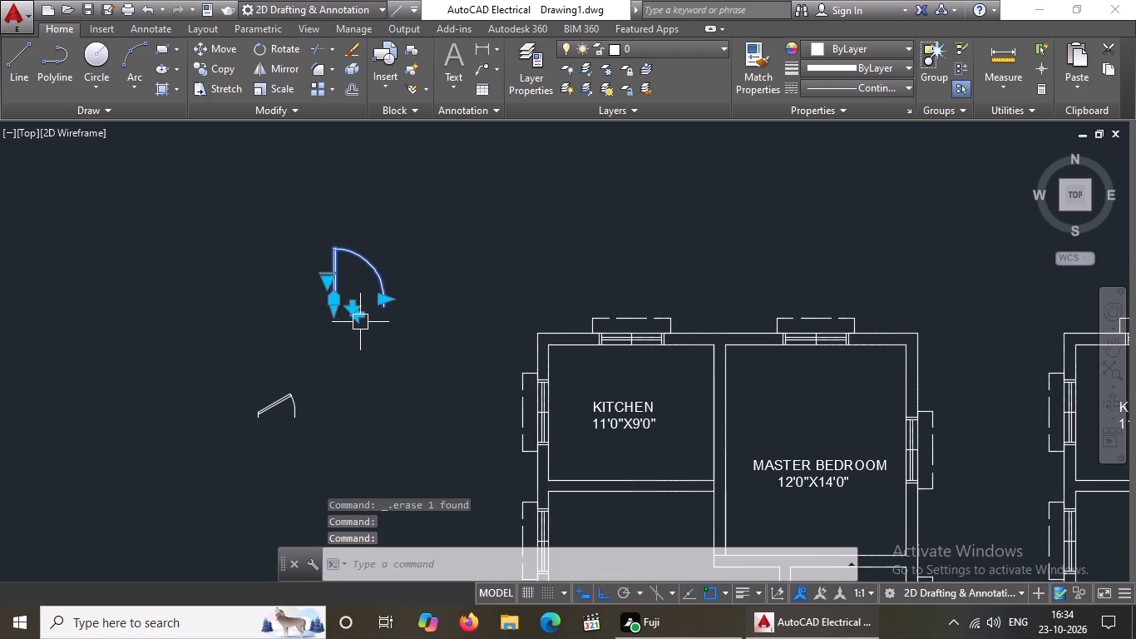
pyautogui.click(360, 317)
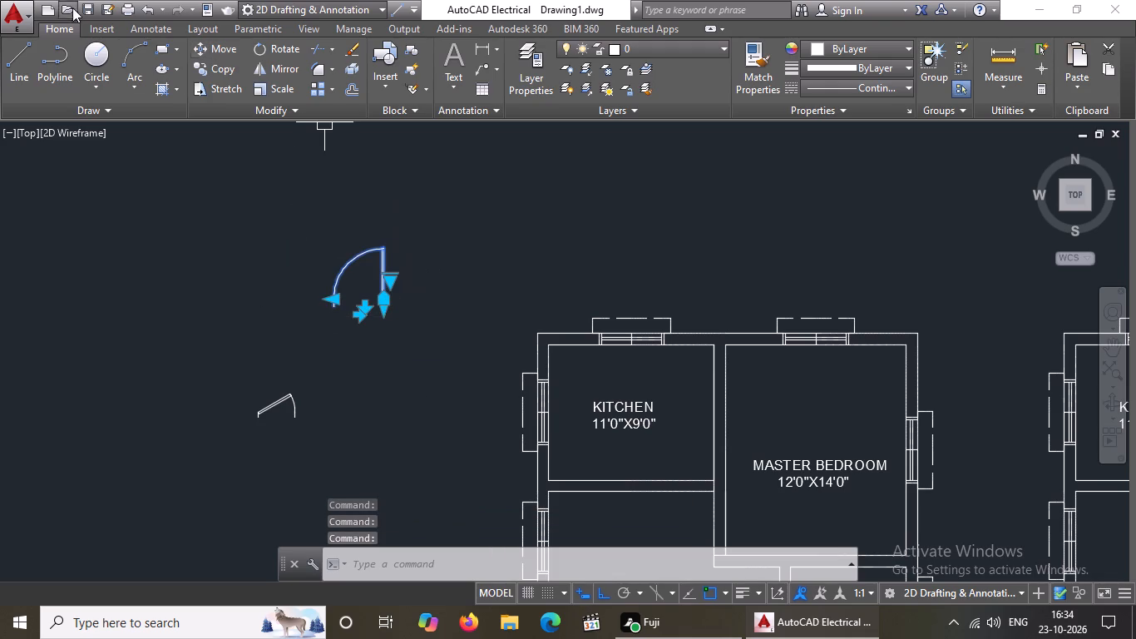
# Move the Door - Imperial block by its hinge endpoint into the kitchen's south wall, at the wall's east end.
pyautogui.click(229, 42)
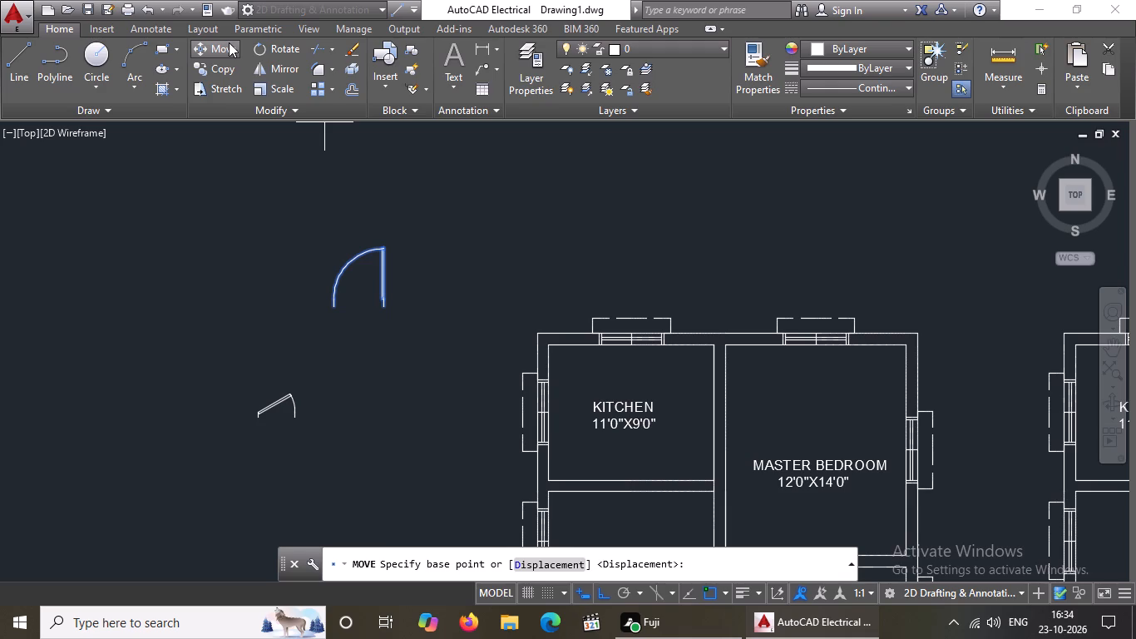
pyautogui.click(384, 306)
pyautogui.scroll(-3, 487, 319)
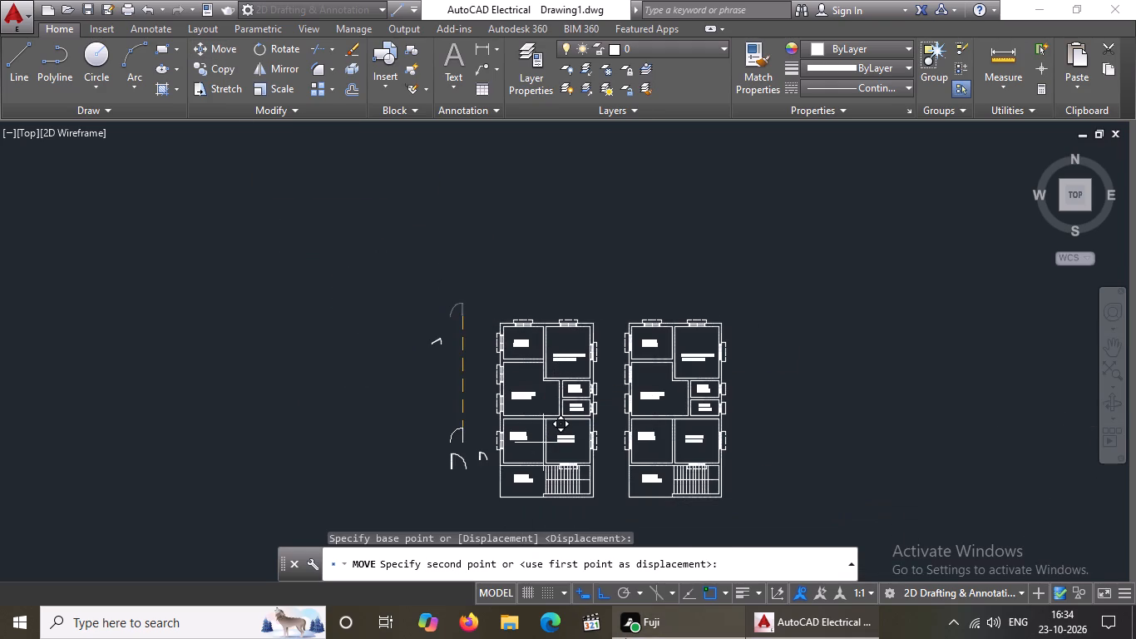
pyautogui.click(605, 592)
pyautogui.scroll(2, 506, 337)
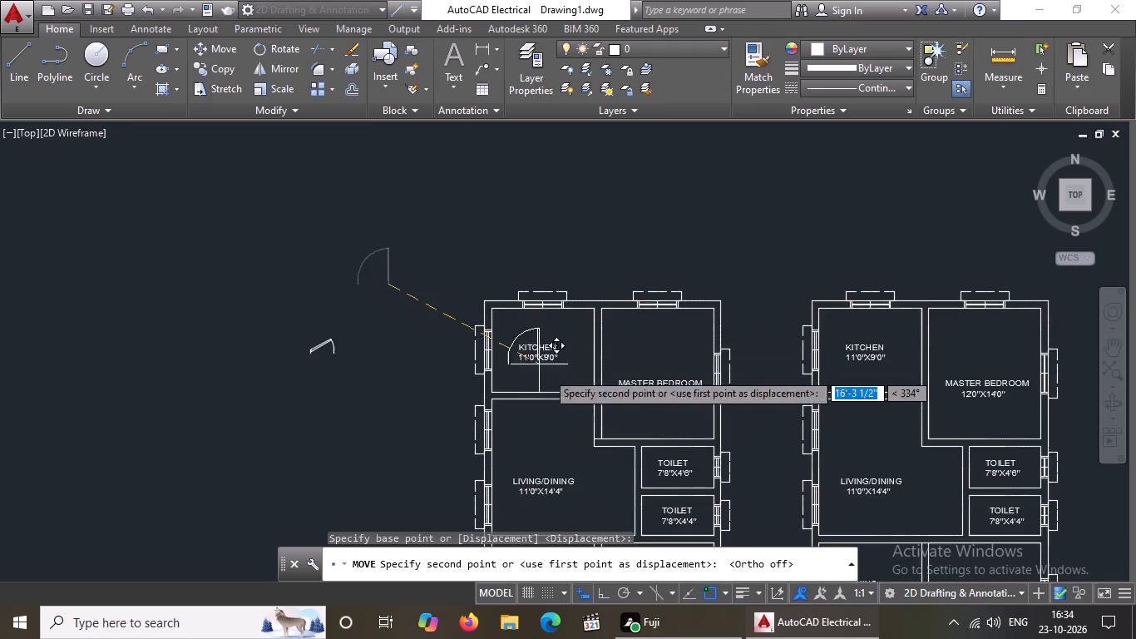
pyautogui.scroll(2, 567, 392)
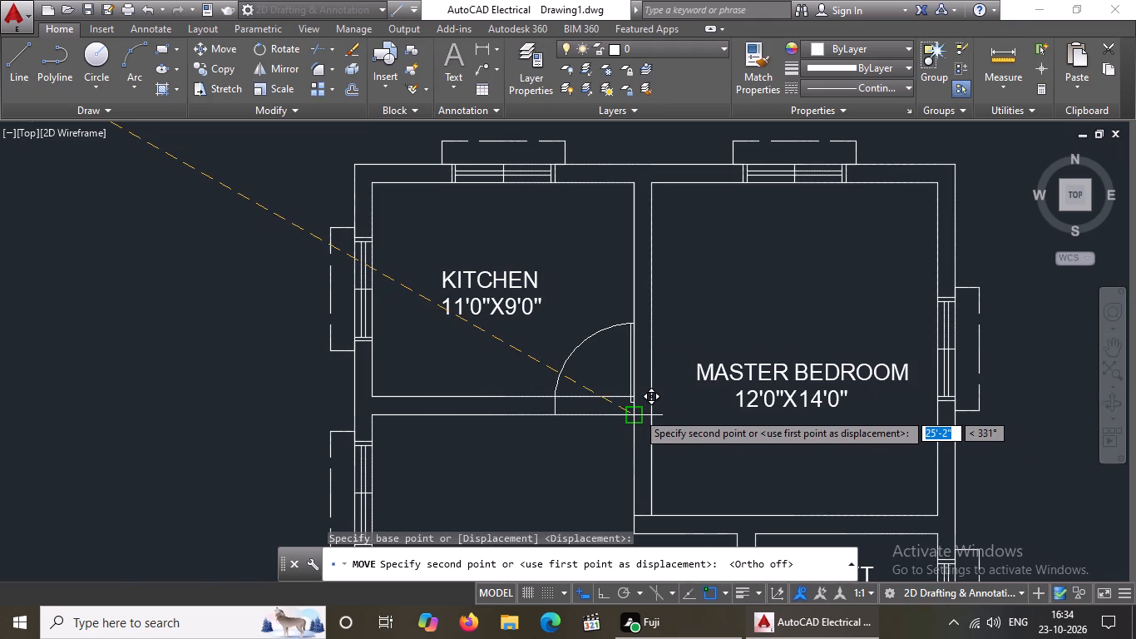
pyautogui.click(637, 412)
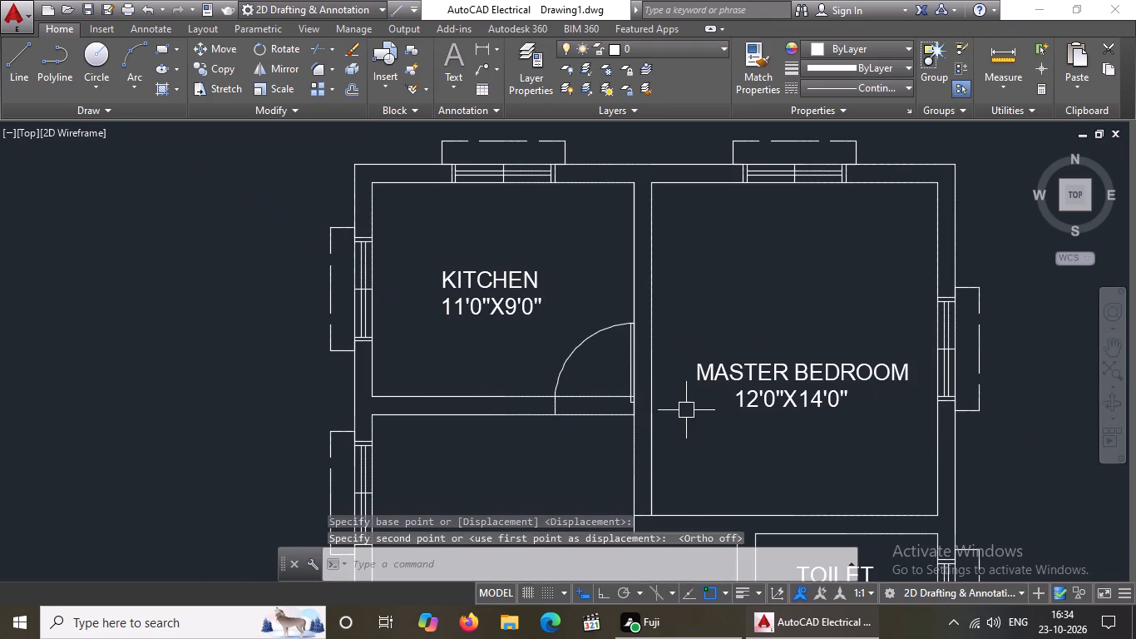
pyautogui.scroll(-2, 686, 410)
pyautogui.press('Escape')
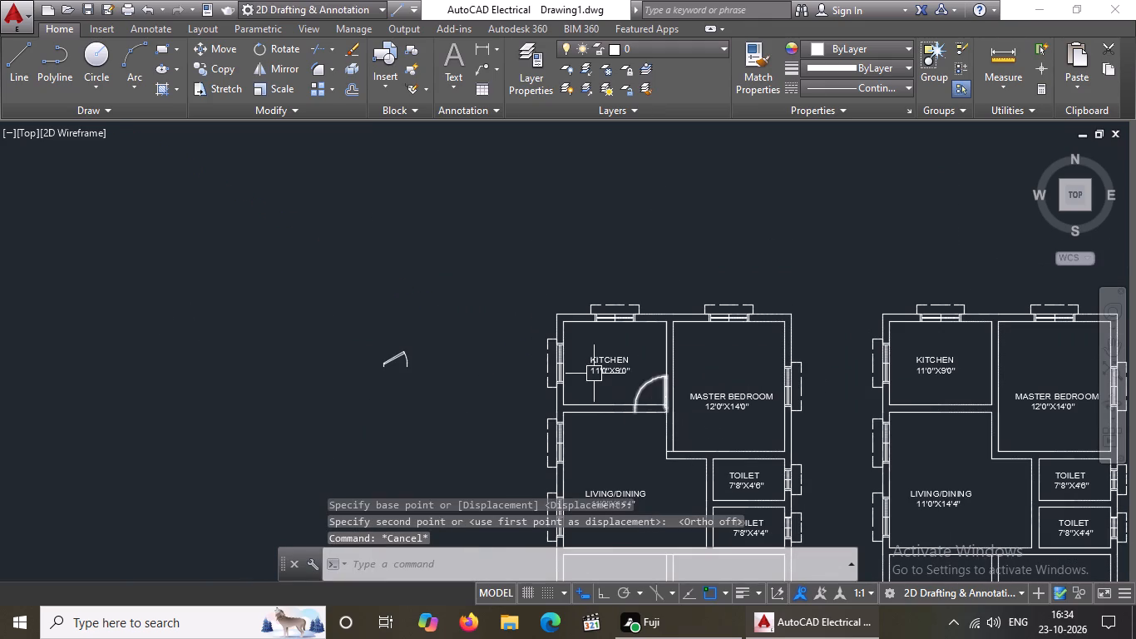
# Set the Door - Metric block west of the original plan to Open 90º.
pyautogui.moveTo(709, 441); pyautogui.dragTo(669, 384, button='middle')
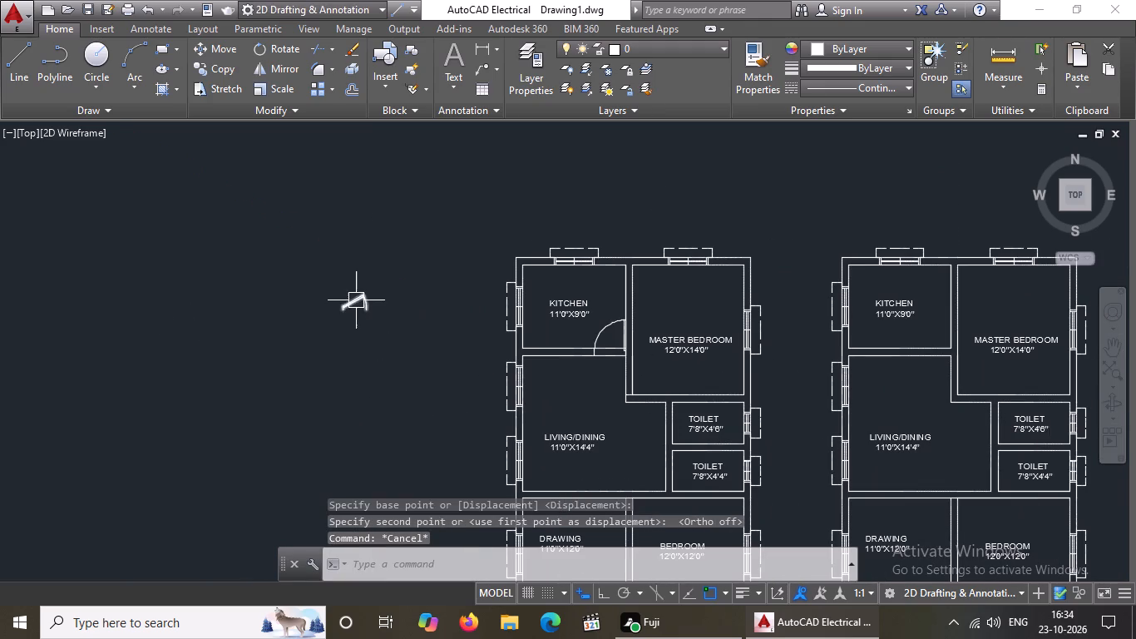
pyautogui.click(356, 300)
pyautogui.click(339, 295)
pyautogui.click(383, 354)
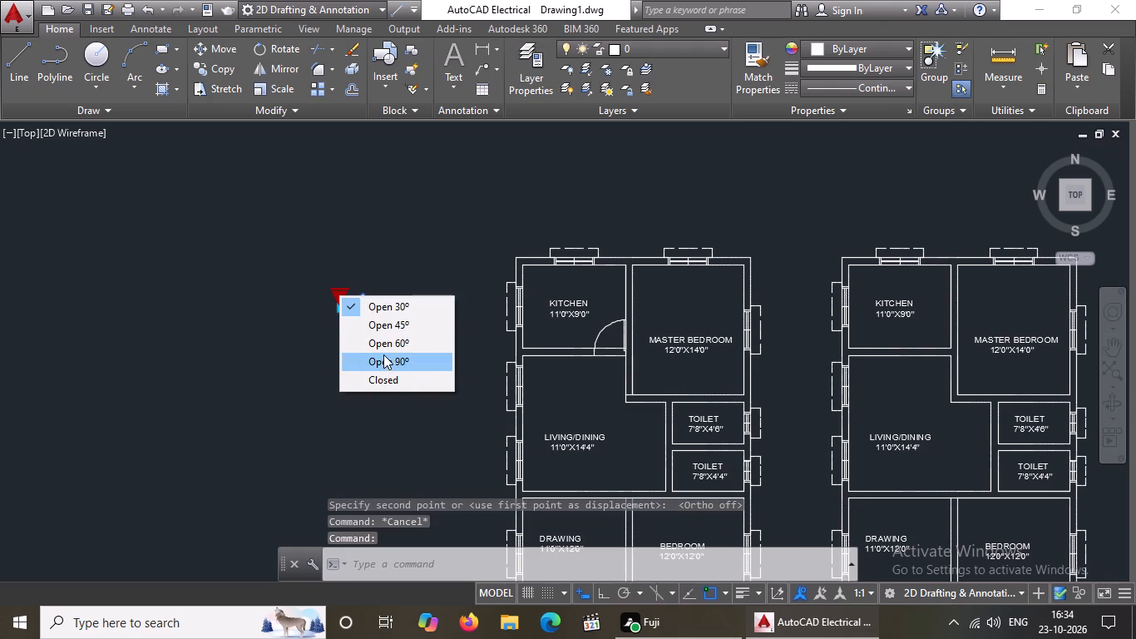
# Delete the larger loose door drawing, both arc and leaf lines, west of the portico and drawing room.
pyautogui.scroll(-3, 394, 359)
pyautogui.scroll(3, 412, 419)
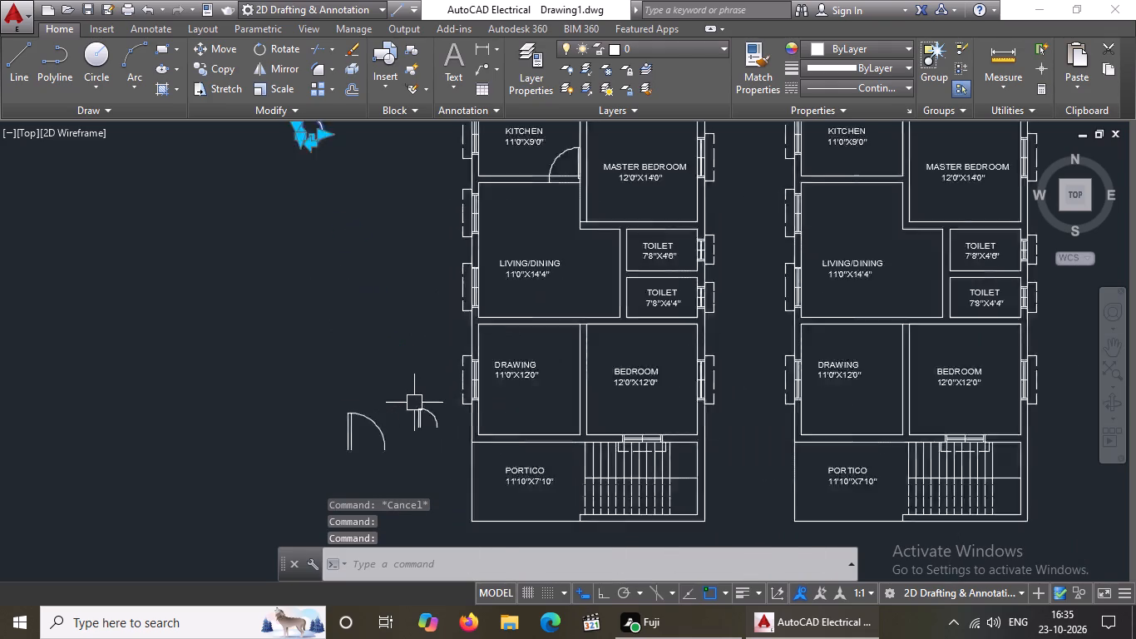
pyautogui.scroll(1, 414, 403)
pyautogui.click(351, 458)
pyautogui.click(362, 431)
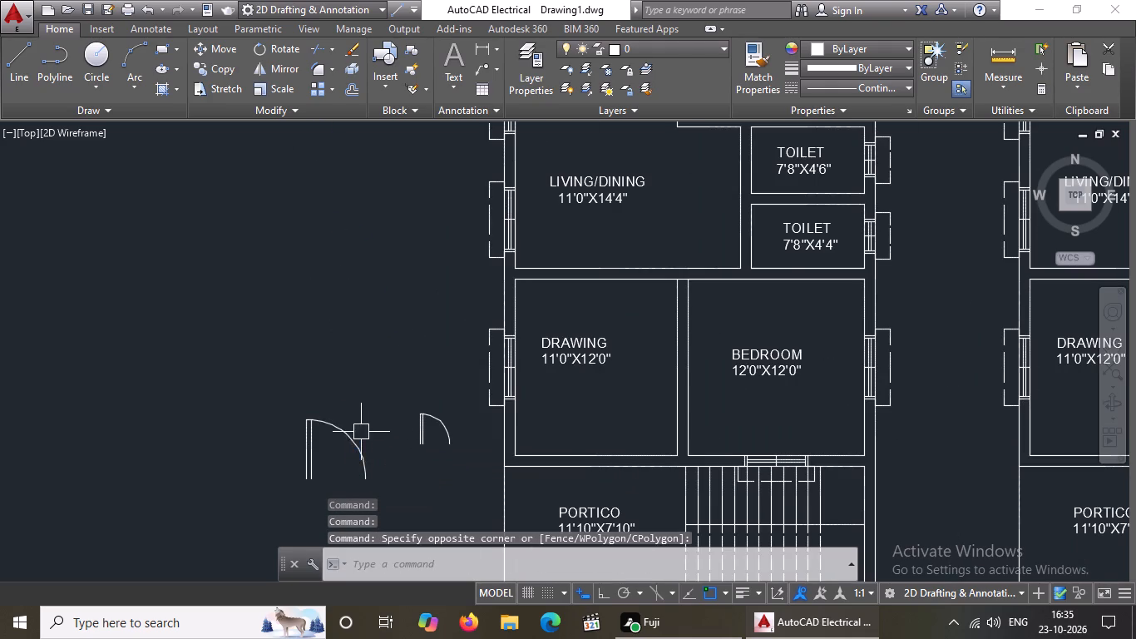
pyautogui.click(331, 427)
pyautogui.press('Delete')
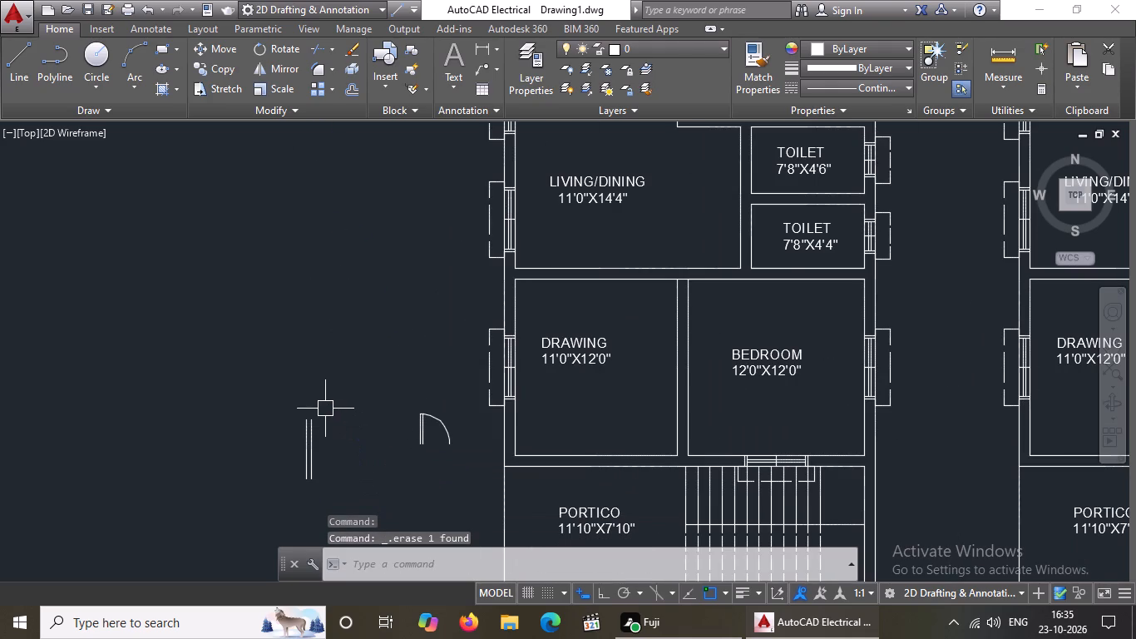
pyautogui.moveTo(250, 391); pyautogui.dragTo(261, 405)
pyautogui.click(354, 479)
pyautogui.press('Delete')
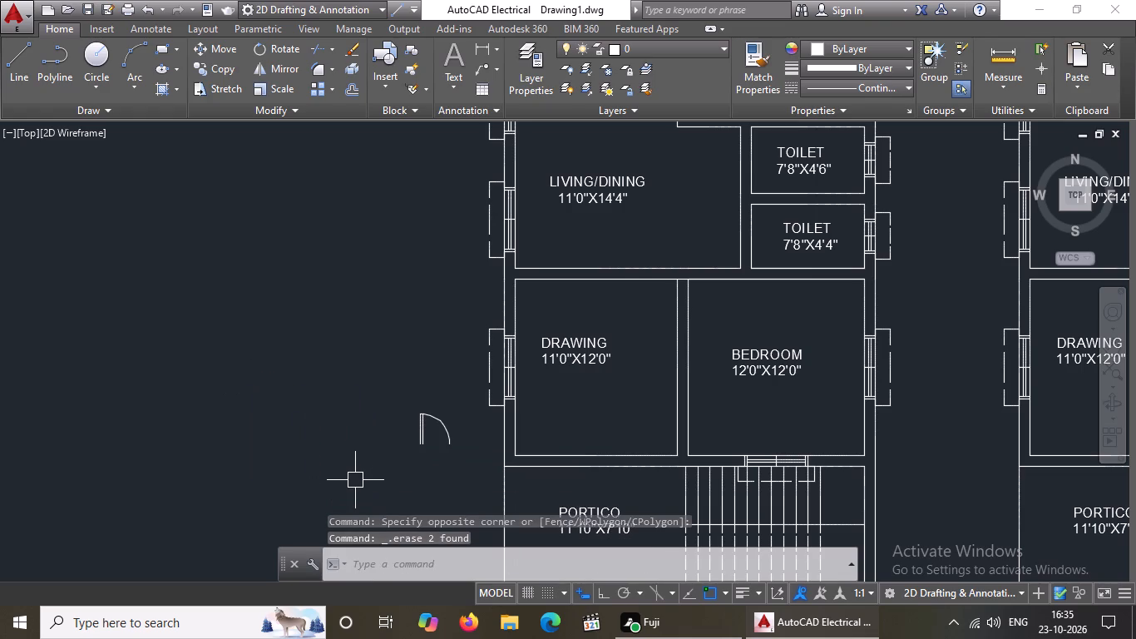
# Delete the smaller loose door drawing, both arc and leaf lines, west of the drawing room.
pyautogui.click(451, 432)
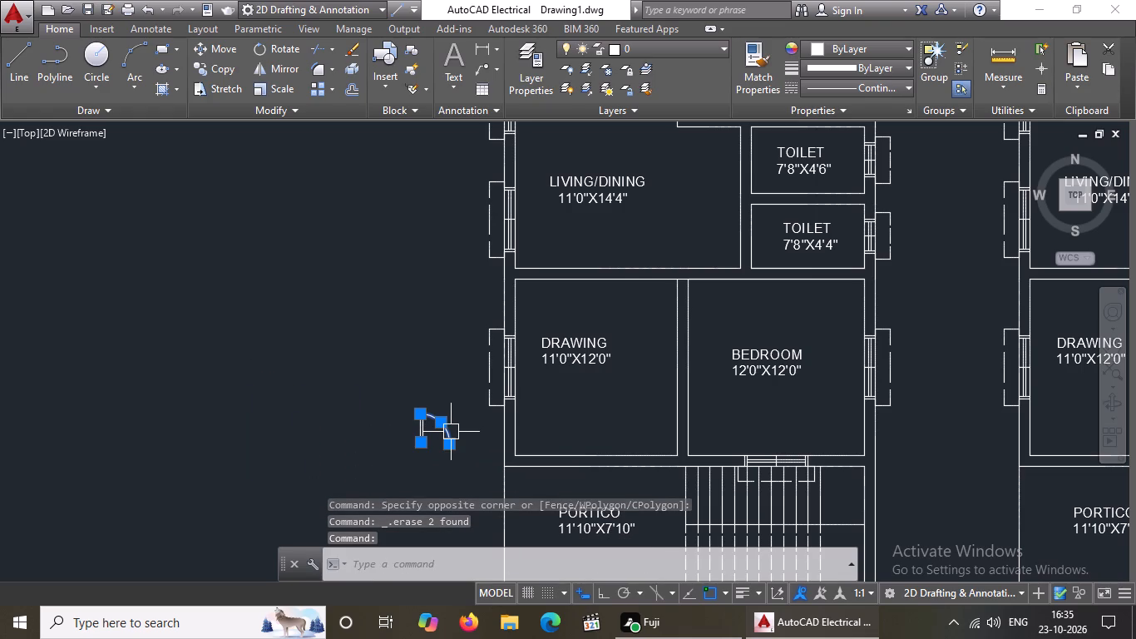
pyautogui.press('Delete')
pyautogui.moveTo(380, 364); pyautogui.dragTo(397, 389)
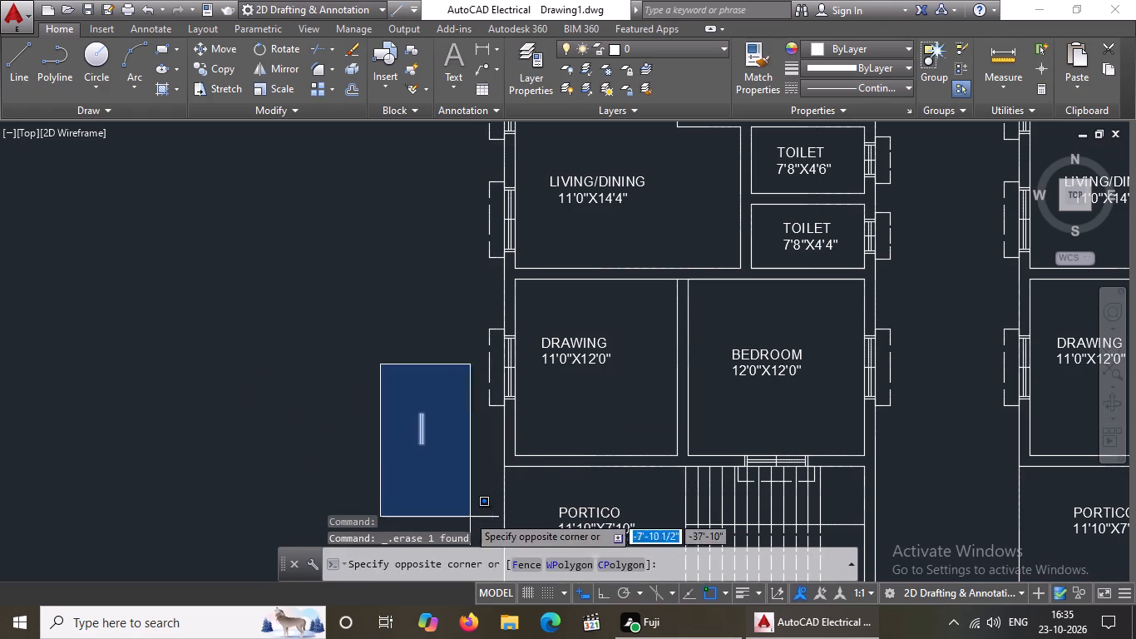
pyautogui.click(440, 493)
pyautogui.press('Delete')
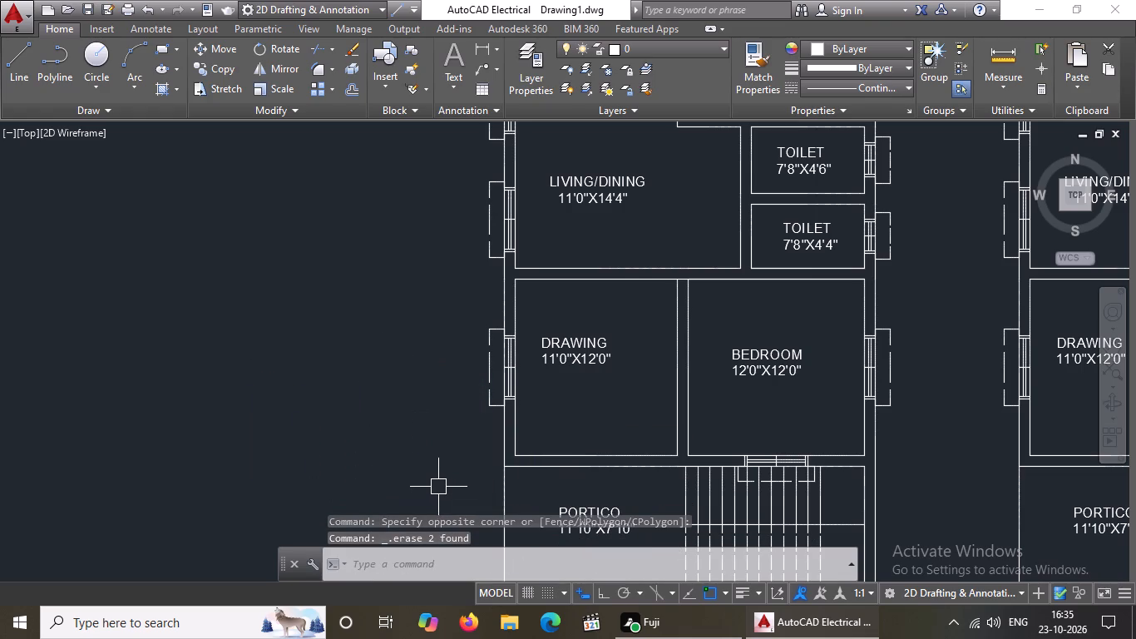
# Copy the kitchen door block once into the southwest part of the original plan's master bedroom.
pyautogui.scroll(-2, 468, 485)
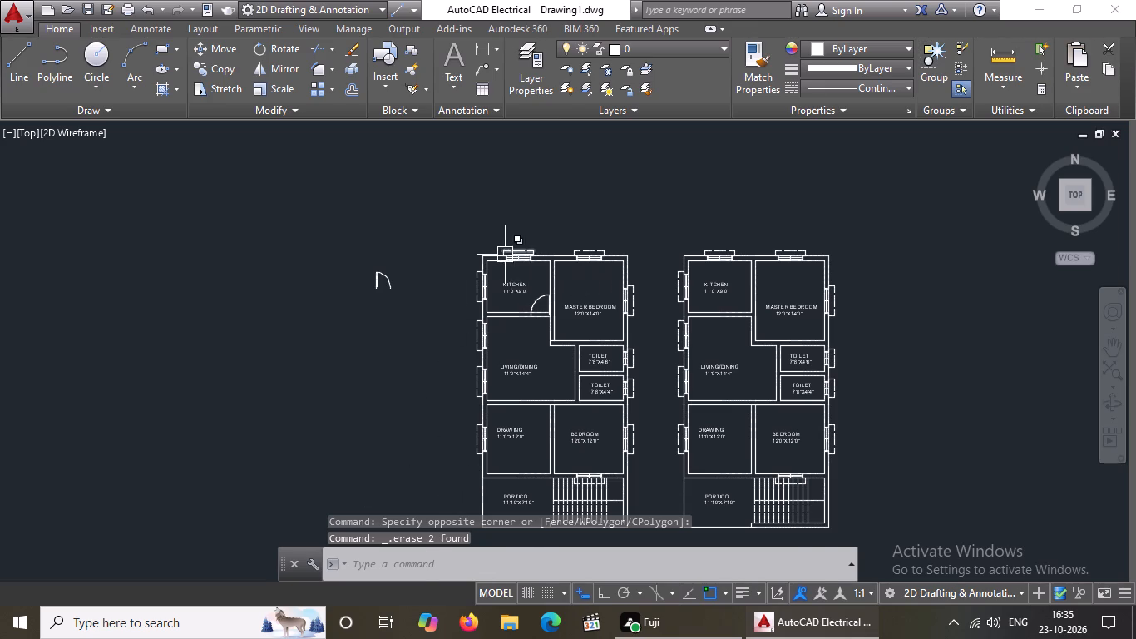
pyautogui.scroll(3, 507, 255)
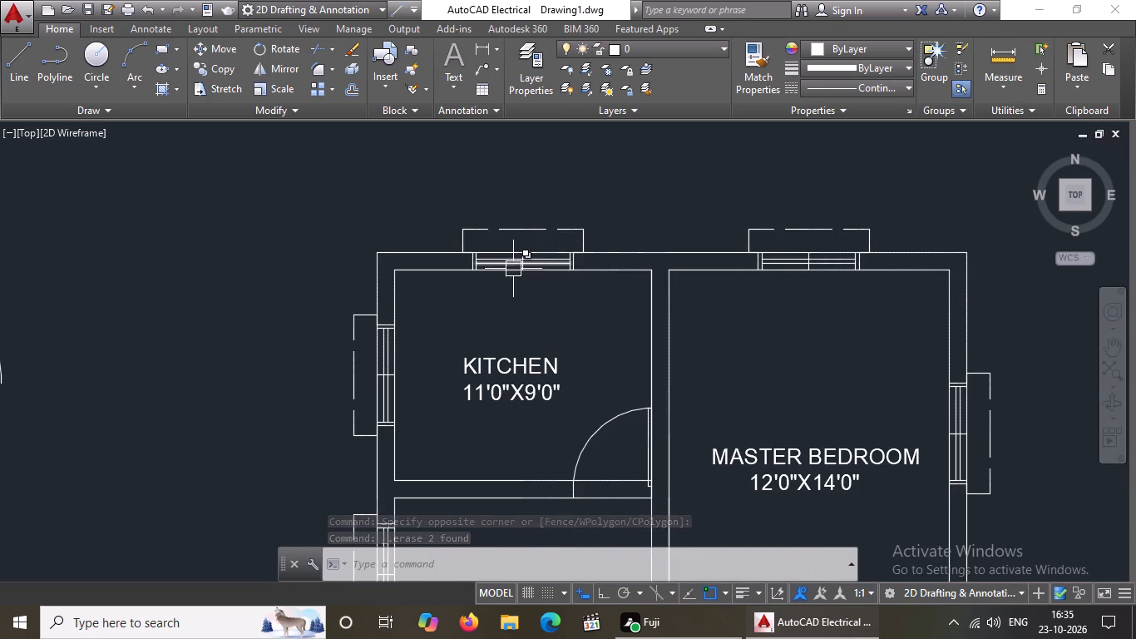
pyautogui.scroll(-2, 513, 269)
pyautogui.scroll(2, 588, 369)
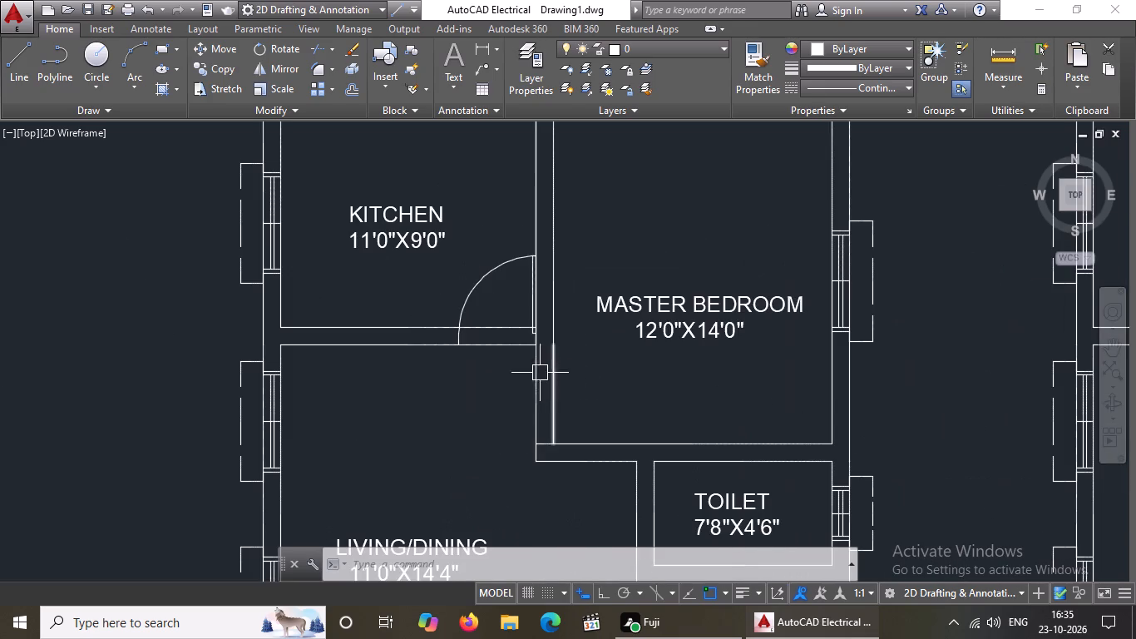
pyautogui.scroll(-2, 540, 365)
pyautogui.click(525, 329)
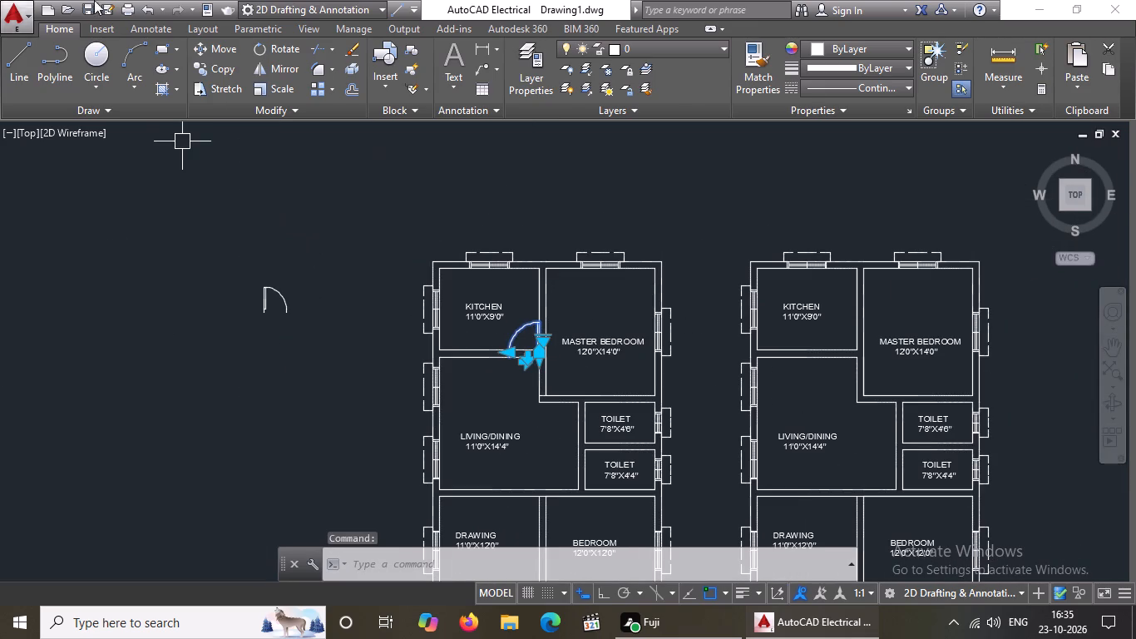
pyautogui.click(230, 65)
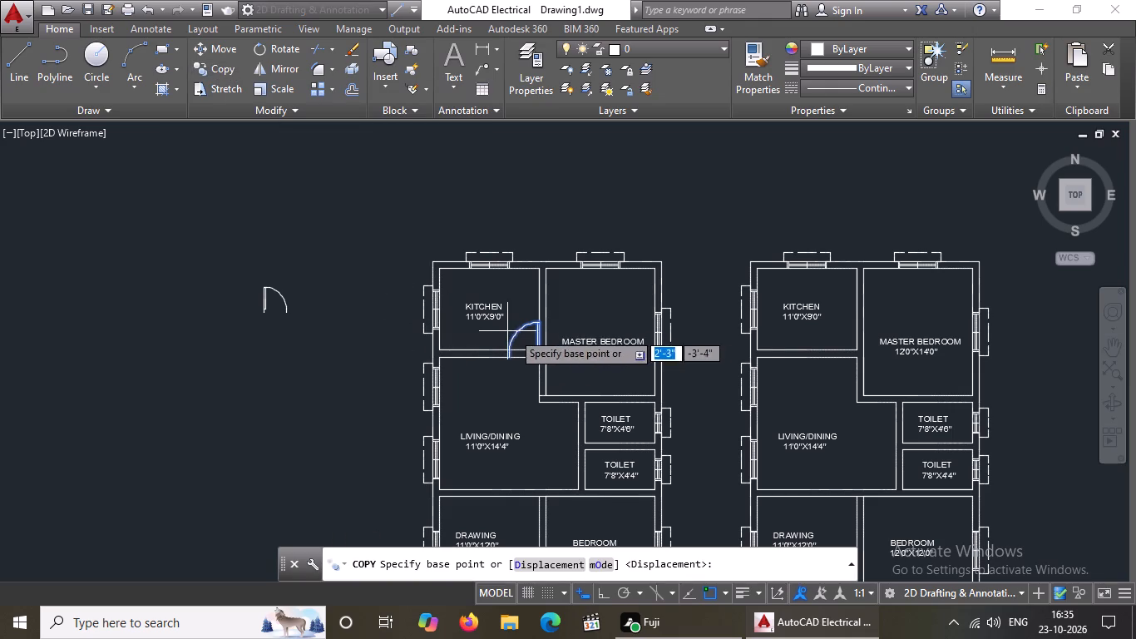
pyautogui.click(528, 339)
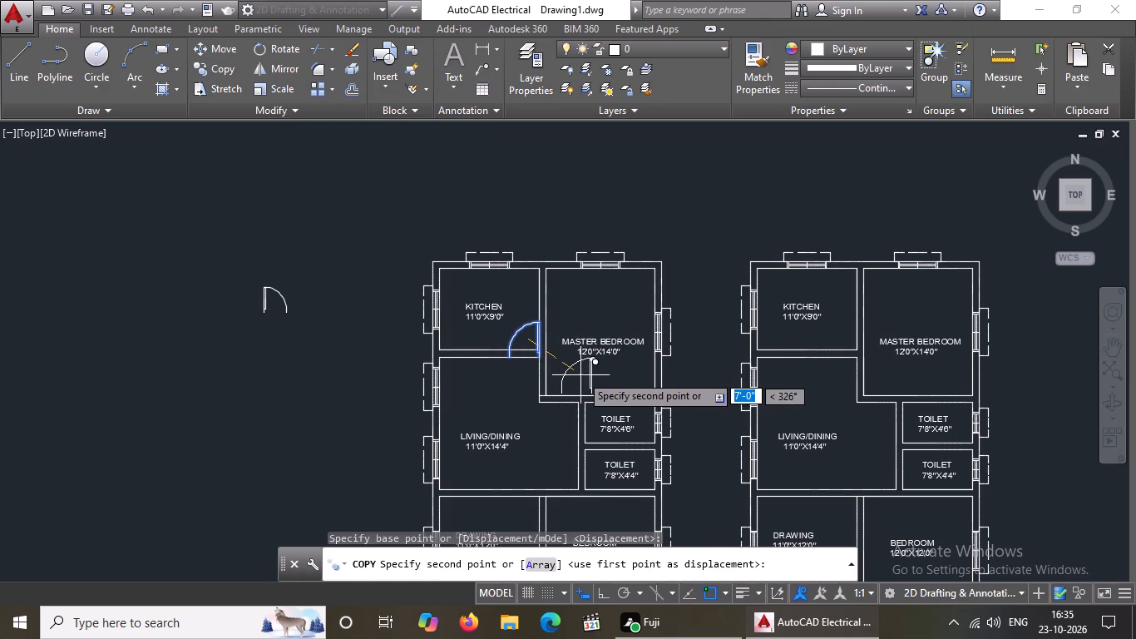
pyautogui.click(577, 372)
pyautogui.press('Escape')
# Rotate the copied door in the master bedroom by 270° with Ortho on.
pyautogui.click(585, 369)
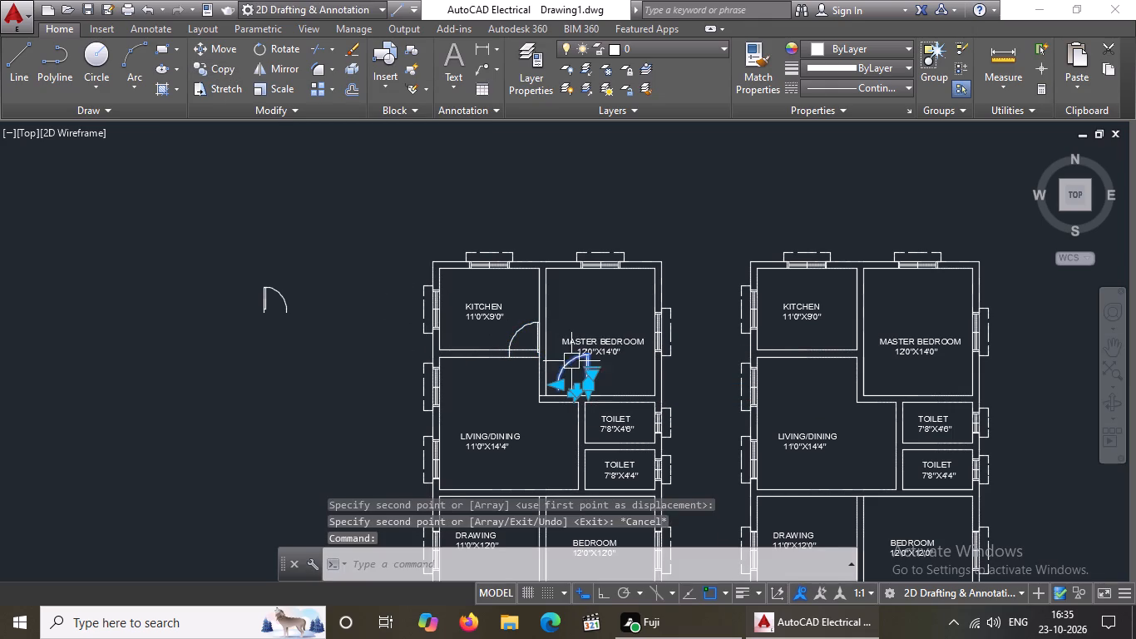
pyautogui.click(607, 592)
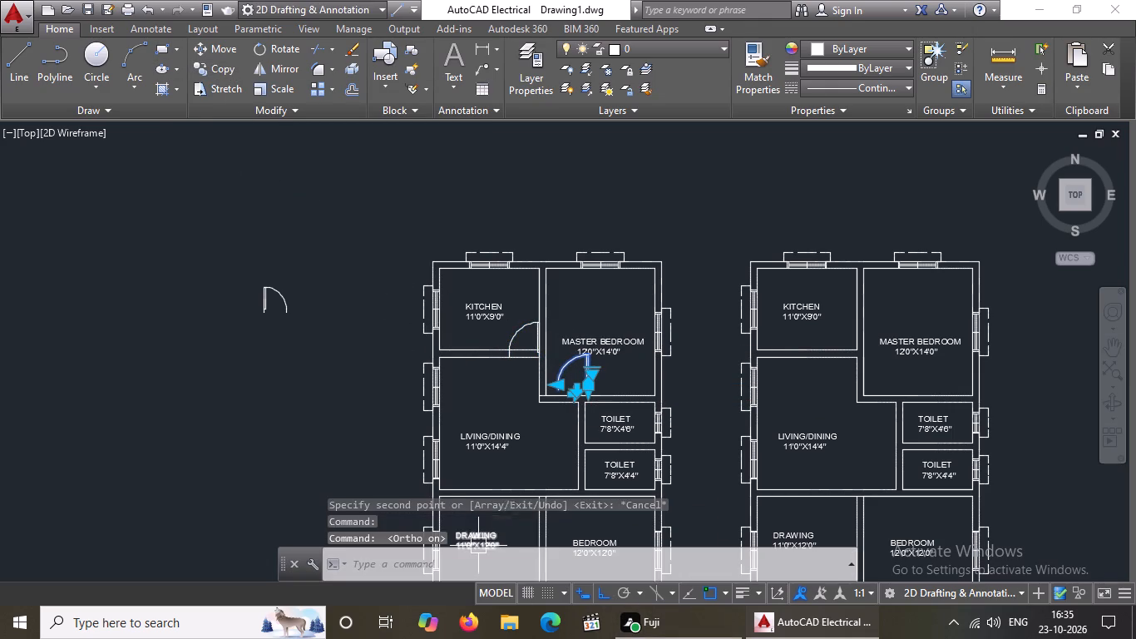
pyautogui.click(259, 43)
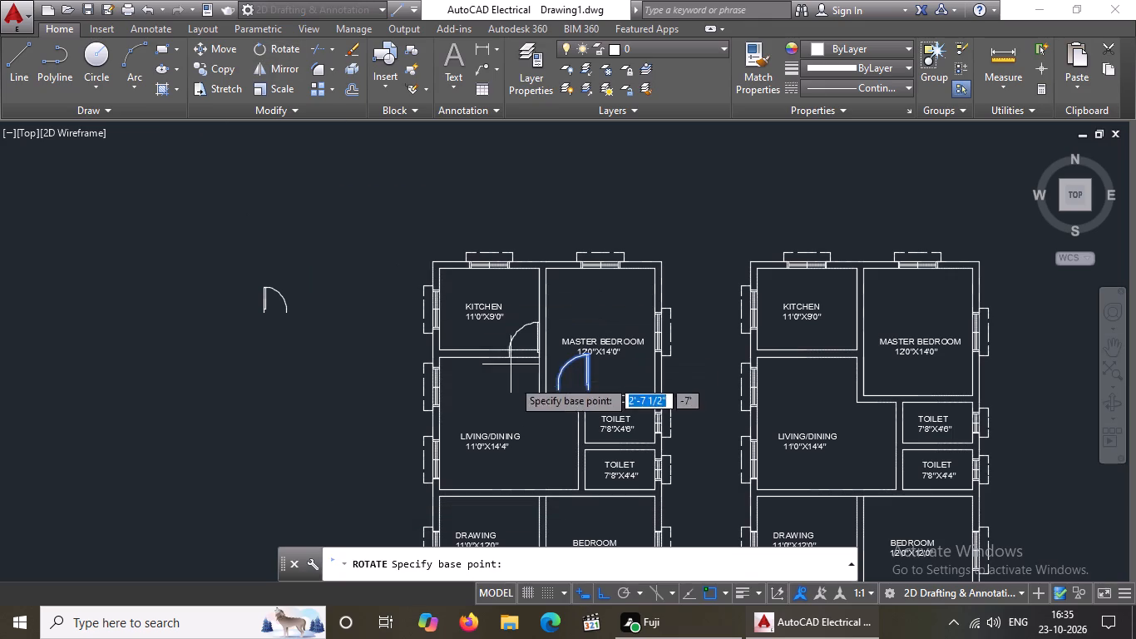
pyautogui.click(576, 376)
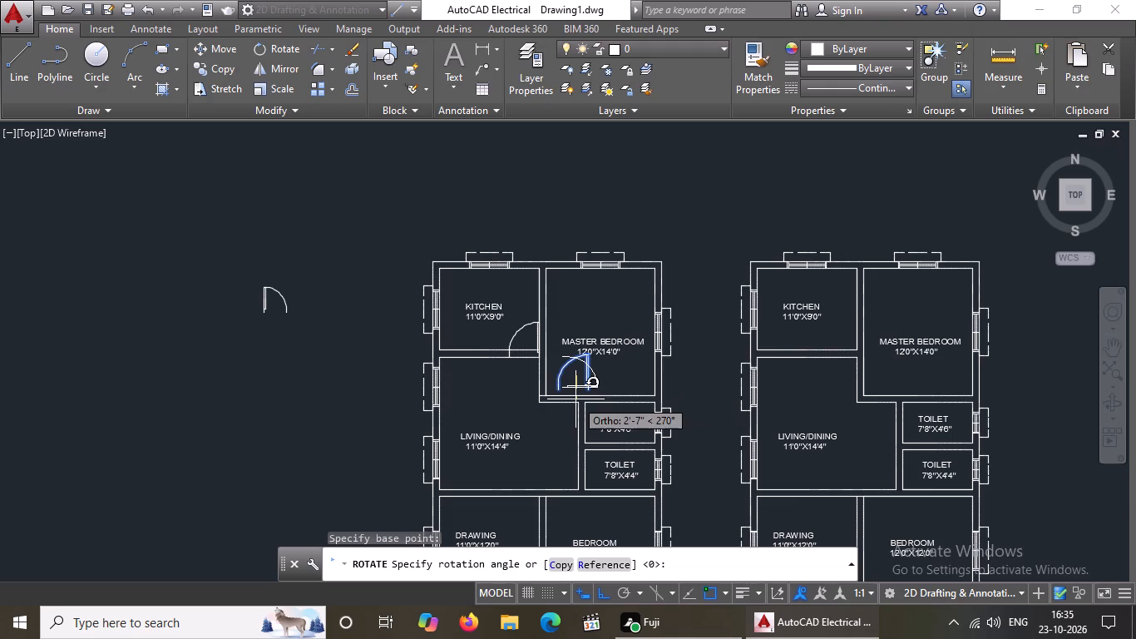
pyautogui.click(566, 423)
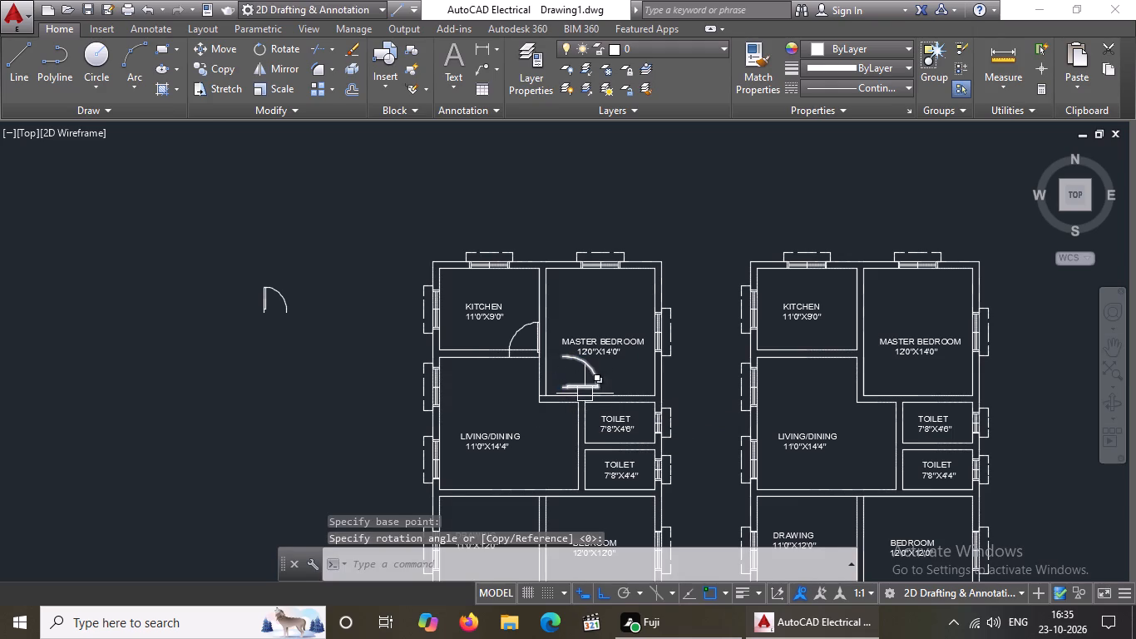
# Move the rotated door by its hinge endpoint into the master bedroom's west wall, at the wall's south end.
pyautogui.scroll(2, 585, 394)
pyautogui.click(571, 379)
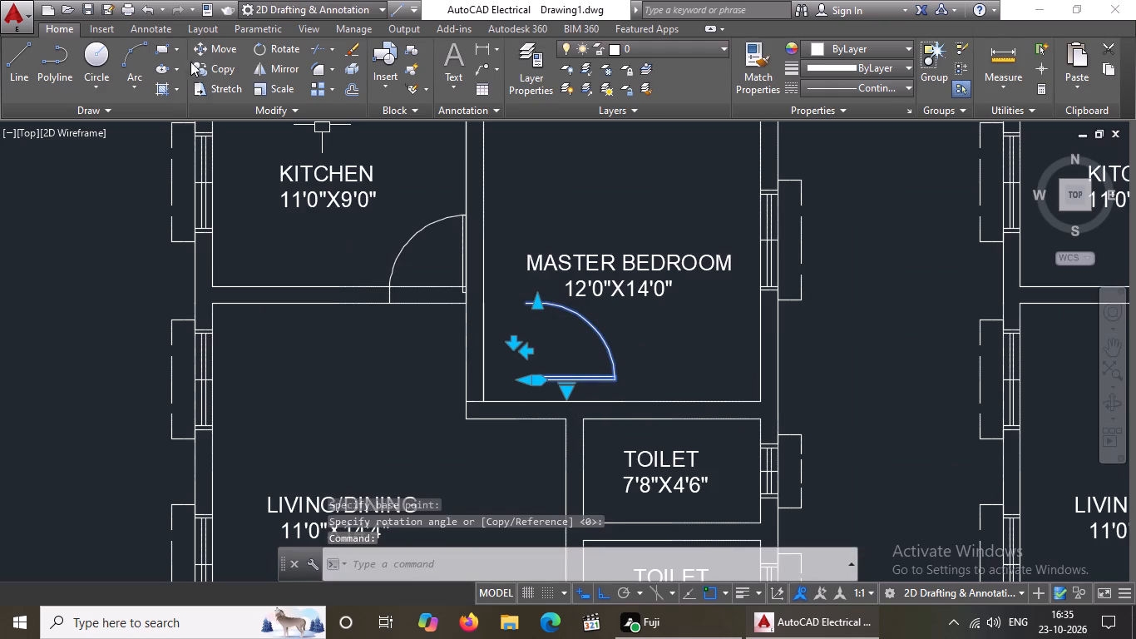
pyautogui.click(200, 42)
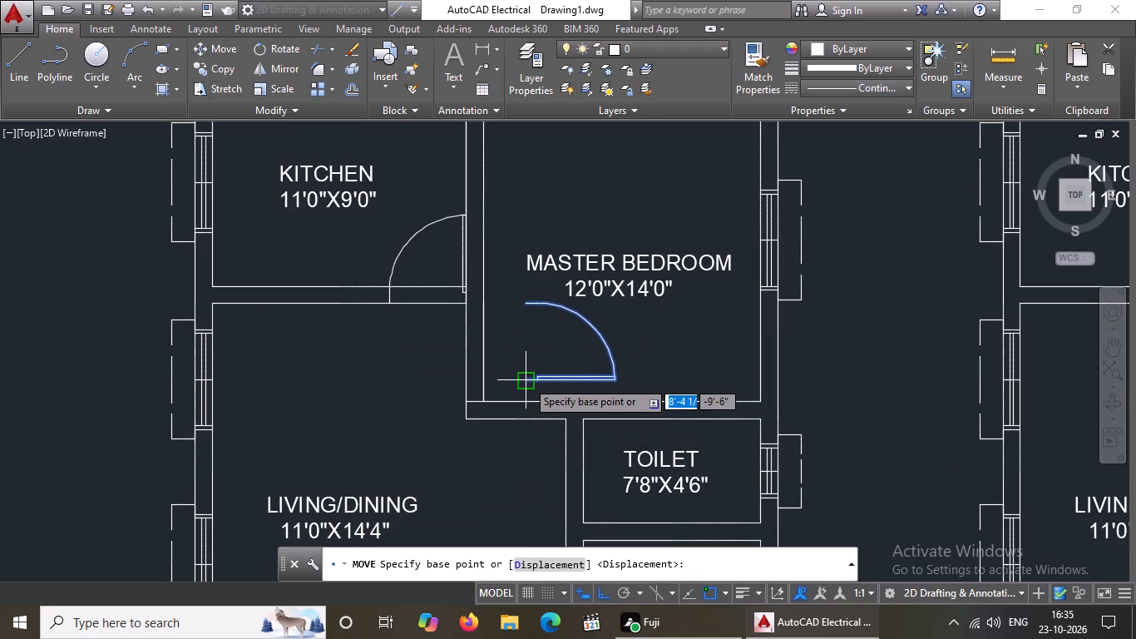
pyautogui.click(526, 380)
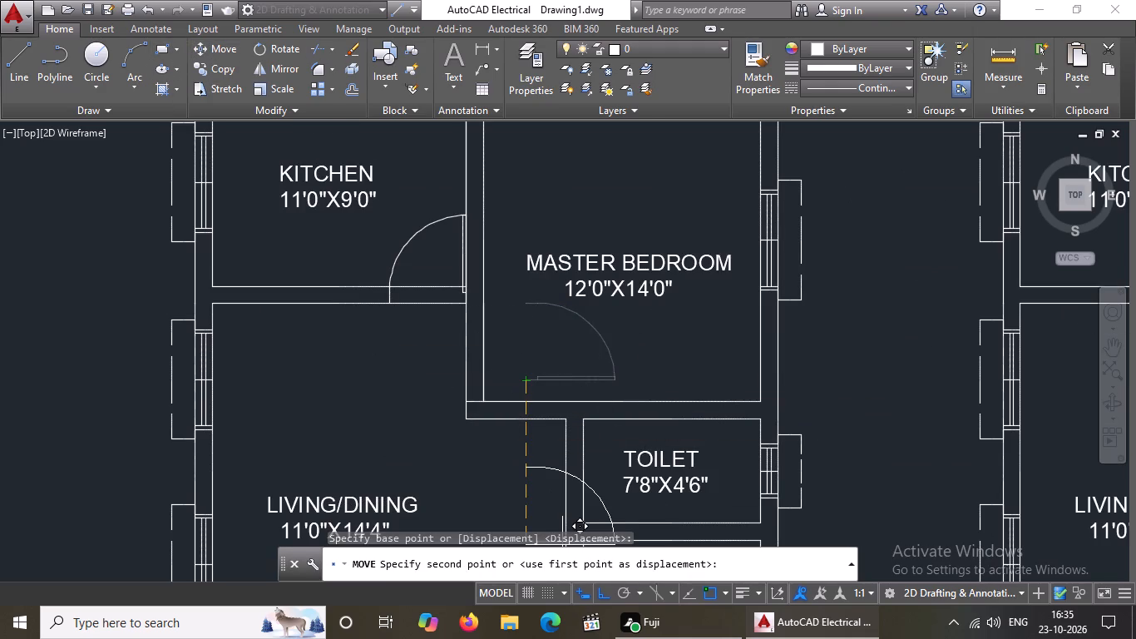
pyautogui.click(601, 592)
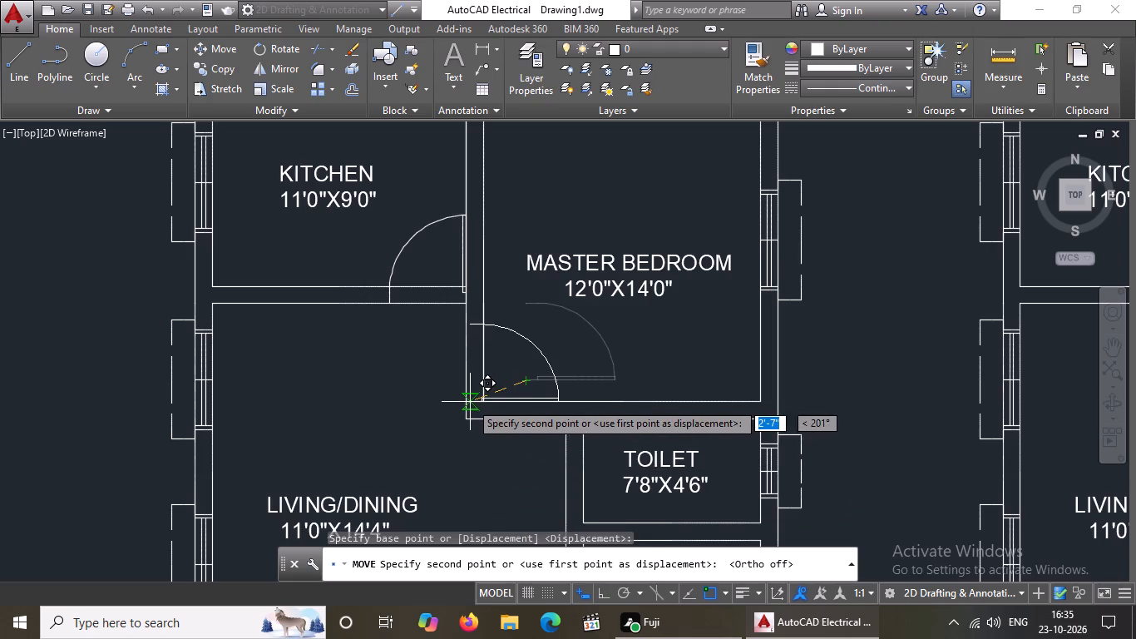
pyautogui.click(466, 401)
# Rotate the small loose door block northwest of the original plan by 270° with Ortho on.
pyautogui.scroll(1, 504, 401)
pyautogui.scroll(-3, 504, 401)
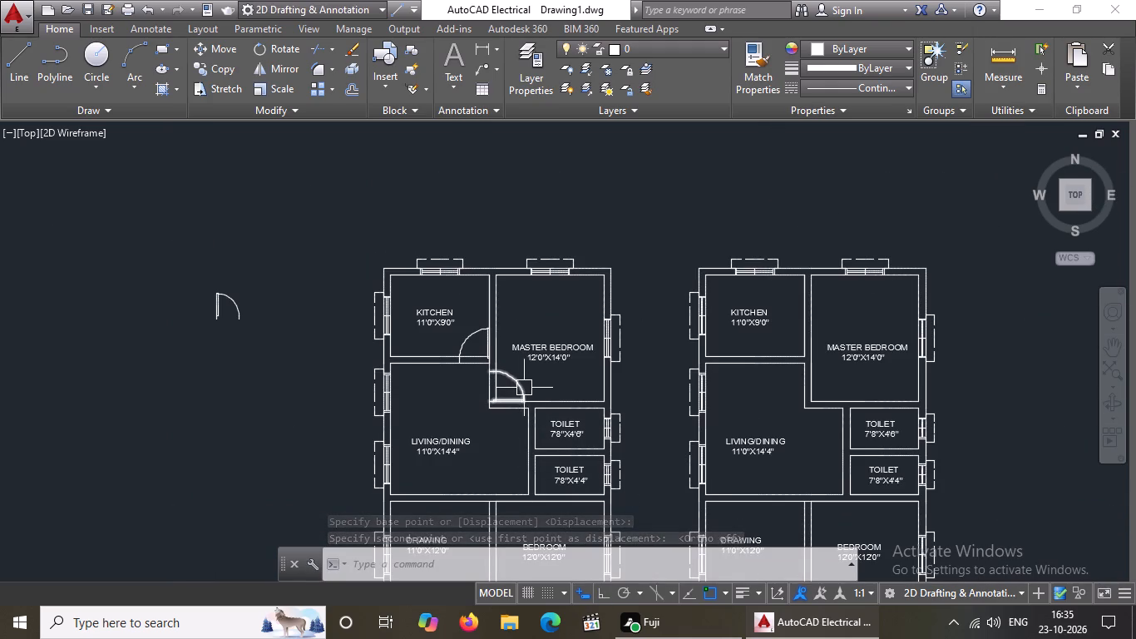
pyautogui.moveTo(521, 383); pyautogui.dragTo(520, 356, button='middle')
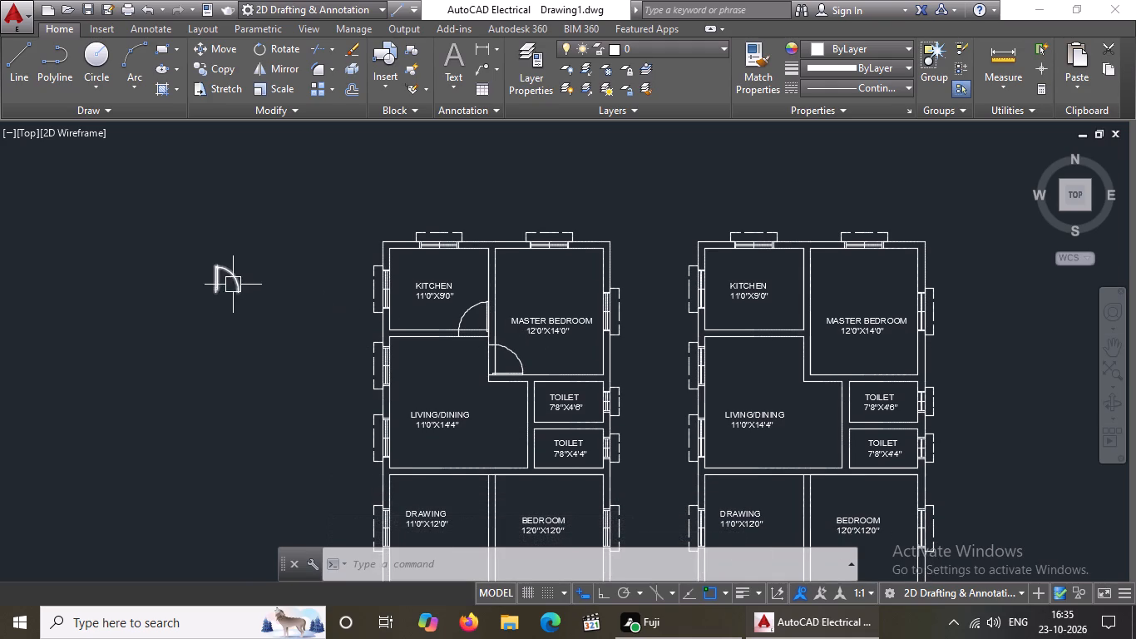
pyautogui.click(233, 276)
pyautogui.click(271, 43)
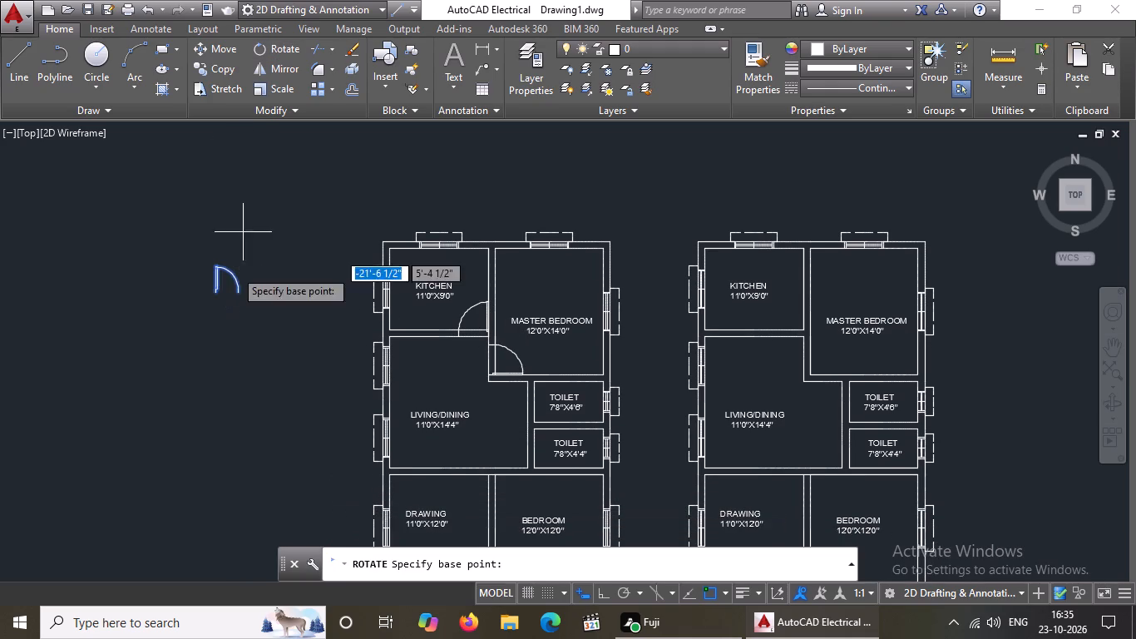
pyautogui.click(223, 281)
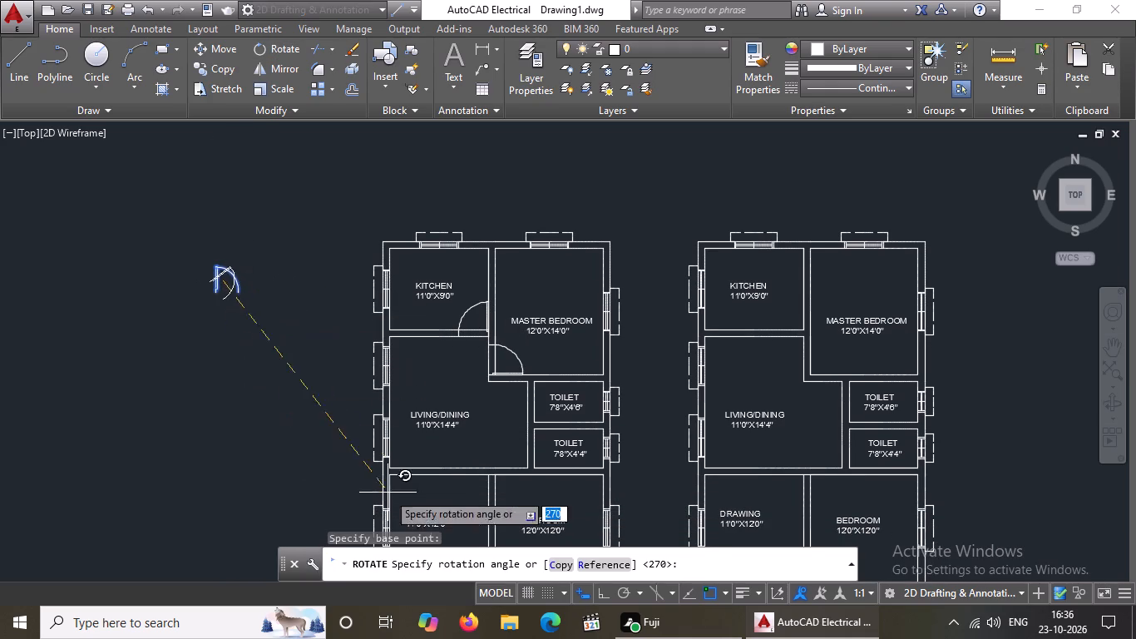
pyautogui.click(606, 592)
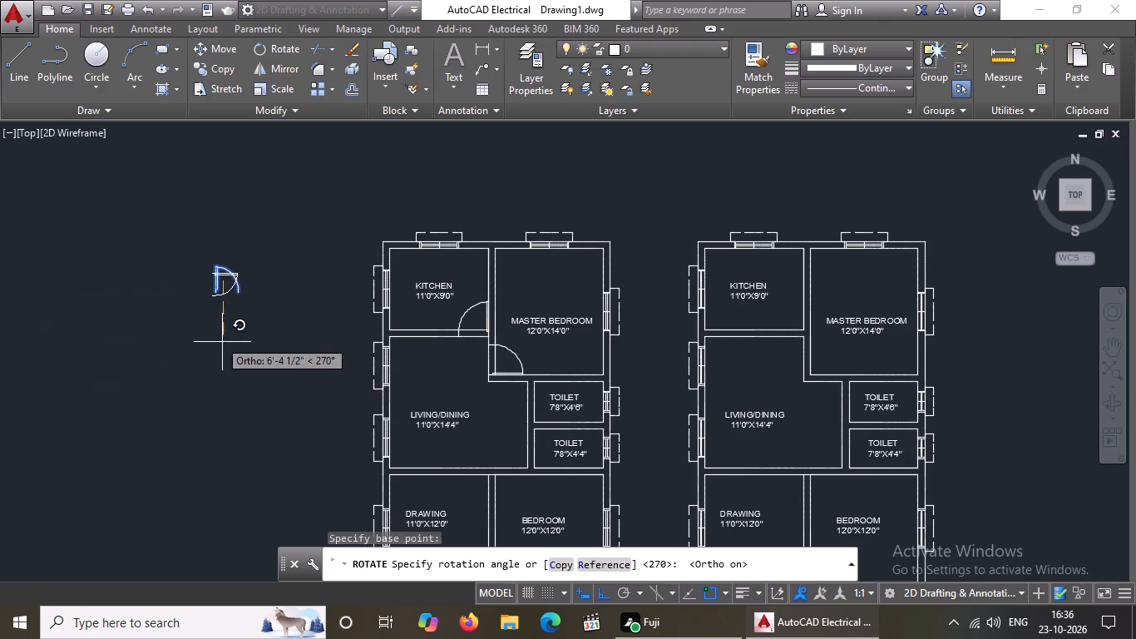
pyautogui.click(232, 383)
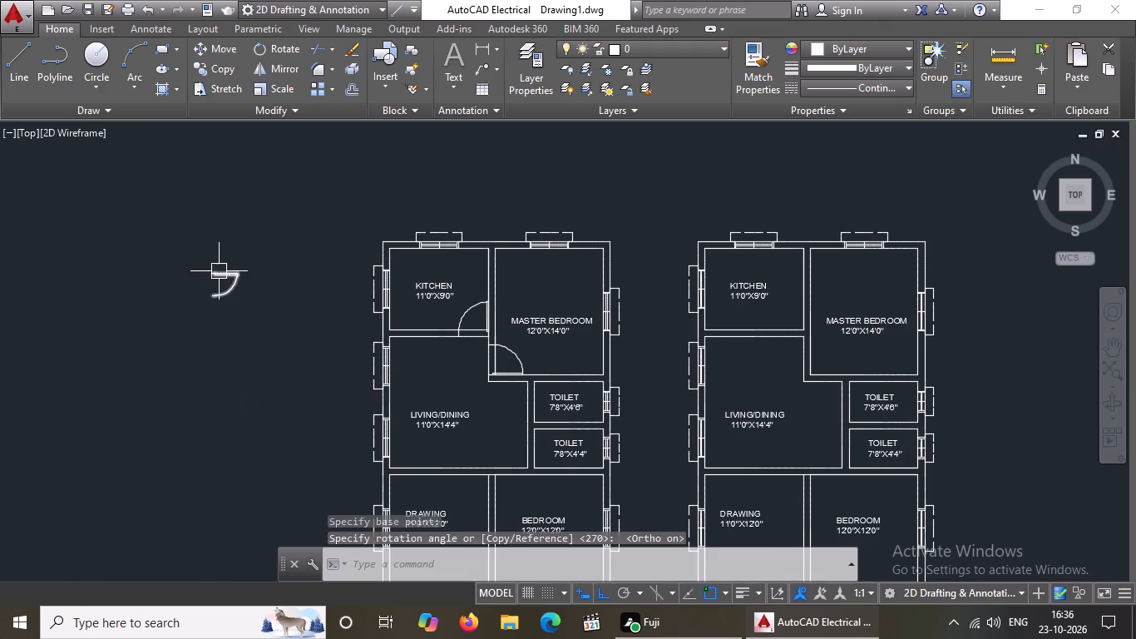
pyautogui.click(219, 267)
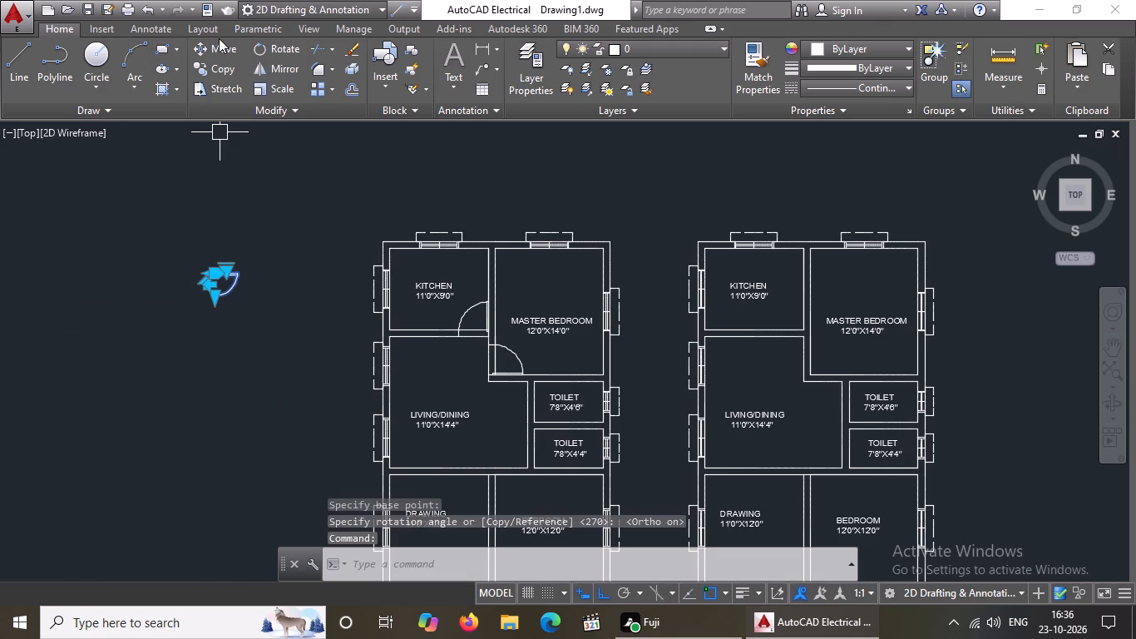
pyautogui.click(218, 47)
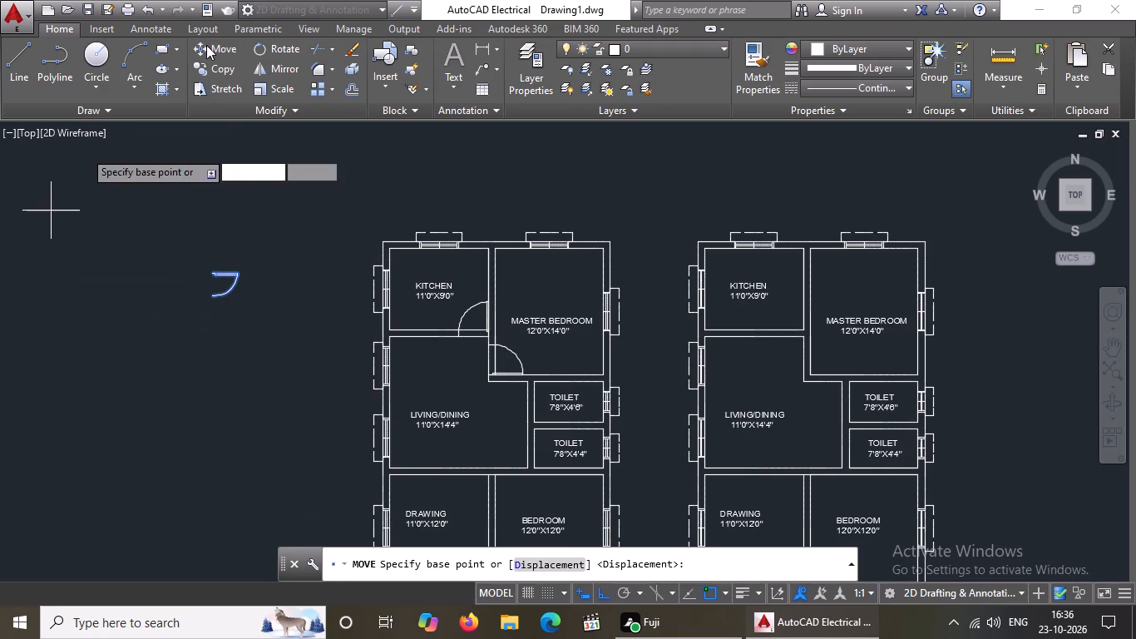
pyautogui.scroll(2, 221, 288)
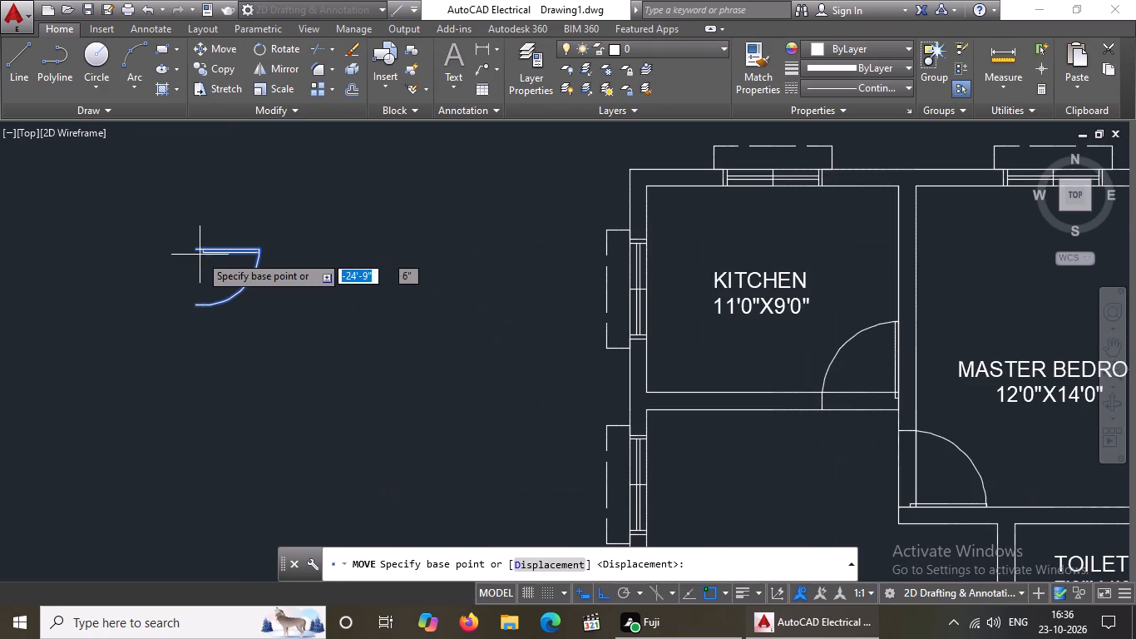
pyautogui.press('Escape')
# Flip the rotated loose door so its leaf lies on the south side and its arc swings north.
pyautogui.click(225, 249)
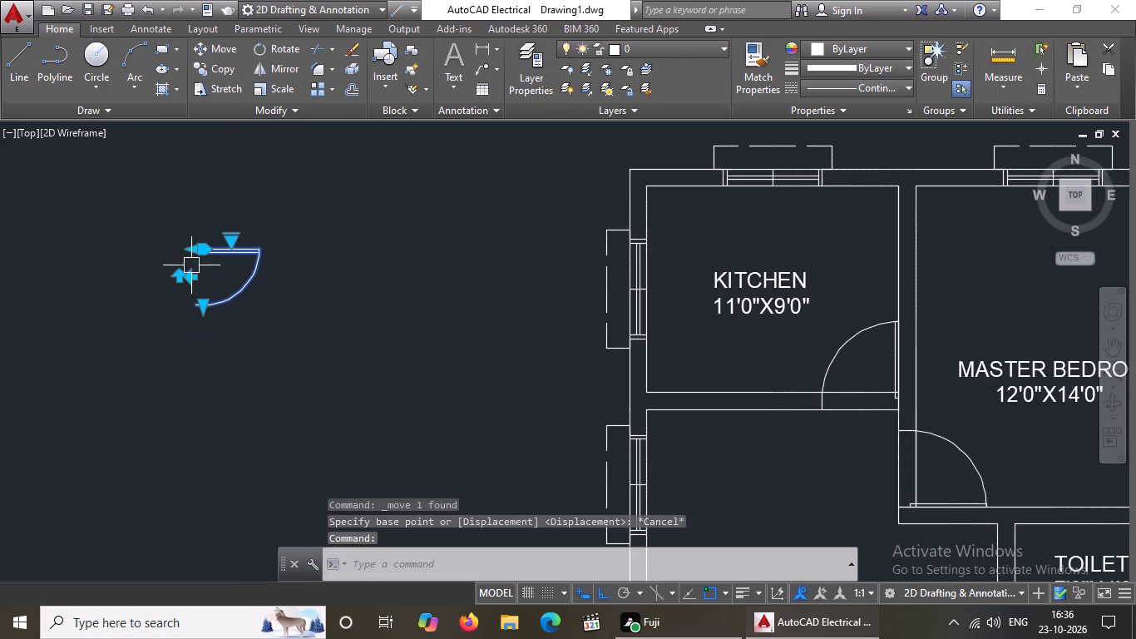
pyautogui.click(173, 277)
pyautogui.press('Escape')
pyautogui.click(174, 284)
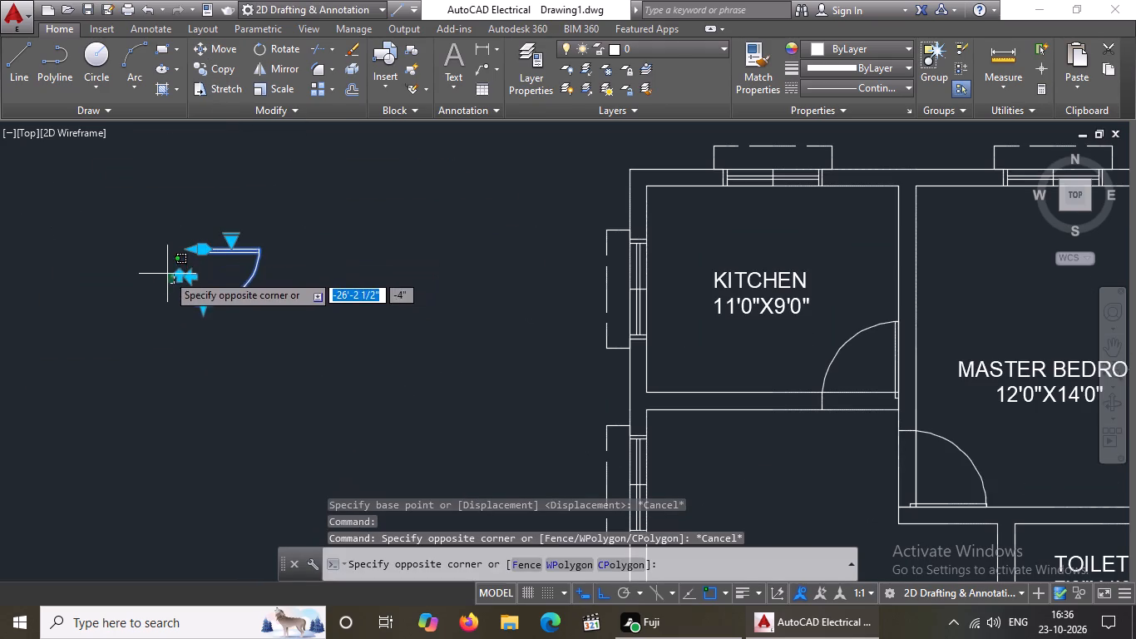
pyautogui.press('Escape')
pyautogui.click(178, 274)
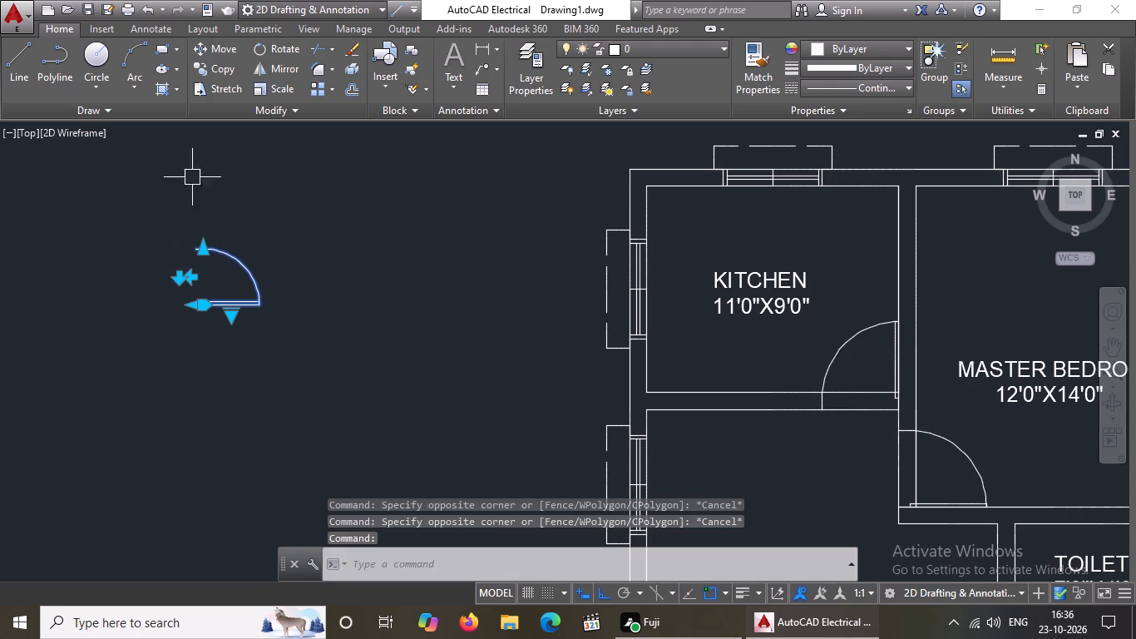
# Move the flipped door into the original plan's living/dining room, just west of the 7'8"X4'6" toilet, with Ortho off.
pyautogui.click(224, 51)
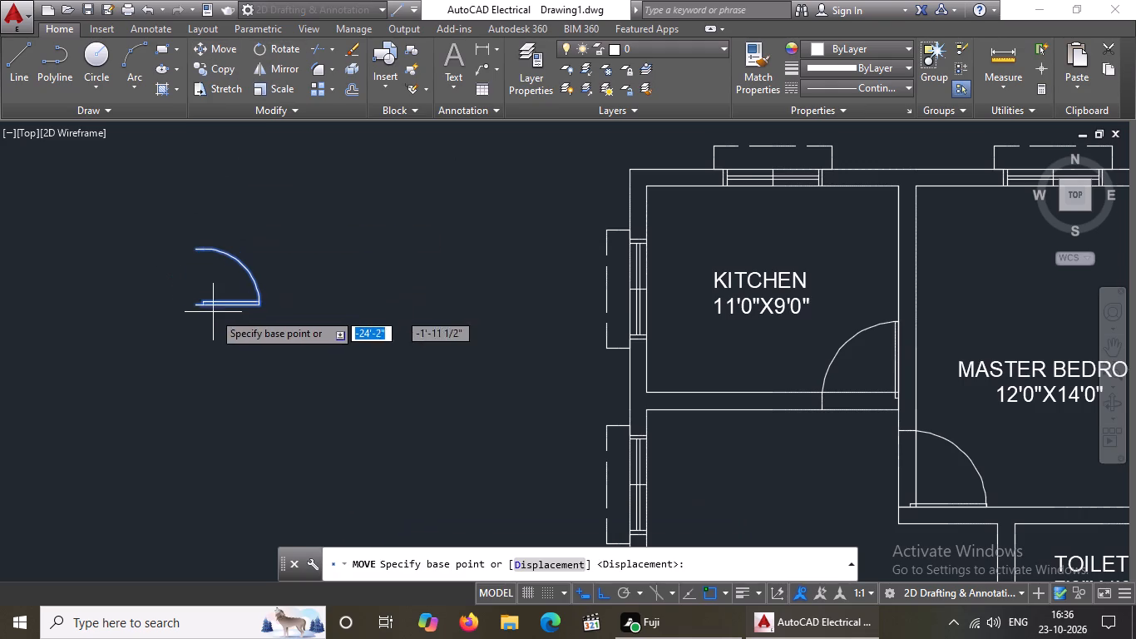
pyautogui.click(195, 306)
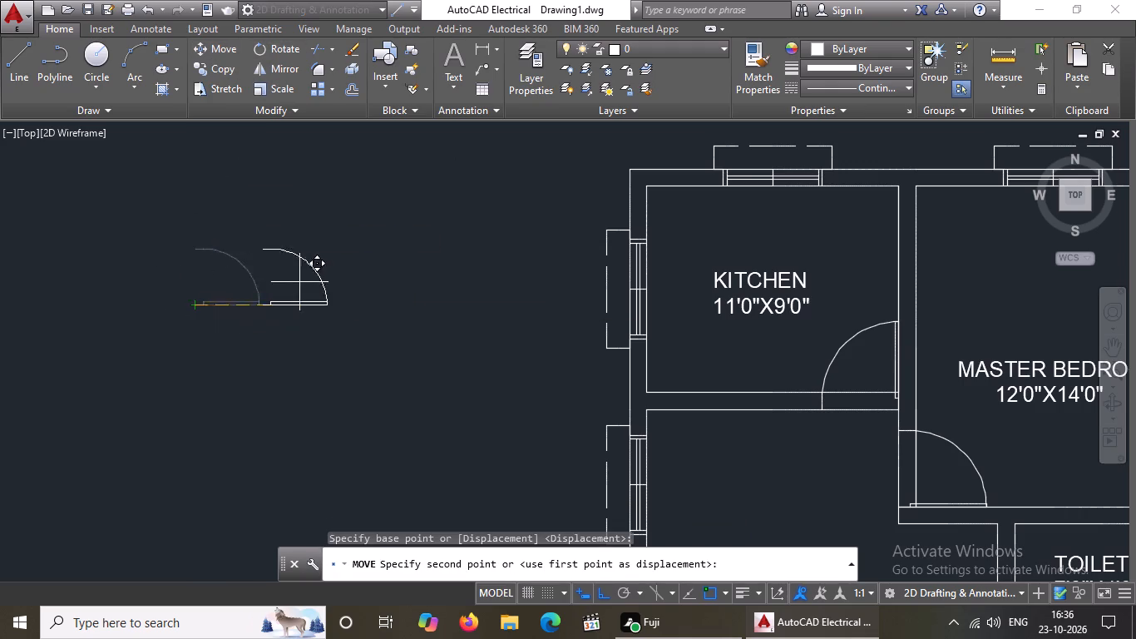
pyautogui.scroll(-5, 305, 280)
pyautogui.click(600, 593)
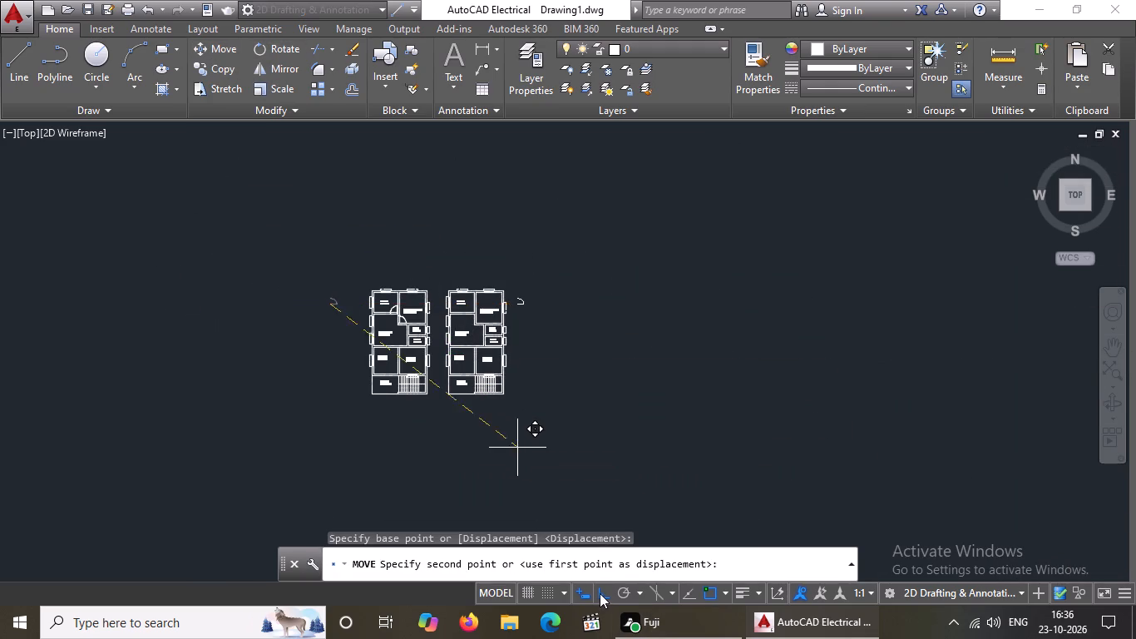
pyautogui.scroll(2, 379, 319)
pyautogui.scroll(3, 439, 364)
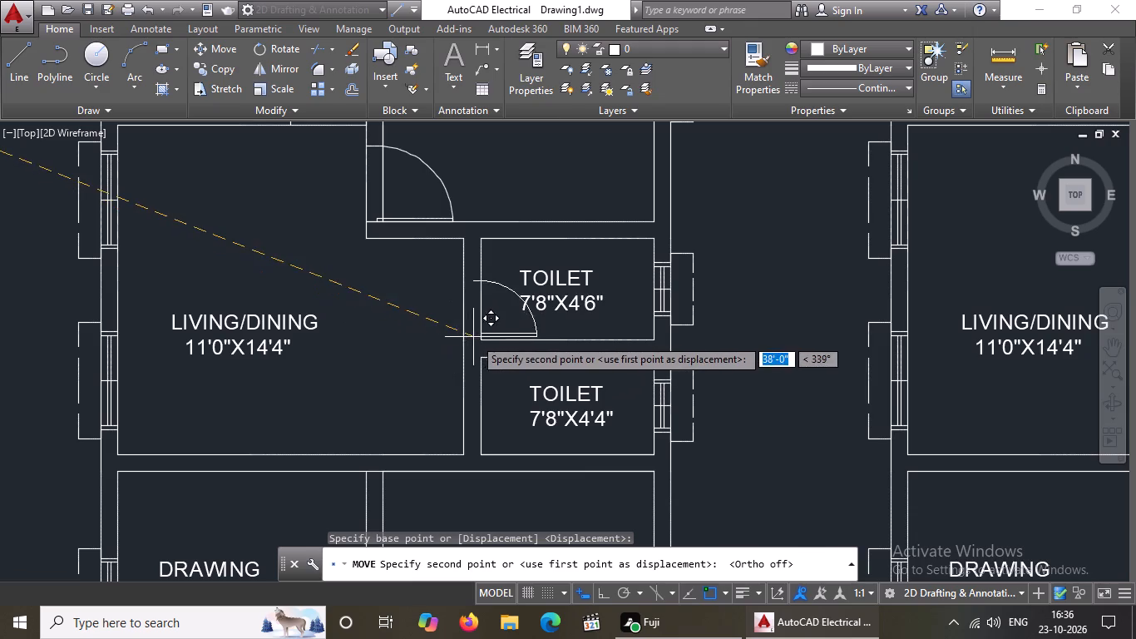
pyautogui.scroll(2, 475, 343)
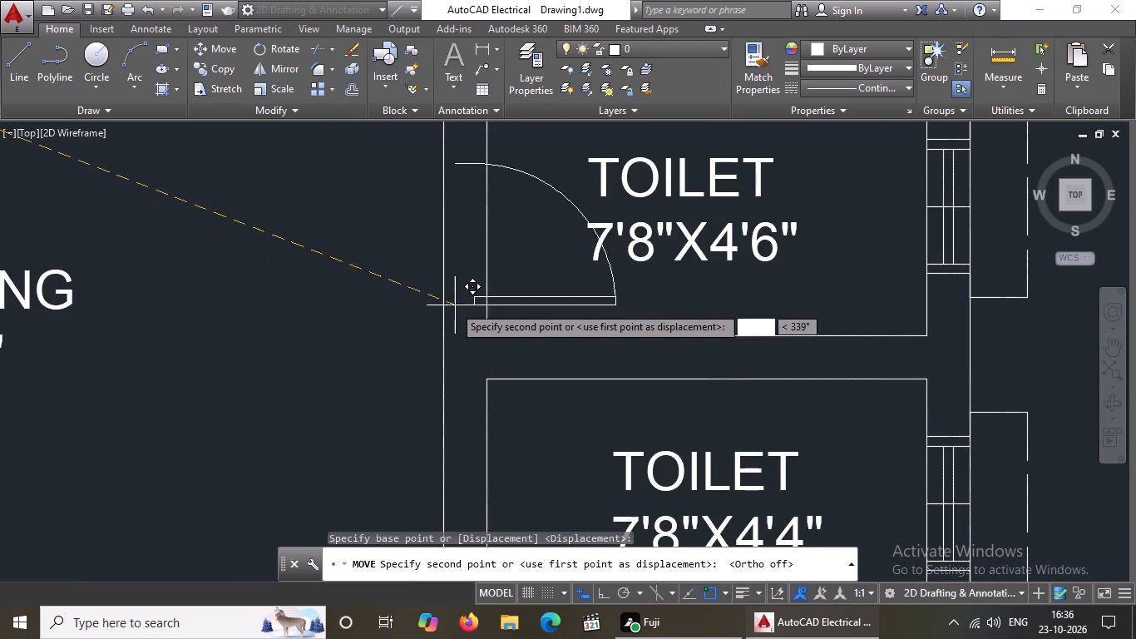
pyautogui.click(242, 281)
pyautogui.press('Escape')
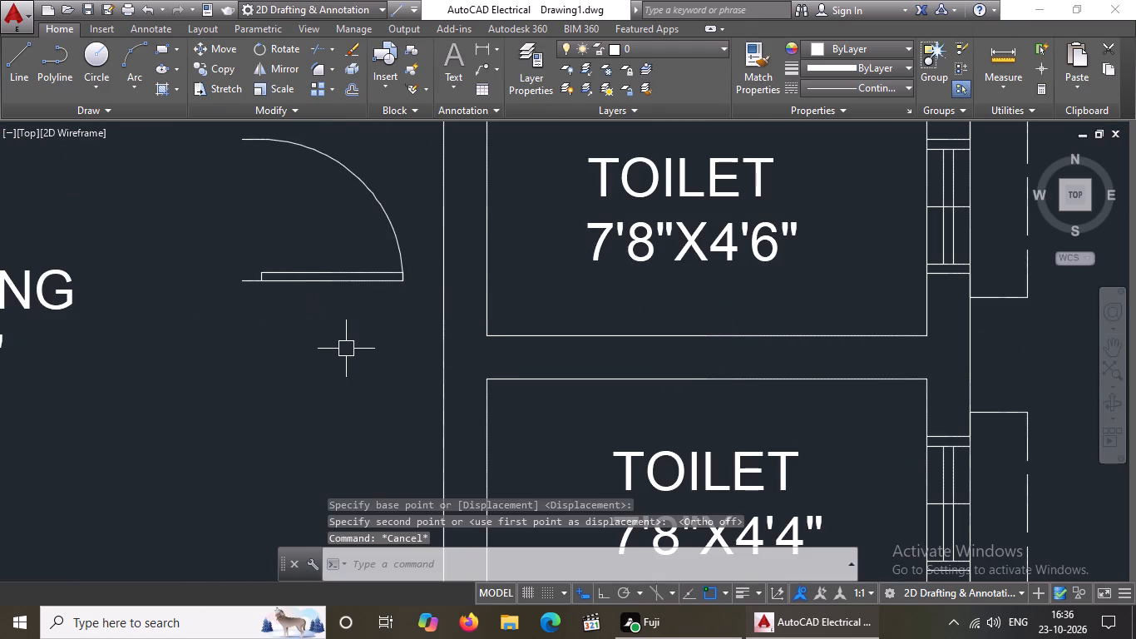
# Extend the south wall line of the 7'8"X4'6" toilet westward to the outer line of its west wall.
pyautogui.write('EX')
pyautogui.press('Return')
pyautogui.press('Return')
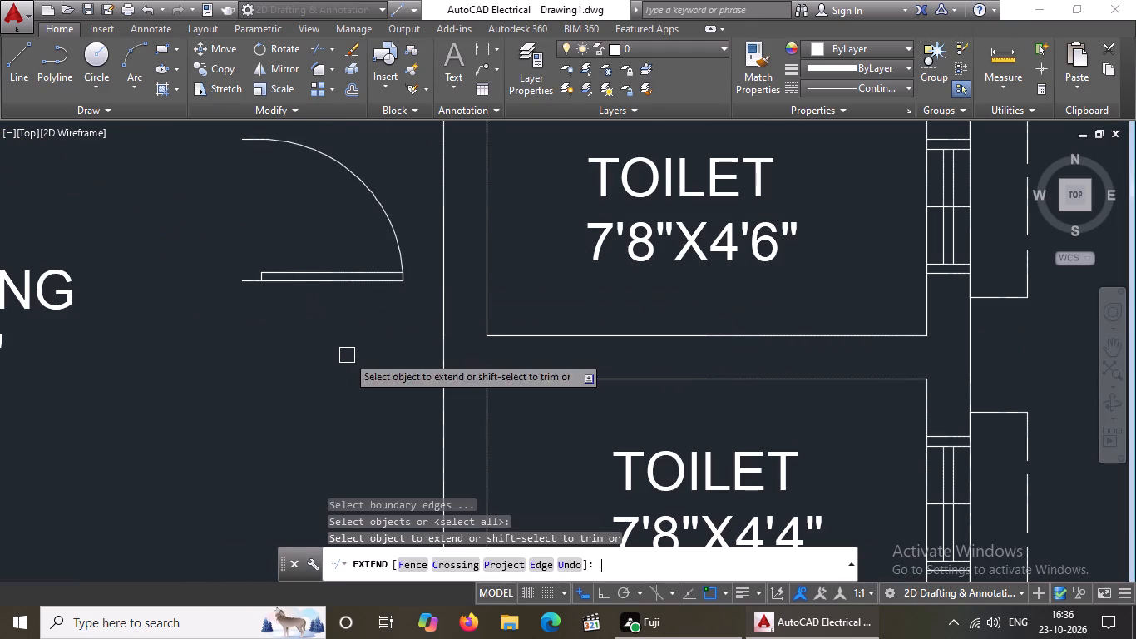
pyautogui.click(530, 330)
pyautogui.scroll(-3, 531, 334)
pyautogui.press('Escape')
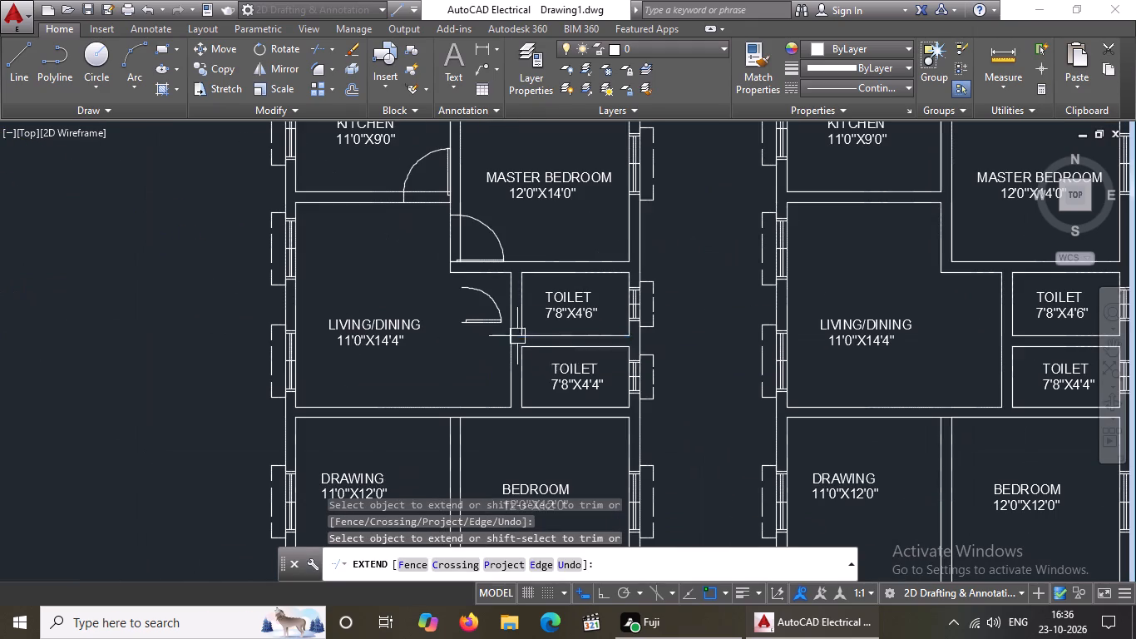
# Move the small door by its hinge endpoint onto the west end of the extended toilet wall line.
pyautogui.click(476, 318)
pyautogui.click(205, 46)
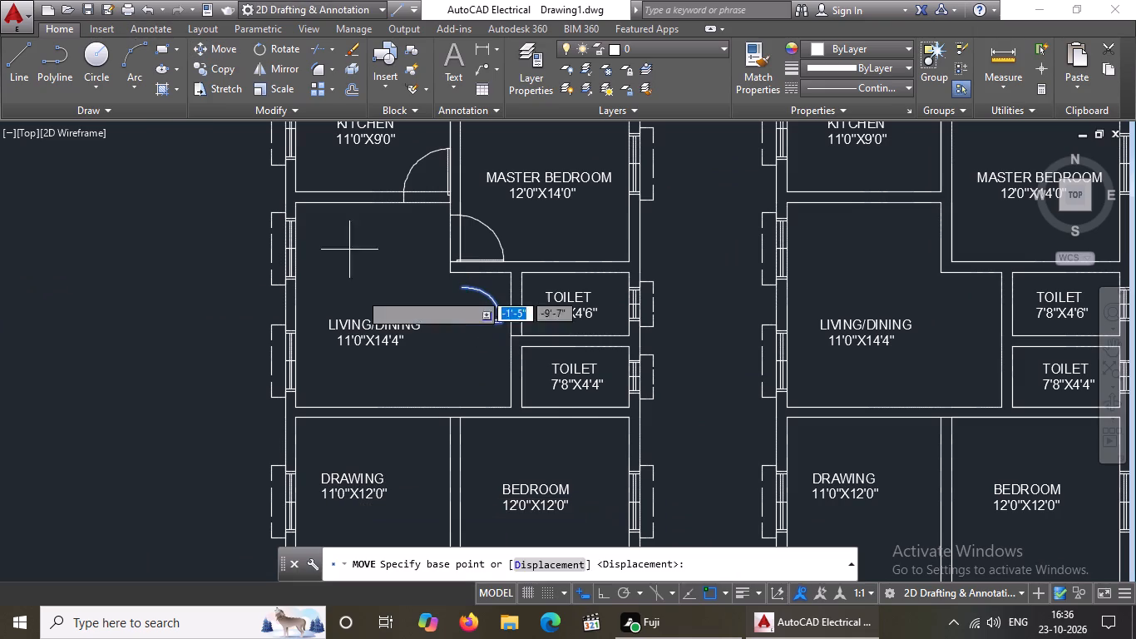
pyautogui.scroll(3, 477, 331)
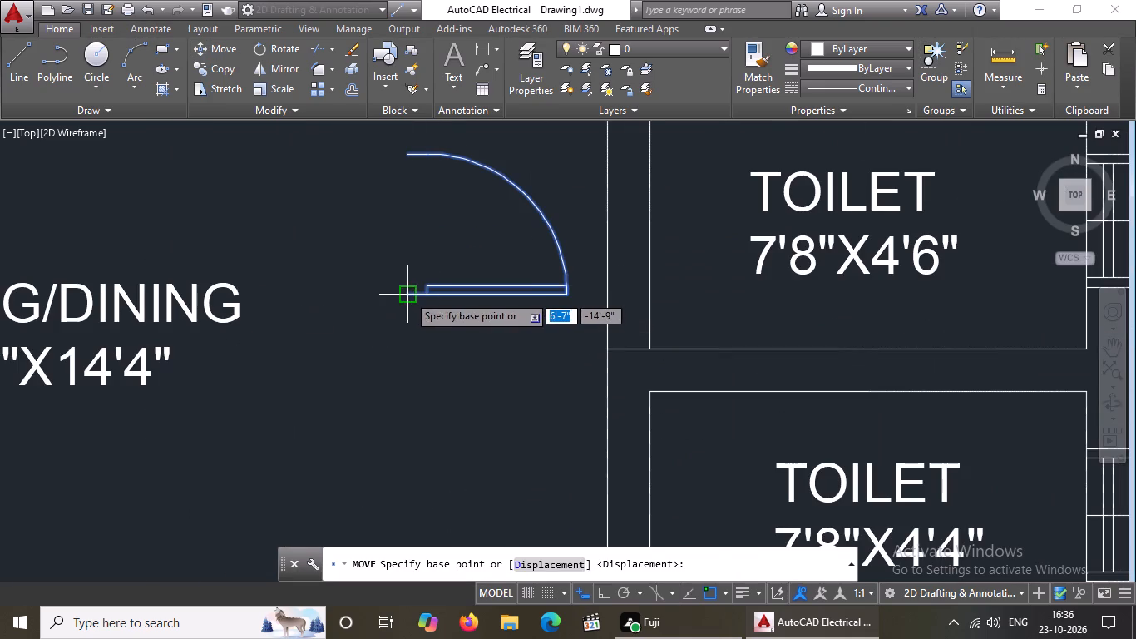
pyautogui.click(407, 294)
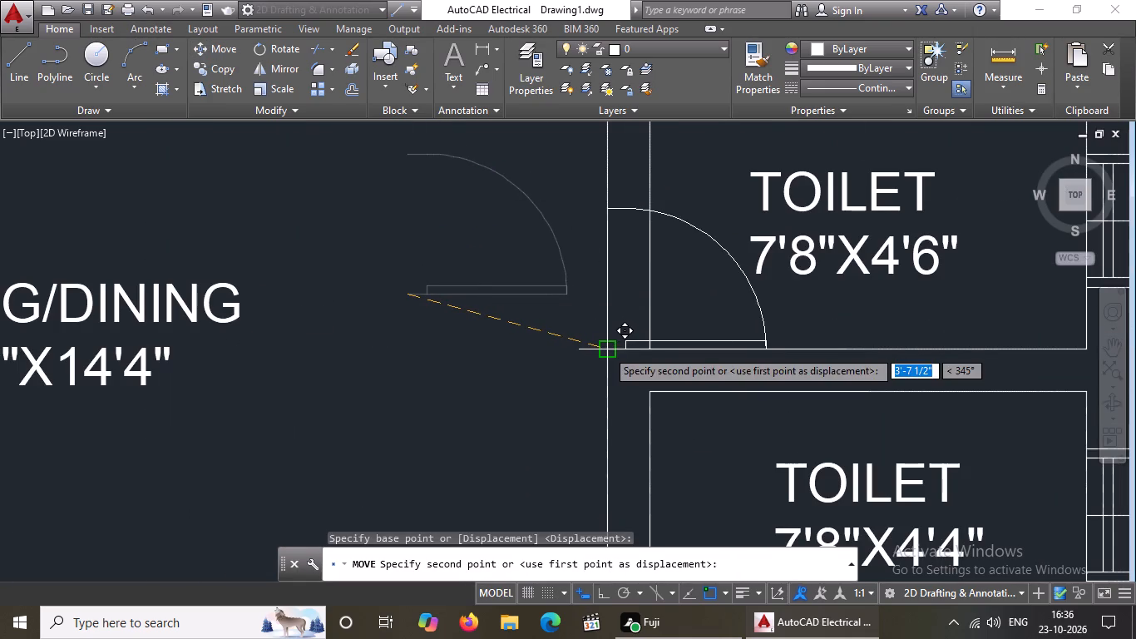
pyautogui.click(607, 349)
pyautogui.scroll(-4, 610, 346)
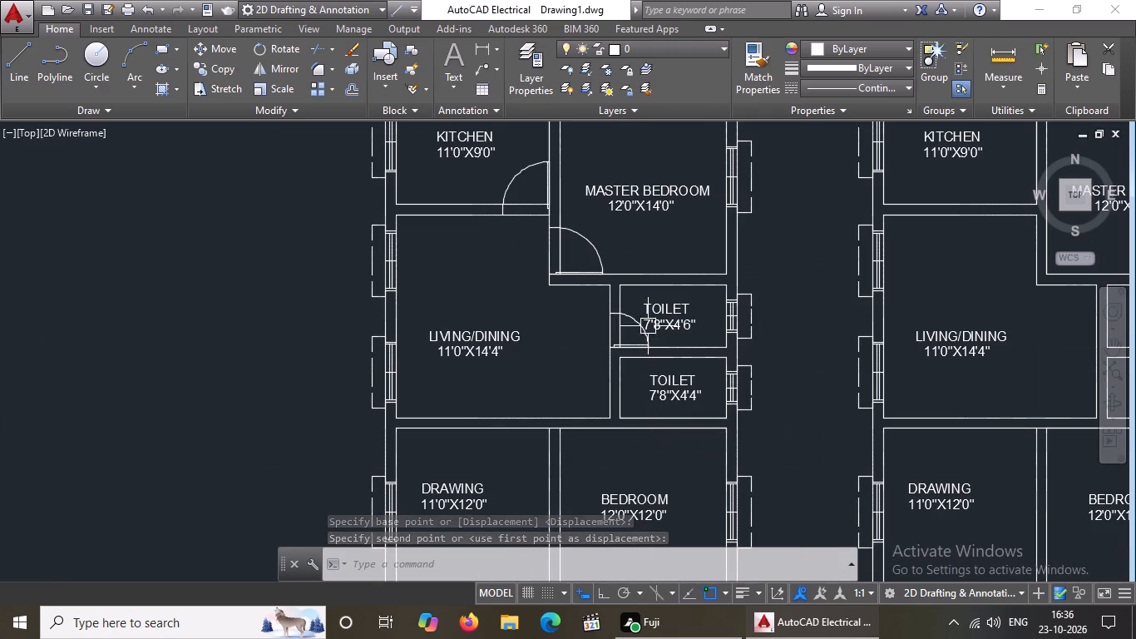
# Copy the toilet door once into the empty area west of the living/dining room.
pyautogui.click(630, 322)
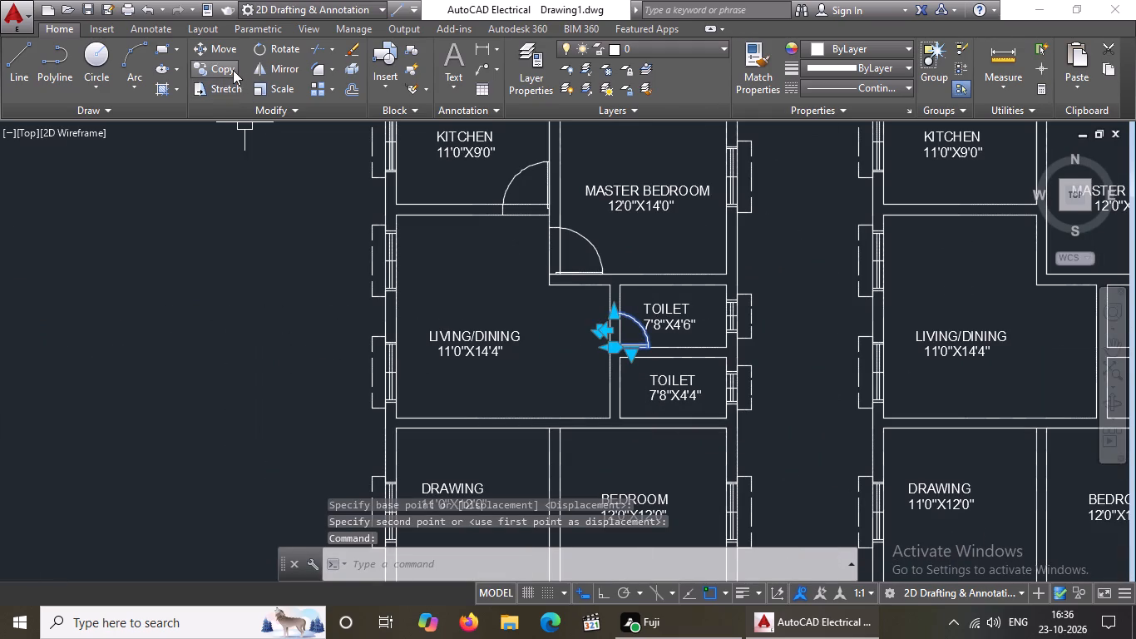
pyautogui.click(233, 70)
pyautogui.click(633, 334)
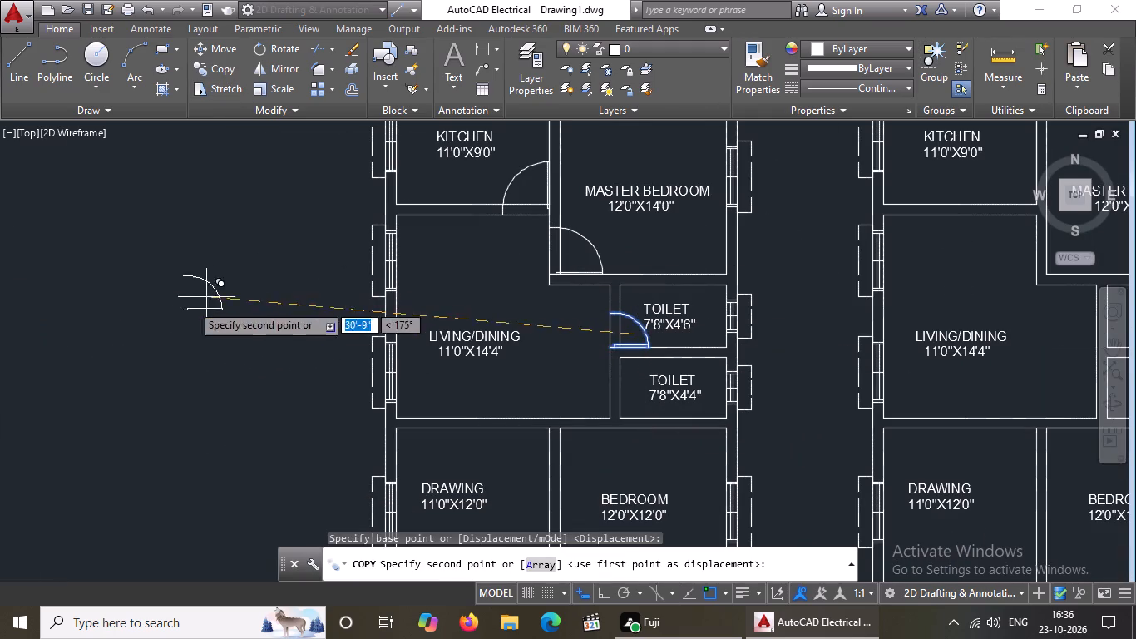
pyautogui.click(205, 344)
pyautogui.press('Escape')
# Rotate the copied toilet door by 90° with Ortho on.
pyautogui.click(208, 351)
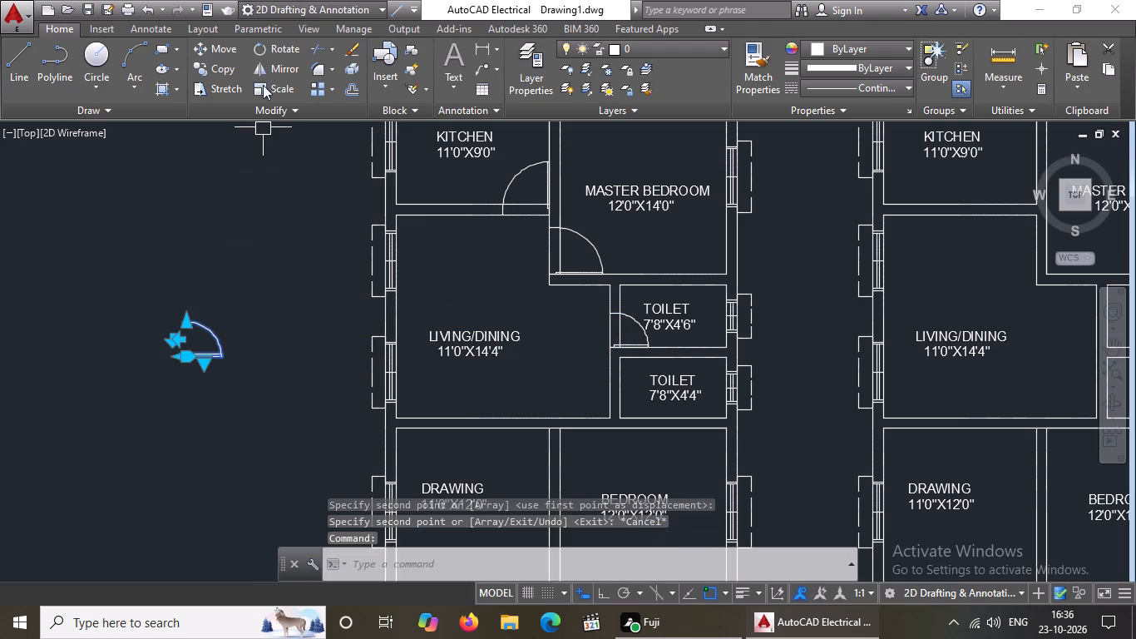
pyautogui.moveTo(274, 42); pyautogui.dragTo(274, 54)
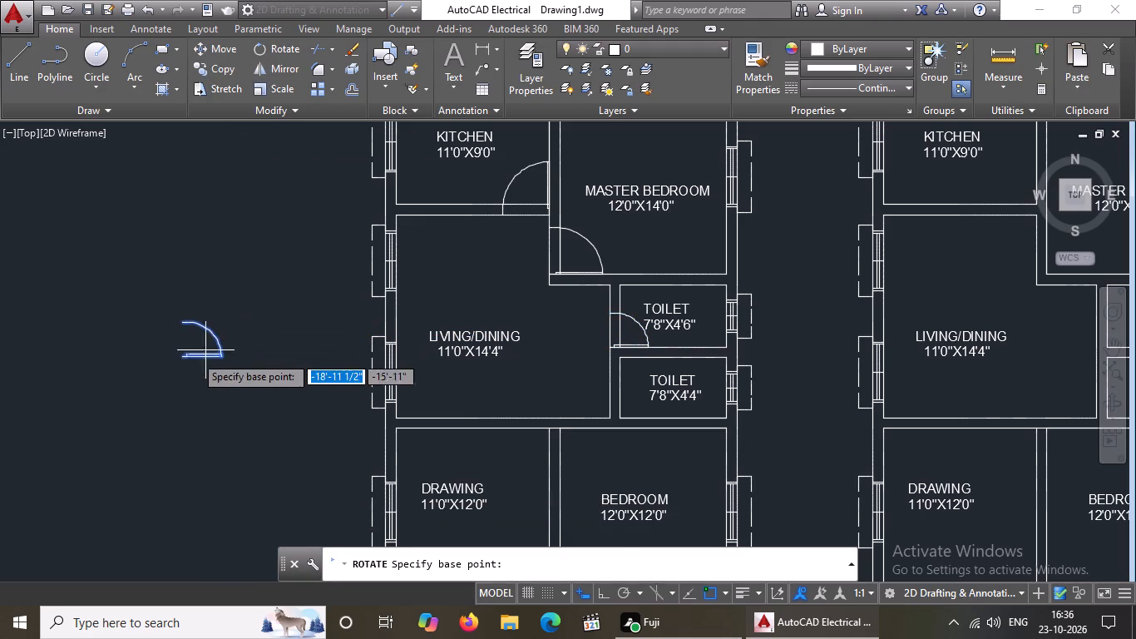
pyautogui.click(200, 338)
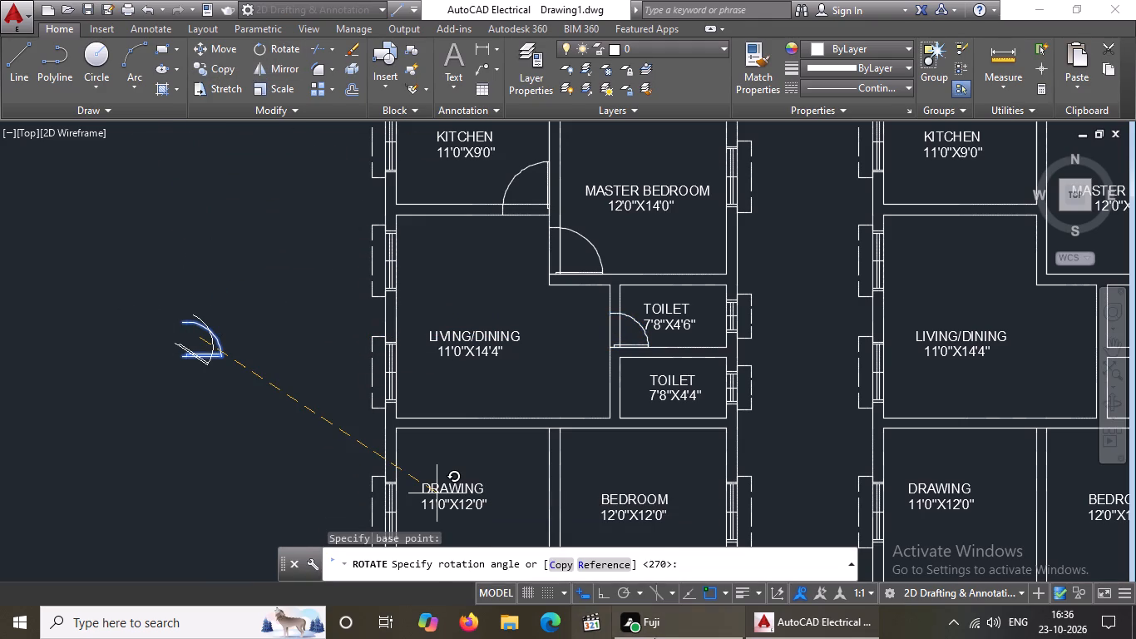
pyautogui.click(605, 588)
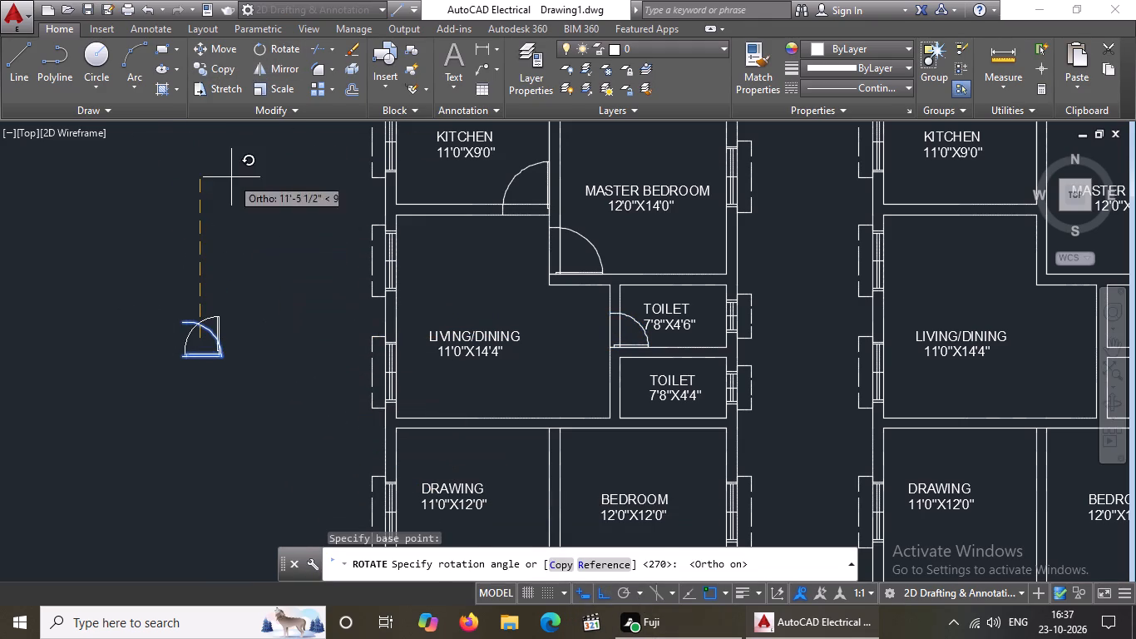
pyautogui.click(231, 176)
# Flip the rotated door copy so its leaf stands on the west side and its arc swings east.
pyautogui.click(217, 339)
pyautogui.scroll(2, 189, 360)
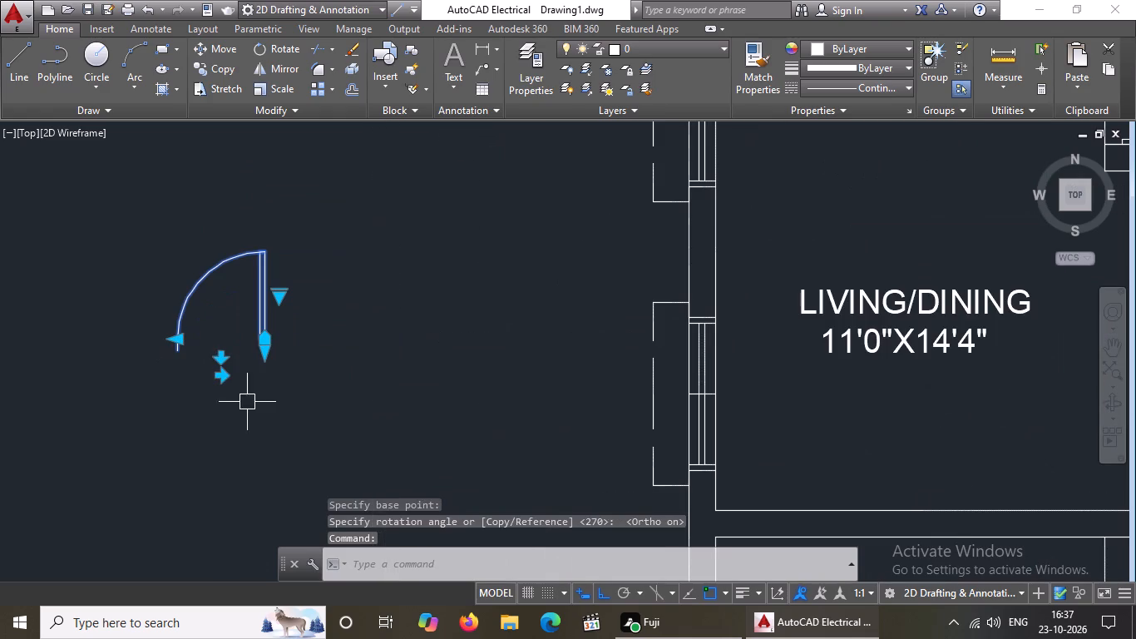
pyautogui.click(219, 379)
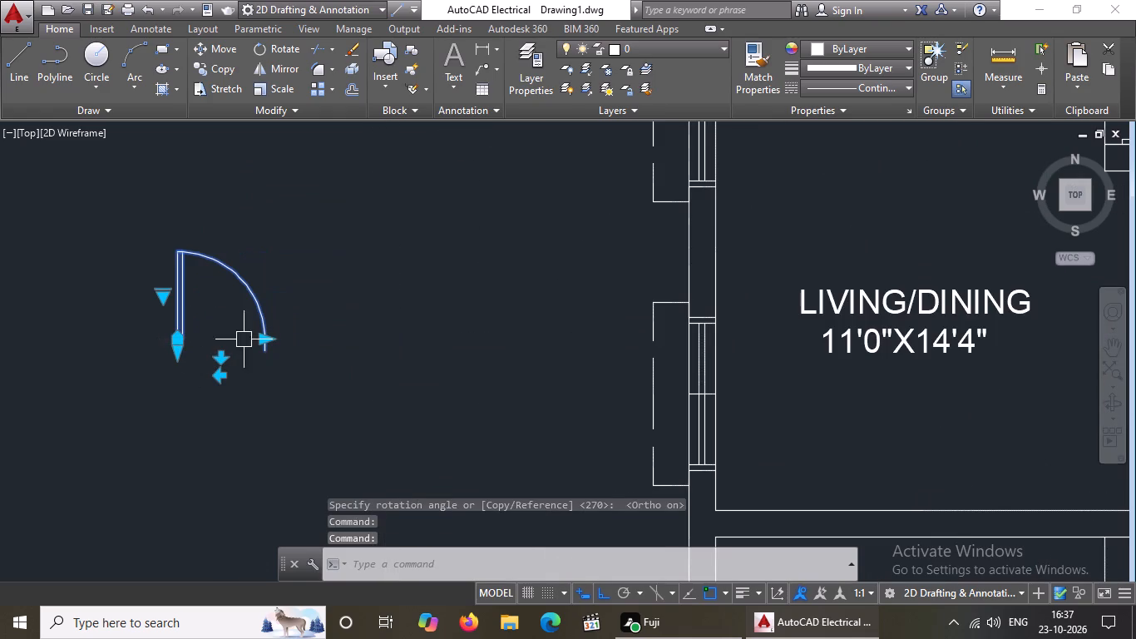
# Move the flipped door copy from the empty west area into the 7'8"X4'4" toilet, with Ortho off.
pyautogui.click(226, 52)
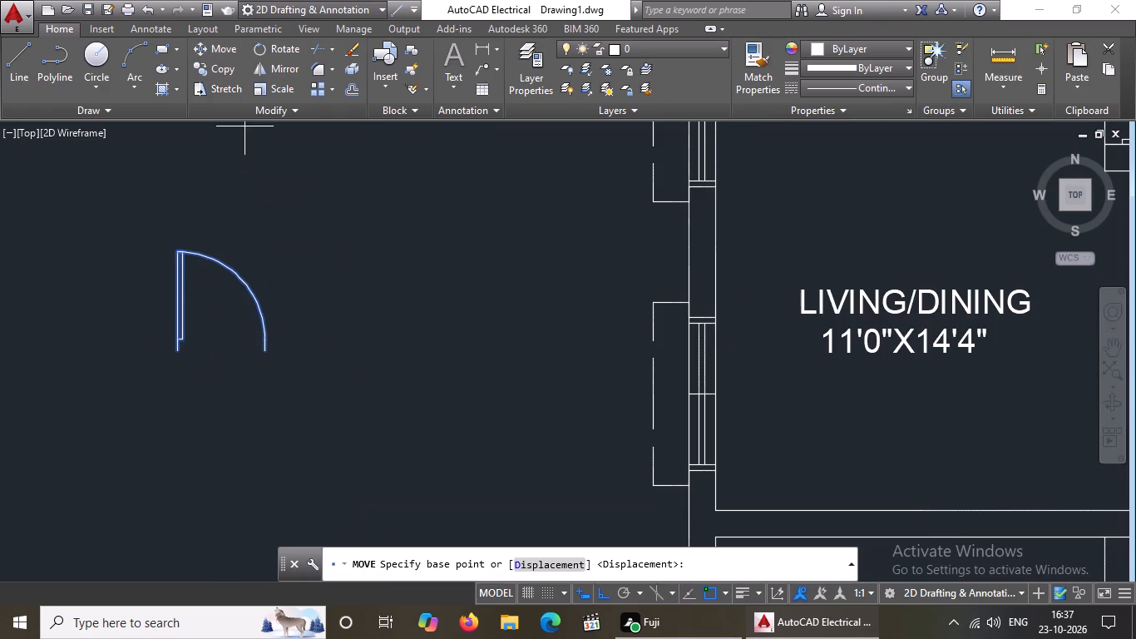
pyautogui.click(177, 351)
pyautogui.scroll(-5, 363, 364)
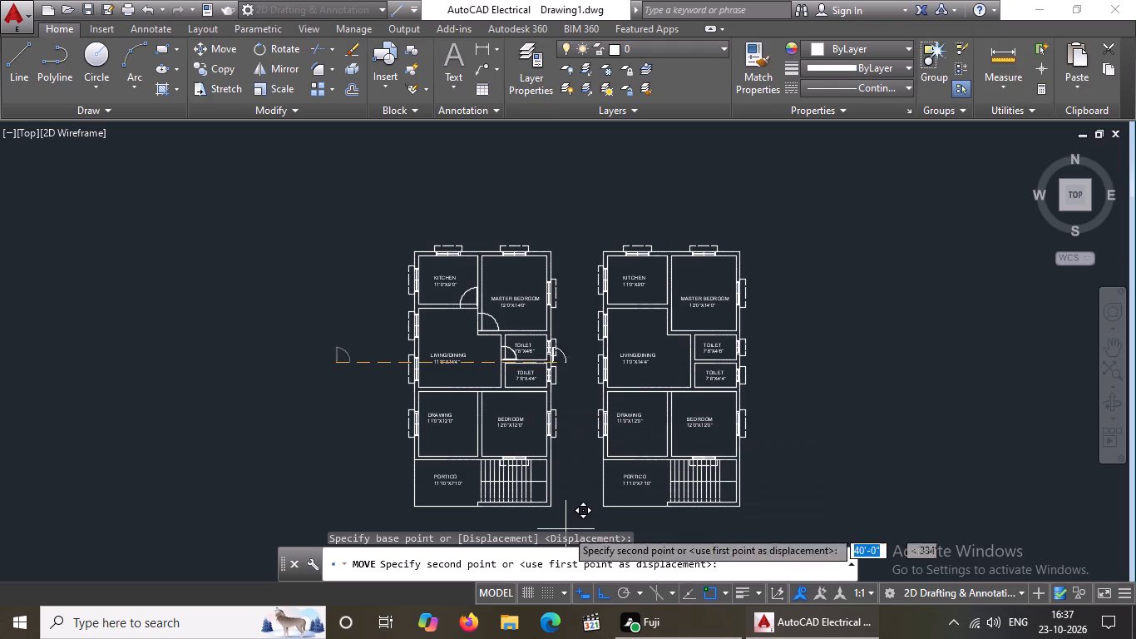
pyautogui.click(598, 592)
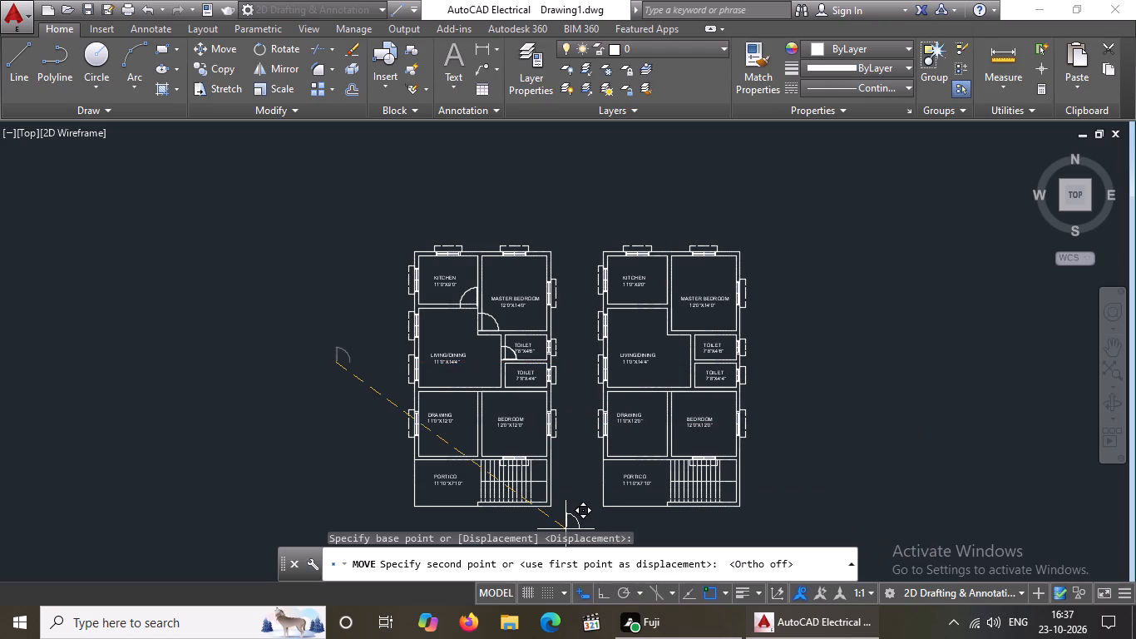
pyautogui.scroll(5, 515, 389)
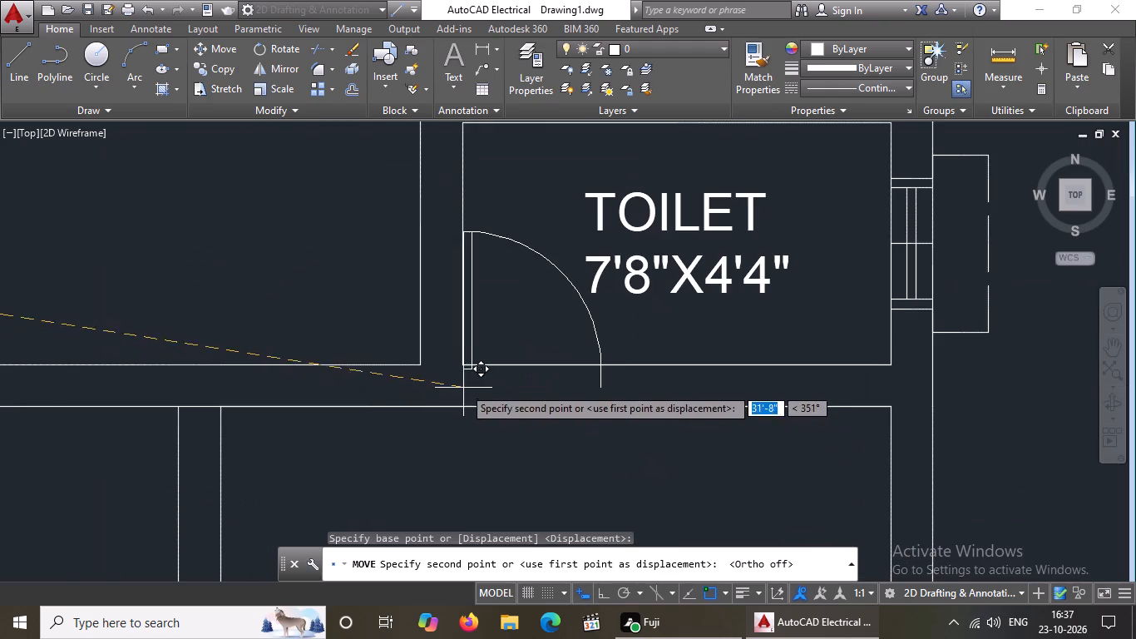
pyautogui.click(487, 369)
pyautogui.press('Escape')
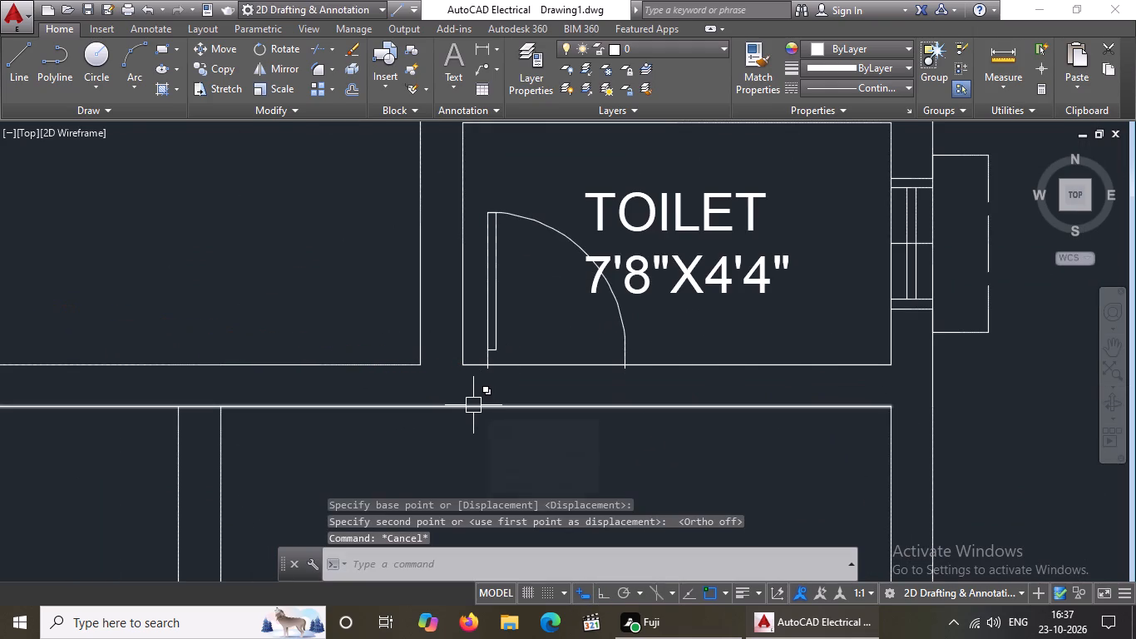
# Extend the west wall line of the 7'8"X4'4" toilet south to the bedroom's north wall line.
pyautogui.write('EX')
pyautogui.press('space')
pyautogui.press('space')
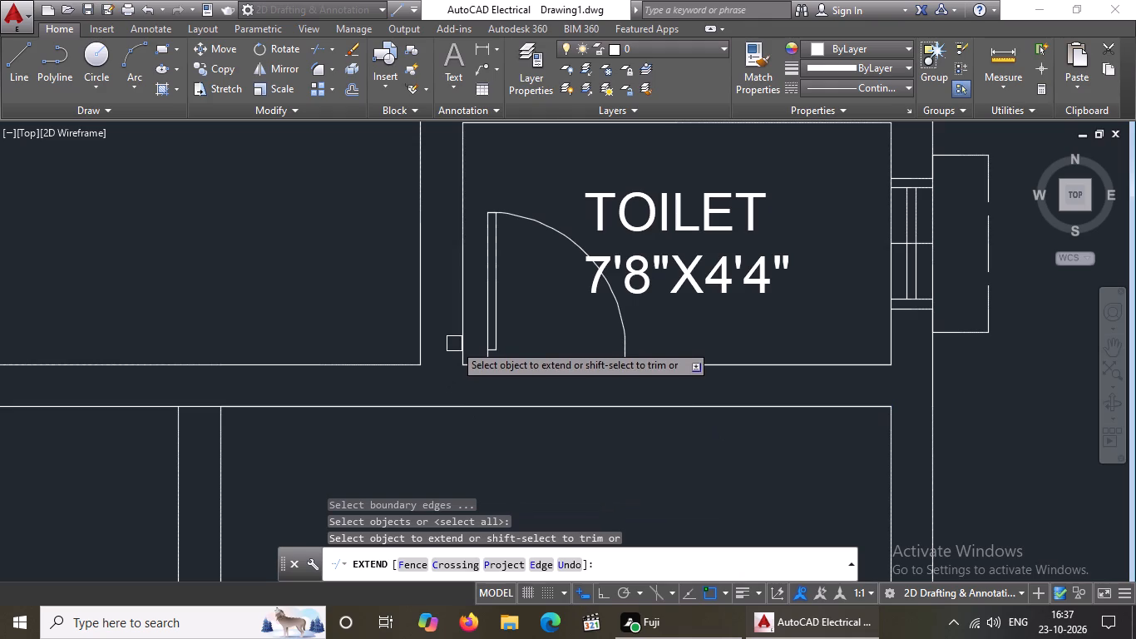
pyautogui.click(465, 348)
pyautogui.press('Escape')
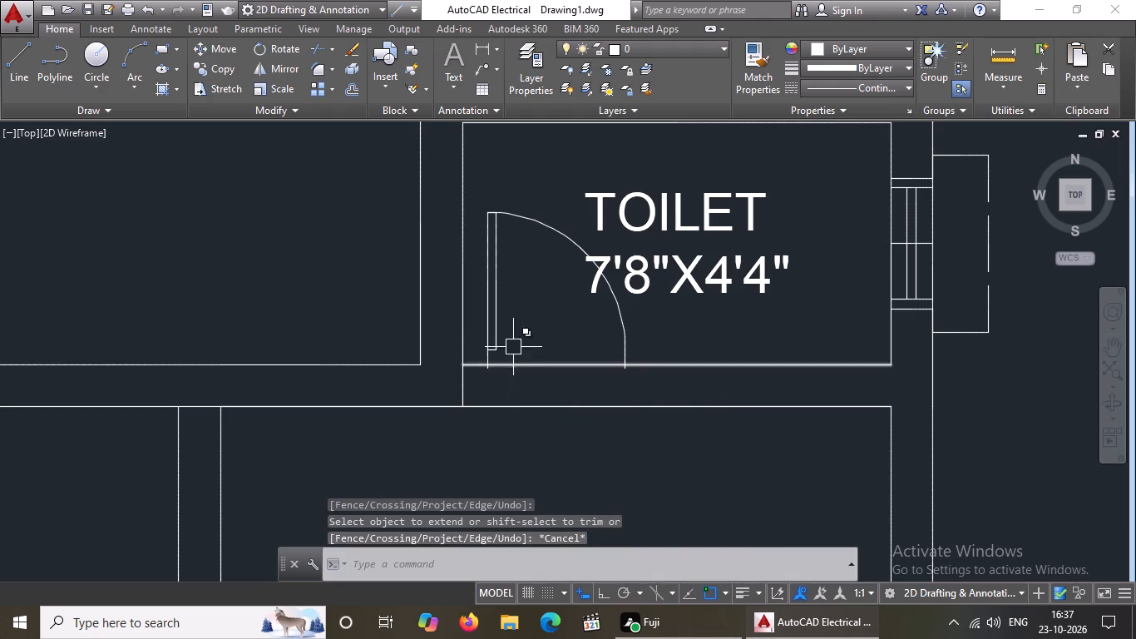
# Move the lower toilet's door by its hinge endpoint onto the south end of the extended west wall line.
pyautogui.click(485, 331)
pyautogui.click(202, 43)
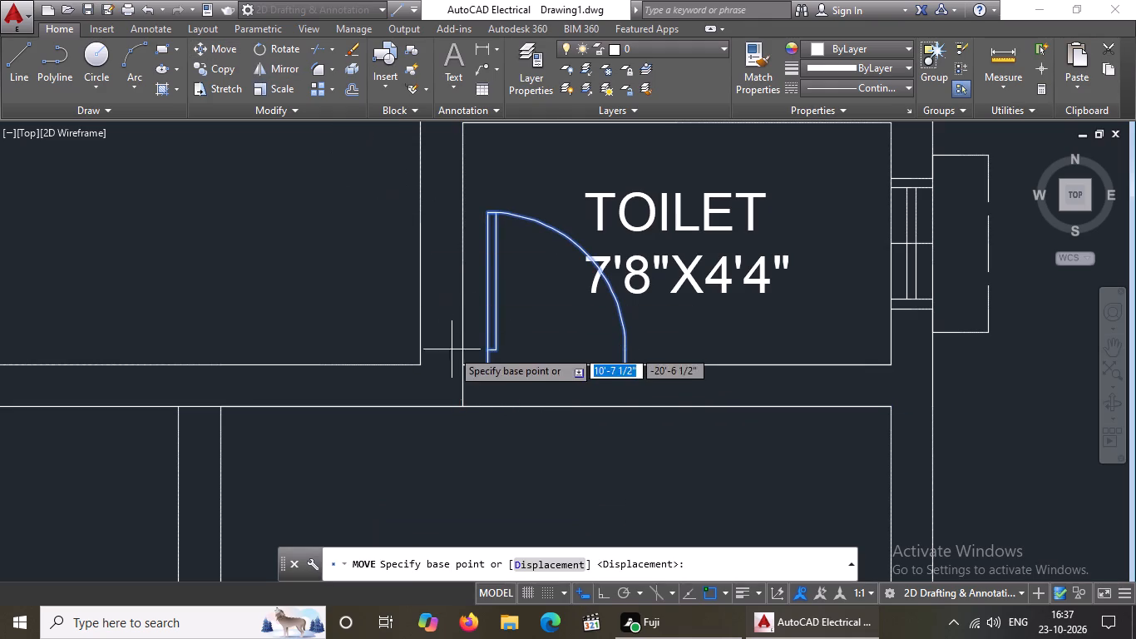
pyautogui.scroll(2, 488, 370)
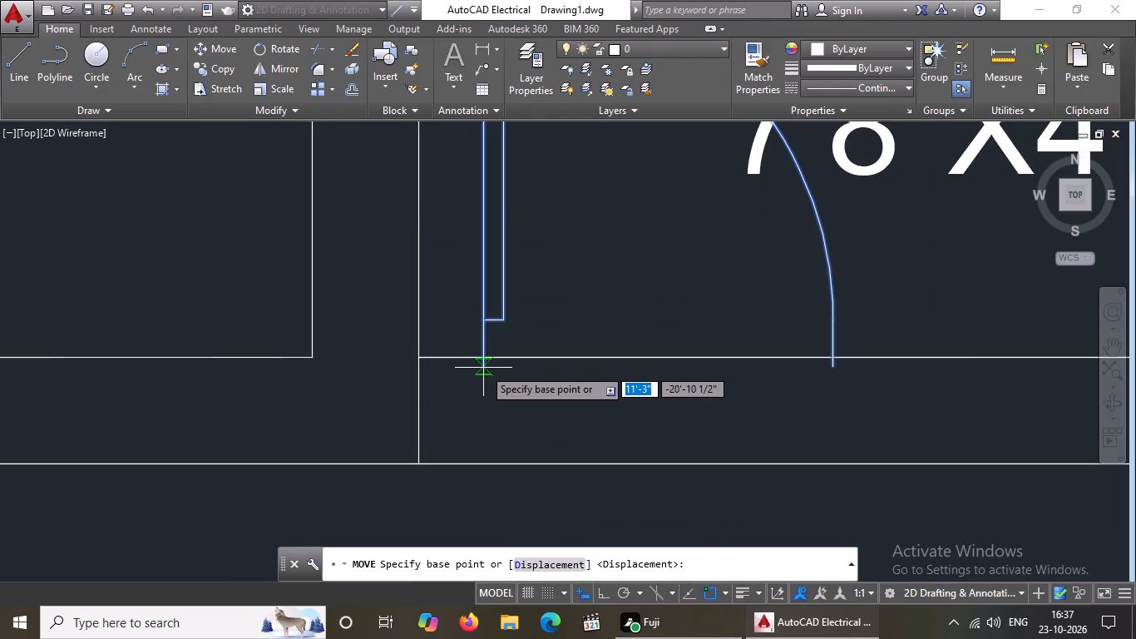
pyautogui.scroll(3, 483, 366)
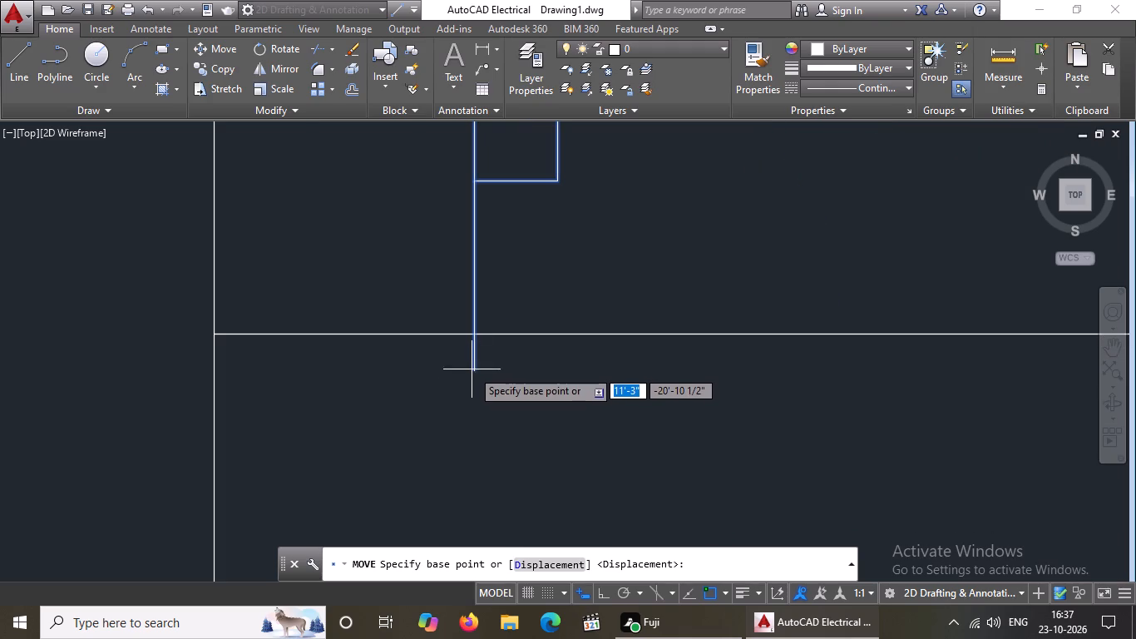
pyautogui.moveTo(474, 369); pyautogui.dragTo(466, 382)
pyautogui.scroll(-5, 334, 425)
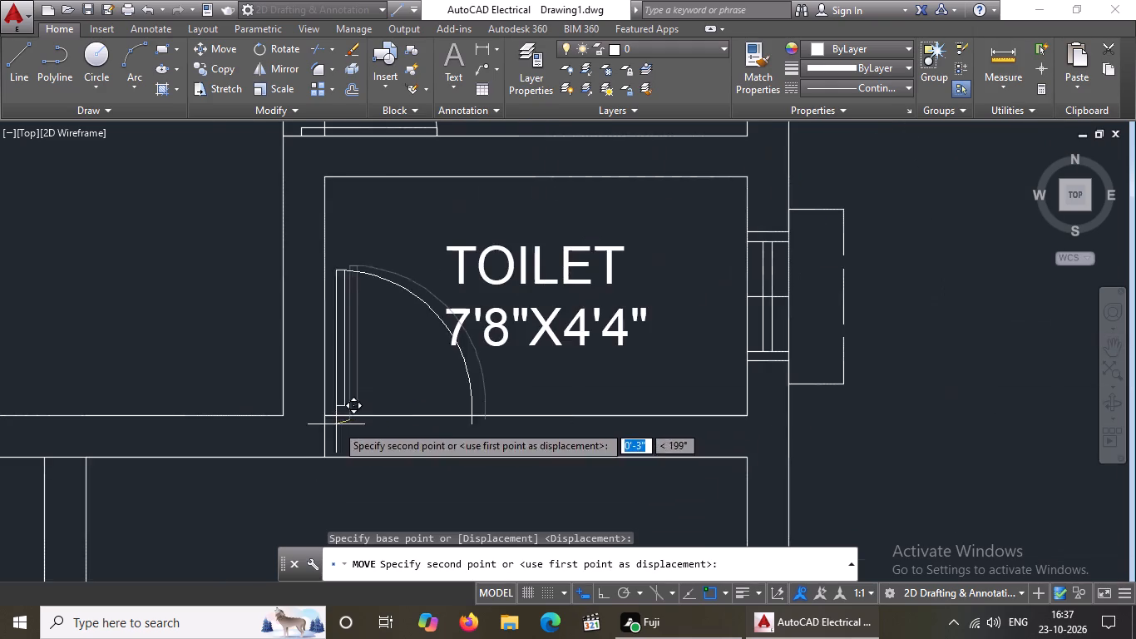
pyautogui.scroll(3, 328, 454)
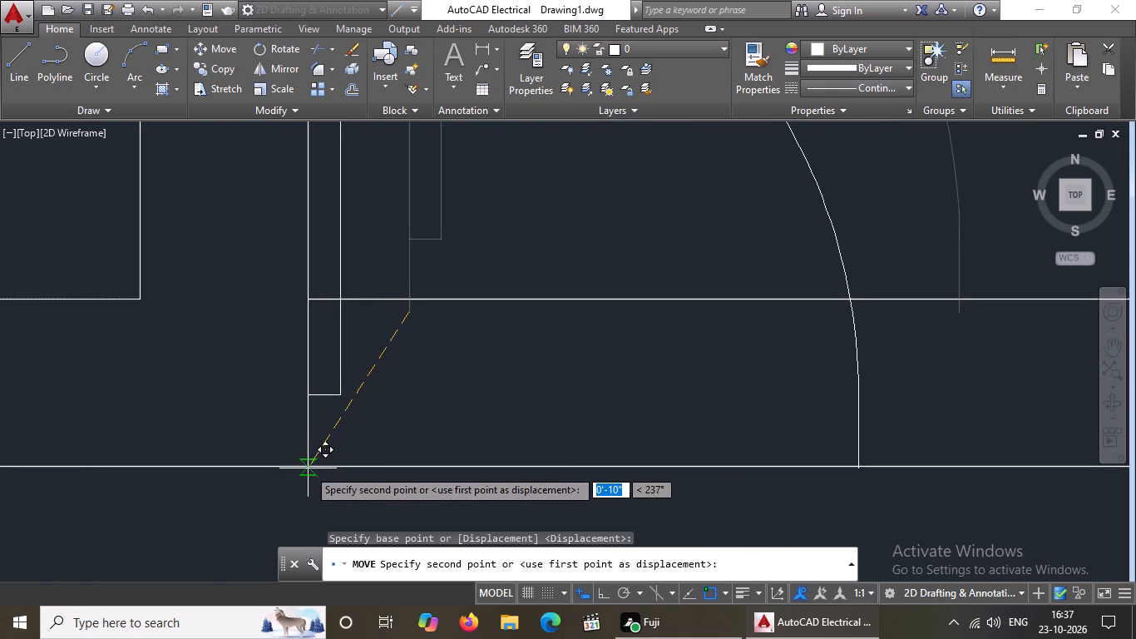
pyautogui.click(307, 467)
# Copy the kitchen door once into the north part of the 12'0"X12'0" bedroom.
pyautogui.scroll(-5, 359, 442)
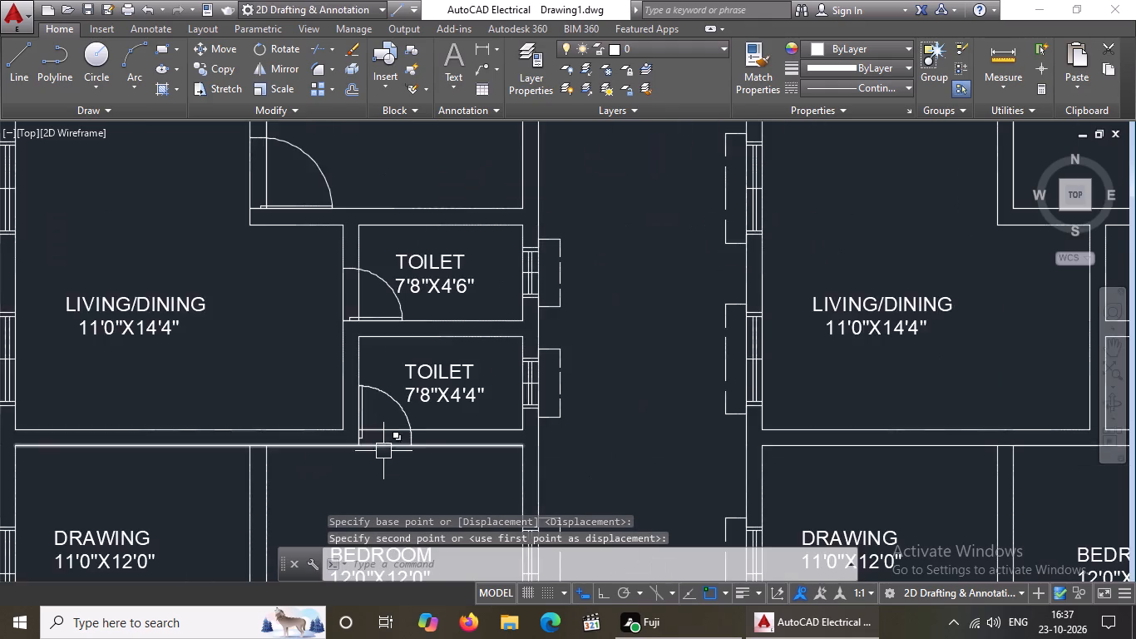
pyautogui.scroll(-2, 393, 447)
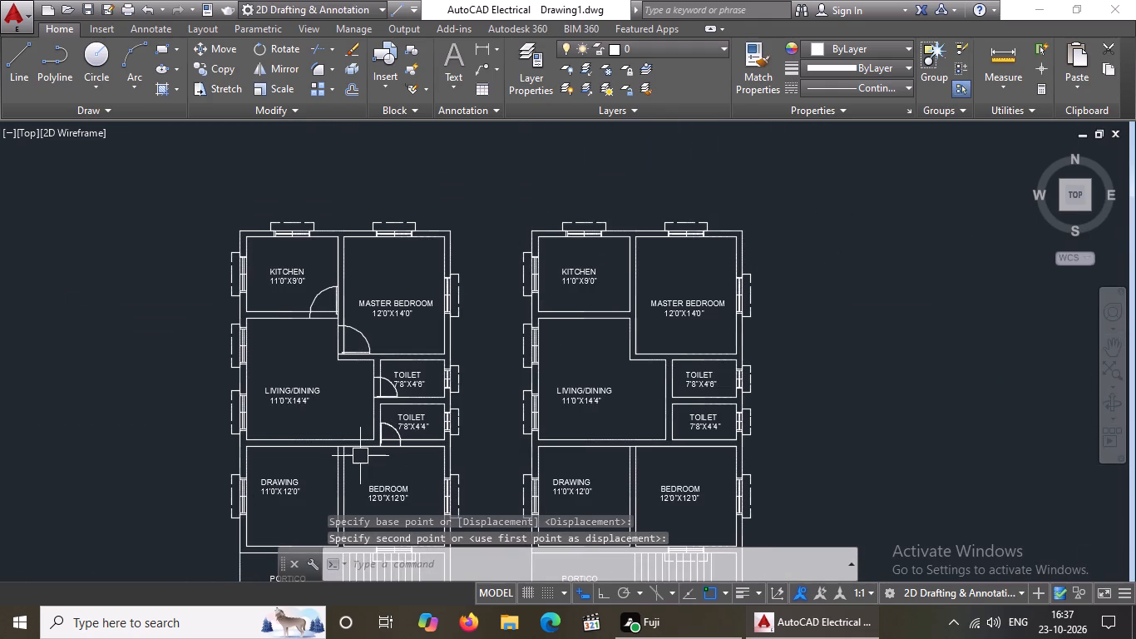
pyautogui.moveTo(345, 449); pyautogui.dragTo(367, 409, button='middle')
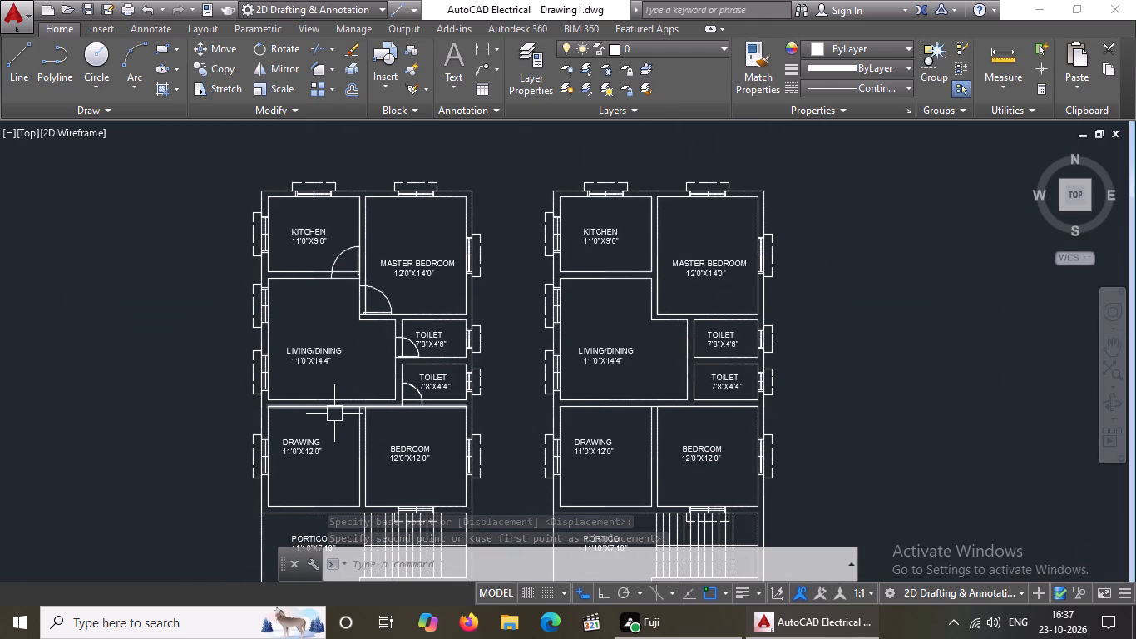
pyautogui.middleClick(400, 418)
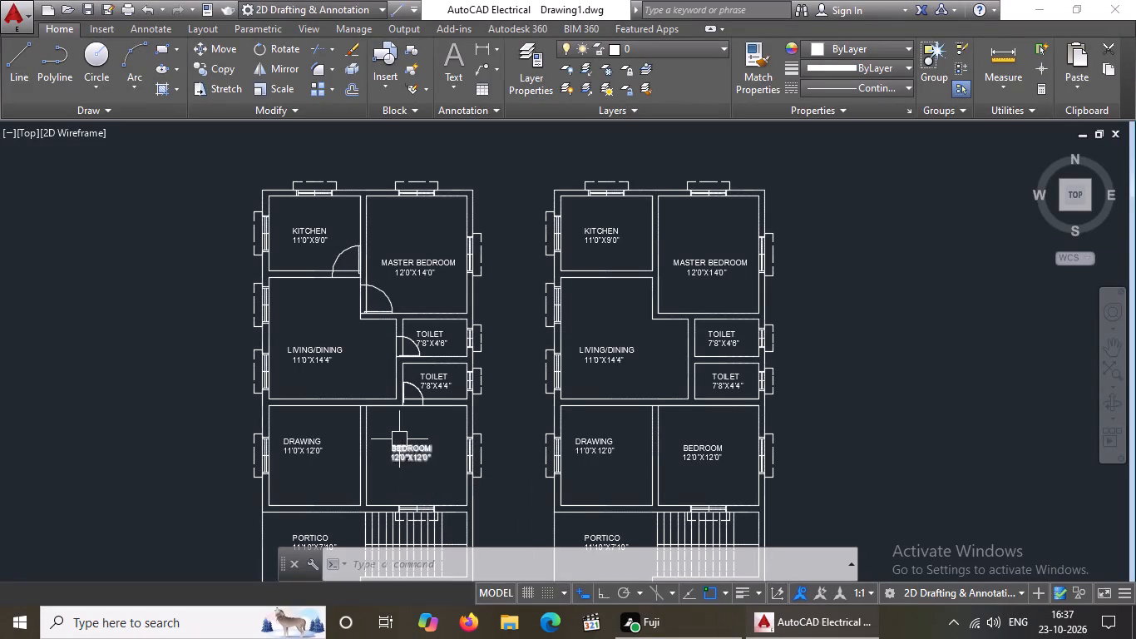
pyautogui.click(347, 250)
pyautogui.click(201, 63)
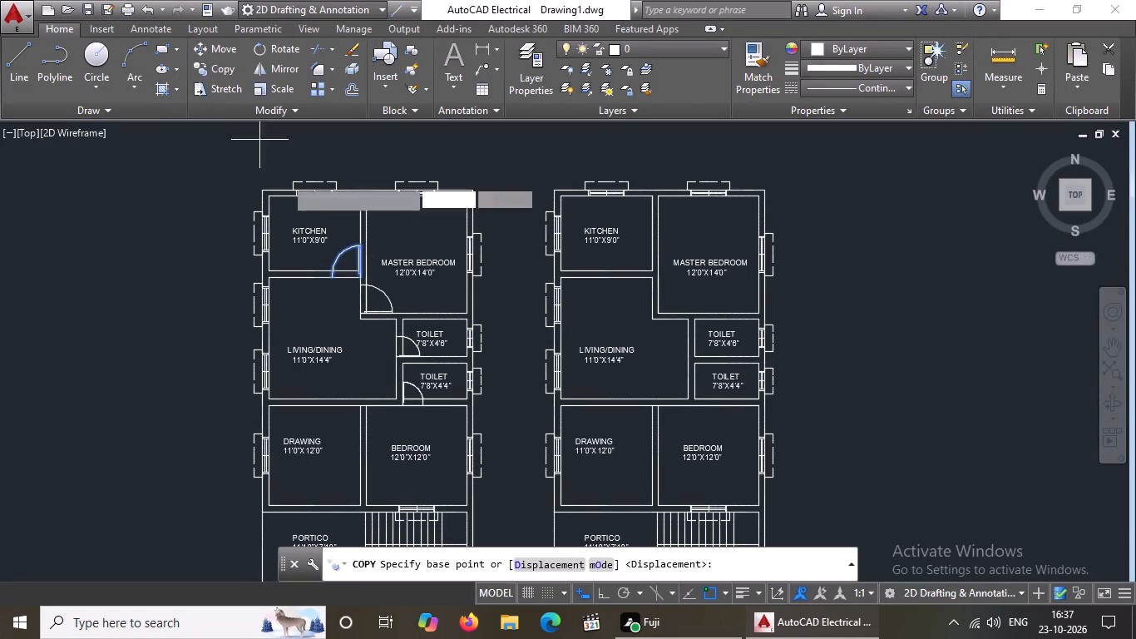
pyautogui.click(346, 261)
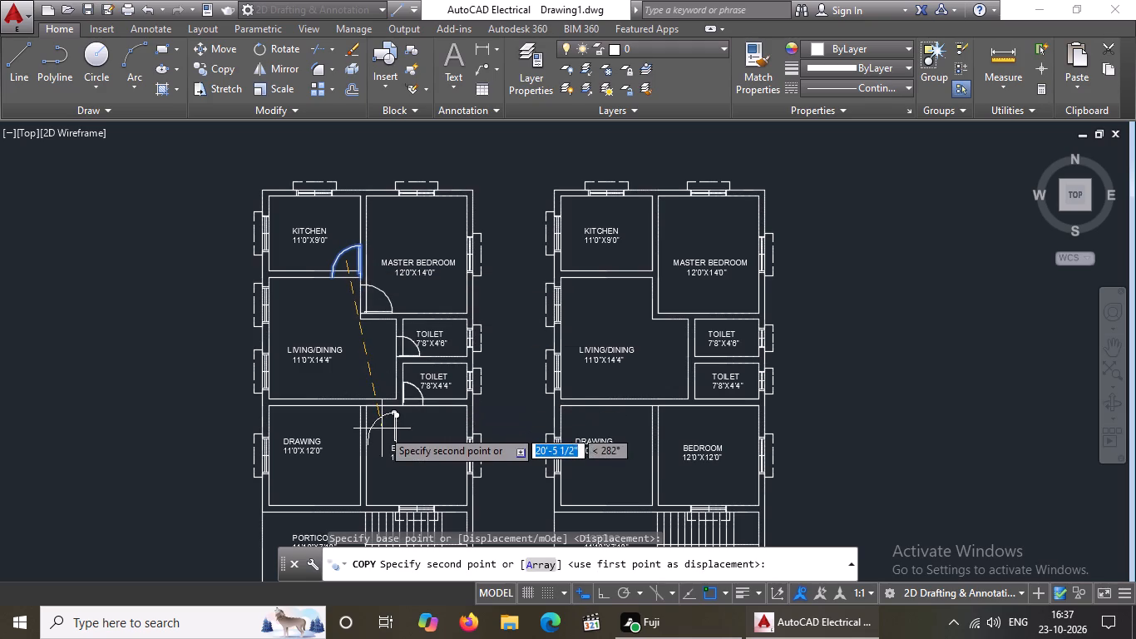
pyautogui.click(387, 420)
pyautogui.press('Escape')
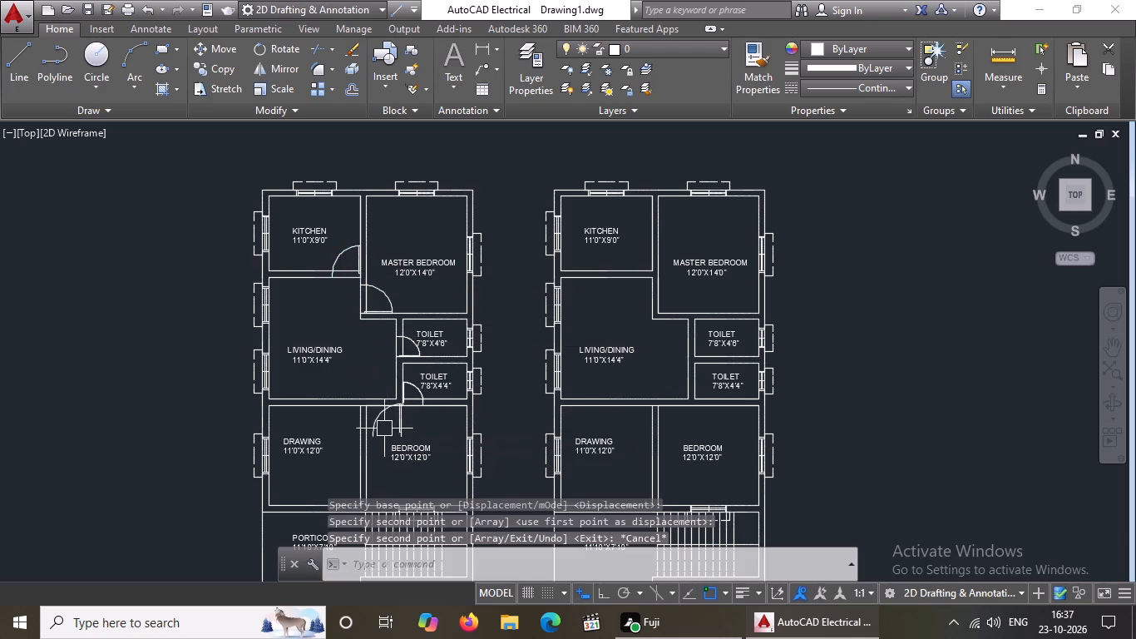
# Flip the bedroom door copy both ways so its leaf stands on the west side pointing south and its arc swings east.
pyautogui.click(383, 419)
pyautogui.scroll(3, 386, 420)
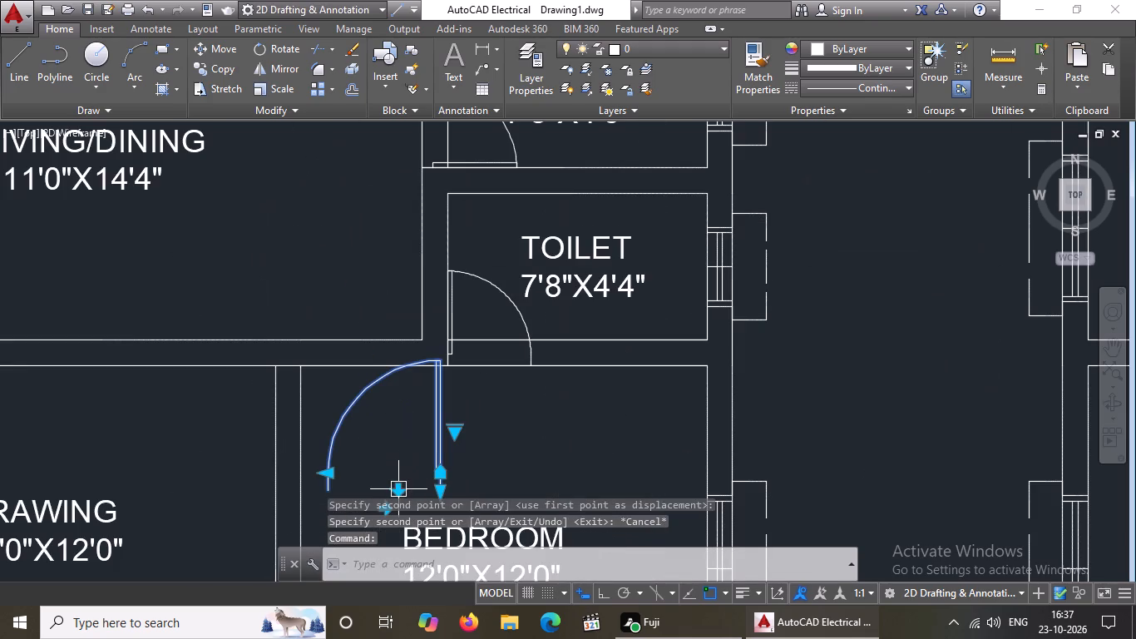
pyautogui.click(393, 489)
pyautogui.click(388, 455)
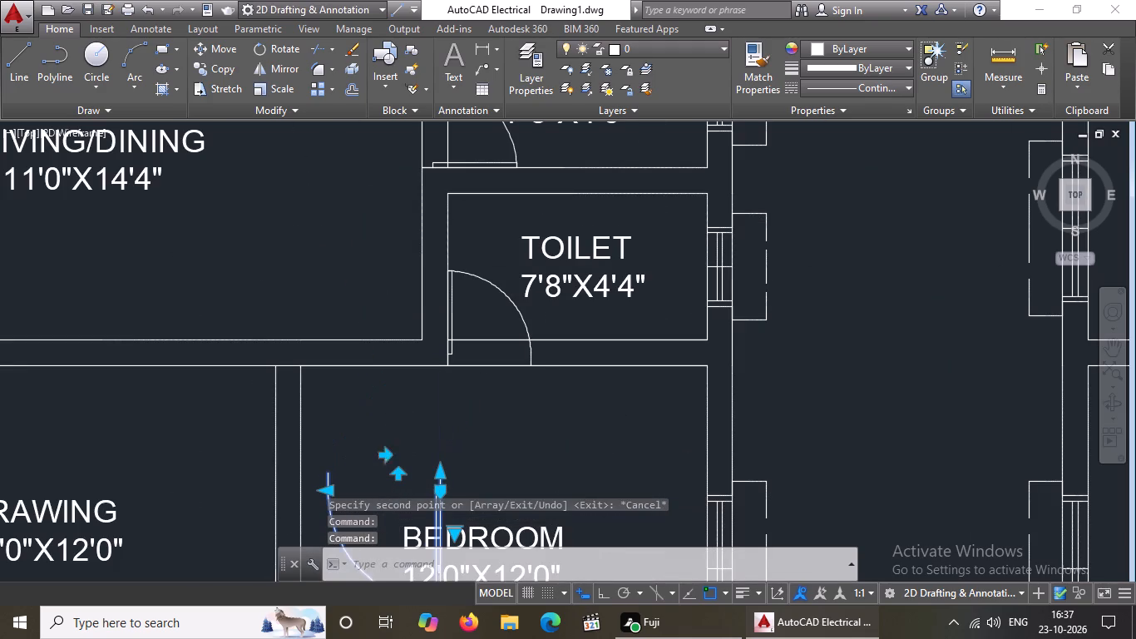
pyautogui.press('Escape')
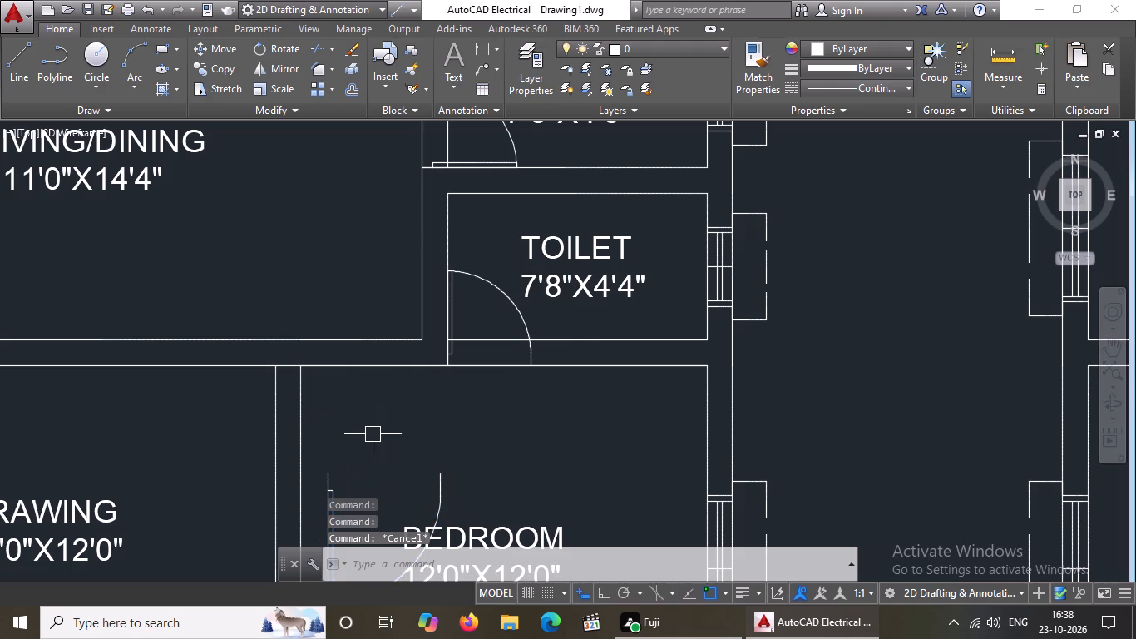
# Extend both partition wall lines between the drawing room and bedroom north to the living/dining room's south wall line.
pyautogui.write('EX')
pyautogui.press('space')
pyautogui.press('space')
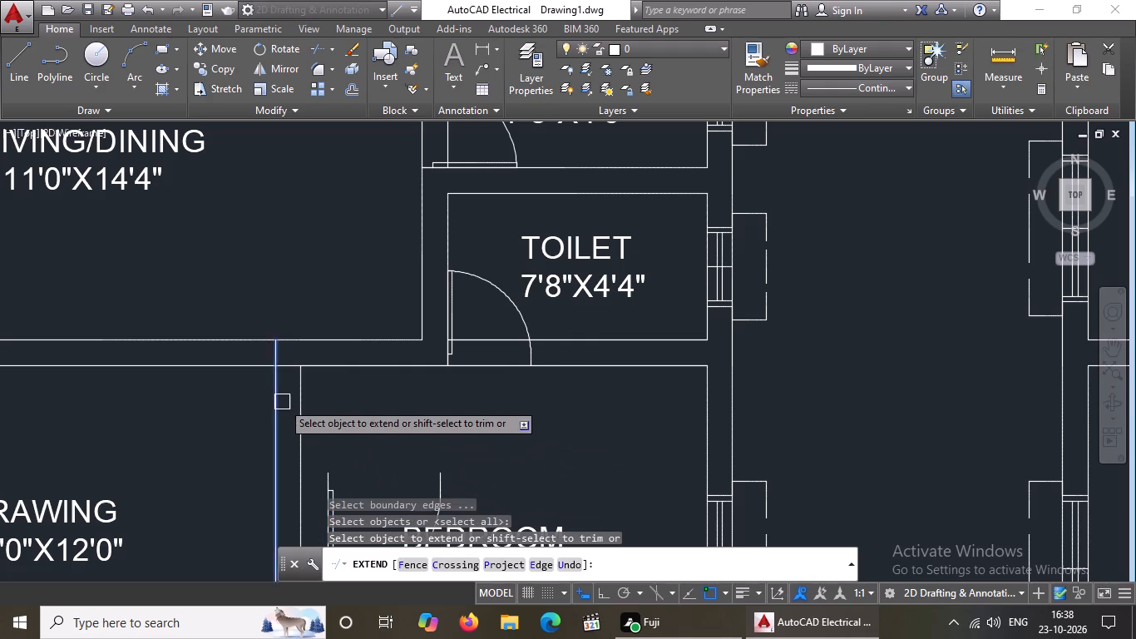
pyautogui.click(306, 399)
pyautogui.moveTo(270, 399); pyautogui.dragTo(278, 401)
pyautogui.scroll(-2, 408, 387)
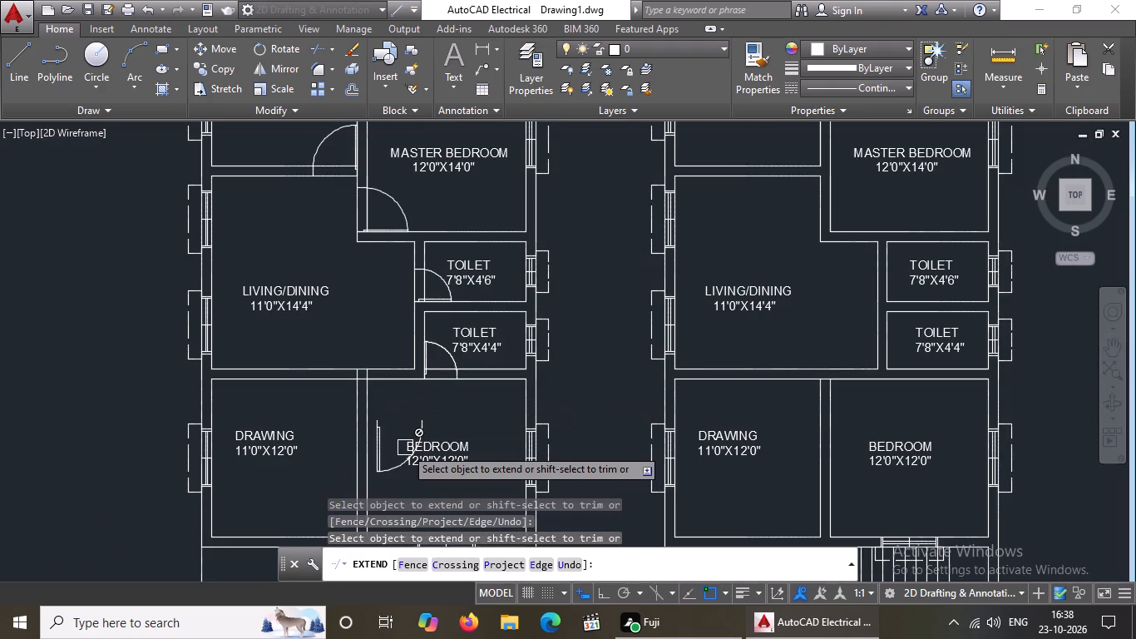
pyautogui.press('Escape')
# Move the flipped door copy to a free spot in the northwest part of the bedroom.
pyautogui.click(376, 443)
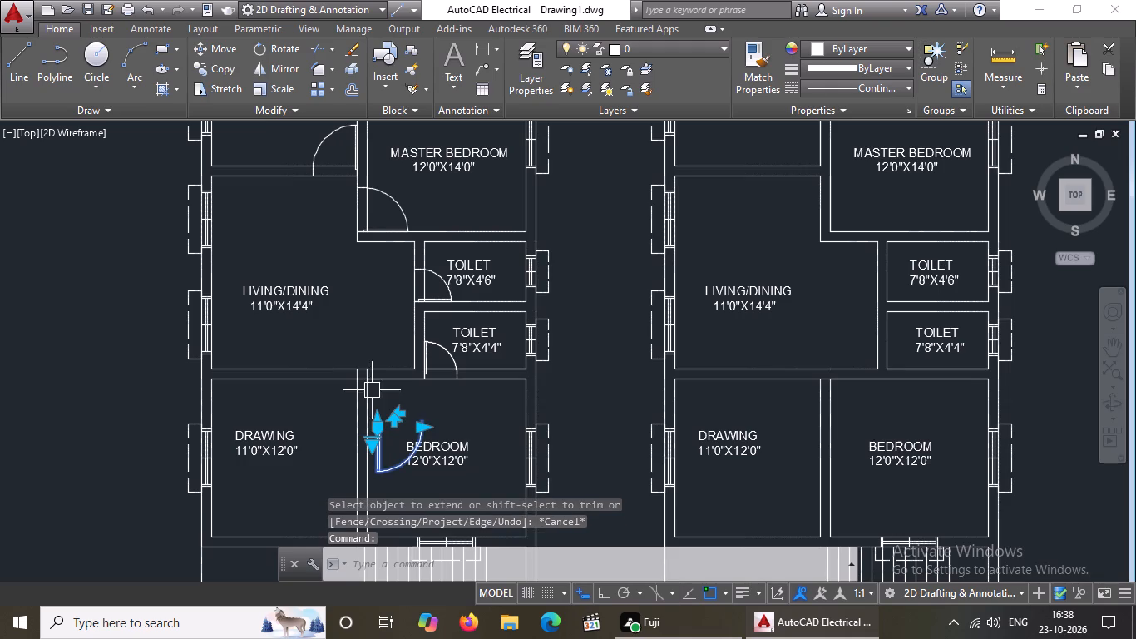
pyautogui.click(209, 48)
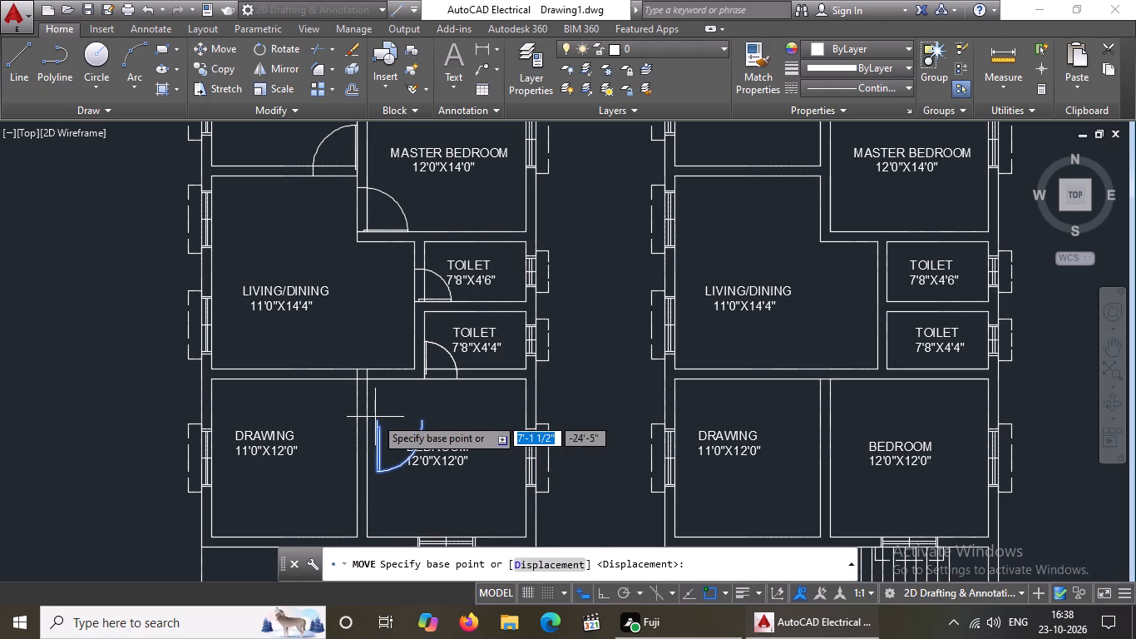
pyautogui.click(380, 419)
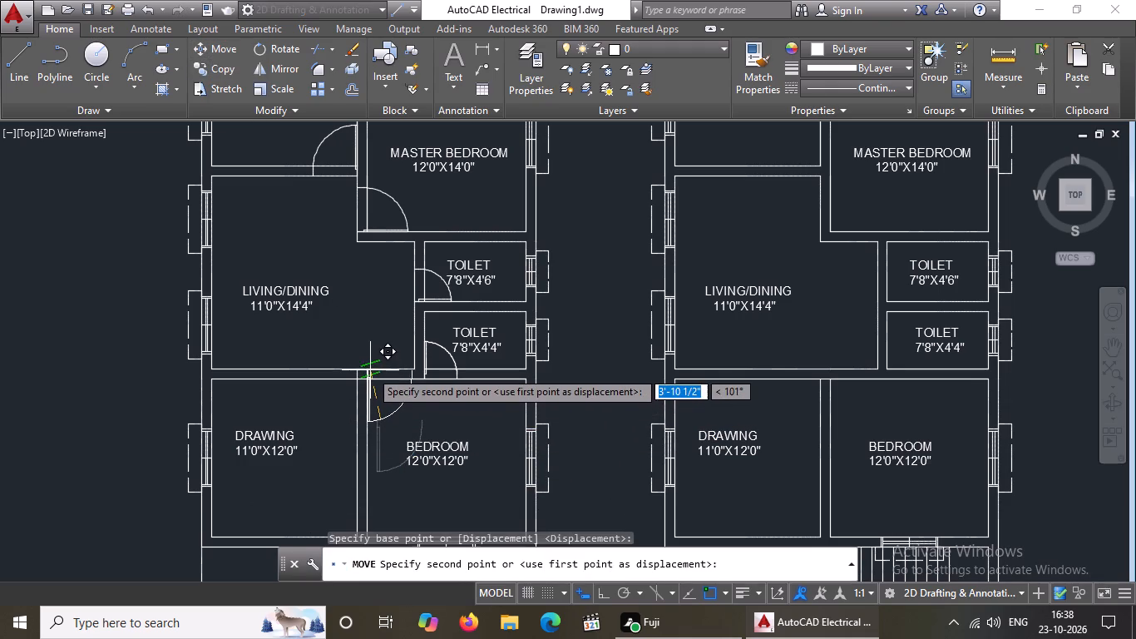
pyautogui.scroll(2, 369, 373)
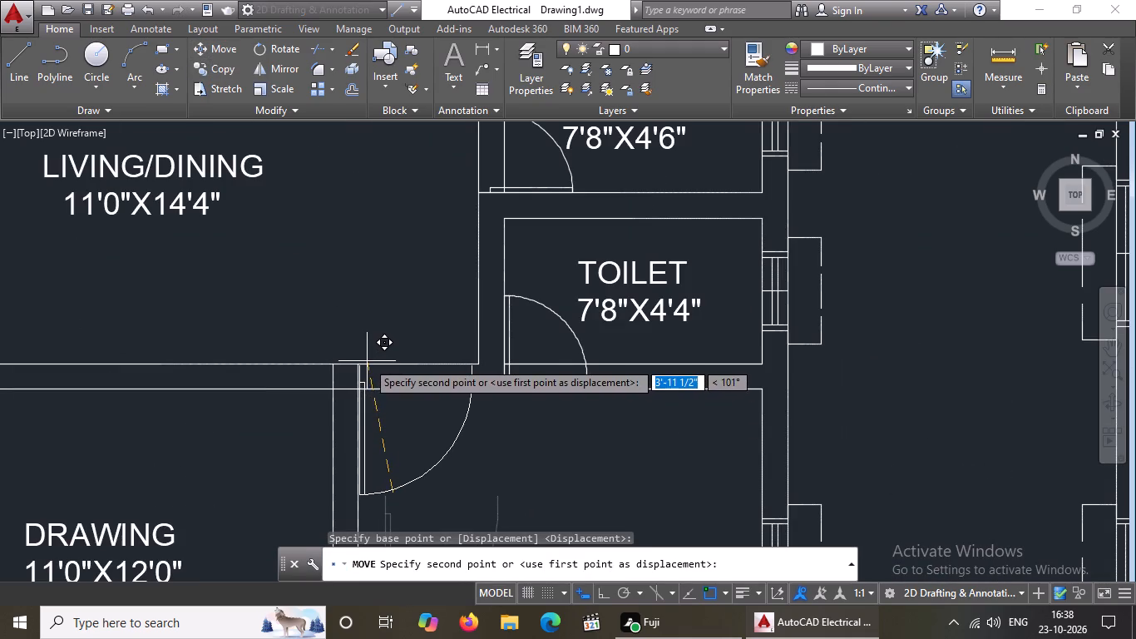
pyautogui.click(433, 437)
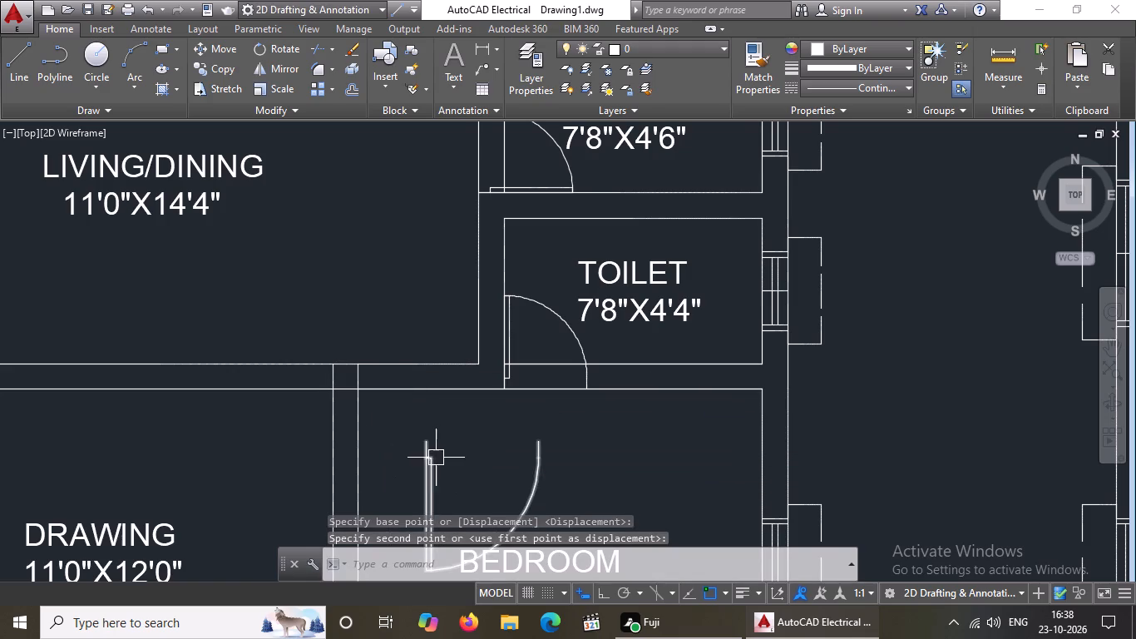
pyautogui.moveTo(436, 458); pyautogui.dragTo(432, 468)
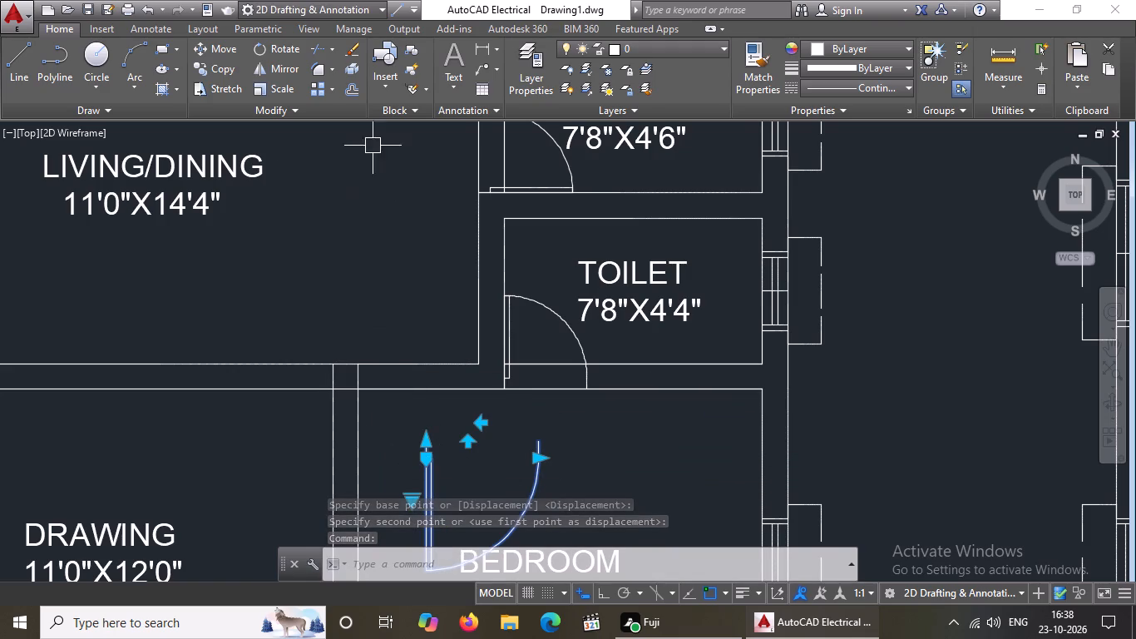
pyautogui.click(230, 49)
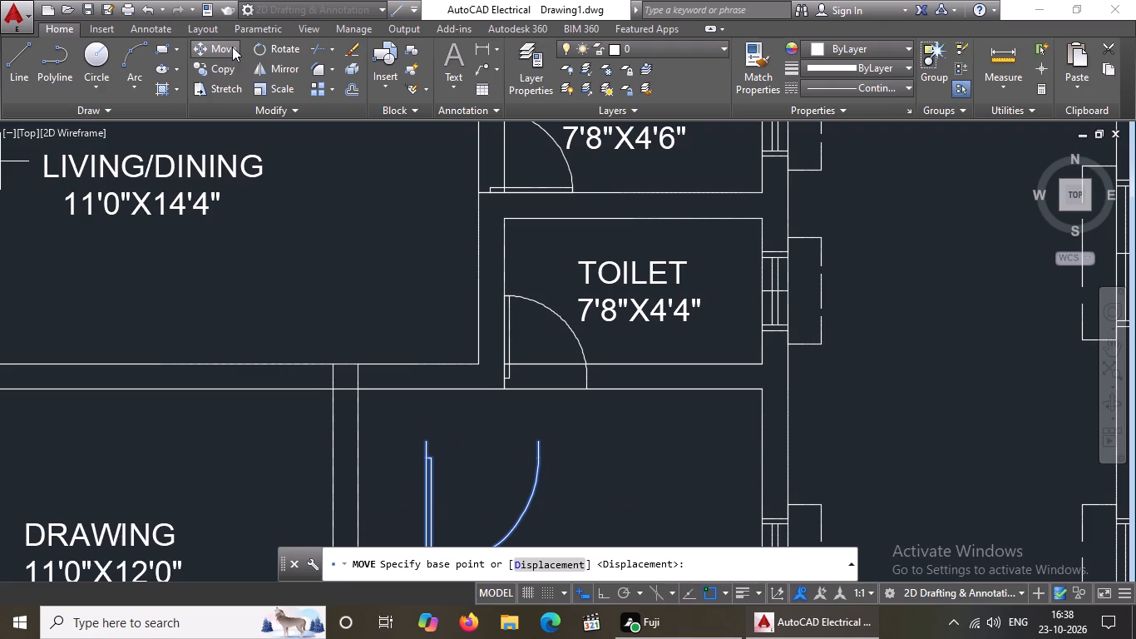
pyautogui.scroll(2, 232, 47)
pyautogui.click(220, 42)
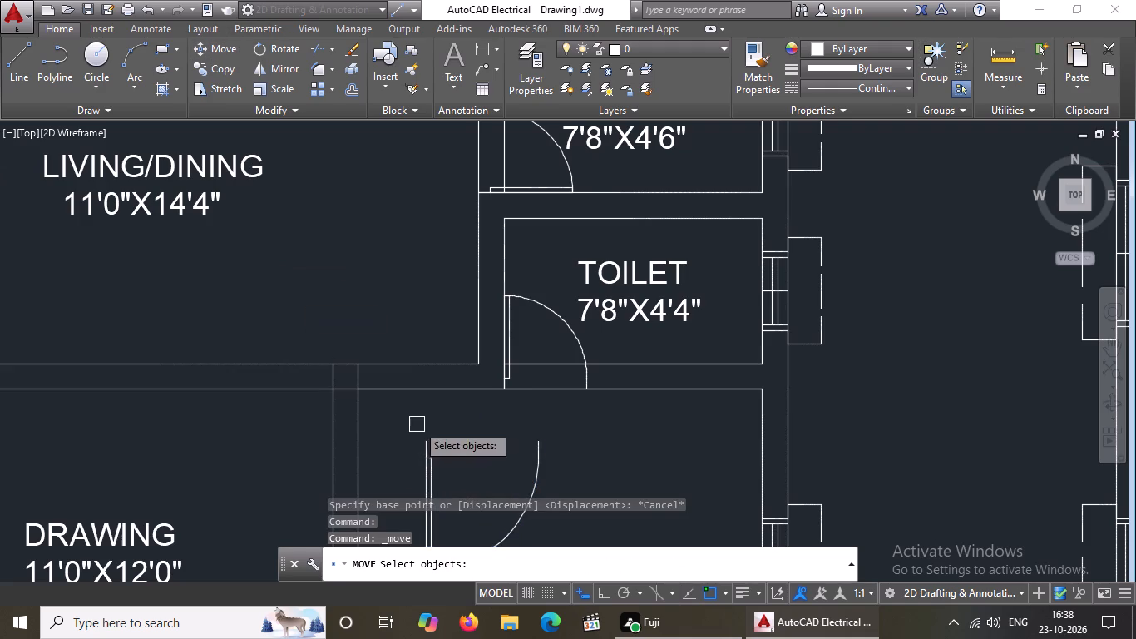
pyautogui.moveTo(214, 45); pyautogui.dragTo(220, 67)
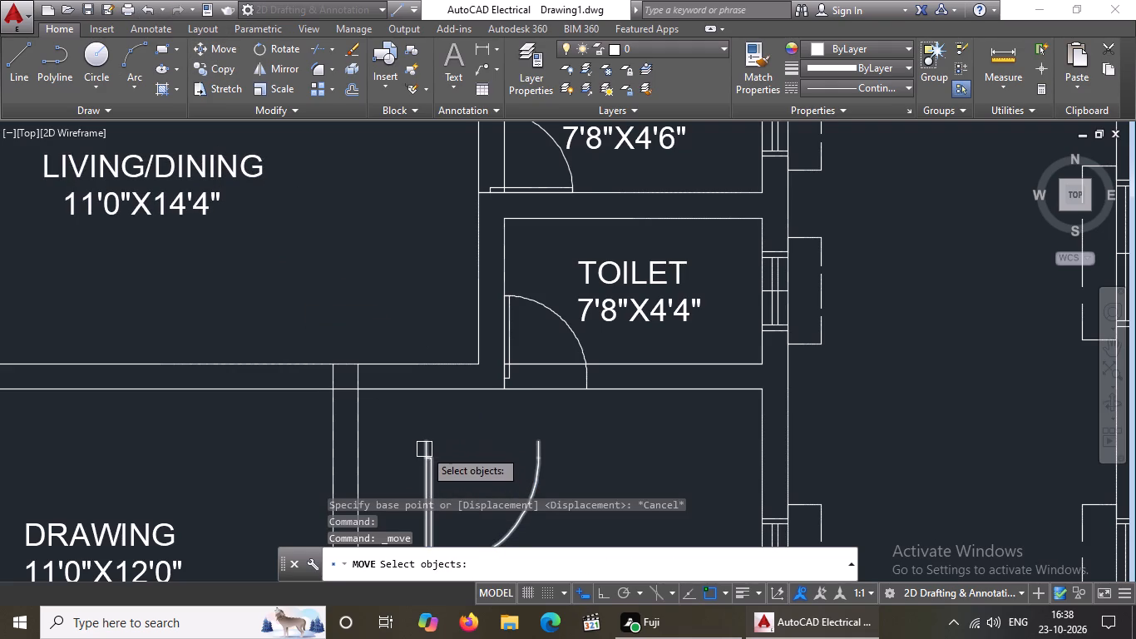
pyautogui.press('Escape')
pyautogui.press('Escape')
# Move the bedroom door by its top hinge corner to where the partition's east line meets the living/dining room's south wall line.
pyautogui.click(424, 448)
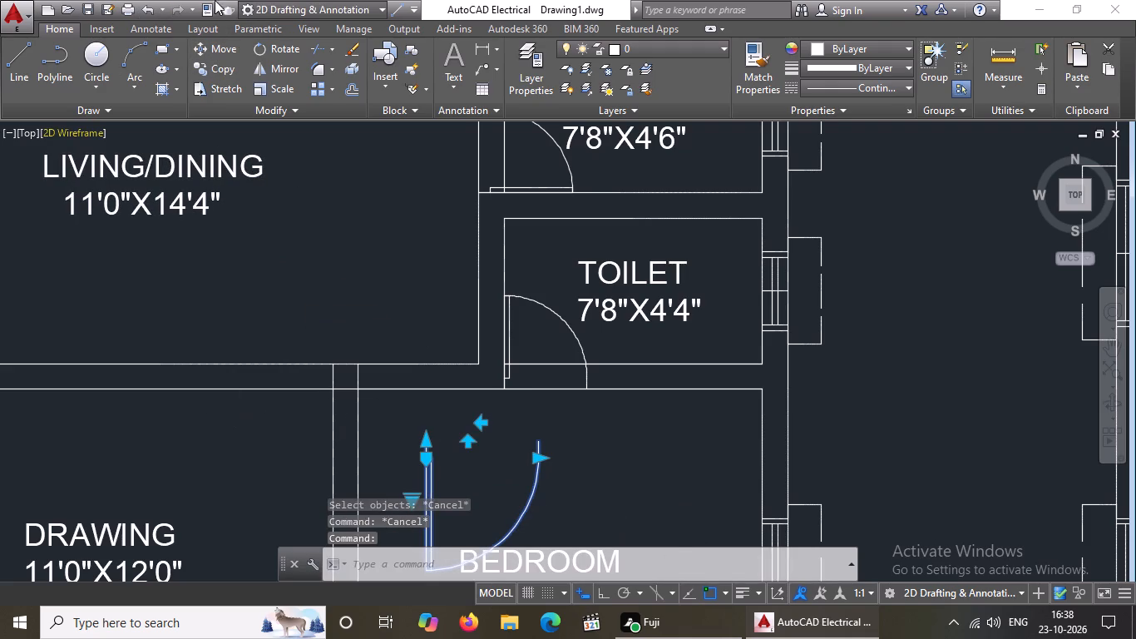
pyautogui.click(213, 47)
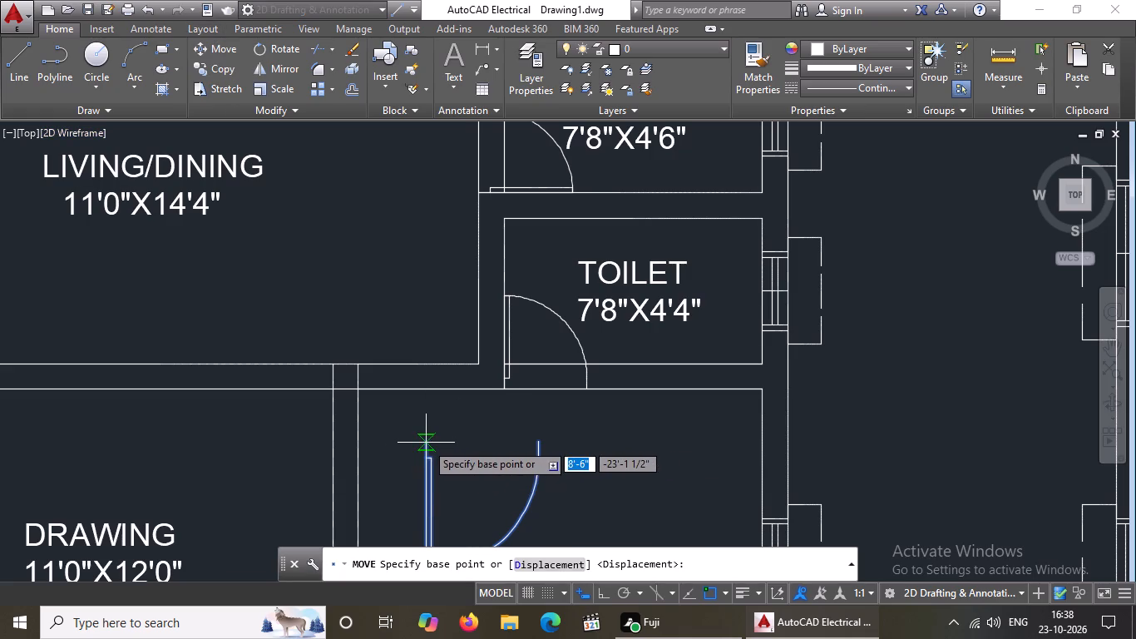
pyautogui.click(424, 438)
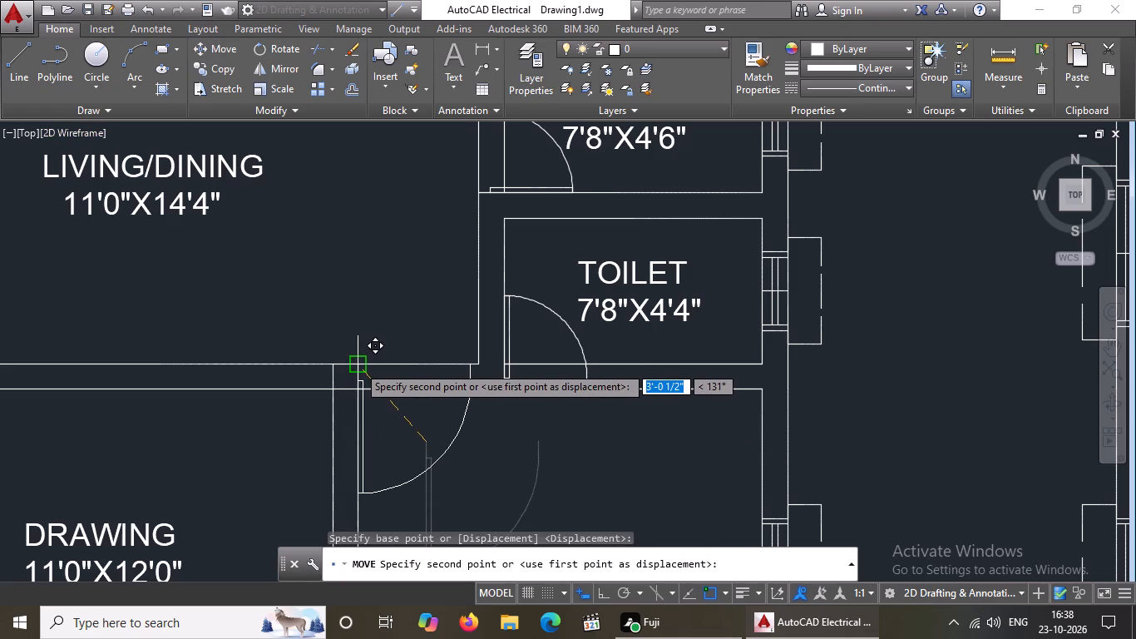
pyautogui.click(358, 365)
pyautogui.scroll(-2, 402, 380)
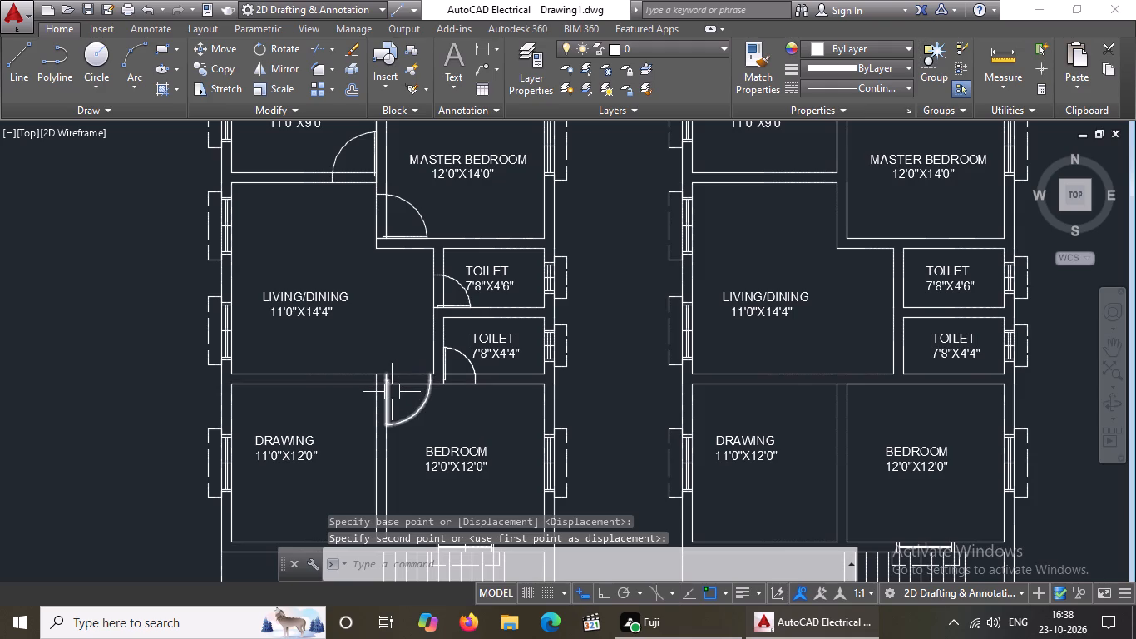
pyautogui.press('Escape')
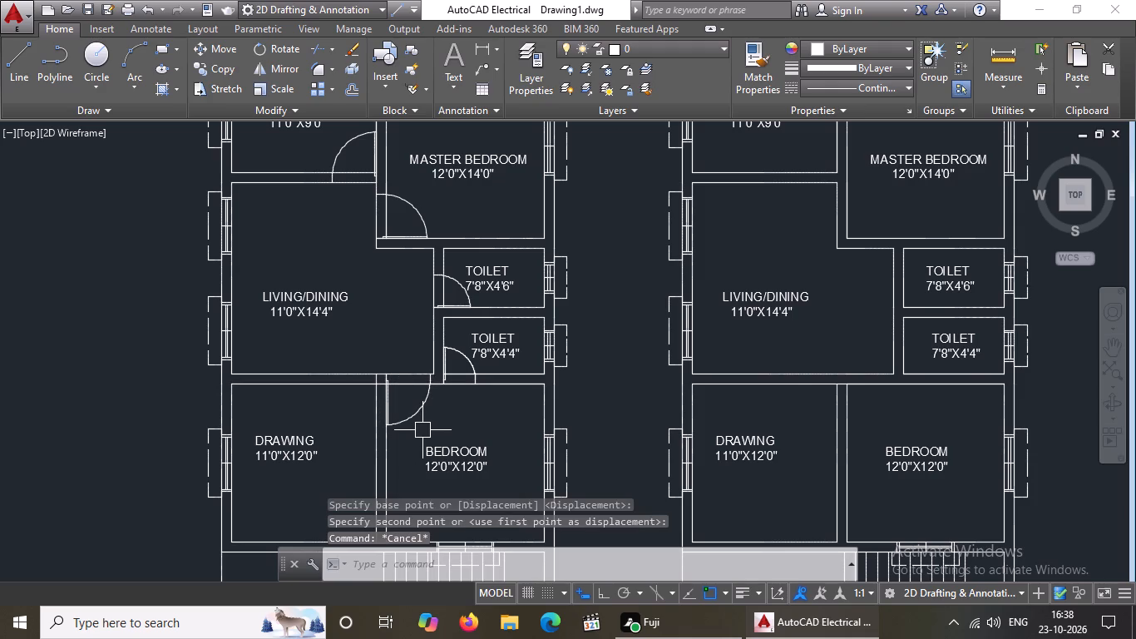
# Mirror the bedroom door about a vertical axis within the partition wall into the drawing room, keeping the original.
pyautogui.scroll(-1, 422, 404)
pyautogui.moveTo(421, 424); pyautogui.dragTo(431, 399, button='middle')
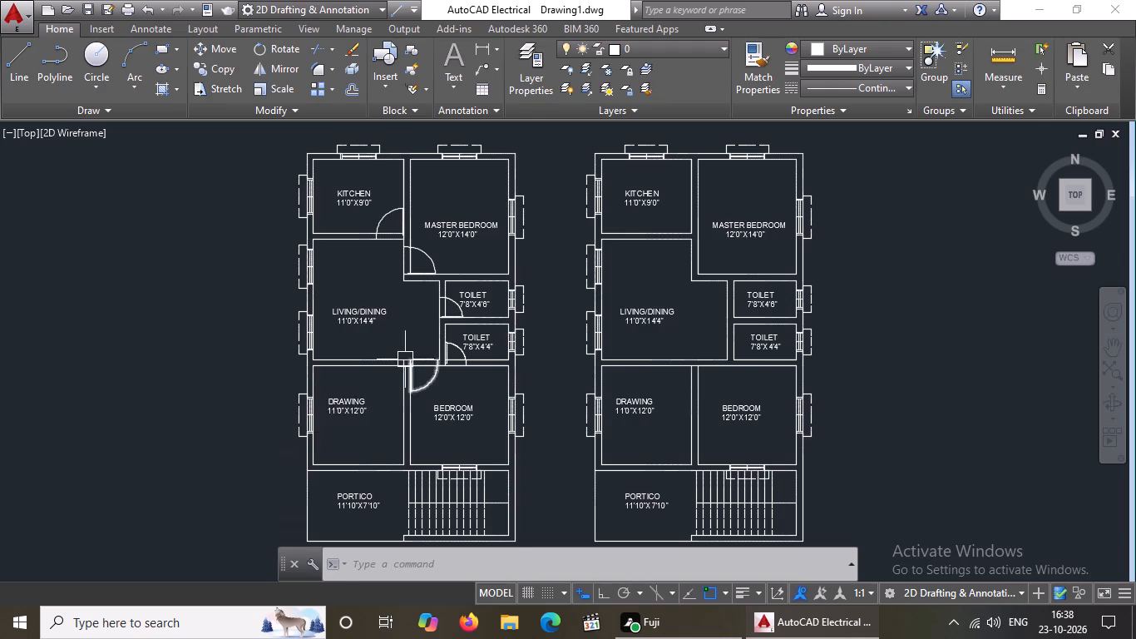
pyautogui.scroll(2, 405, 359)
pyautogui.click(433, 404)
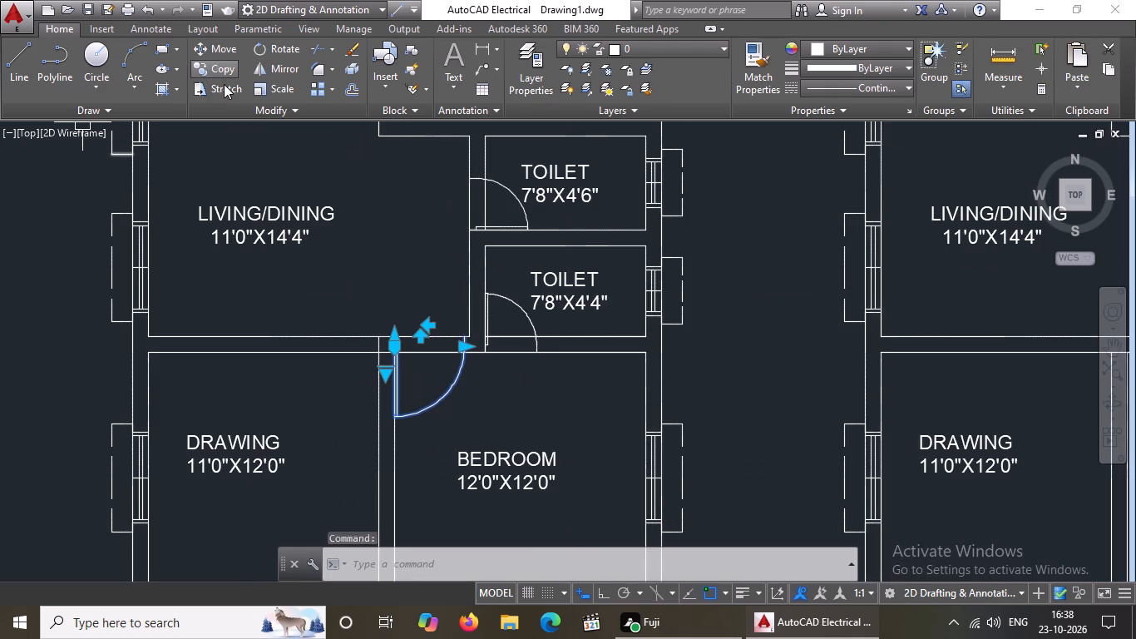
pyautogui.click(281, 68)
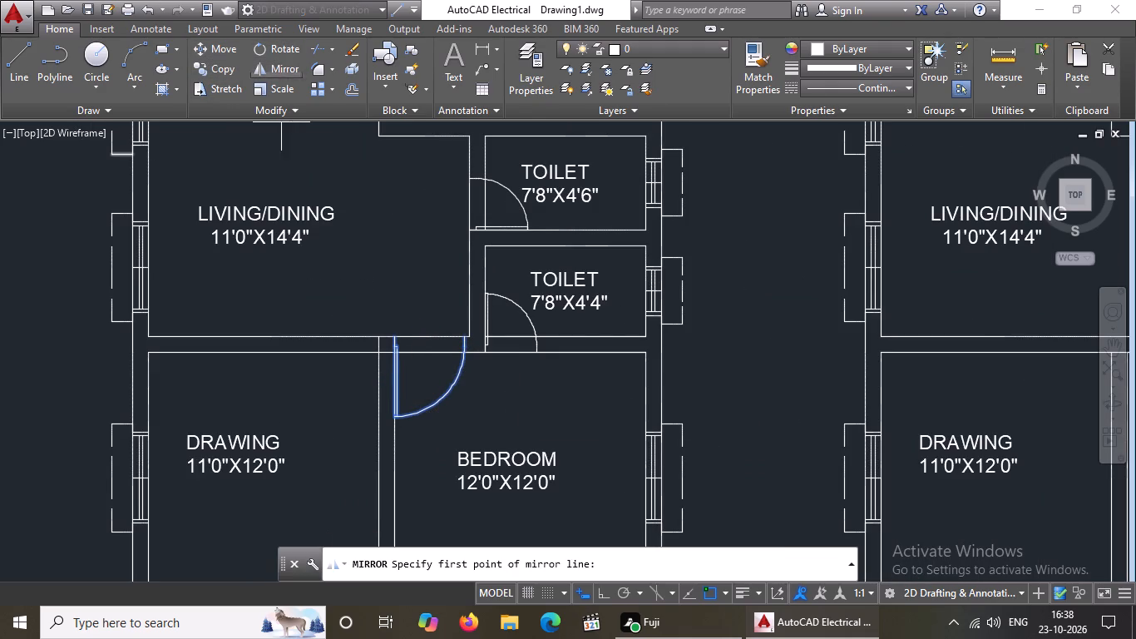
pyautogui.click(605, 589)
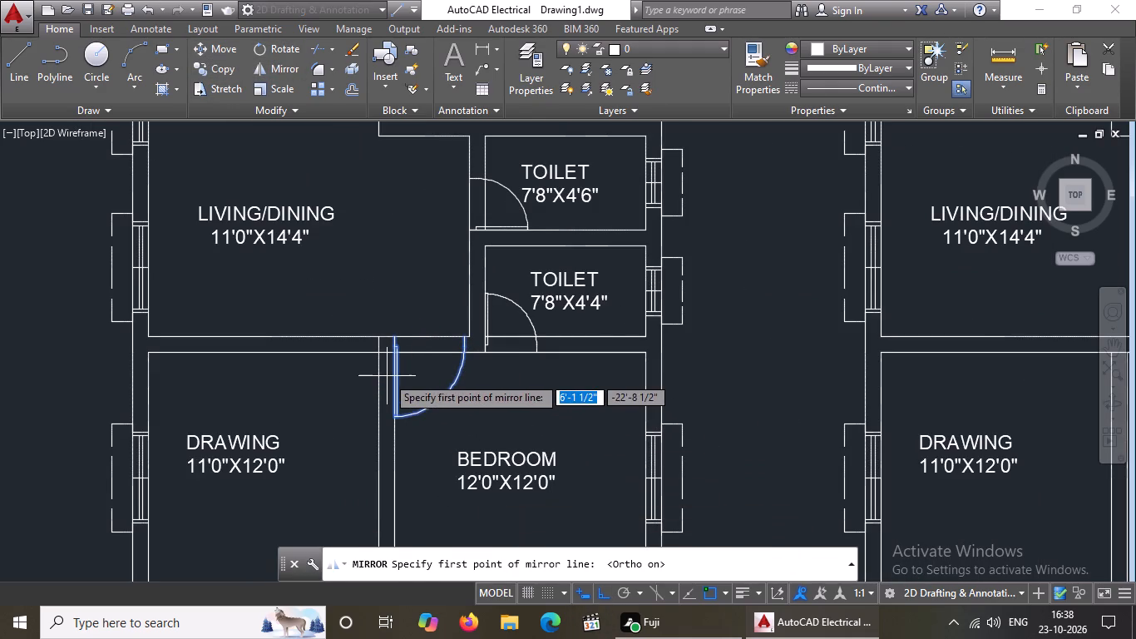
pyautogui.moveTo(387, 397); pyautogui.dragTo(387, 380)
pyautogui.click(387, 244)
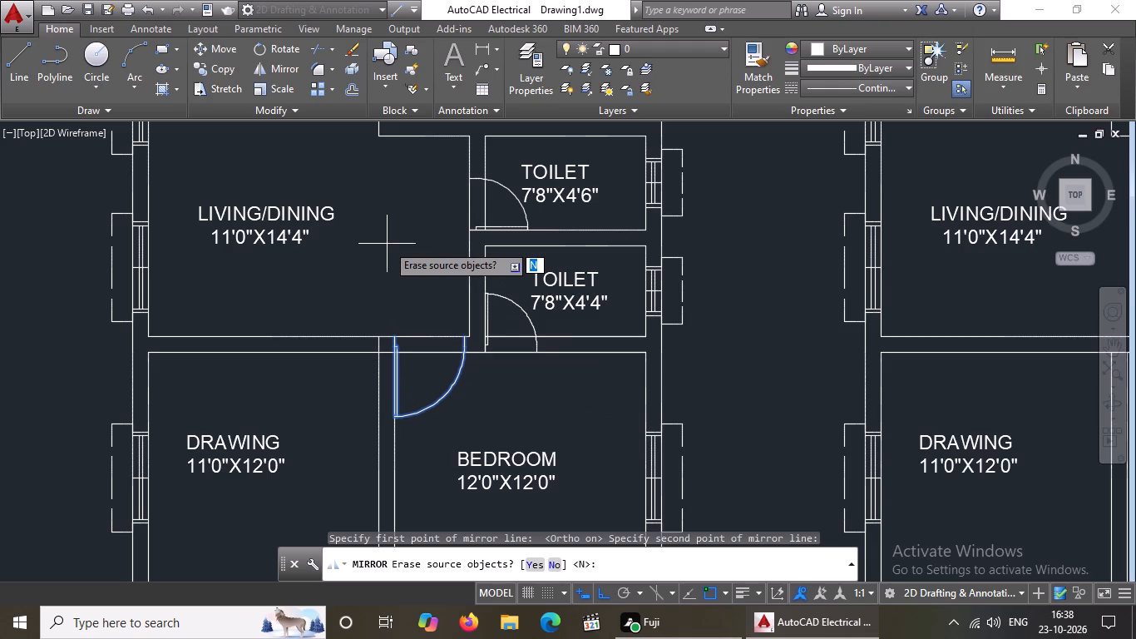
pyautogui.press('n')
pyautogui.press('Return')
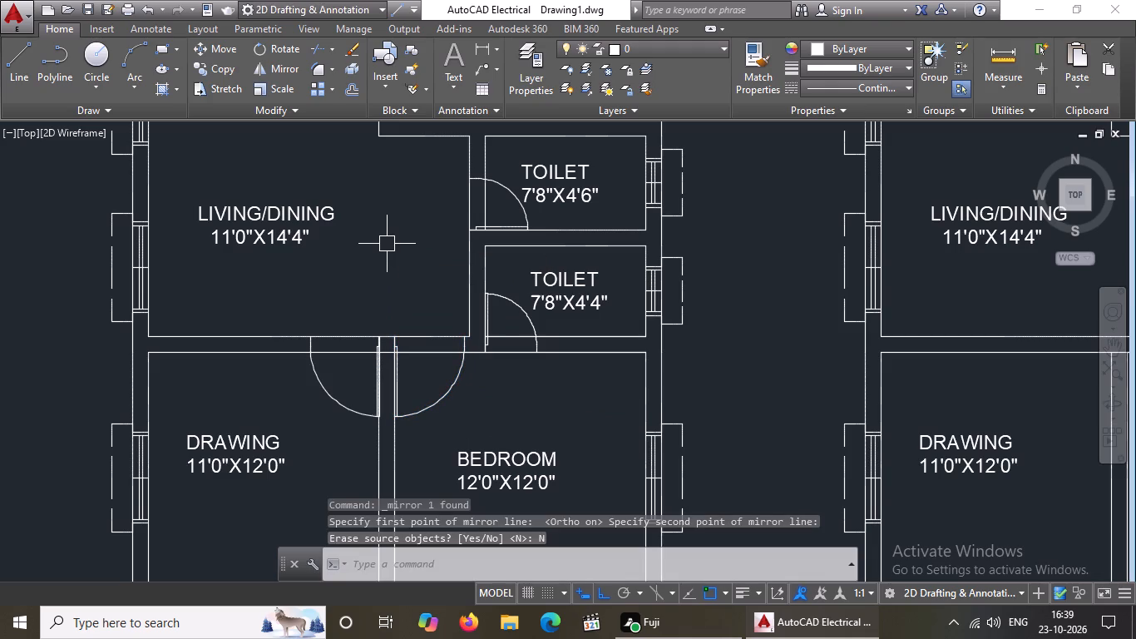
# Move the mirrored drawing room door slightly west so its hinge corner sits on the top end of the partition's west line.
pyautogui.scroll(2, 332, 428)
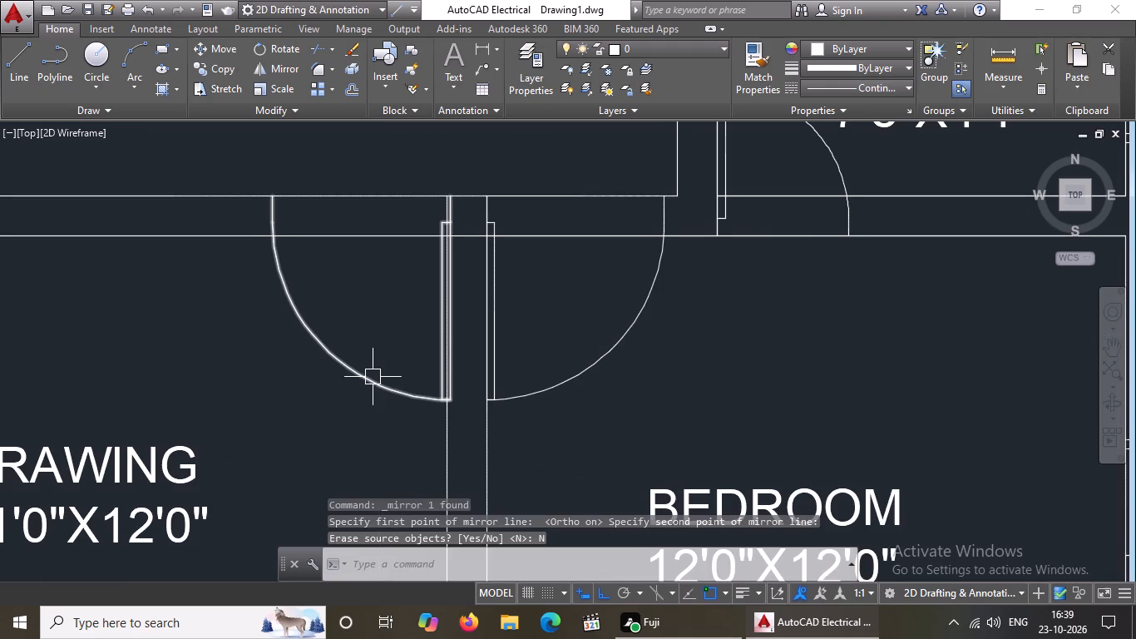
pyautogui.click(373, 377)
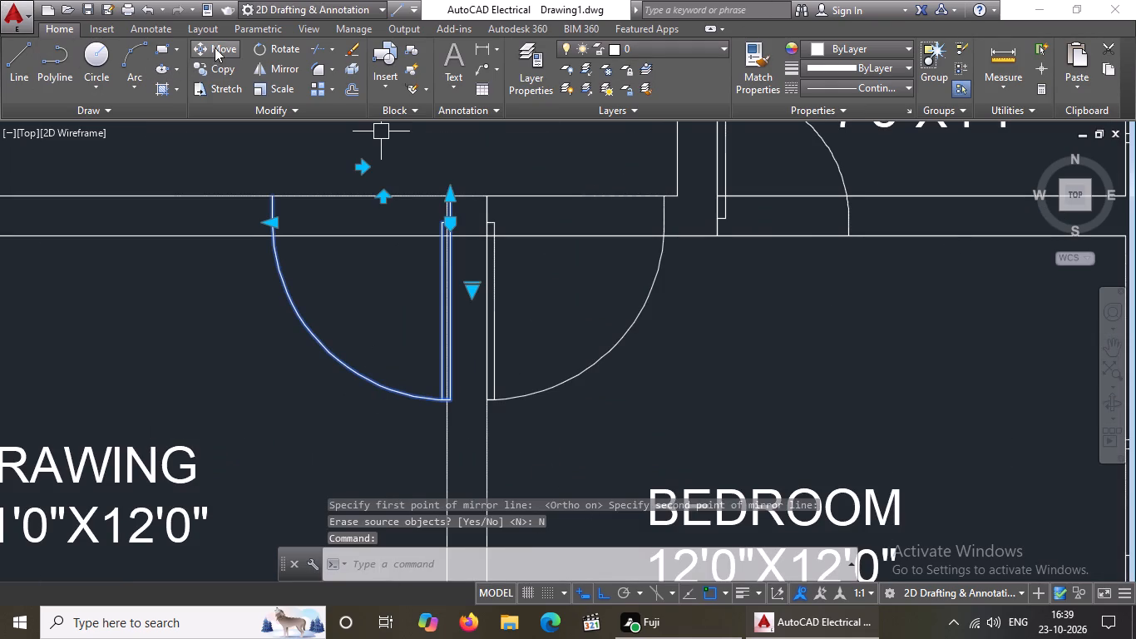
pyautogui.click(216, 45)
pyautogui.scroll(2, 526, 202)
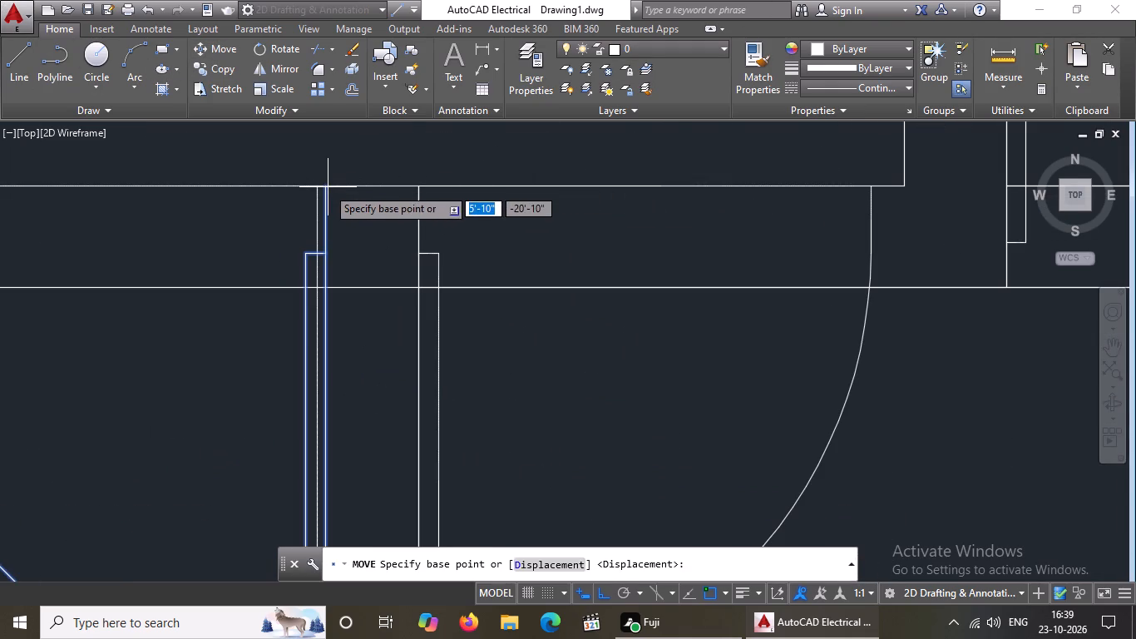
pyautogui.click(325, 186)
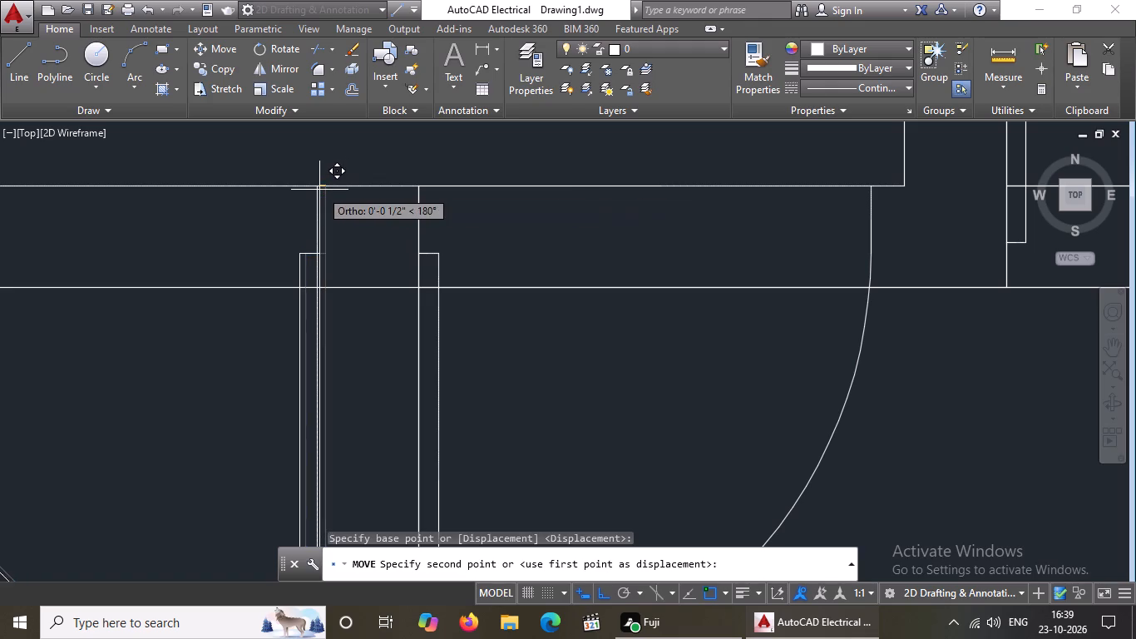
pyautogui.click(316, 185)
# Copy the 7'8"X4'4" toilet's door once into the southeast part of the drawing room, just north of the portico wall.
pyautogui.scroll(-3, 342, 181)
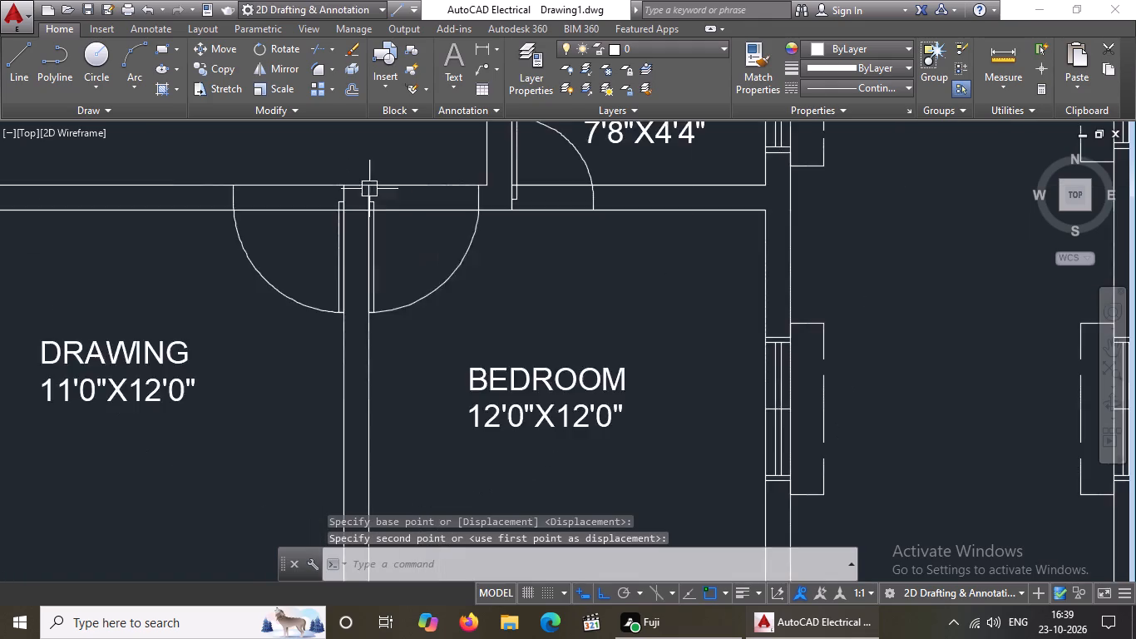
pyautogui.scroll(-3, 369, 189)
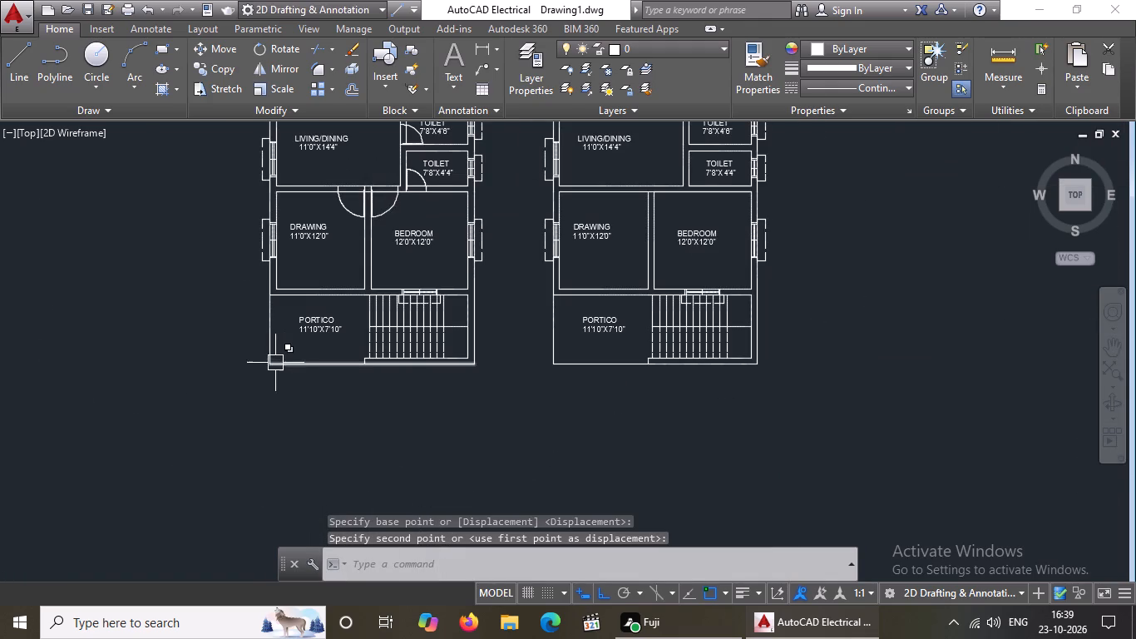
pyautogui.moveTo(340, 363); pyautogui.dragTo(338, 408, button='middle')
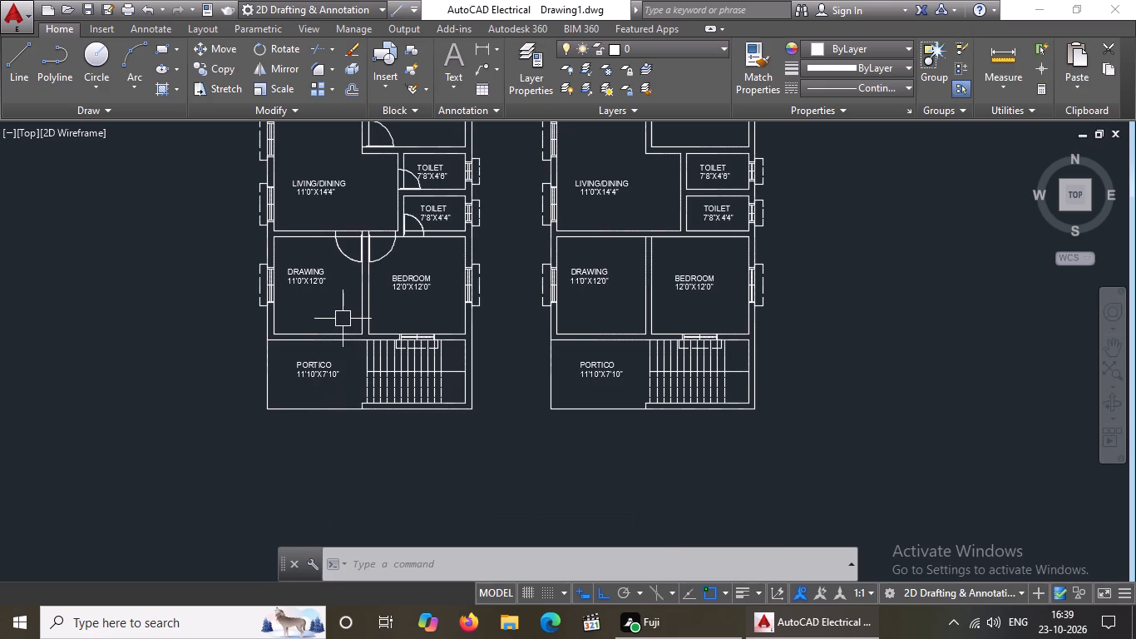
pyautogui.moveTo(343, 324); pyautogui.dragTo(348, 387, button='middle')
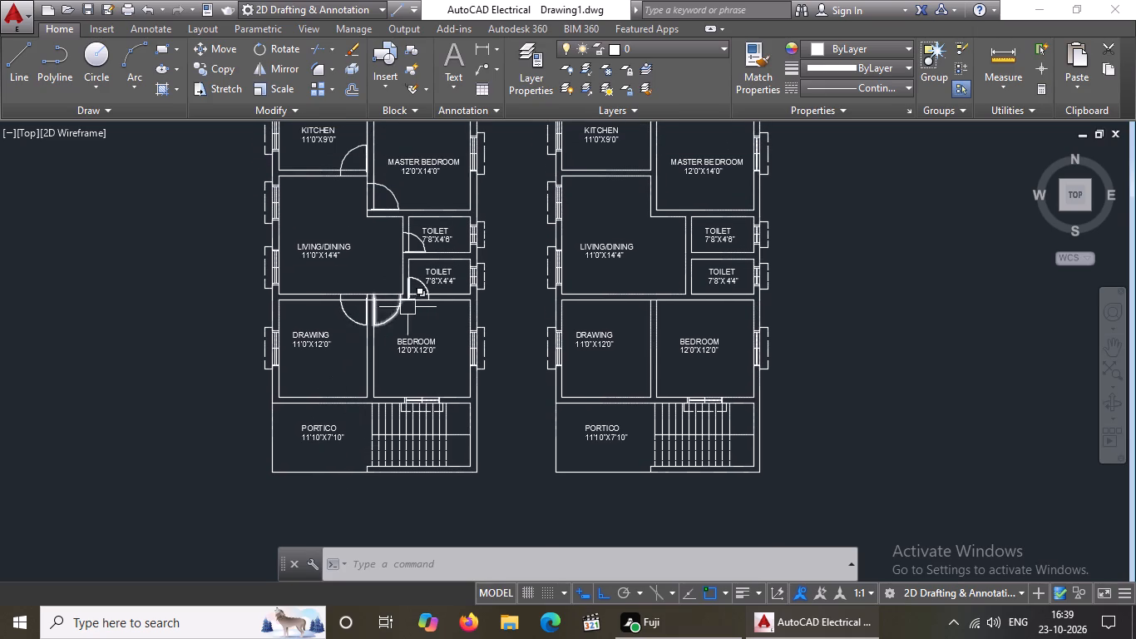
pyautogui.scroll(2, 419, 288)
pyautogui.click(420, 270)
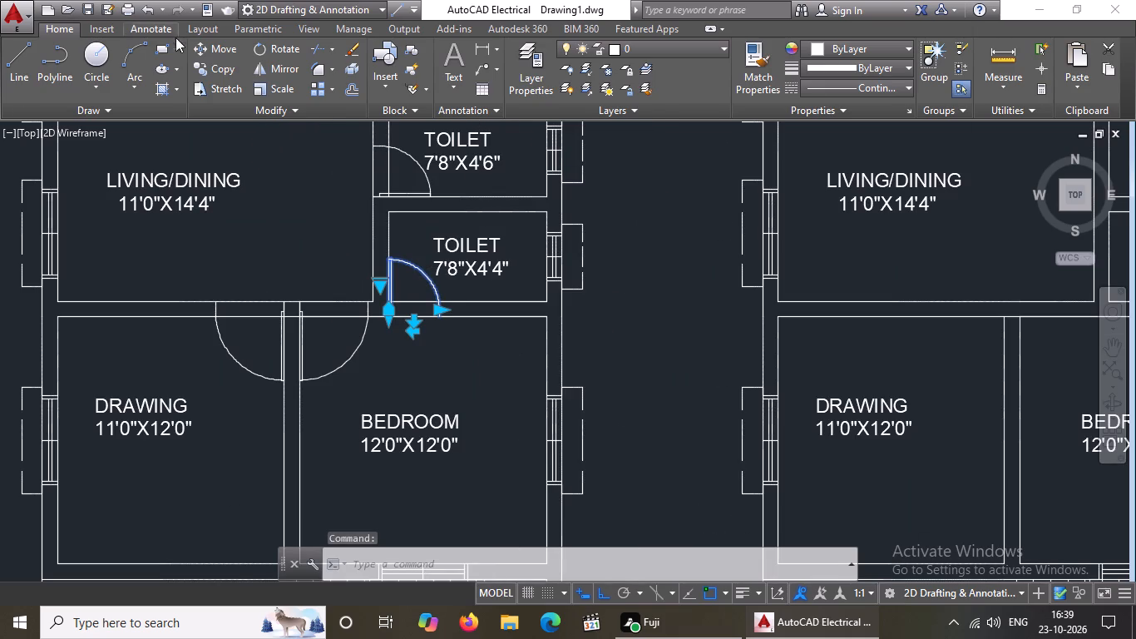
pyautogui.click(209, 68)
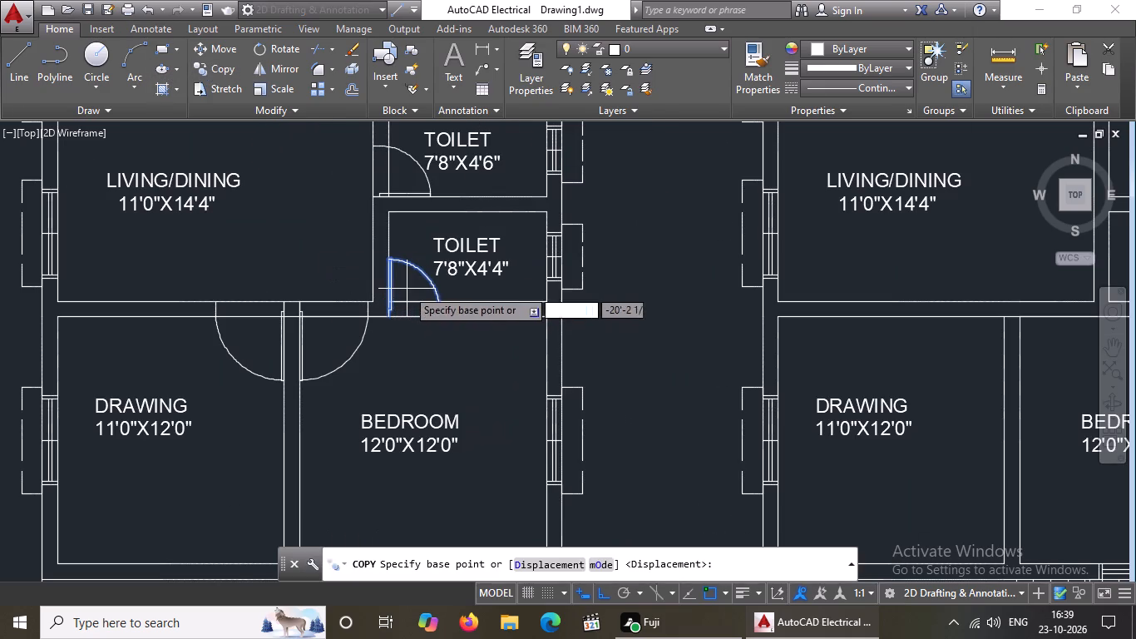
pyautogui.click(407, 288)
pyautogui.scroll(-4, 405, 288)
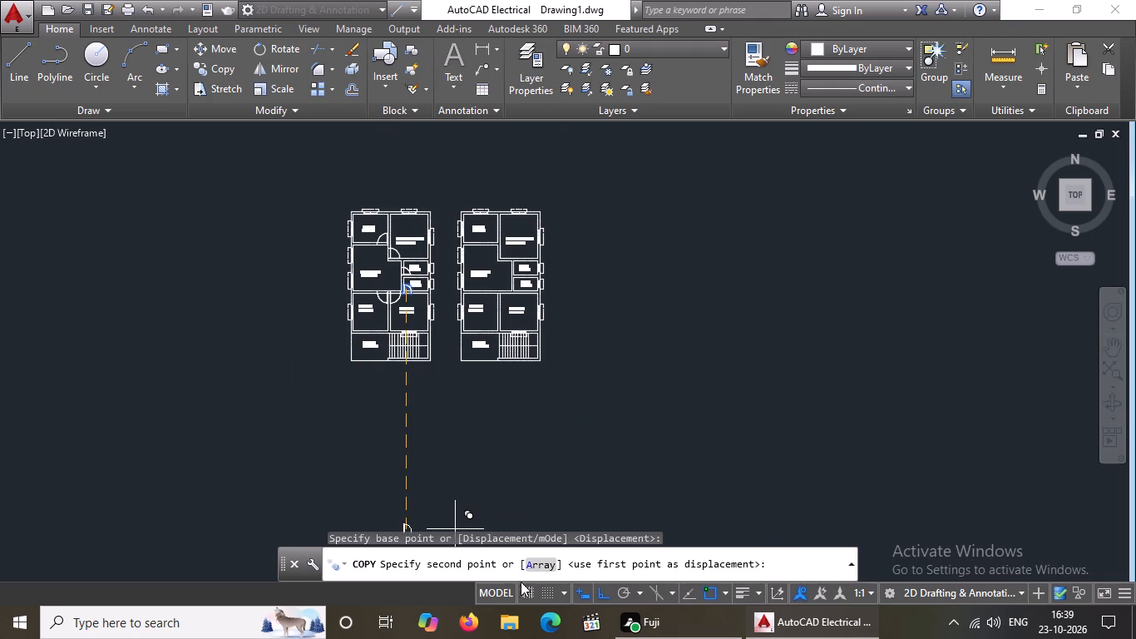
pyautogui.click(604, 592)
pyautogui.scroll(3, 388, 297)
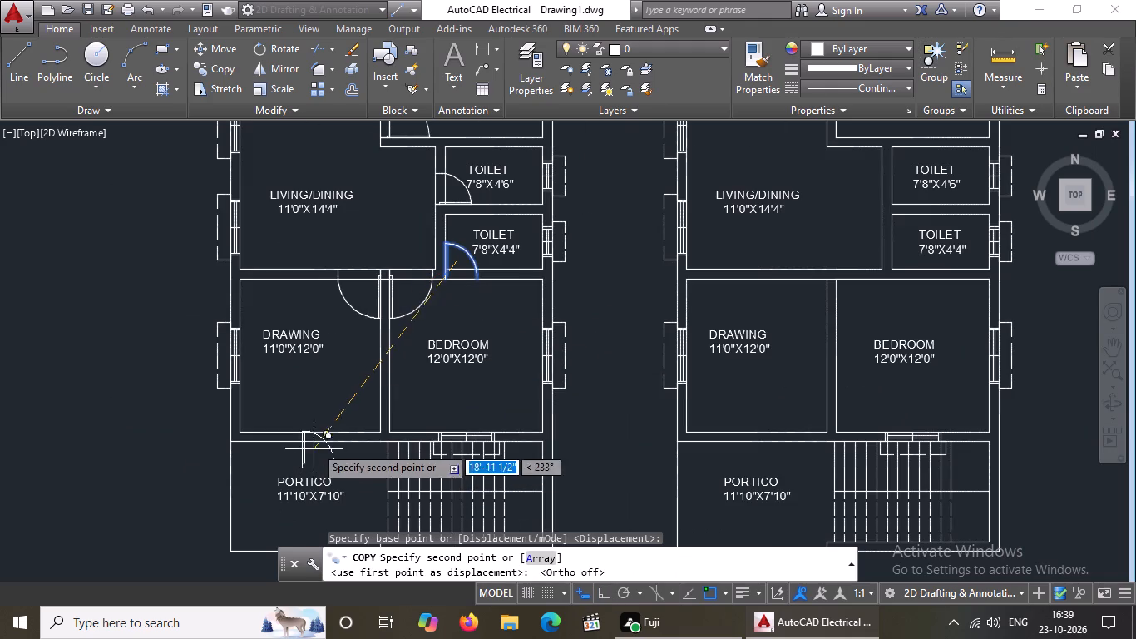
pyautogui.click(333, 410)
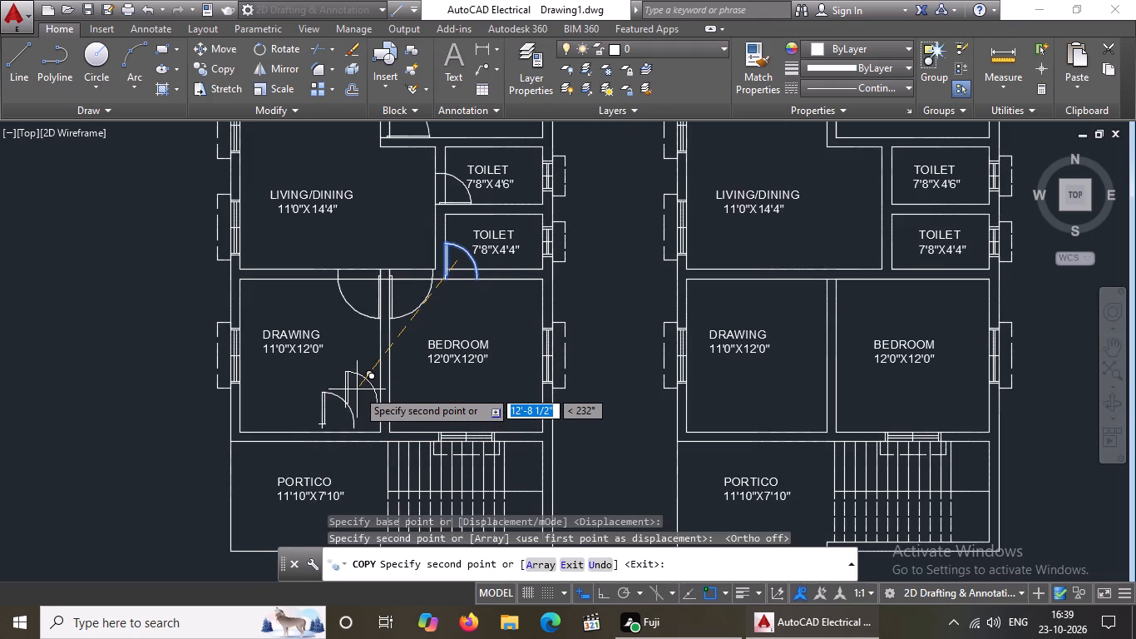
pyautogui.press('Escape')
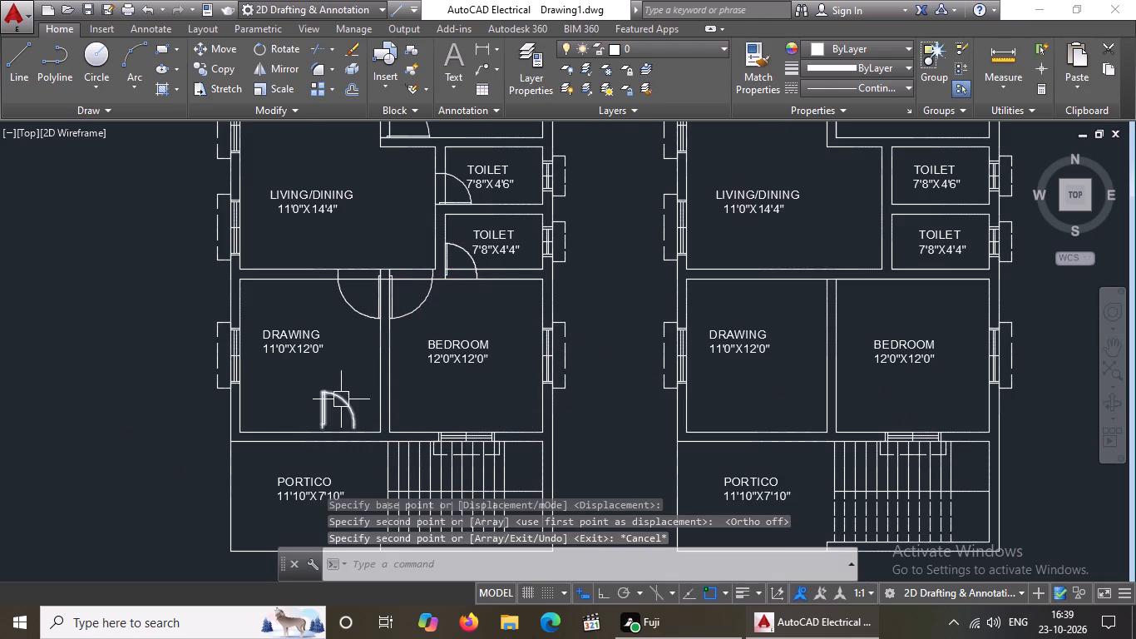
# Mirror the small door copy about a vertical line through its arc's south end, keeping the original to form a double door.
pyautogui.moveTo(342, 400); pyautogui.dragTo(350, 403)
pyautogui.click(279, 71)
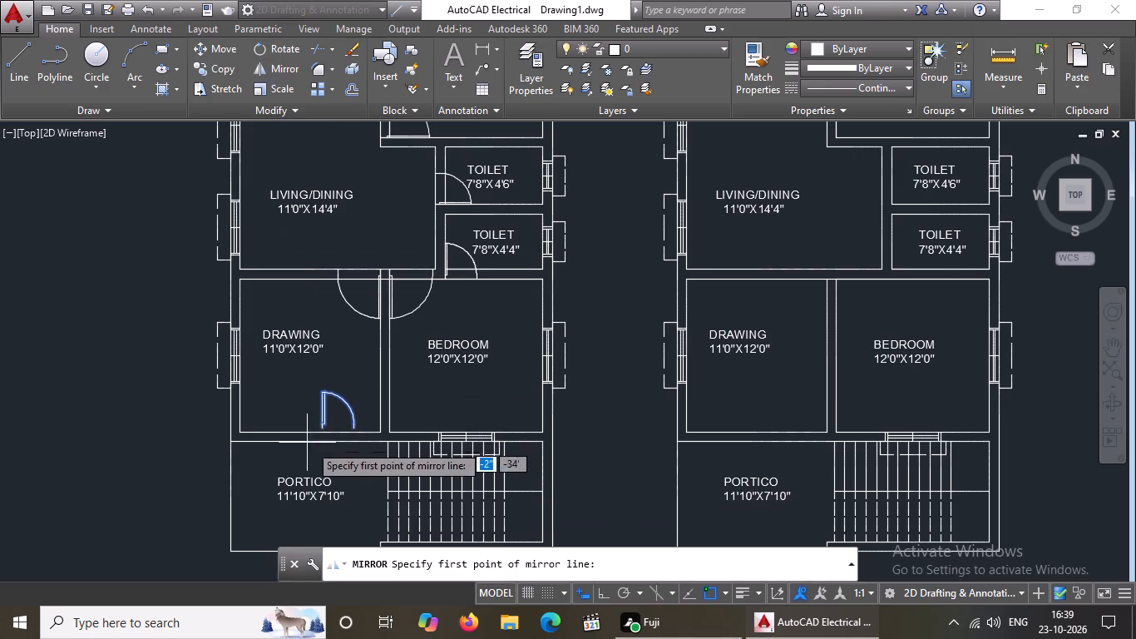
pyautogui.scroll(2, 348, 426)
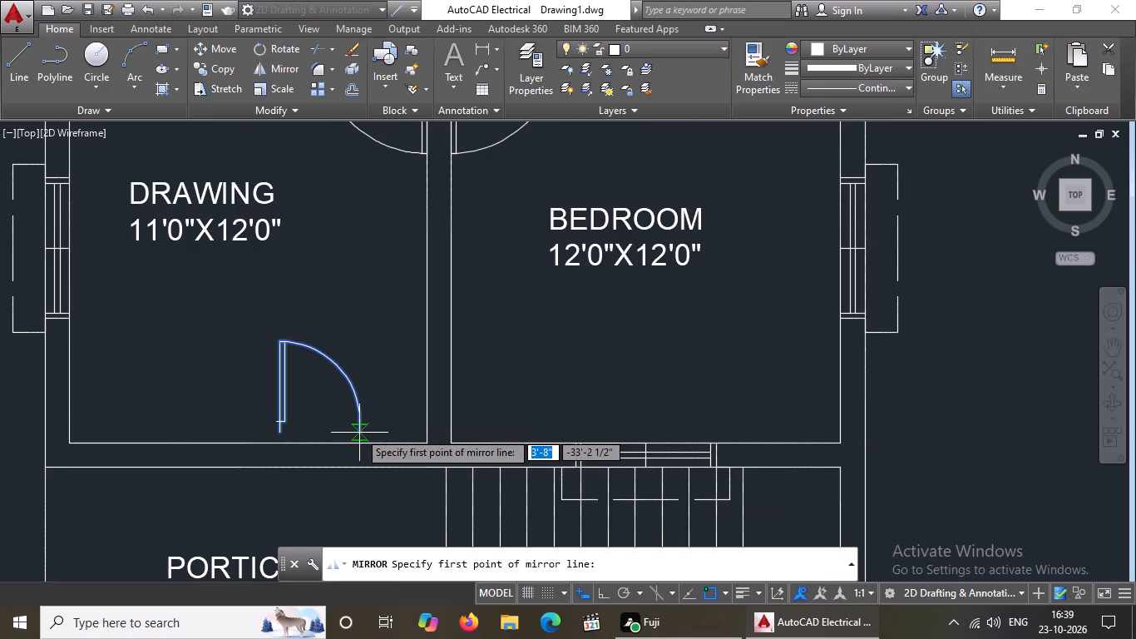
pyautogui.click(358, 431)
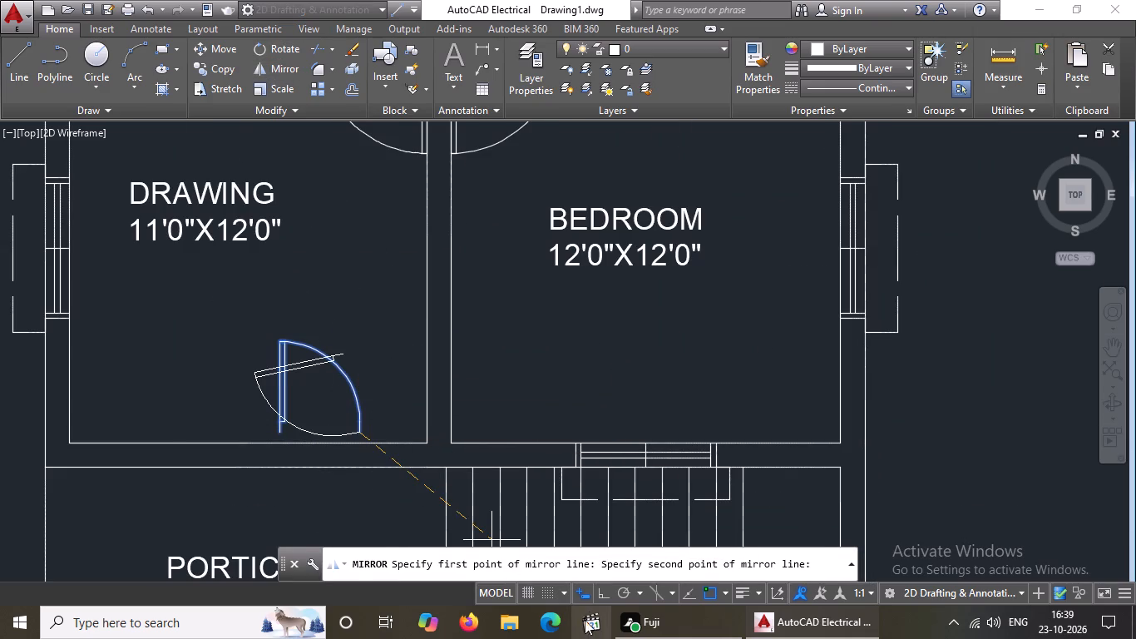
pyautogui.click(600, 593)
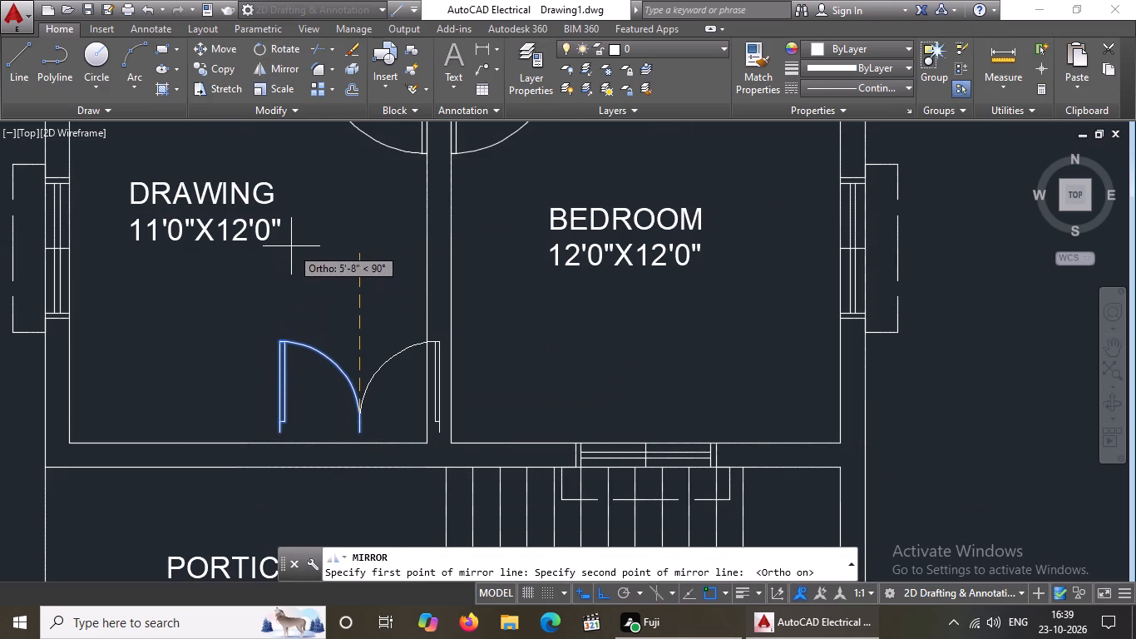
pyautogui.click(292, 246)
pyautogui.press('n')
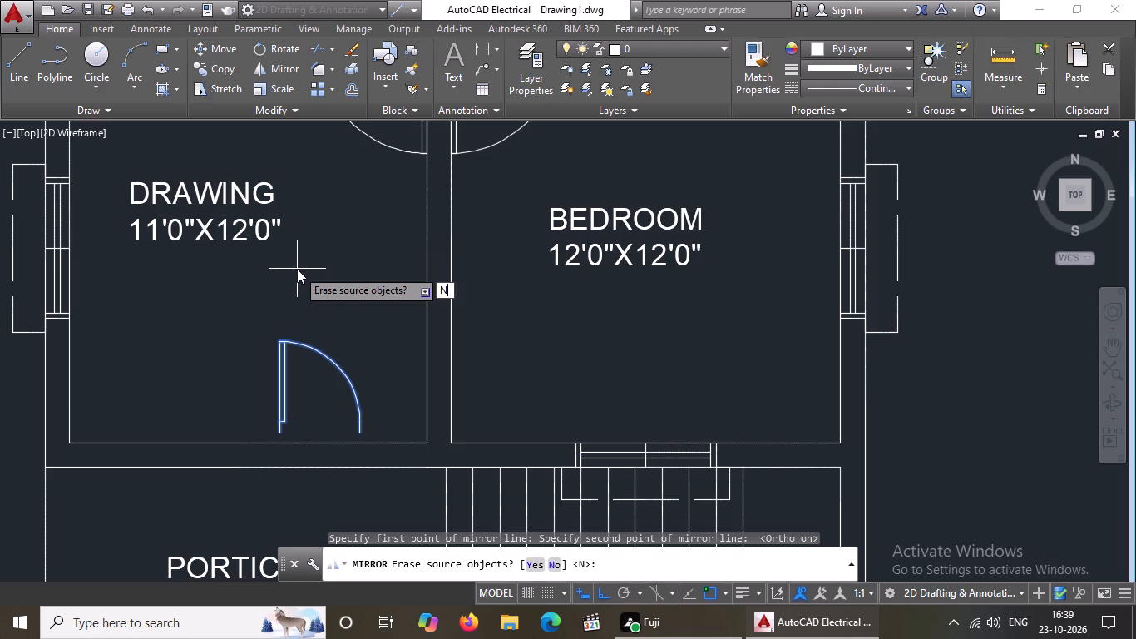
pyautogui.press('Return')
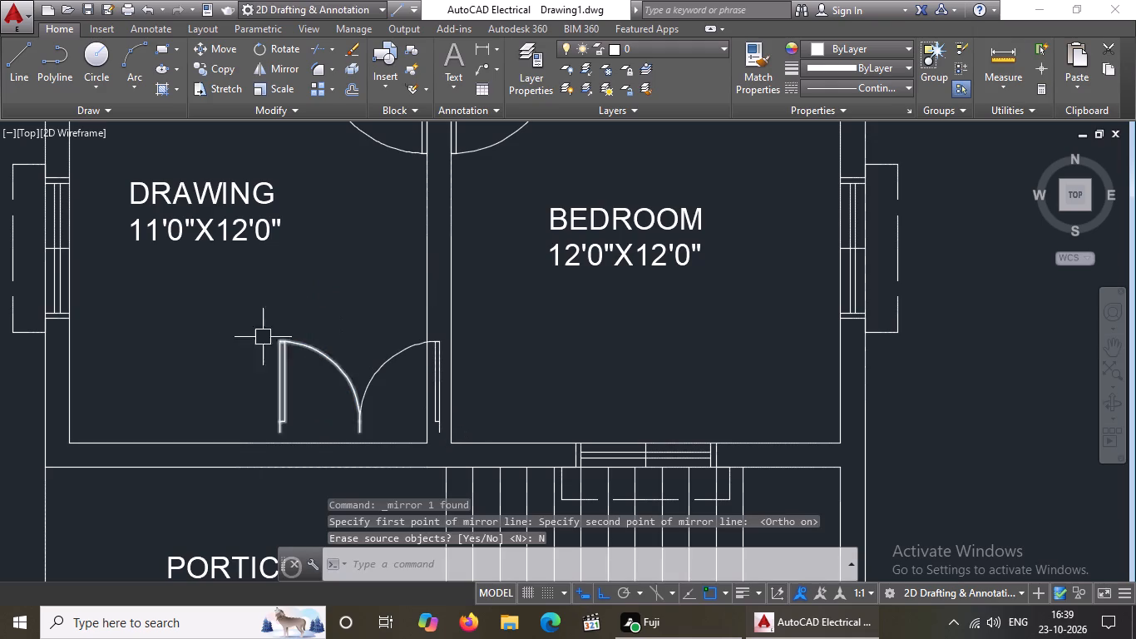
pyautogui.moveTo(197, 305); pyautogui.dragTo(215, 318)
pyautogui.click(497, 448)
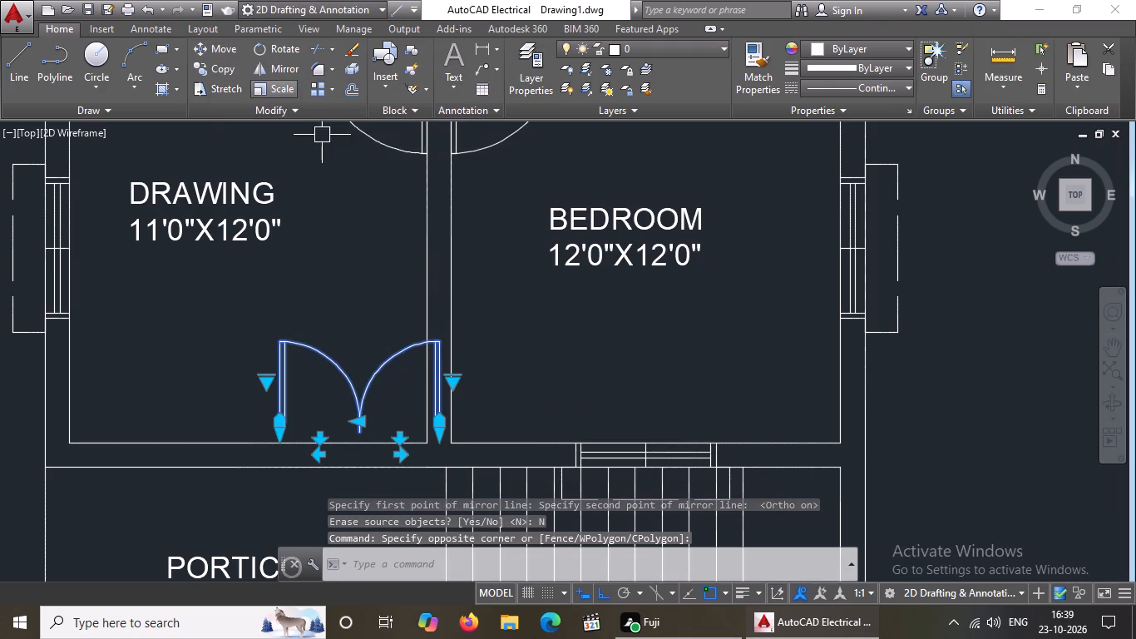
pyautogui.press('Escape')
# Extend the drawing room's east wall line south to the portico-side wall line.
pyautogui.write('EX')
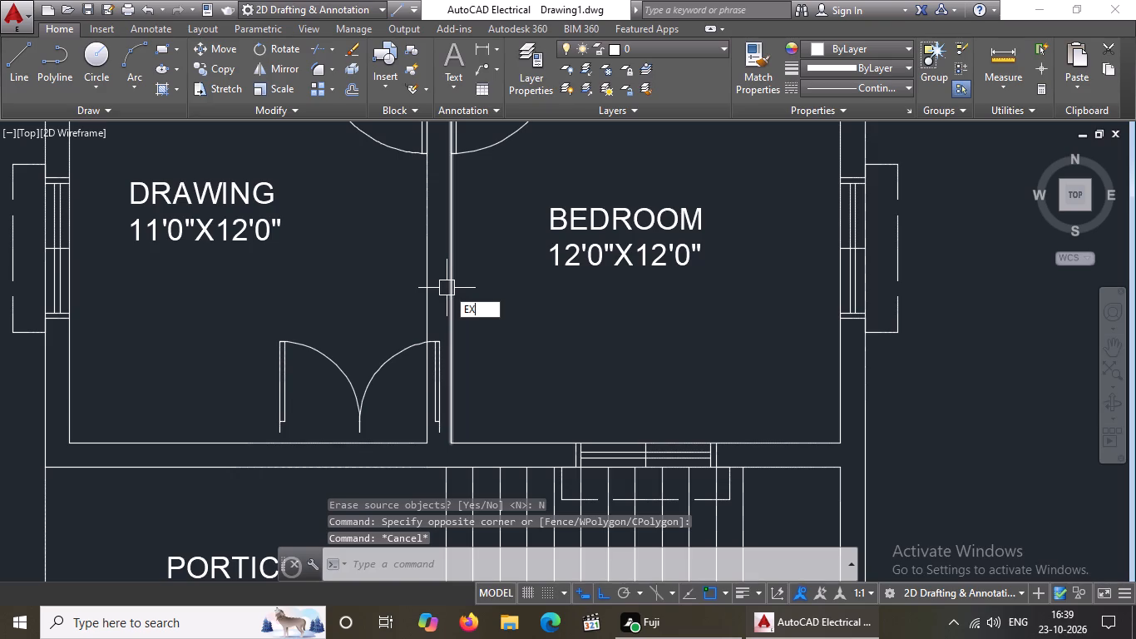
pyautogui.press('Return')
pyautogui.press('Return')
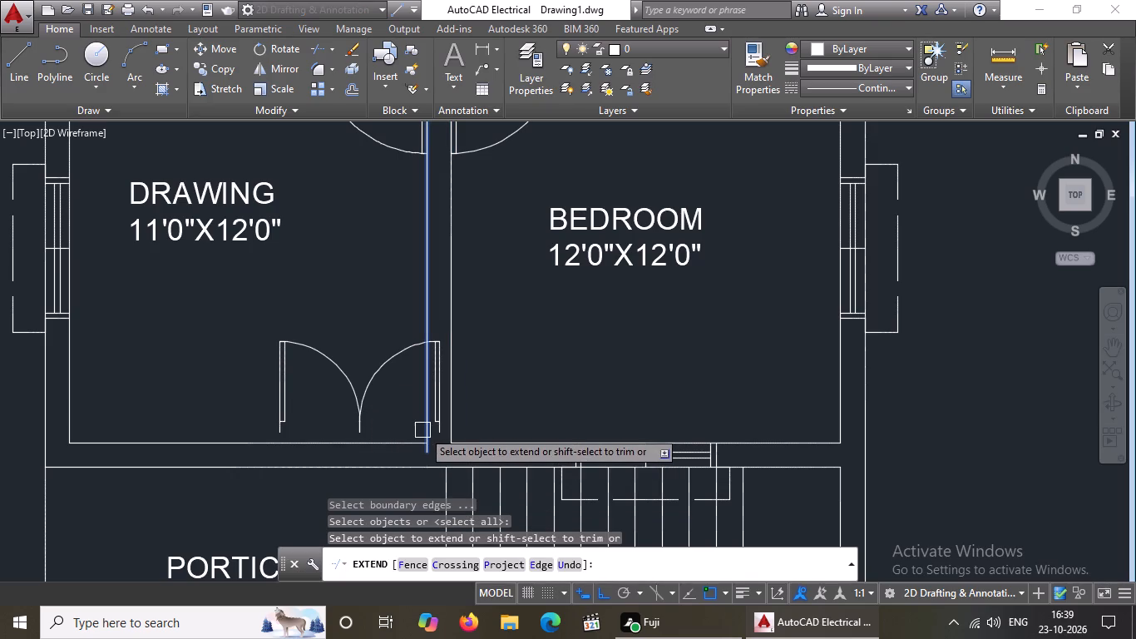
pyautogui.click(422, 430)
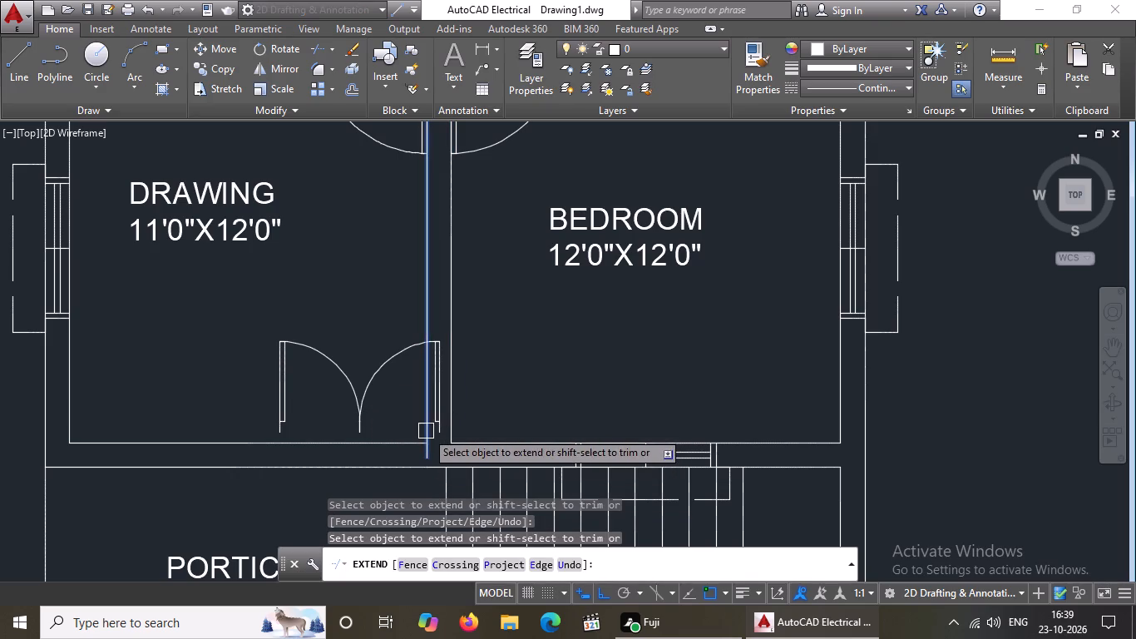
pyautogui.click(426, 431)
pyautogui.click(420, 432)
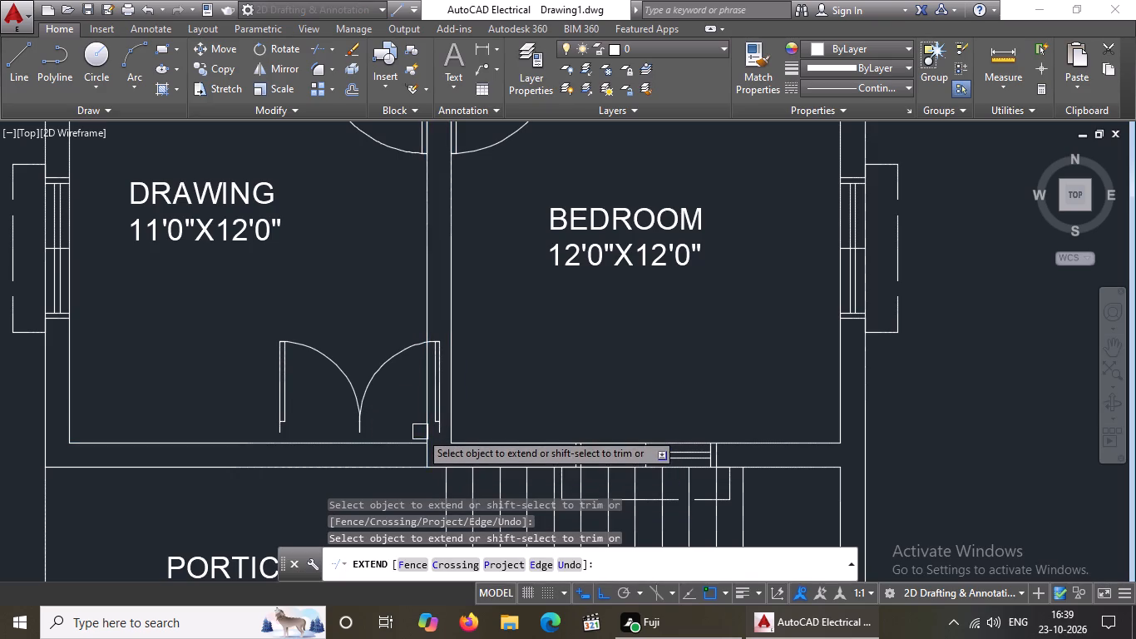
pyautogui.press('Escape')
pyautogui.press('Escape')
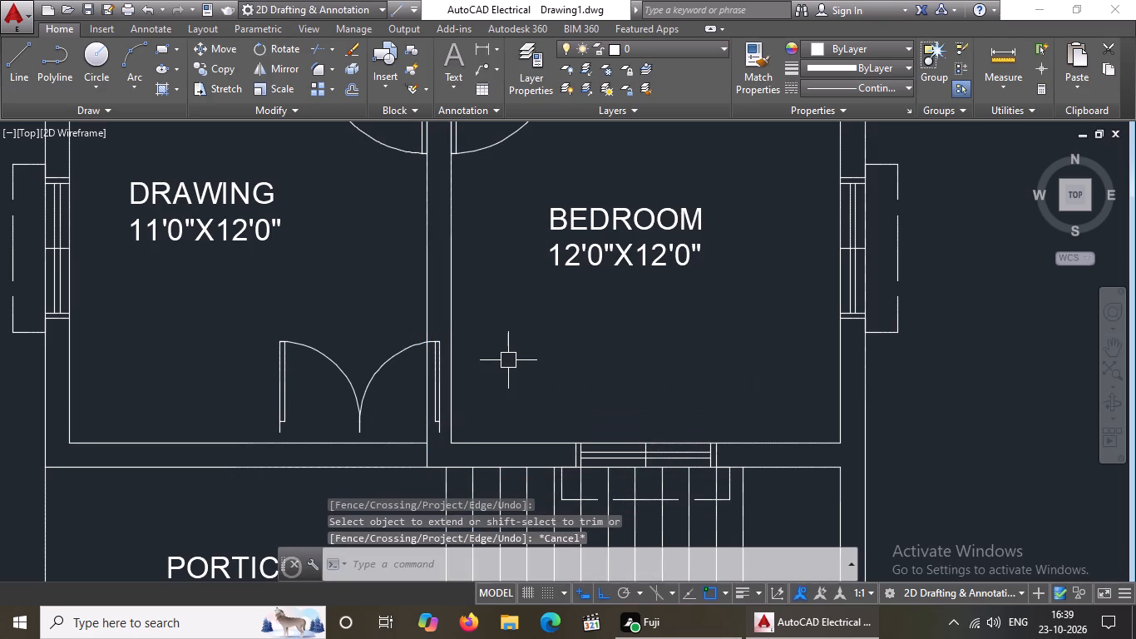
# Move the double entrance door so its southeast corner sits where the drawing room's east line meets the portico-side wall line.
pyautogui.moveTo(235, 284); pyautogui.dragTo(240, 299)
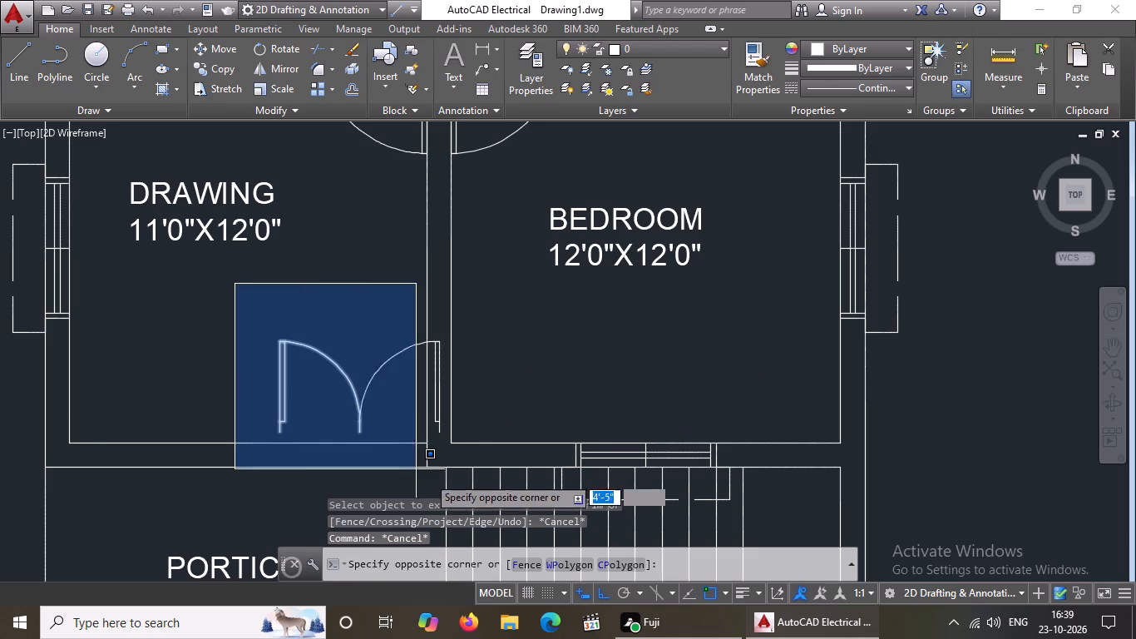
pyautogui.click(458, 453)
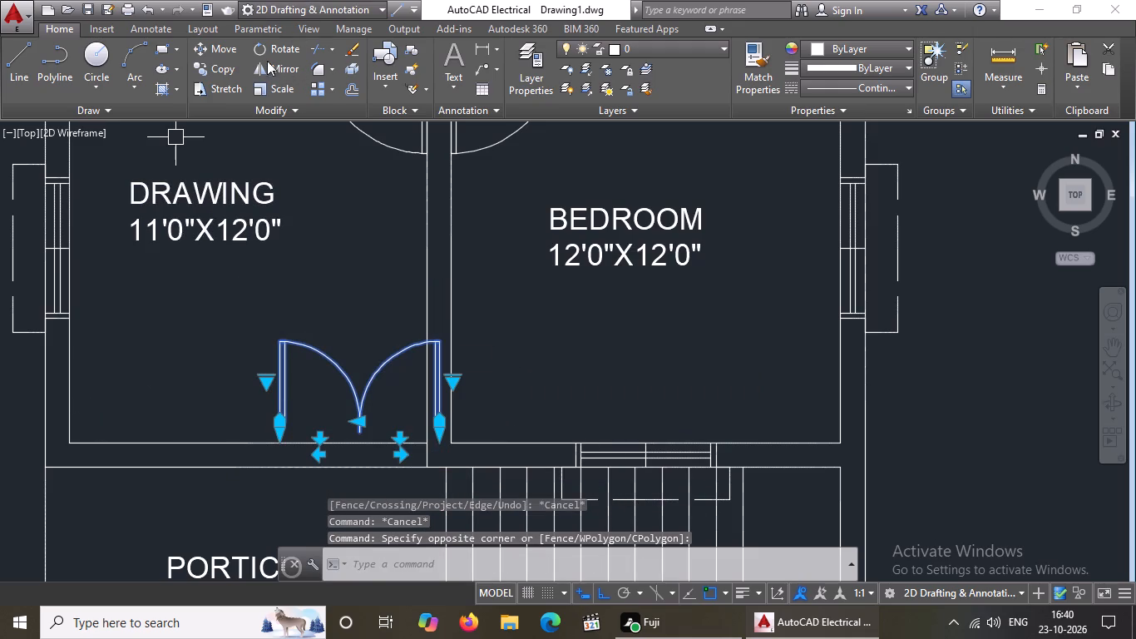
pyautogui.click(216, 44)
pyautogui.scroll(2, 435, 416)
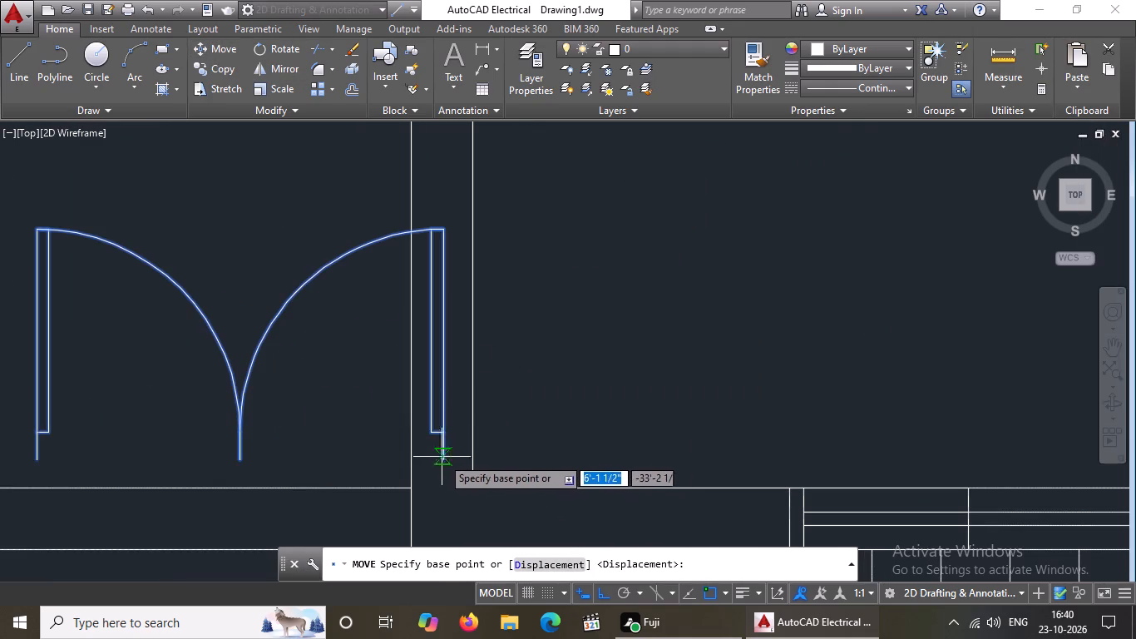
pyautogui.click(444, 457)
pyautogui.scroll(-2, 432, 463)
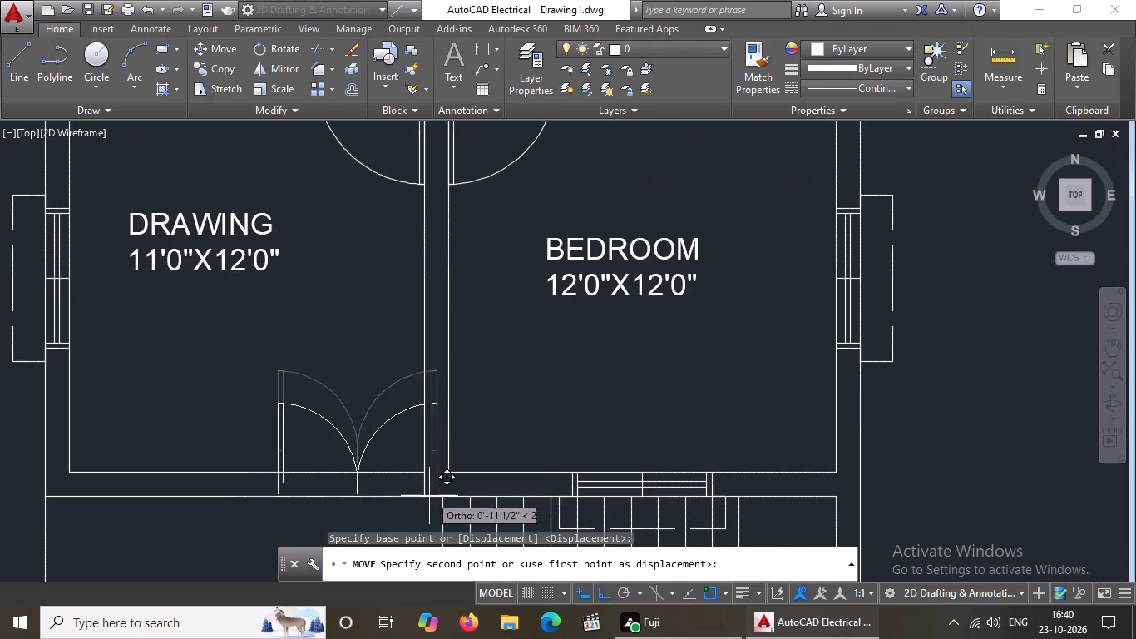
pyautogui.scroll(2, 427, 497)
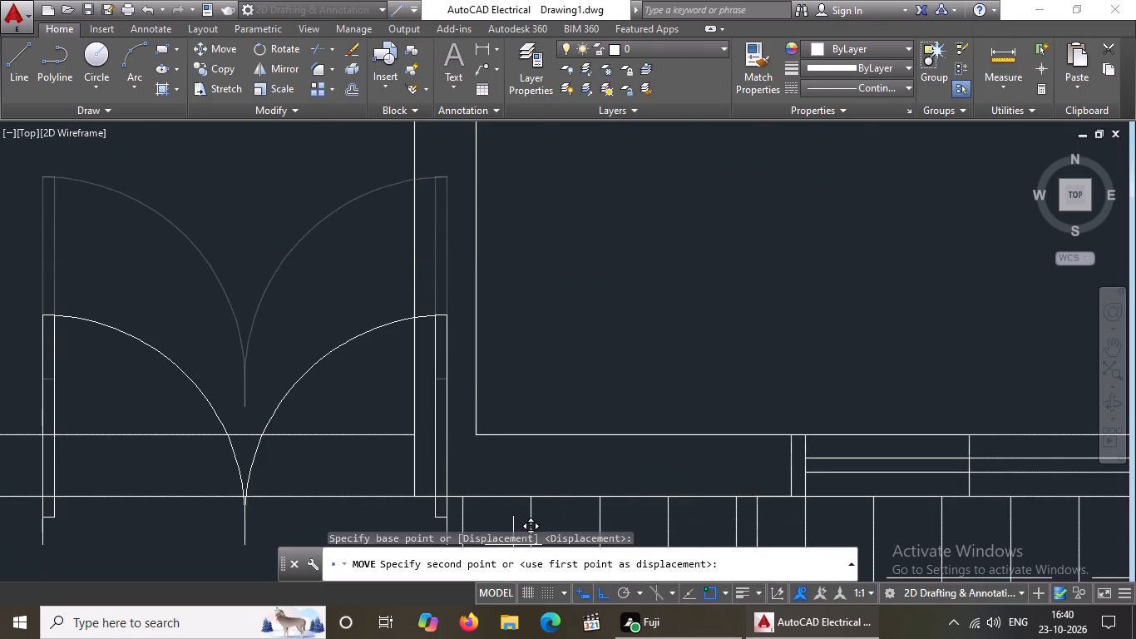
pyautogui.click(598, 592)
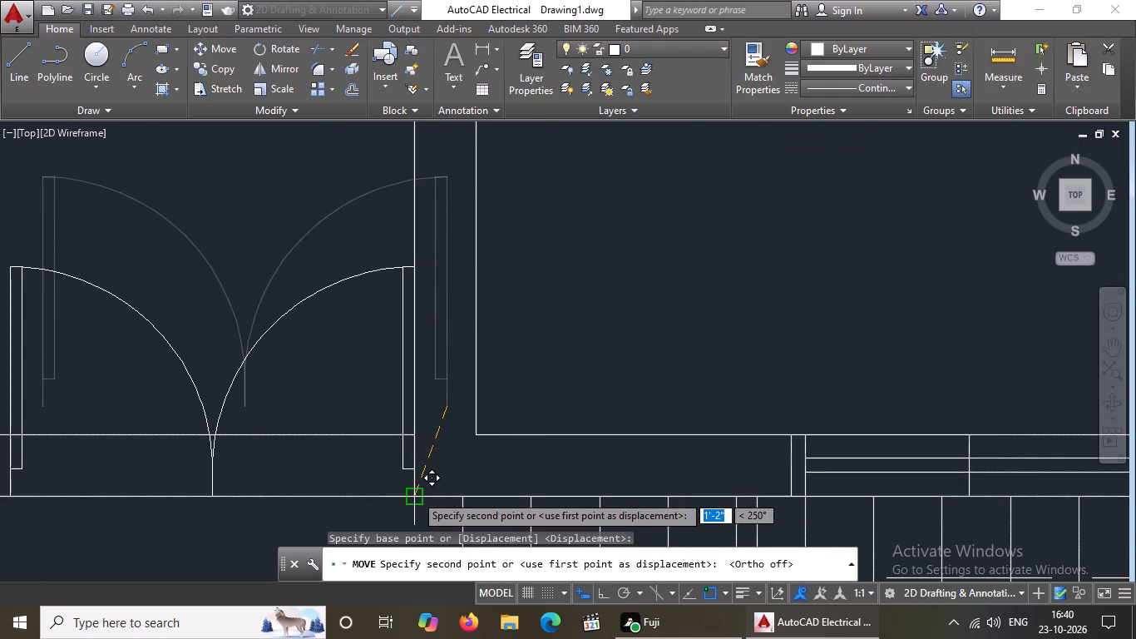
pyautogui.click(415, 494)
# Trim both lines of the drawing room's south wall across the west leaf of the double entrance door.
pyautogui.scroll(-5, 472, 471)
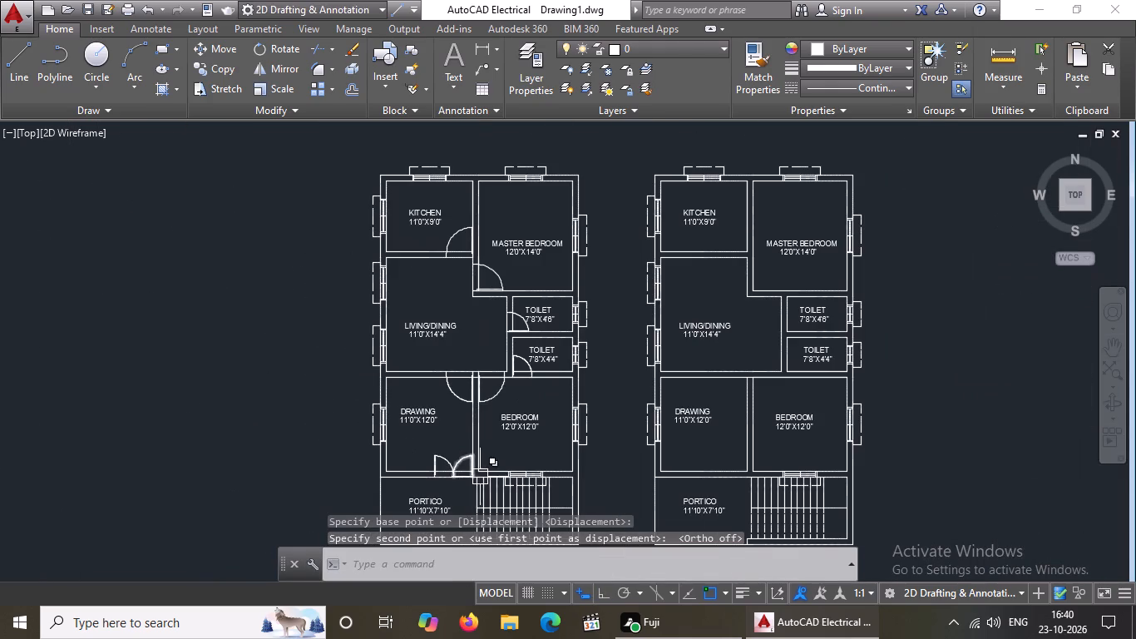
pyautogui.moveTo(472, 459); pyautogui.dragTo(487, 357, button='middle')
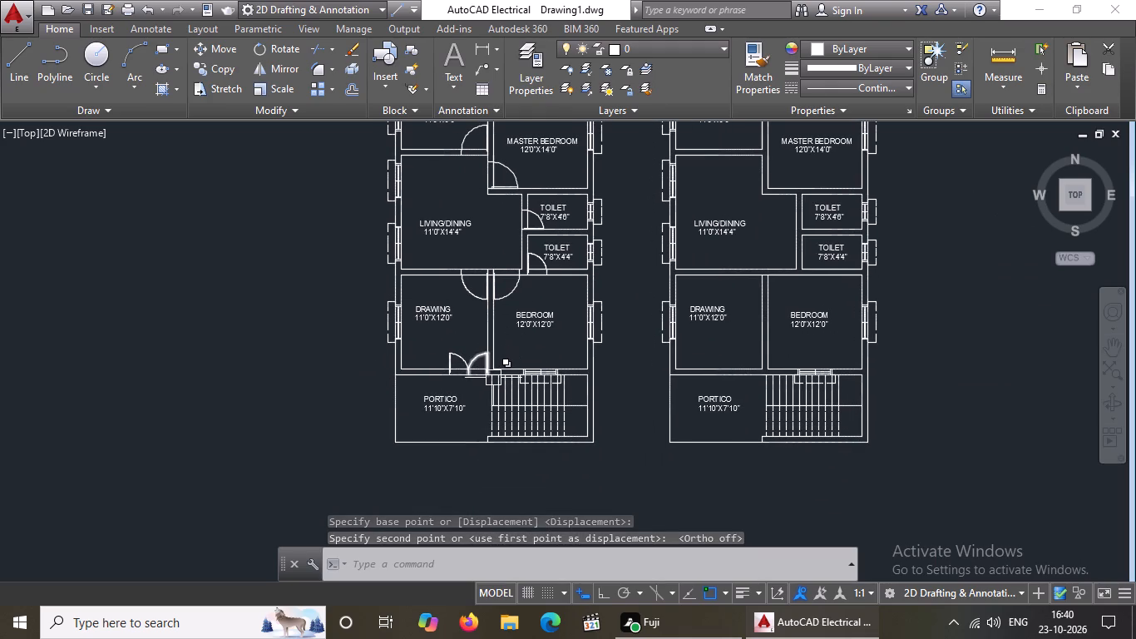
pyautogui.moveTo(487, 341); pyautogui.dragTo(486, 454, button='middle')
pyautogui.scroll(1, 486, 501)
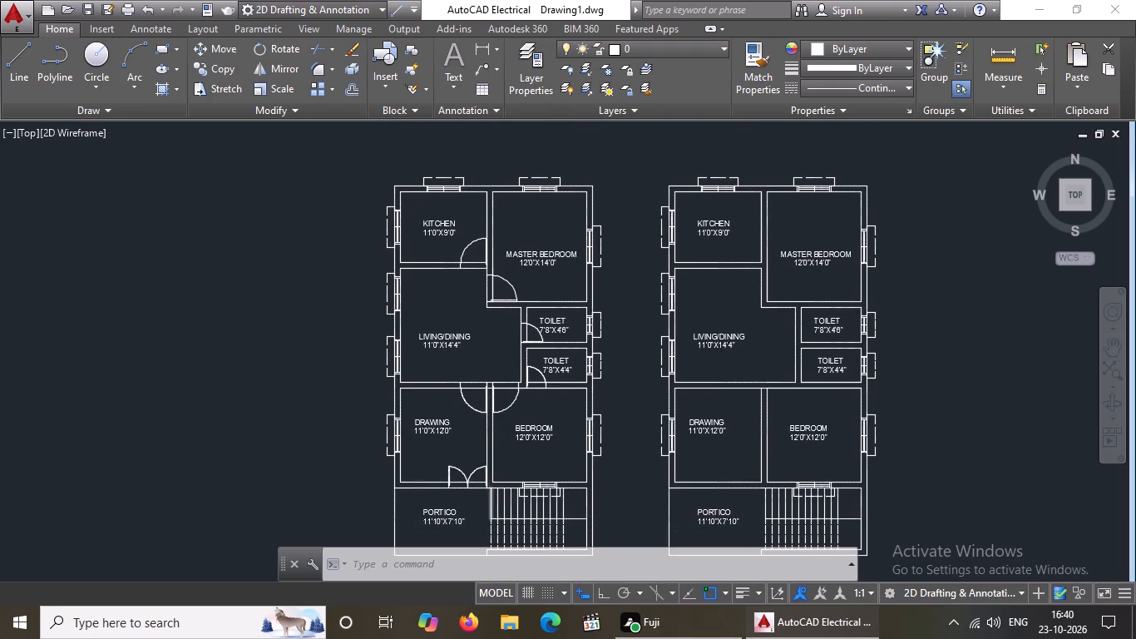
pyautogui.scroll(-1, 482, 479)
pyautogui.scroll(3, 472, 493)
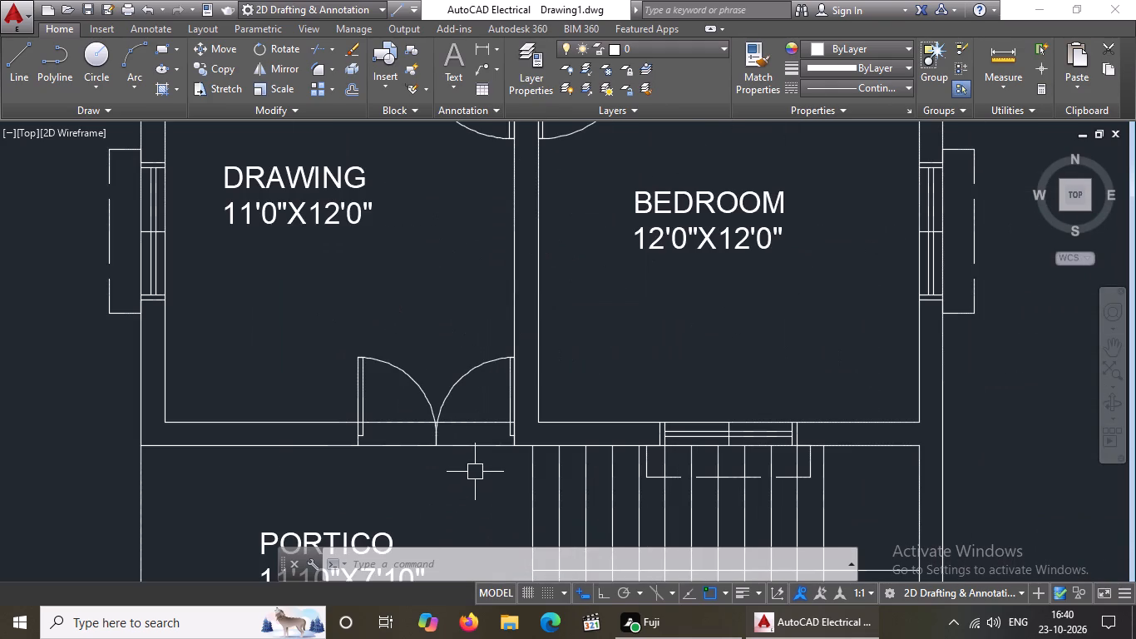
pyautogui.press('Escape')
pyautogui.write('TR')
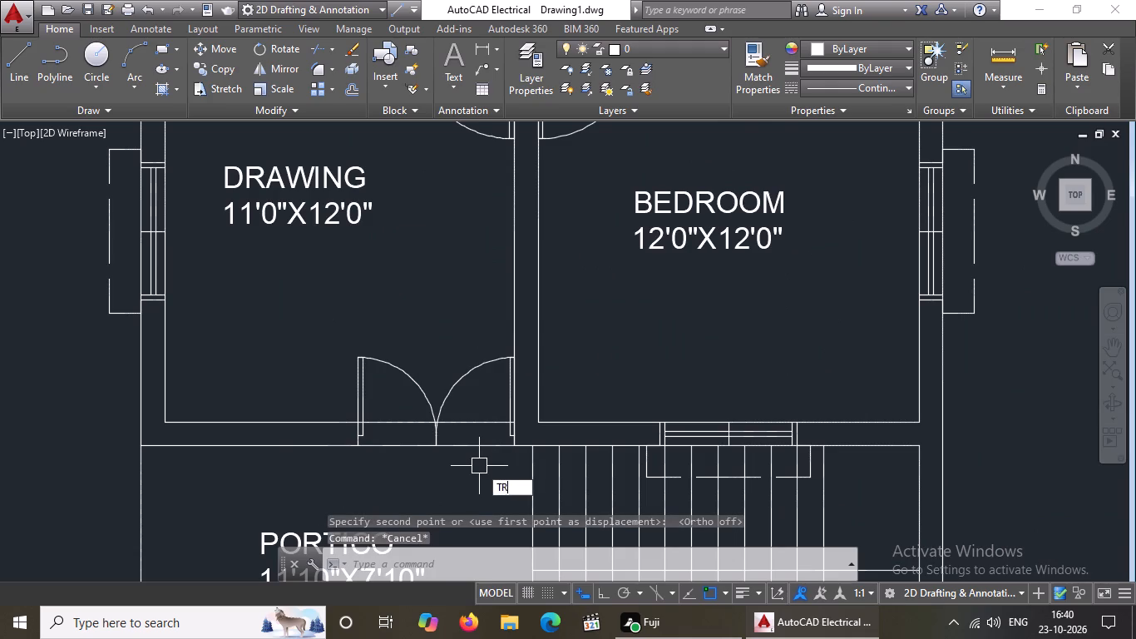
pyautogui.press('Return')
pyautogui.press('Return')
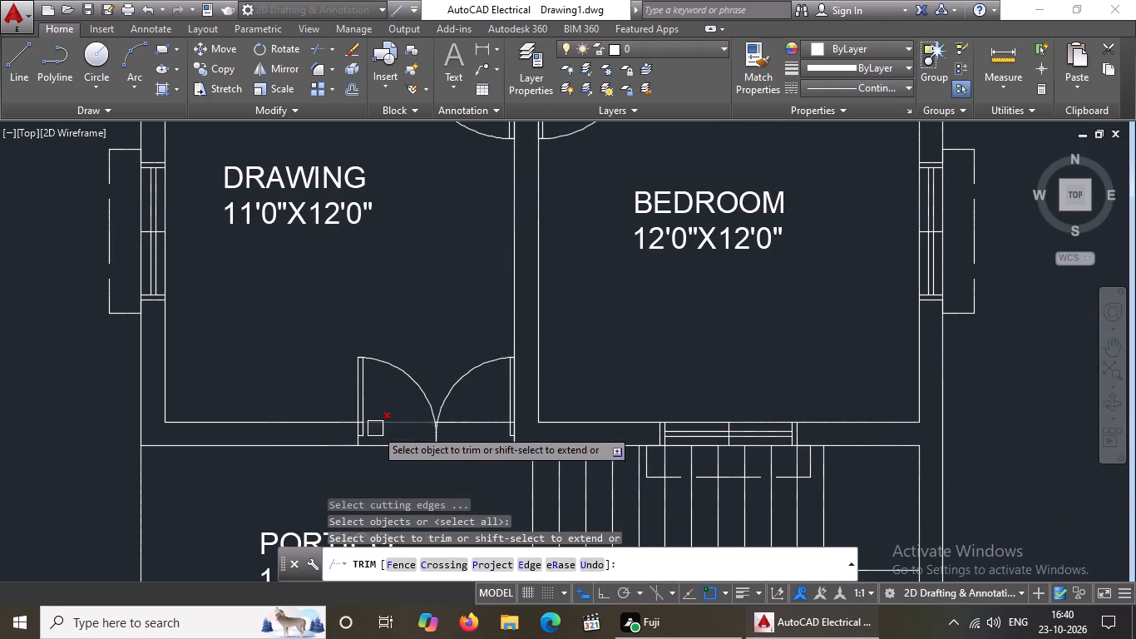
pyautogui.scroll(4, 373, 428)
pyautogui.moveTo(301, 389); pyautogui.dragTo(309, 395)
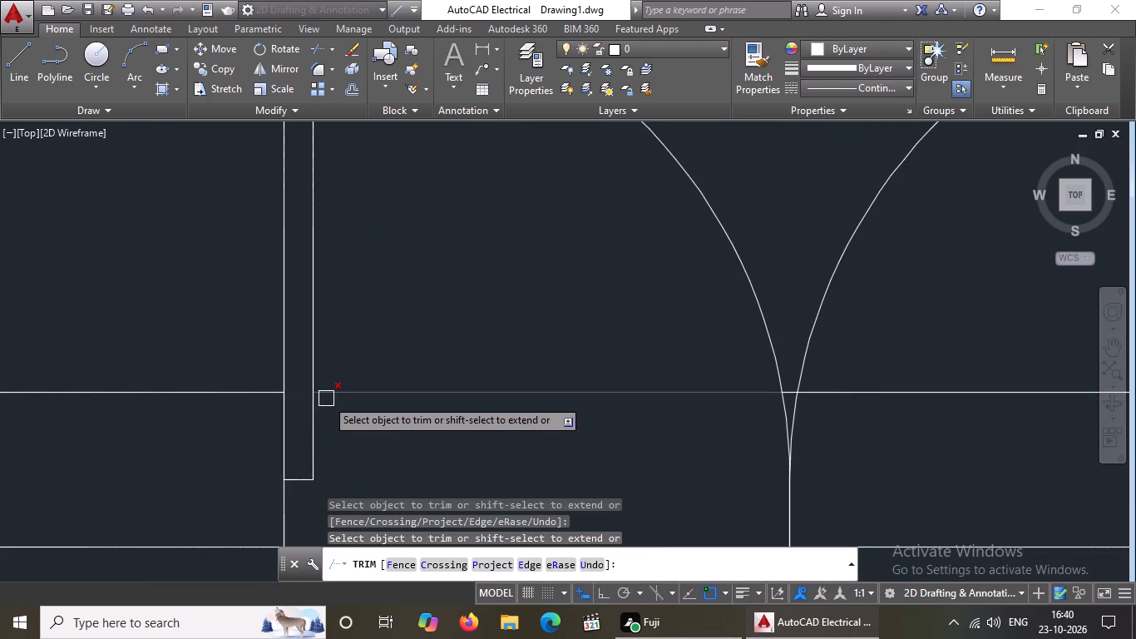
pyautogui.click(328, 399)
pyautogui.scroll(-3, 538, 385)
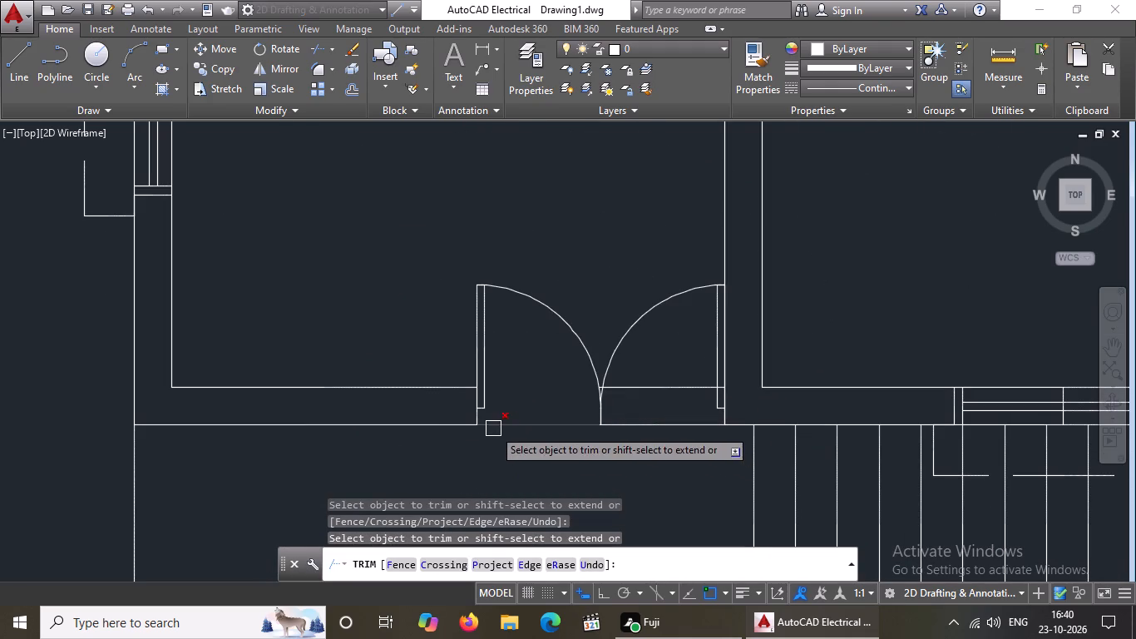
pyautogui.click(492, 428)
# Trim both lines of the drawing room's south wall across the east leaf of the double entrance door.
pyautogui.scroll(3, 729, 393)
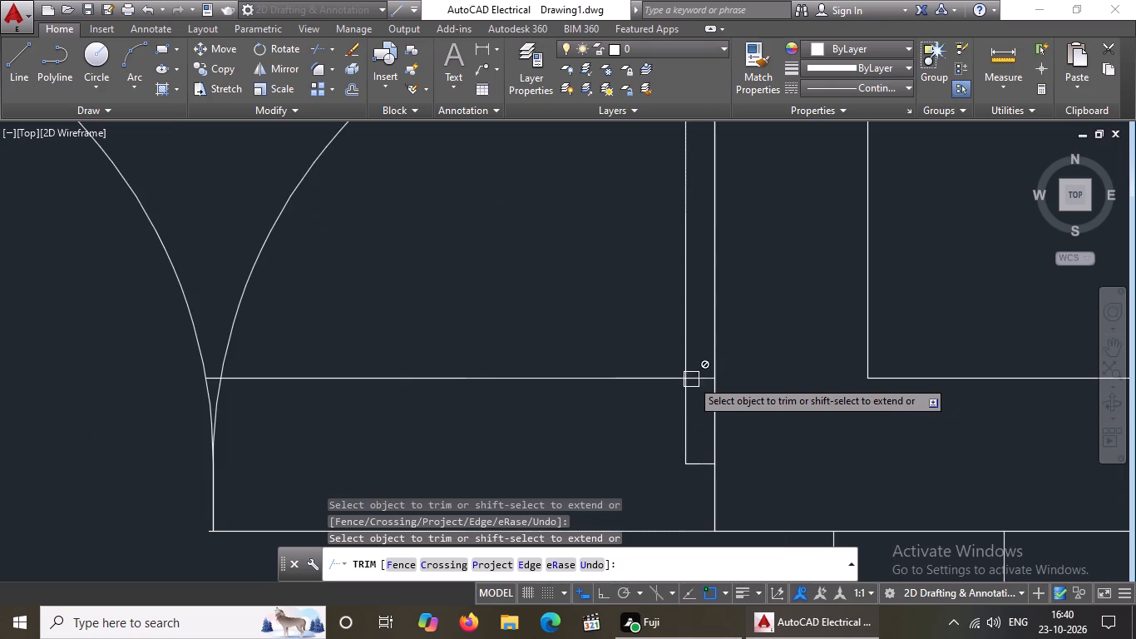
pyautogui.scroll(1, 704, 377)
pyautogui.click(704, 377)
pyautogui.click(659, 379)
pyautogui.scroll(-4, 652, 384)
pyautogui.scroll(3, 647, 426)
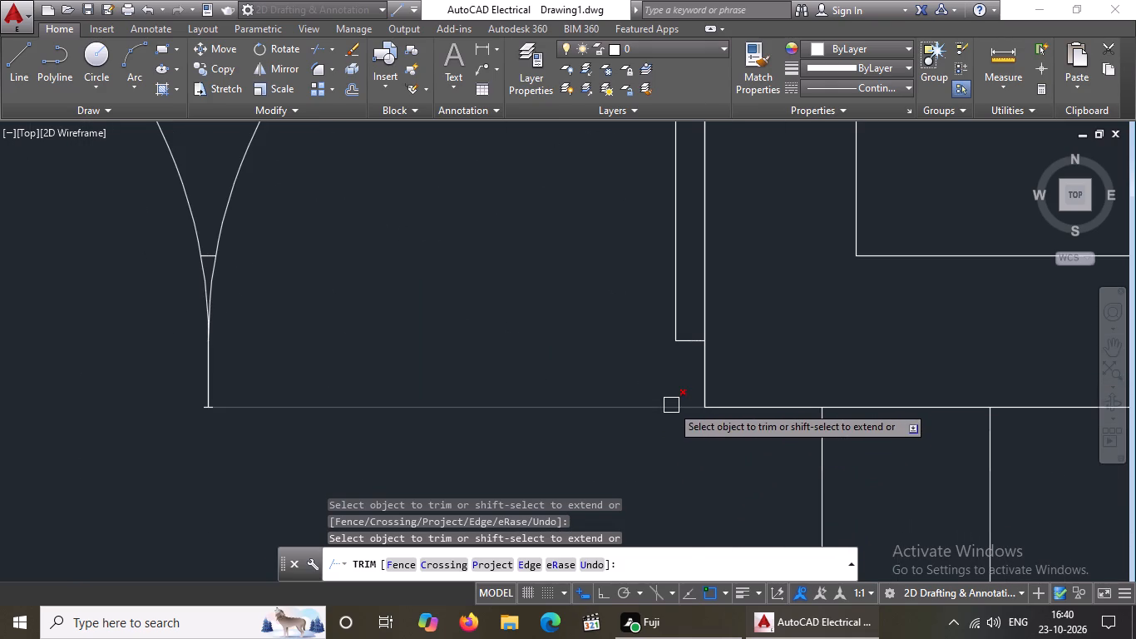
pyautogui.click(671, 405)
# Trim both lines of the drawing room's north wall across its door opening beside the partition.
pyautogui.scroll(-6, 657, 413)
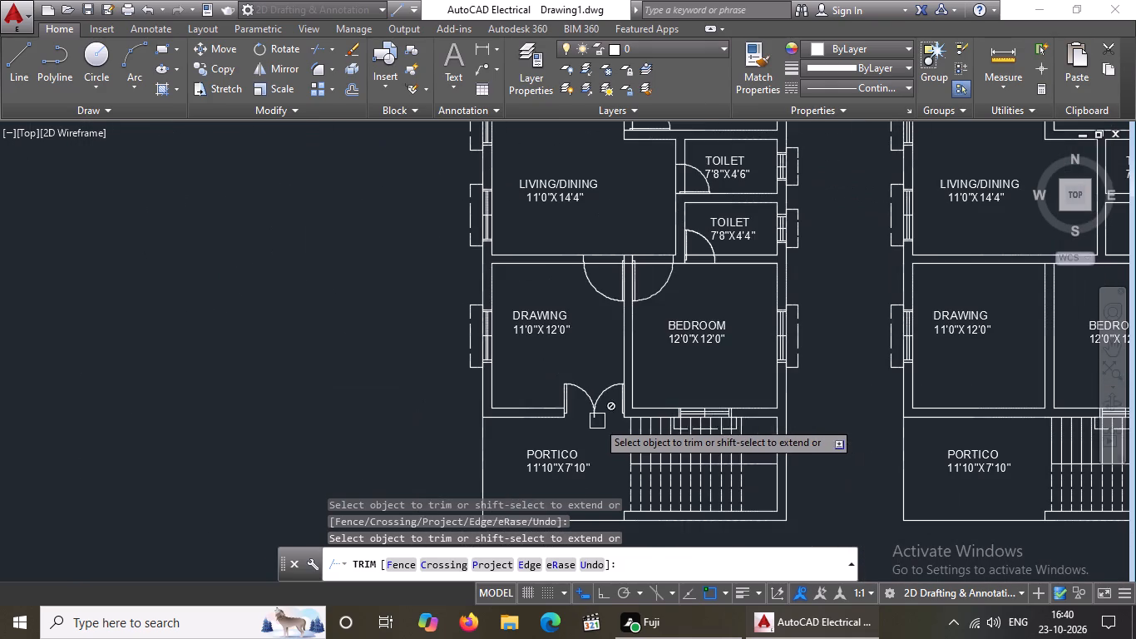
pyautogui.scroll(5, 614, 251)
pyautogui.scroll(4, 714, 396)
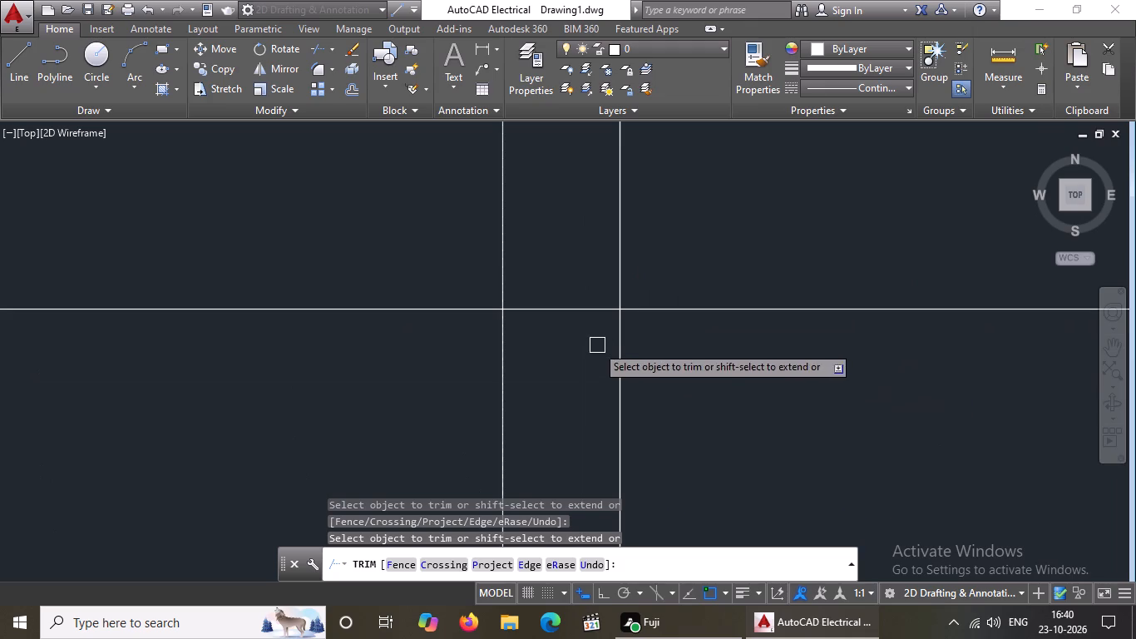
pyautogui.click(599, 308)
pyautogui.scroll(-5, 482, 303)
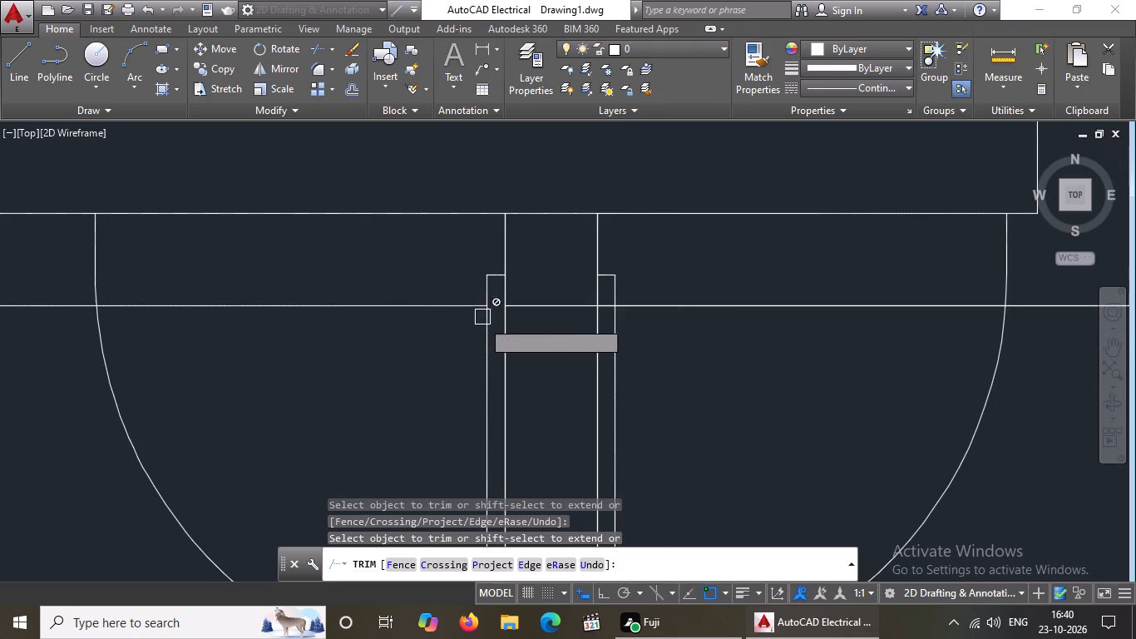
pyautogui.click(457, 305)
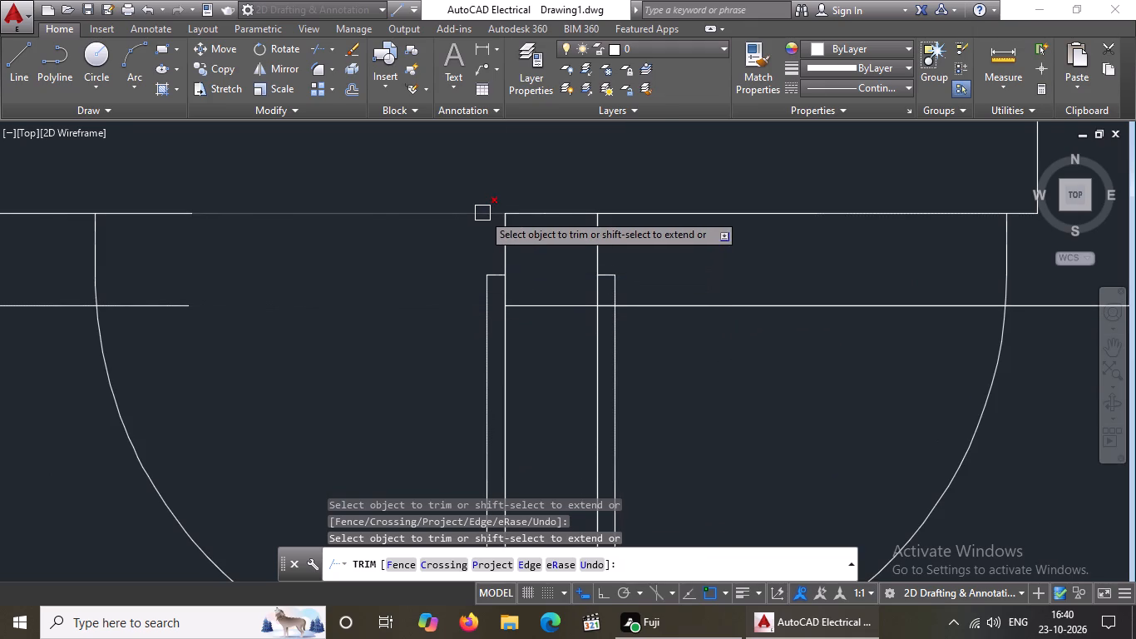
pyautogui.click(482, 213)
# Trim both lines of the 12'0"X12'0" bedroom's north wall across its door opening beside the partition.
pyautogui.scroll(-2, 491, 244)
pyautogui.scroll(3, 550, 266)
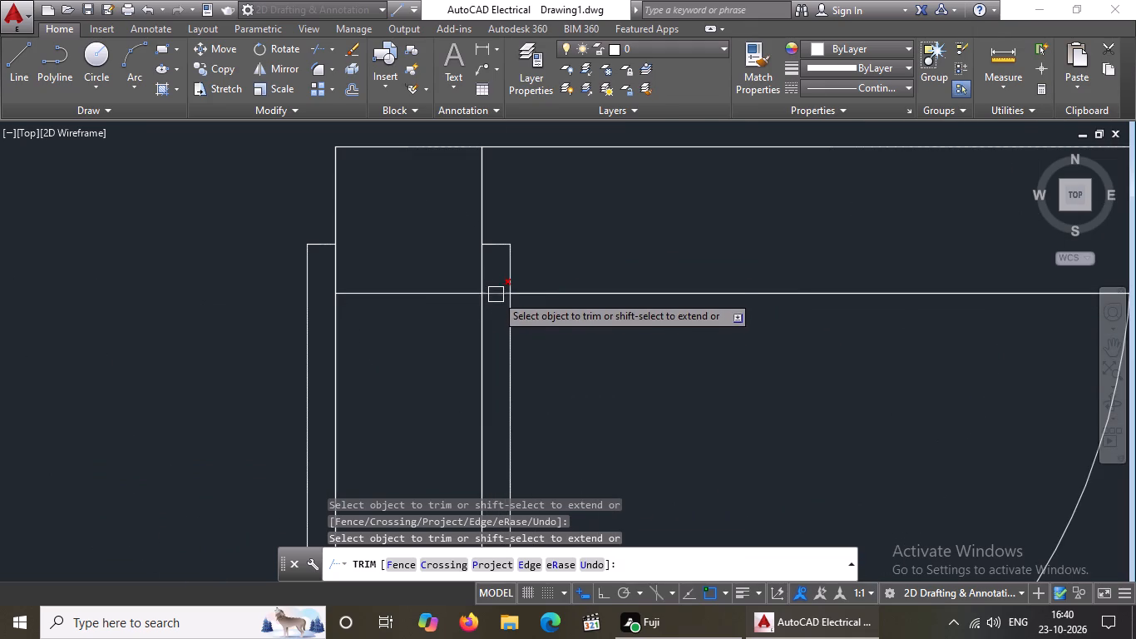
pyautogui.click(496, 290)
pyautogui.click(496, 291)
pyautogui.click(541, 295)
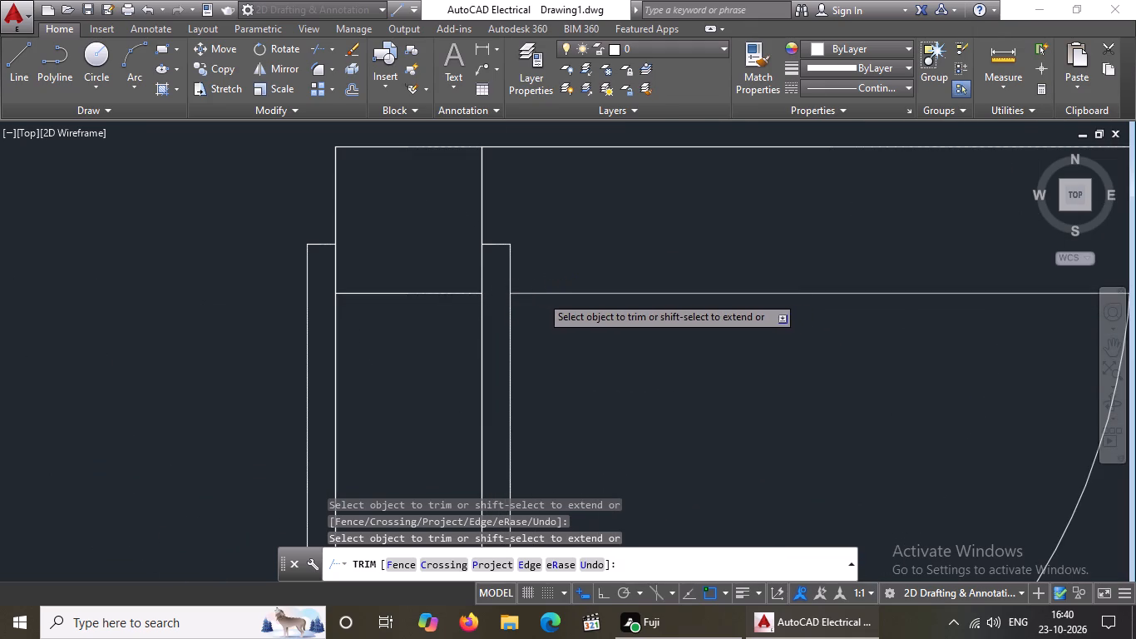
pyautogui.click(535, 291)
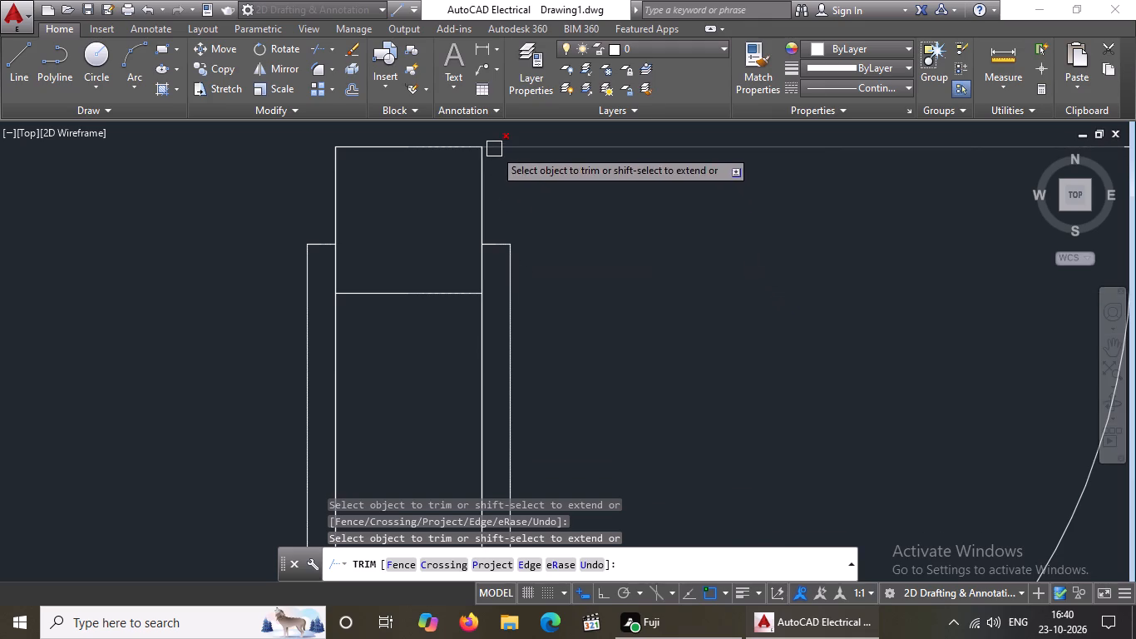
pyautogui.moveTo(494, 148); pyautogui.dragTo(508, 171)
# Trim the two leftover wall line stubs inside the west end of the drawing room's north door opening.
pyautogui.scroll(-3, 683, 284)
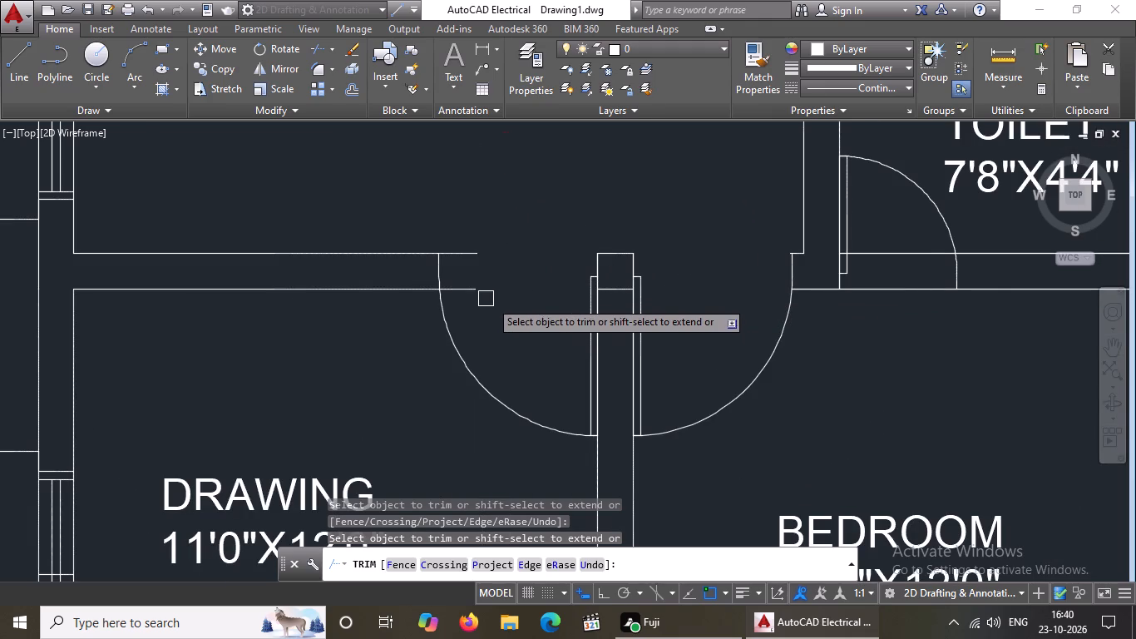
pyautogui.click(460, 288)
pyautogui.click(460, 251)
# Trim both lines of the 7'8"X4'4" toilet's south wall across its door opening.
pyautogui.scroll(-4, 503, 344)
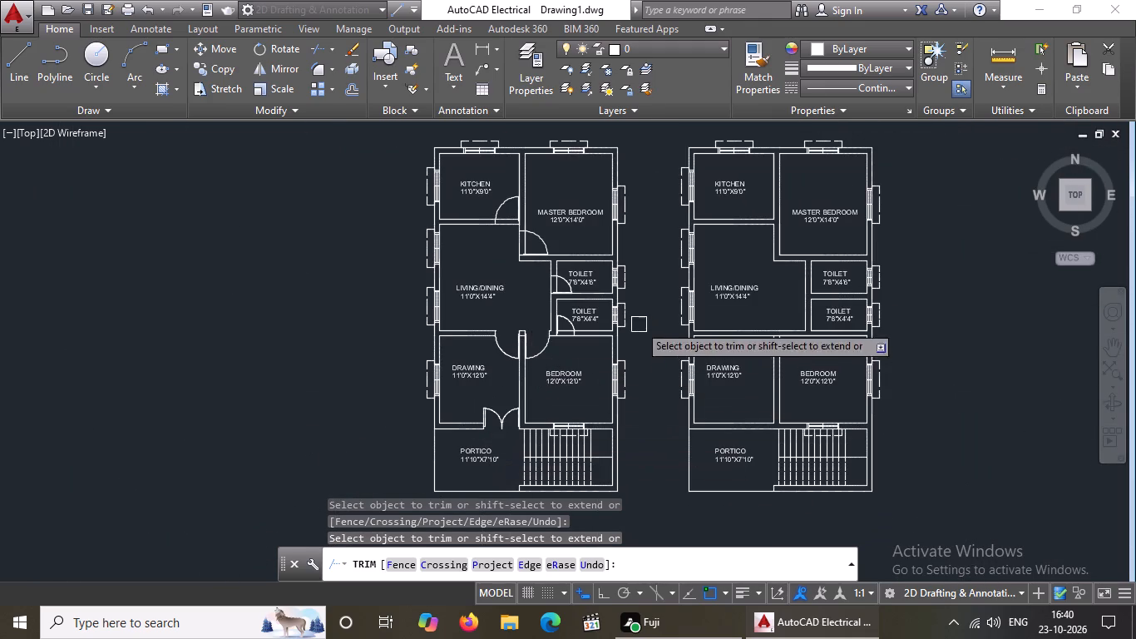
pyautogui.scroll(5, 549, 344)
pyautogui.scroll(3, 549, 241)
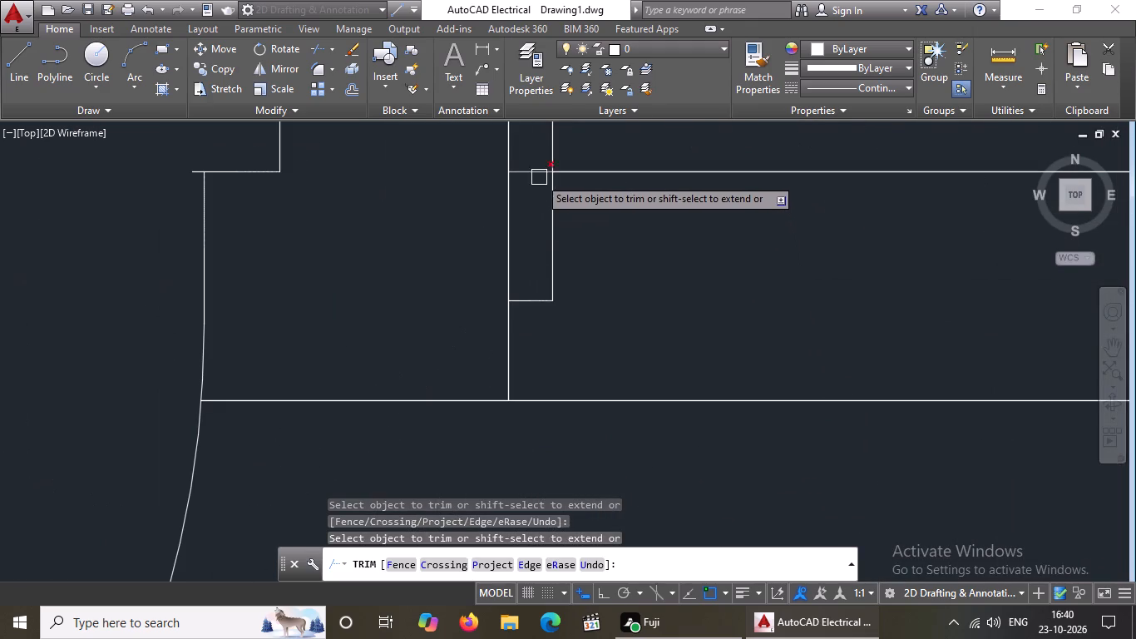
pyautogui.click(537, 171)
pyautogui.click(535, 174)
pyautogui.click(570, 175)
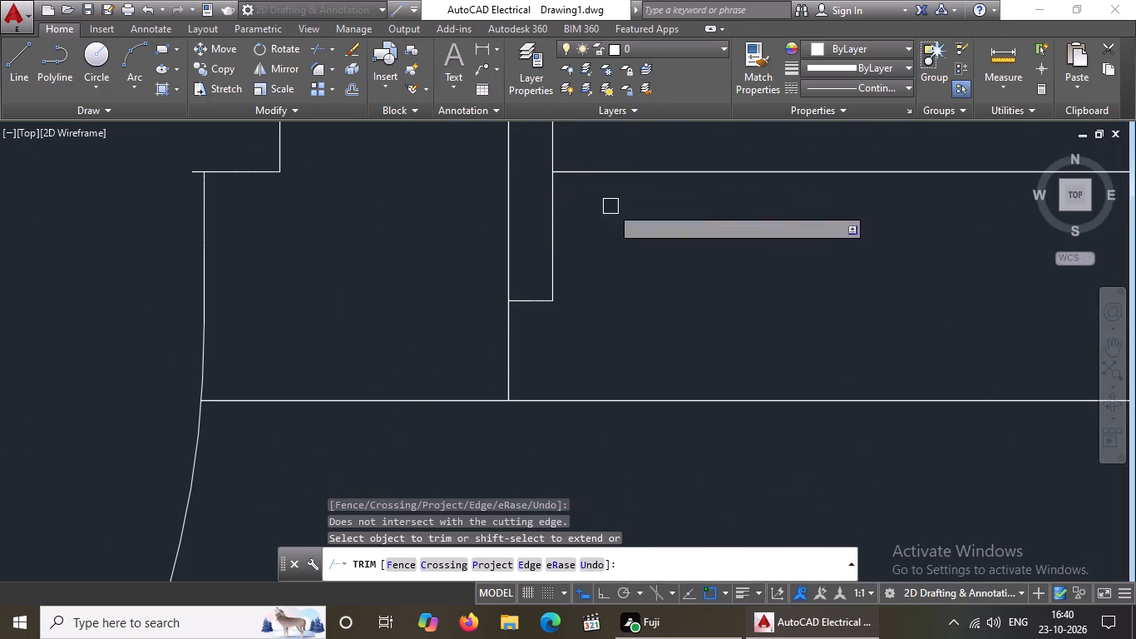
pyautogui.scroll(-3, 622, 179)
pyautogui.click(733, 177)
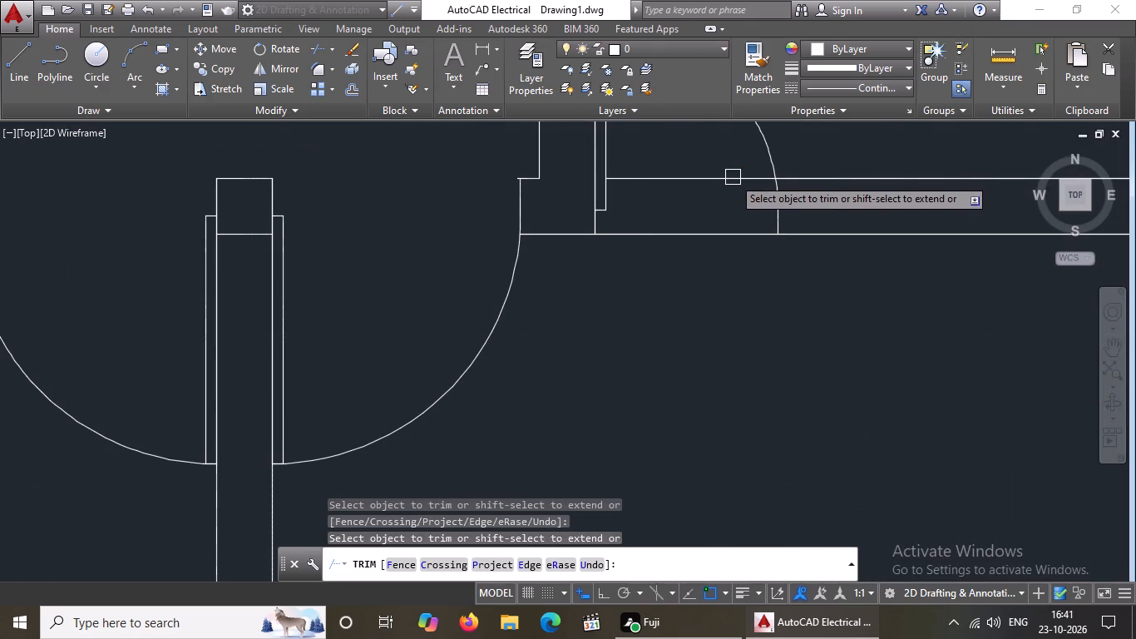
pyautogui.click(733, 177)
pyautogui.click(733, 177)
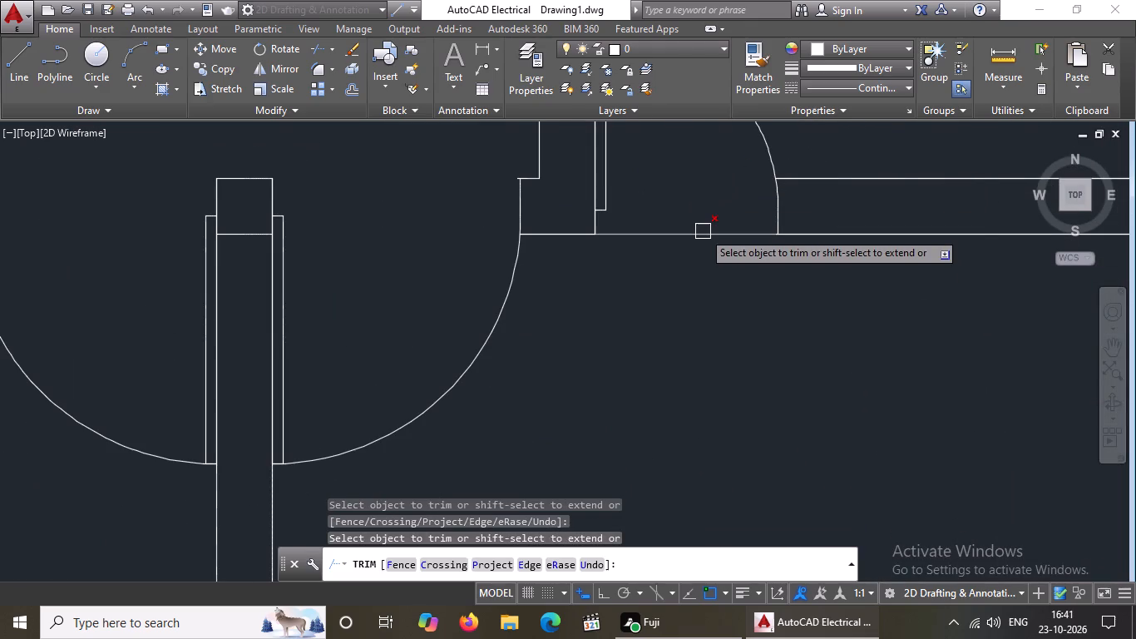
pyautogui.click(703, 230)
pyautogui.click(698, 237)
pyautogui.scroll(-5, 695, 240)
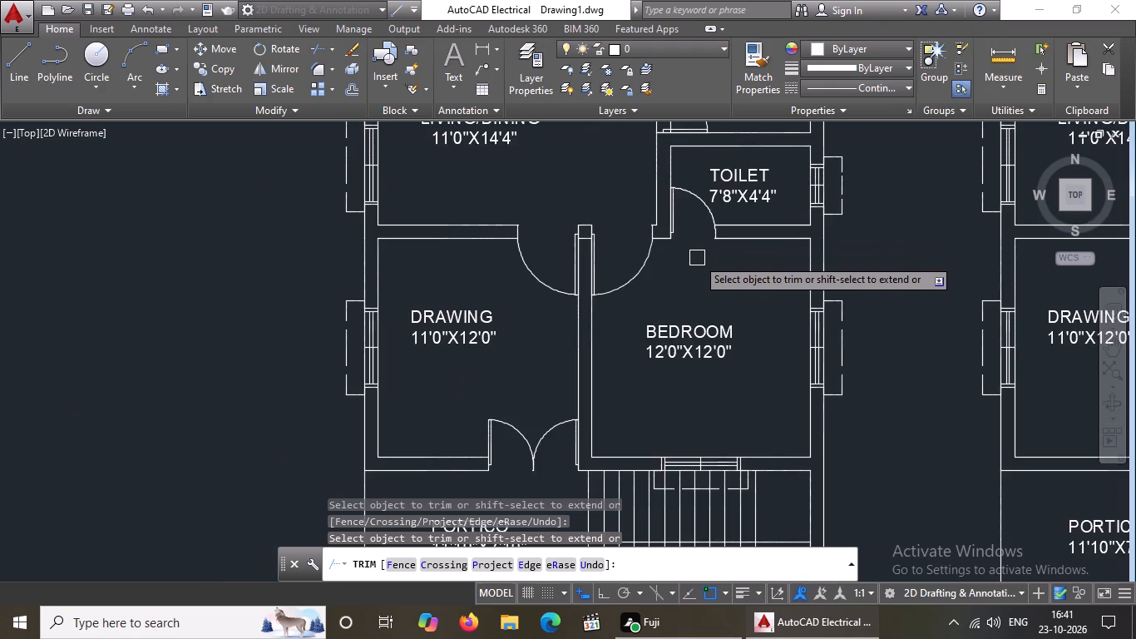
# Trim both lines of the 7'8"X4'6" toilet's west wall across its door opening.
pyautogui.scroll(-5, 697, 258)
pyautogui.scroll(6, 694, 232)
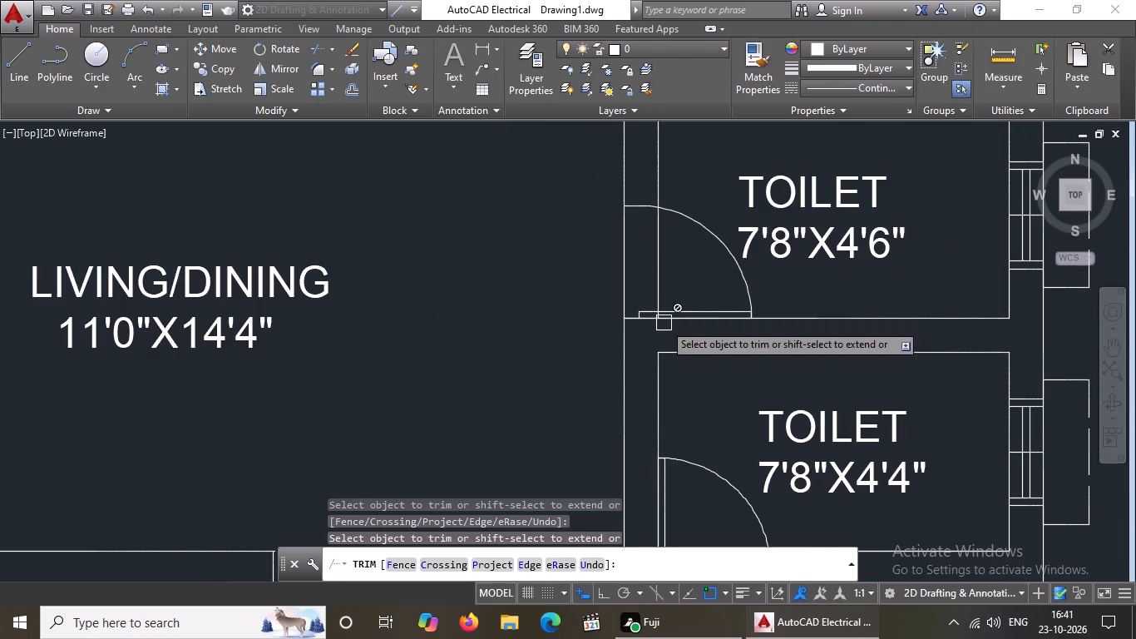
pyautogui.scroll(3, 658, 310)
pyautogui.click(650, 323)
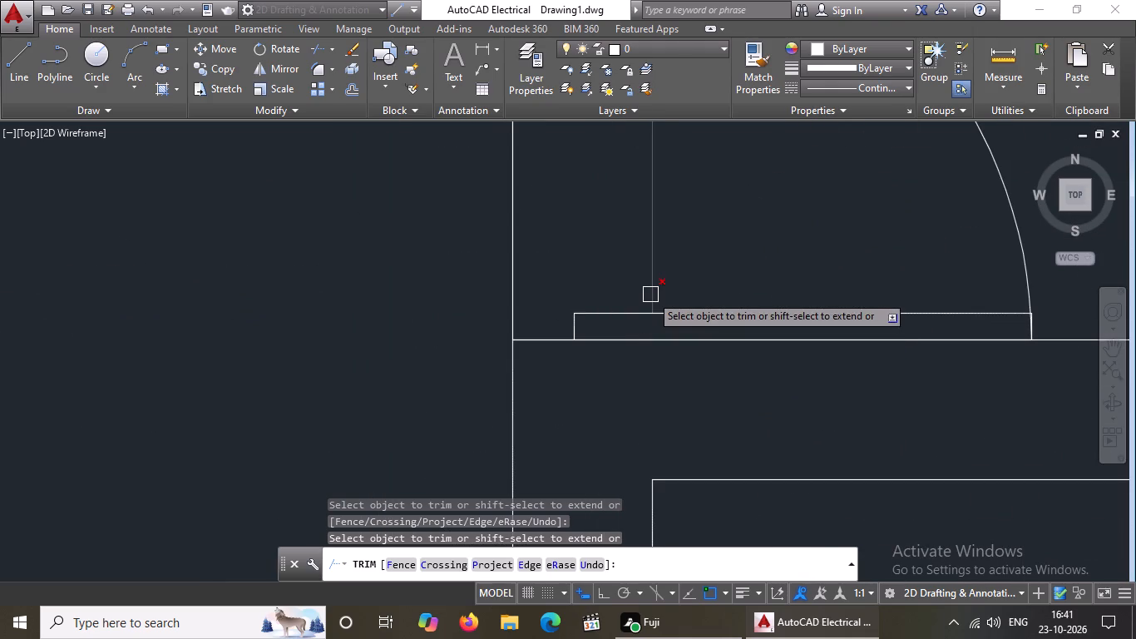
pyautogui.click(650, 295)
pyautogui.click(508, 315)
pyautogui.scroll(-4, 520, 307)
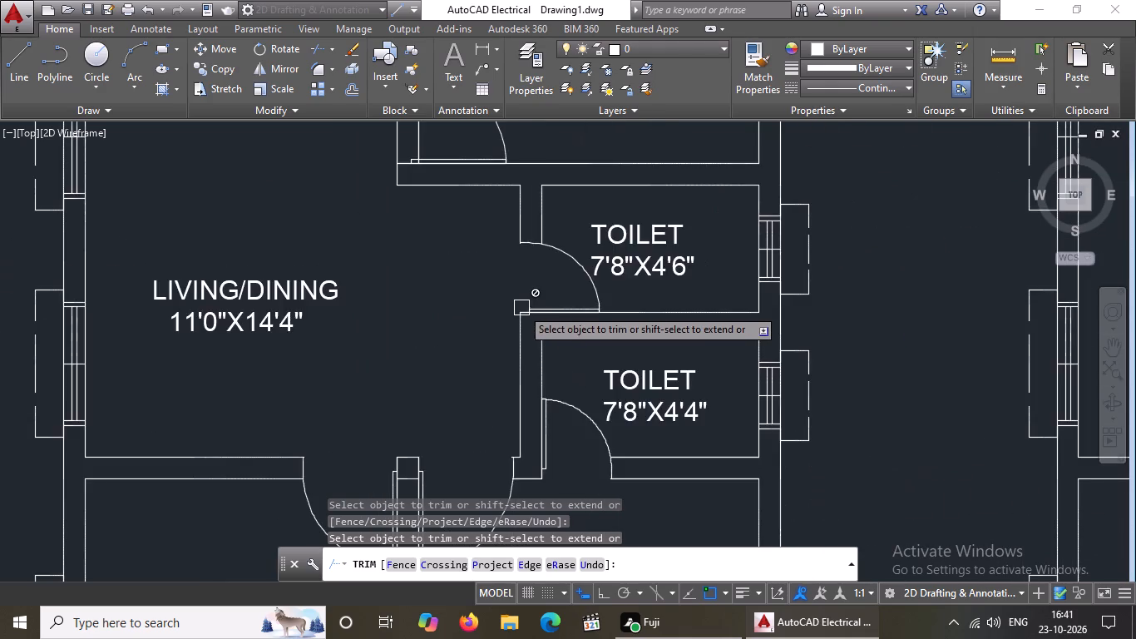
# Trim the inner line of the master bedroom's west wall across its door opening, including the short pieces behind the door leaf.
pyautogui.scroll(-3, 525, 306)
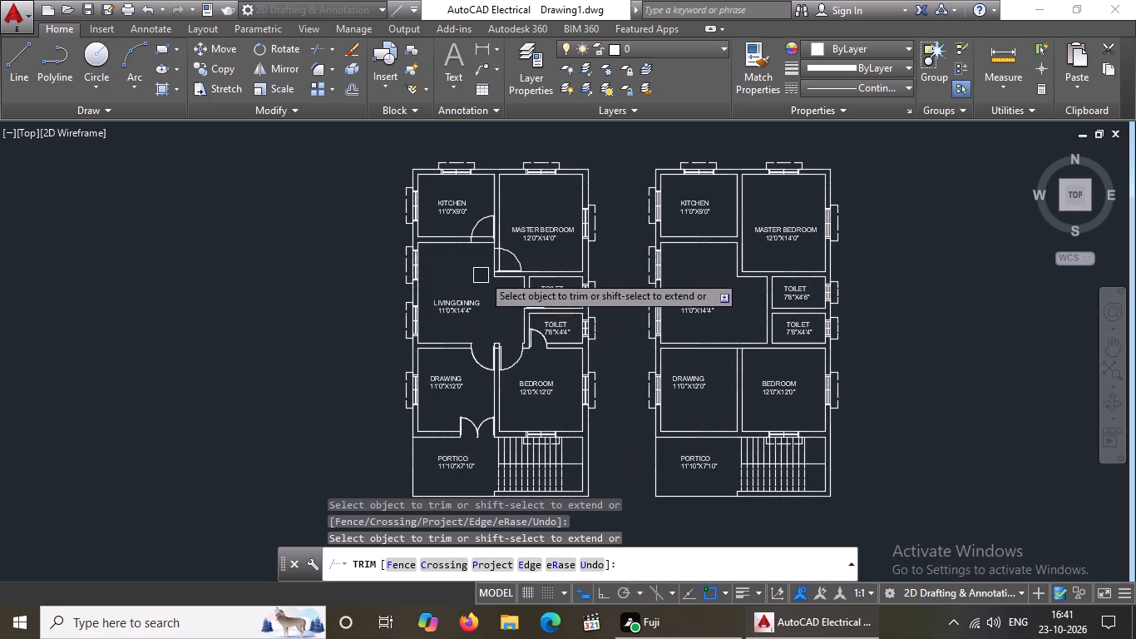
pyautogui.scroll(6, 506, 268)
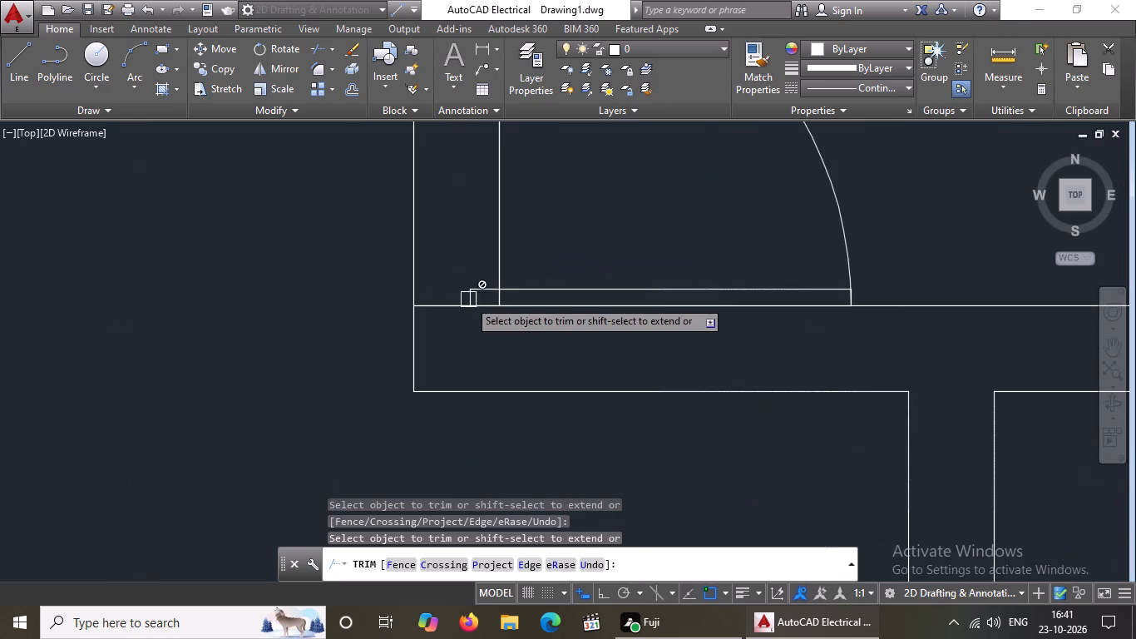
pyautogui.scroll(3, 491, 296)
pyautogui.click(513, 295)
pyautogui.click(511, 302)
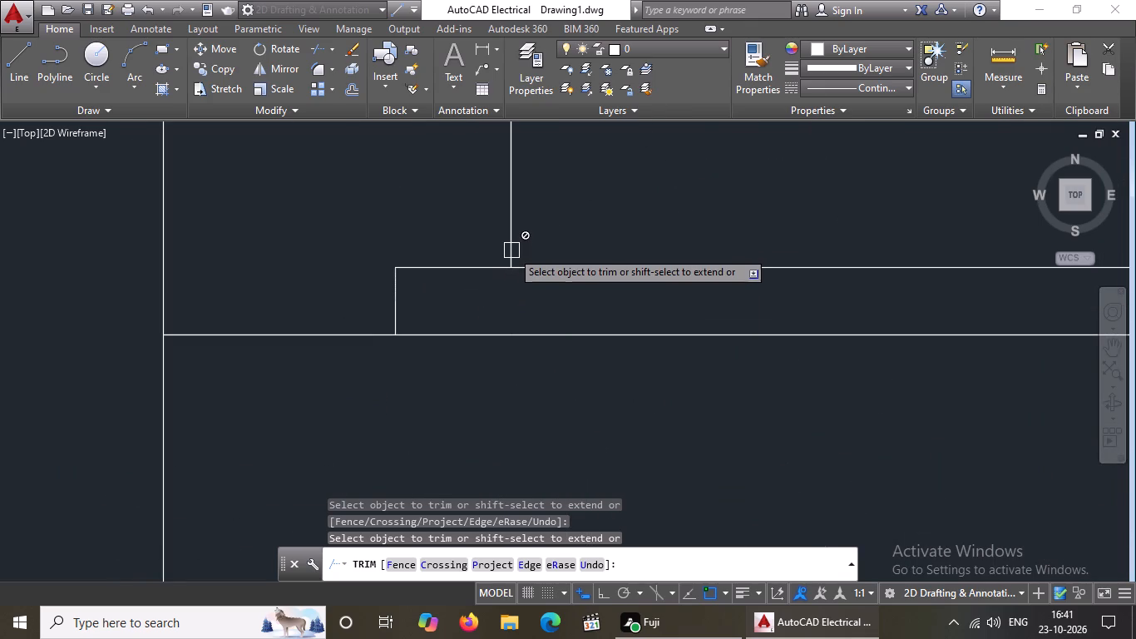
pyautogui.click(511, 245)
pyautogui.click(513, 235)
pyautogui.scroll(-3, 517, 233)
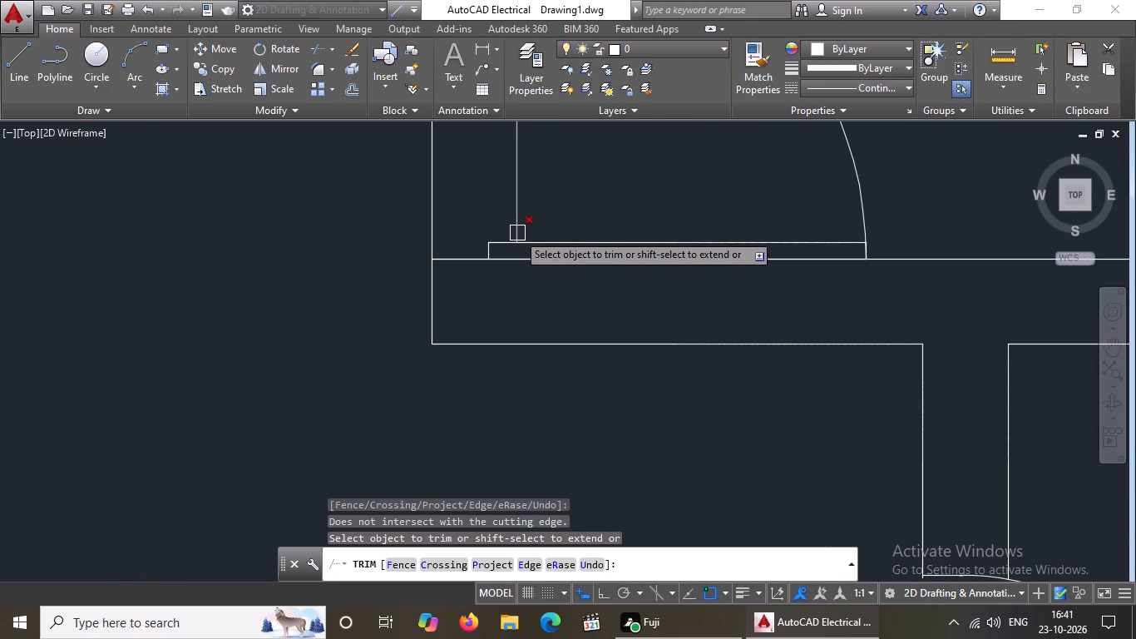
pyautogui.click(520, 221)
pyautogui.click(519, 221)
# Trim the outer line of the master bedroom's west wall across the door opening, up to the door arc.
pyautogui.scroll(-5, 530, 217)
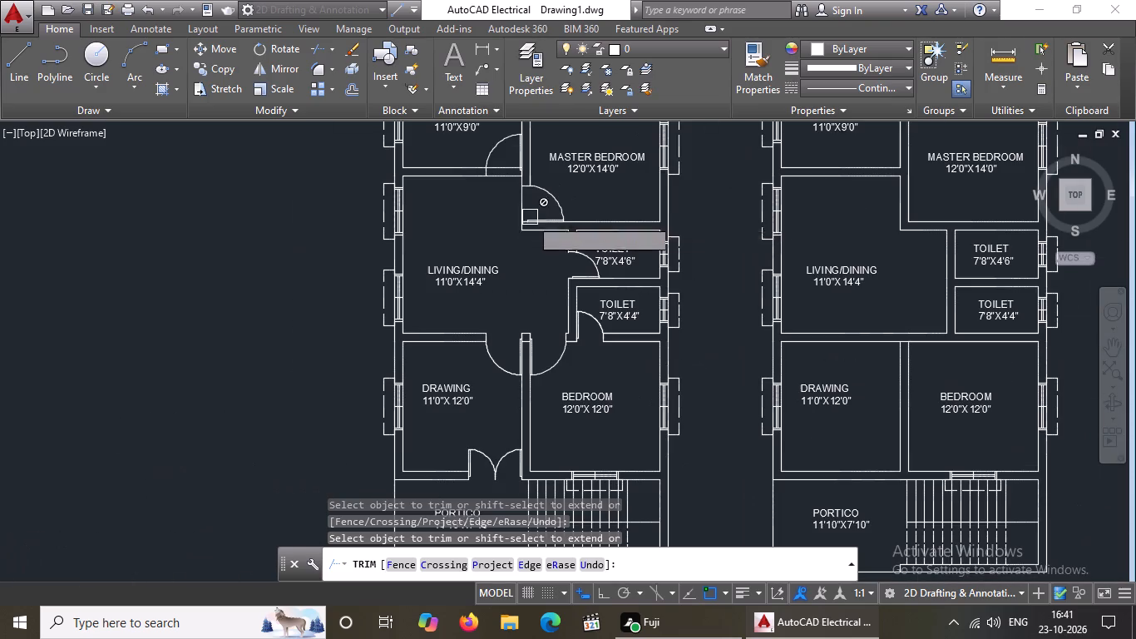
pyautogui.scroll(3, 519, 217)
pyautogui.click(520, 215)
pyautogui.scroll(-3, 534, 185)
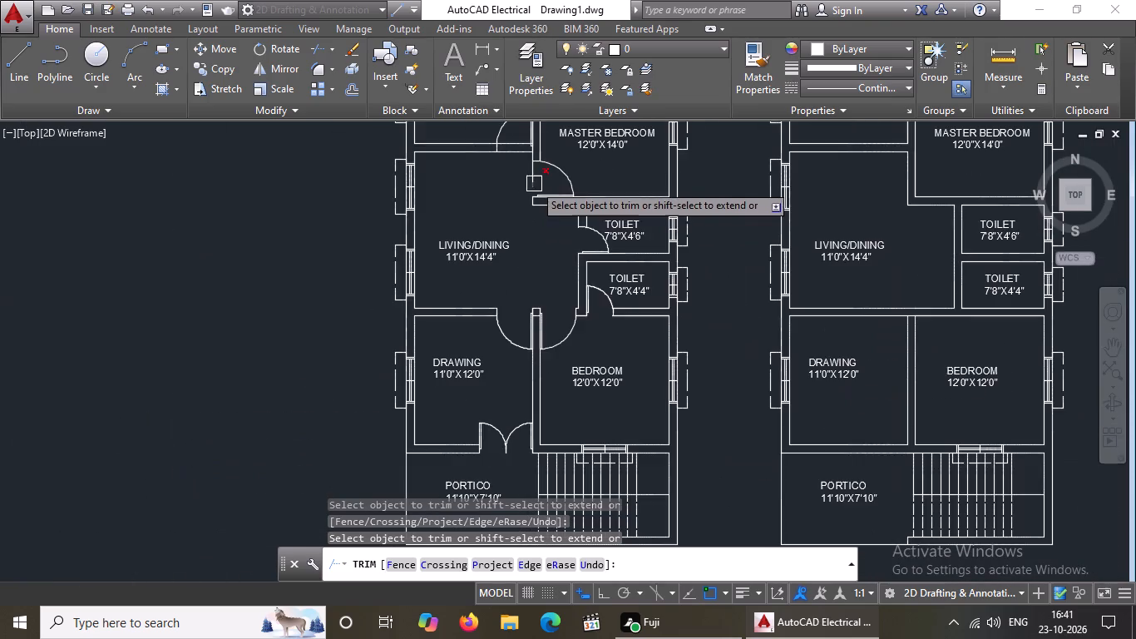
pyautogui.scroll(3, 536, 165)
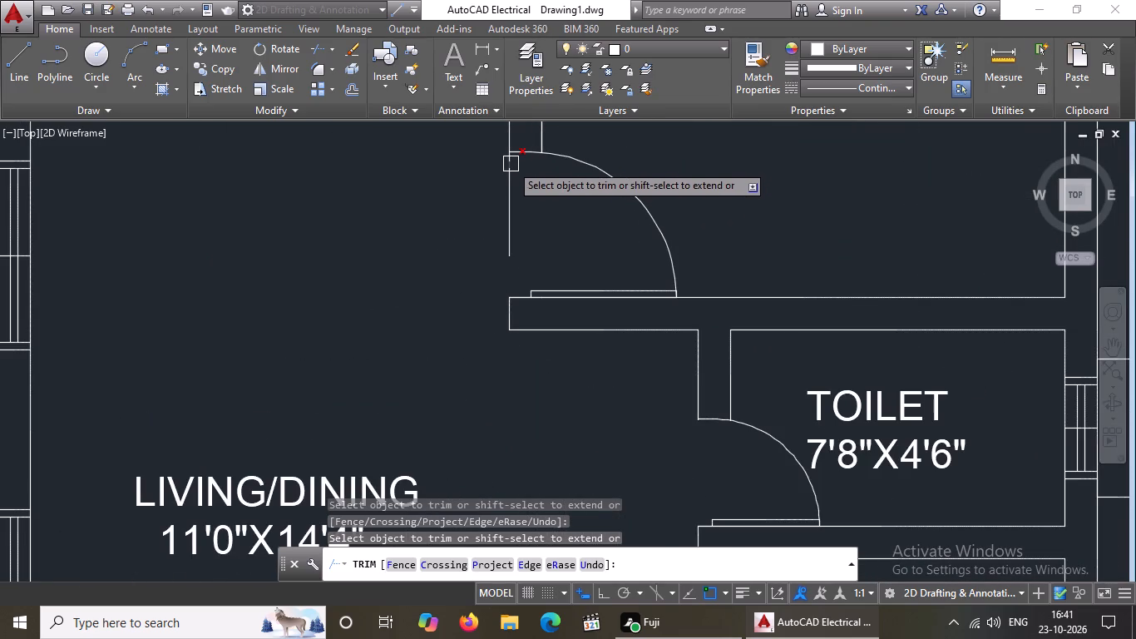
pyautogui.scroll(3, 506, 166)
pyautogui.click(505, 158)
pyautogui.scroll(-5, 508, 181)
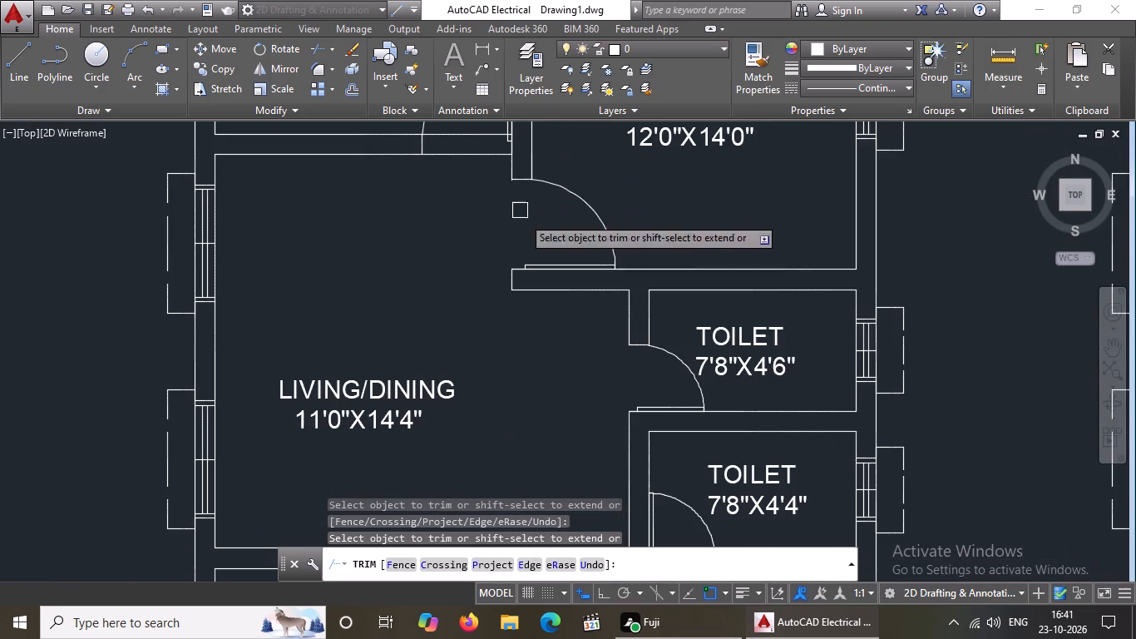
# Trim both lines of the kitchen's south wall across its door opening beside the master bedroom wall.
pyautogui.scroll(-2, 530, 240)
pyautogui.moveTo(506, 205); pyautogui.dragTo(506, 250, button='middle')
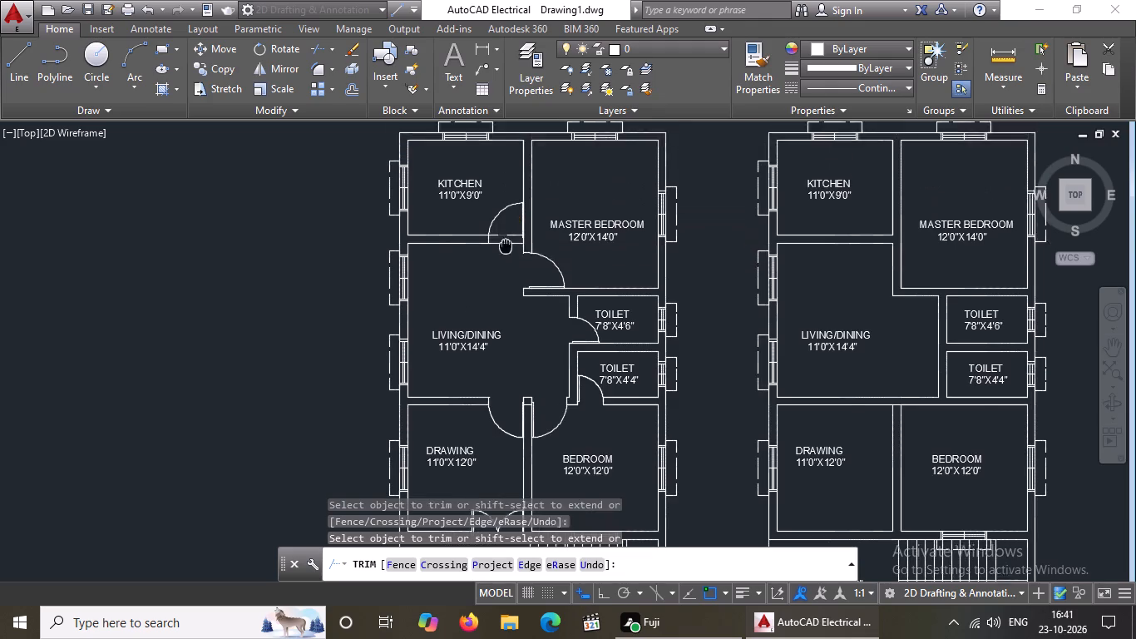
pyautogui.moveTo(506, 250); pyautogui.dragTo(506, 339, button='middle')
pyautogui.scroll(7, 506, 339)
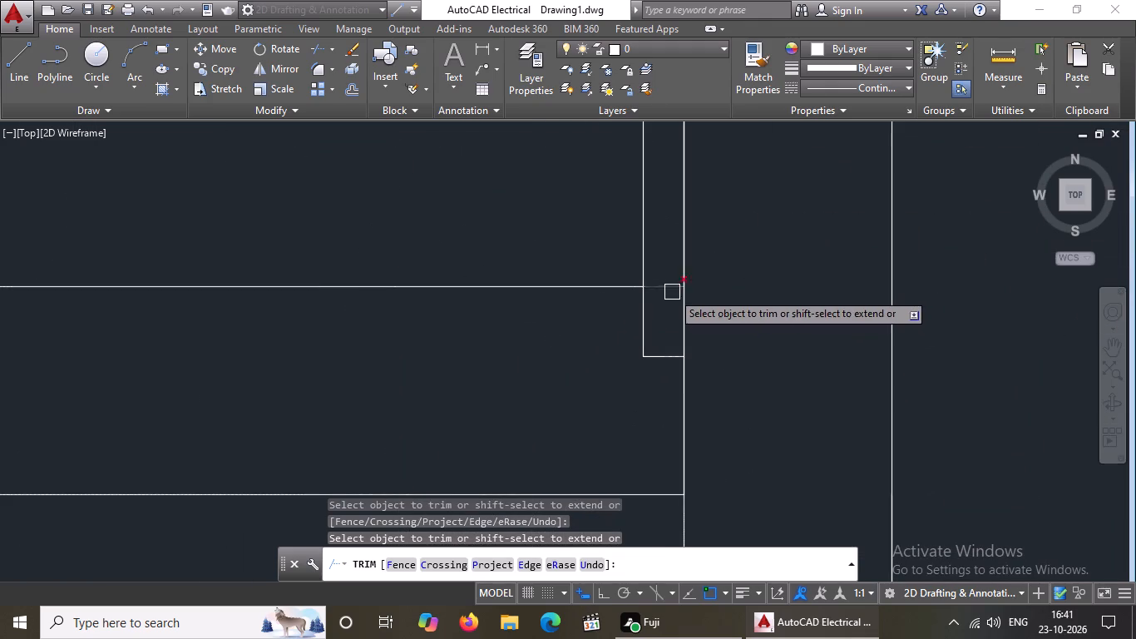
pyautogui.scroll(2, 672, 292)
pyautogui.click(659, 273)
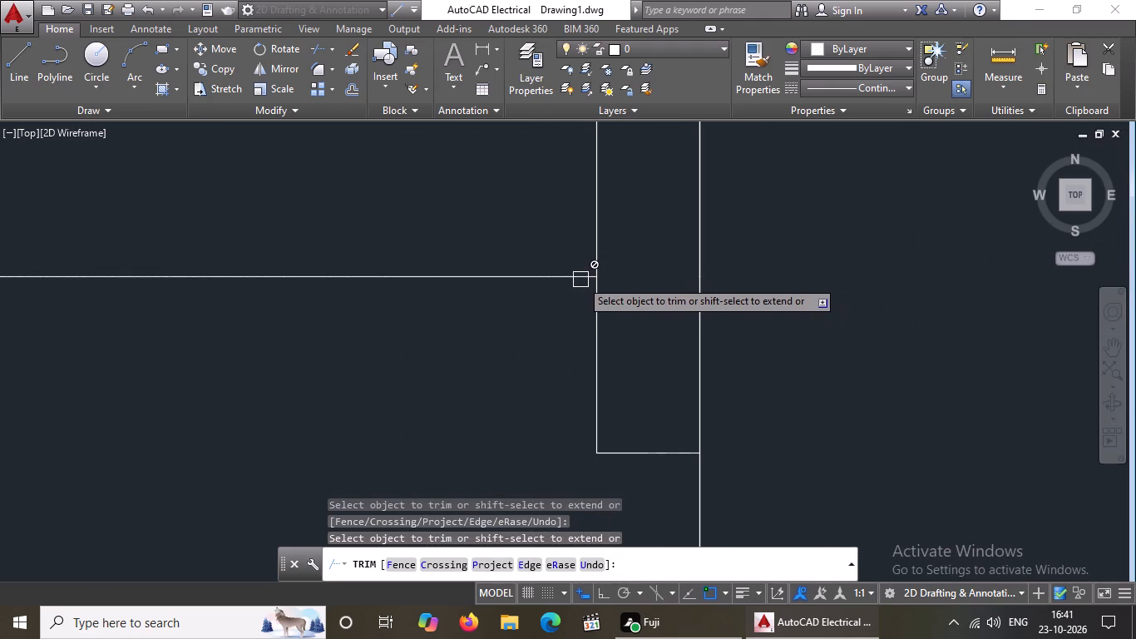
pyautogui.click(562, 279)
pyautogui.click(515, 275)
pyautogui.scroll(-4, 518, 270)
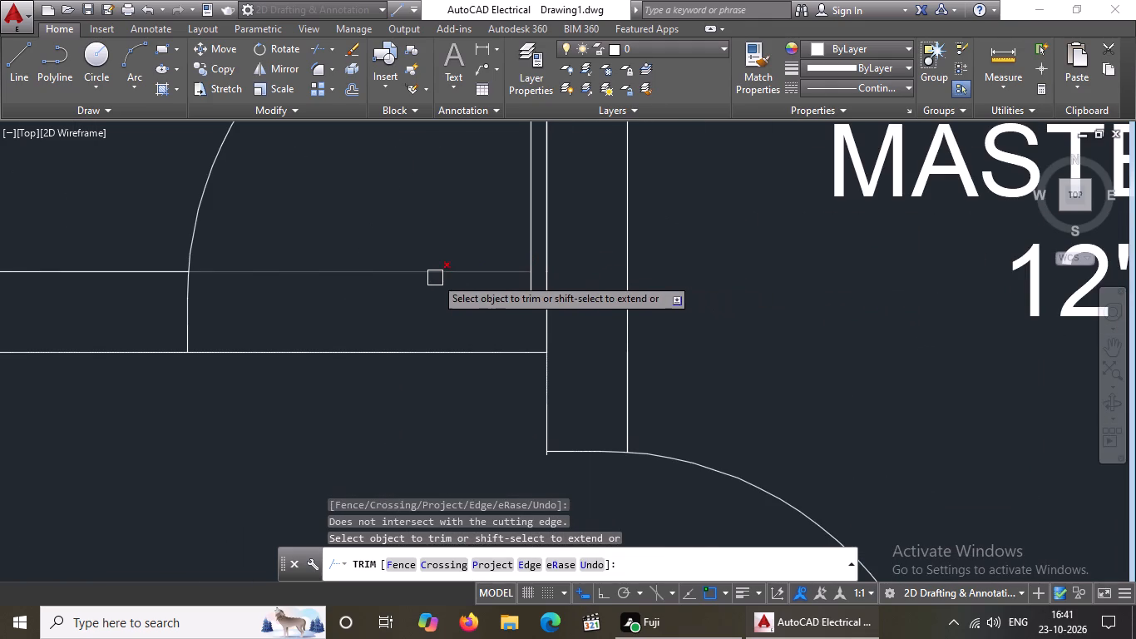
pyautogui.click(435, 274)
pyautogui.click(469, 354)
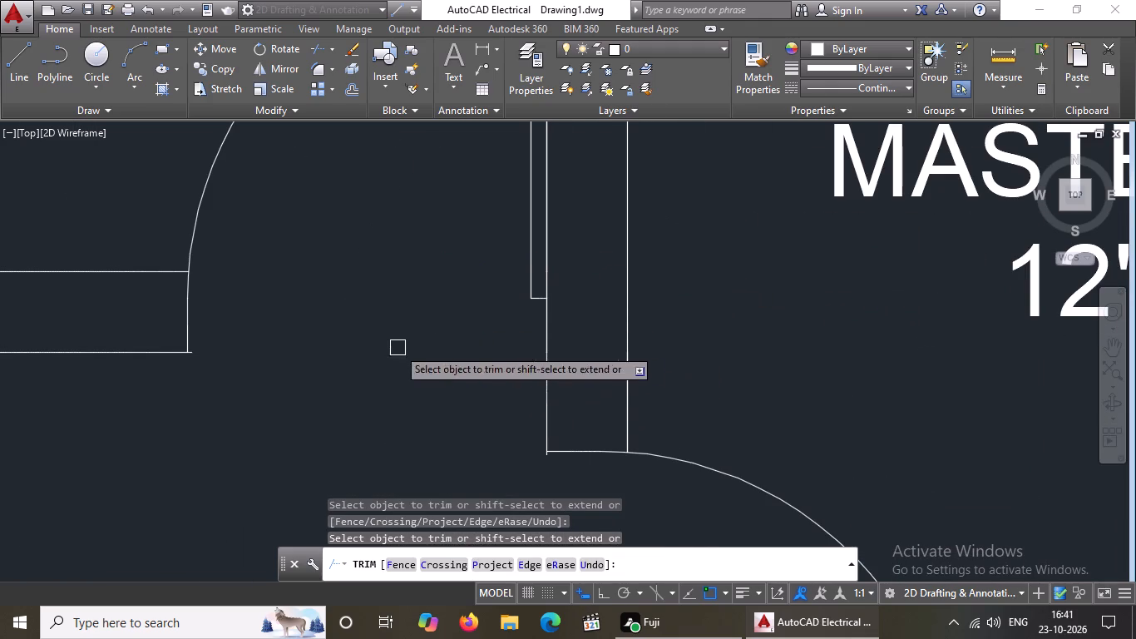
# Trim the leftover wall line stub at the west end of the kitchen door opening and end the Trim command.
pyautogui.scroll(3, 210, 356)
pyautogui.moveTo(127, 346); pyautogui.dragTo(144, 353)
pyautogui.scroll(-4, 342, 354)
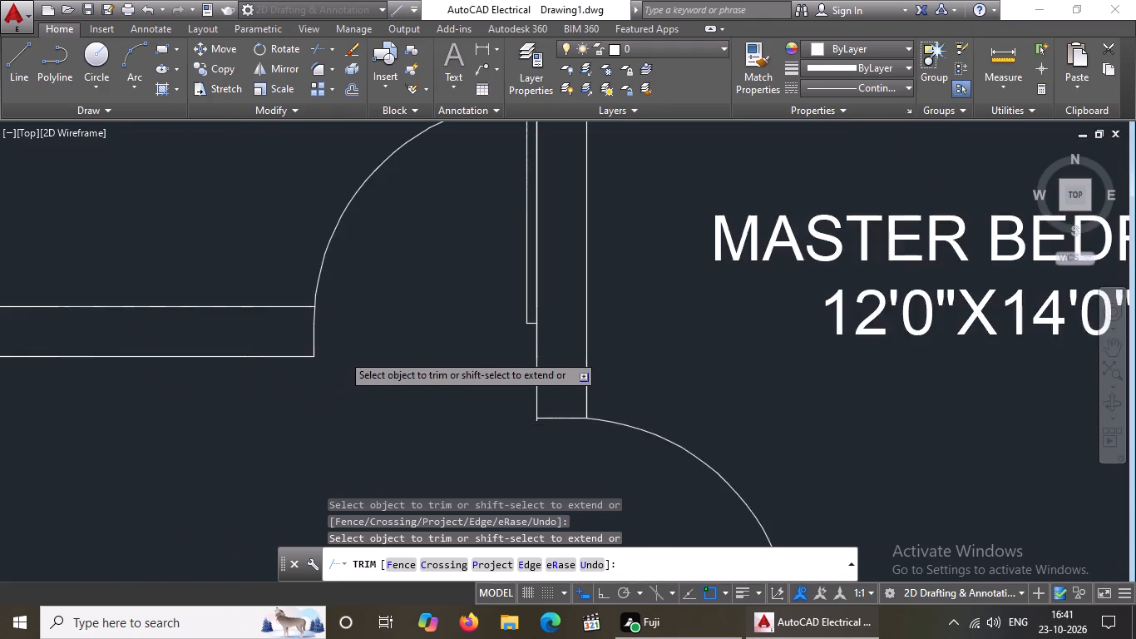
pyautogui.scroll(-3, 413, 403)
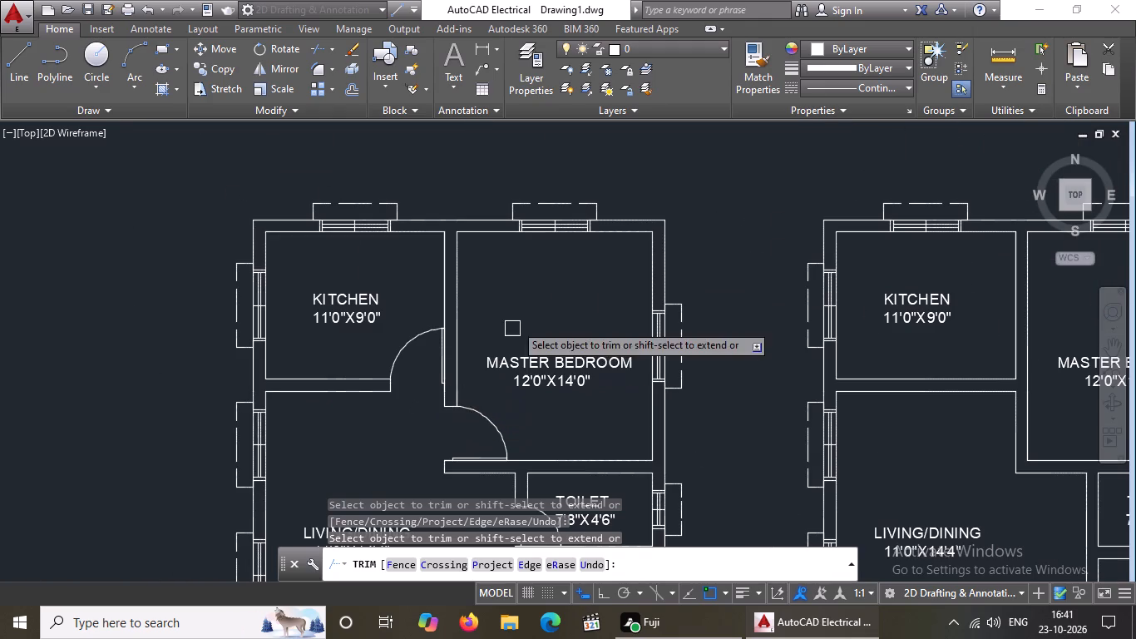
pyautogui.scroll(-4, 527, 314)
pyautogui.scroll(2, 511, 416)
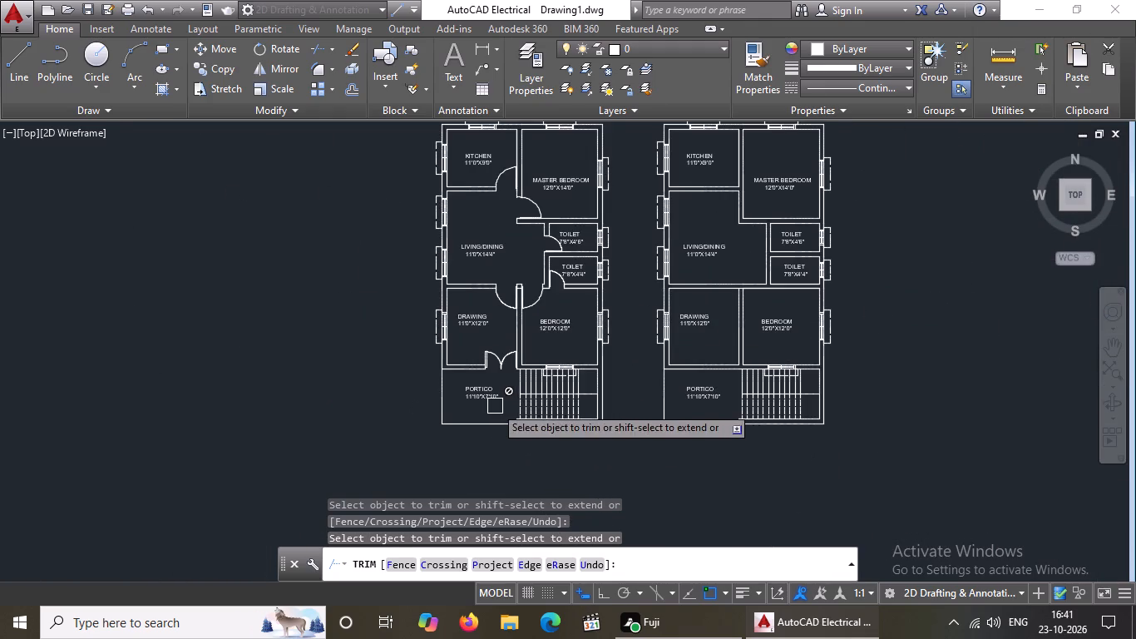
pyautogui.scroll(5, 521, 285)
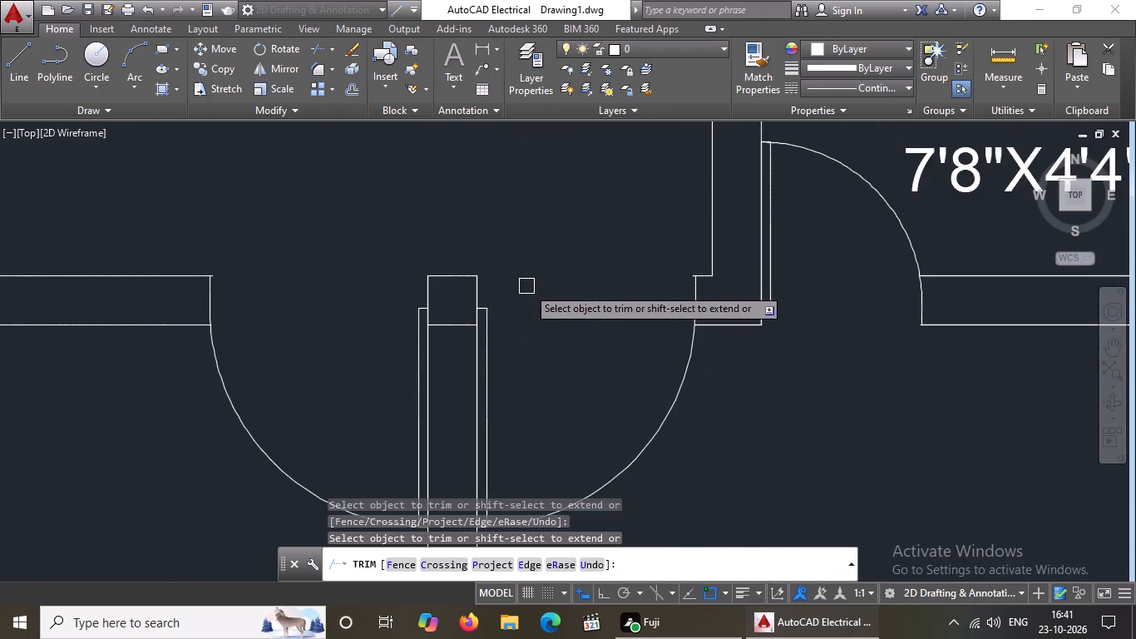
pyautogui.scroll(-4, 539, 309)
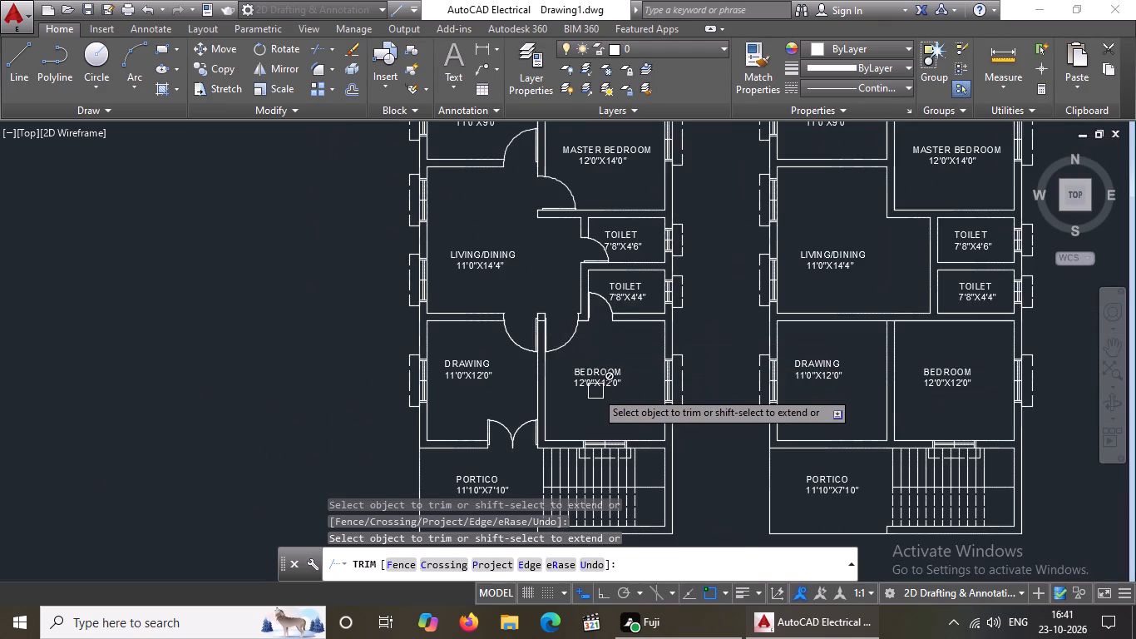
pyautogui.press('Escape')
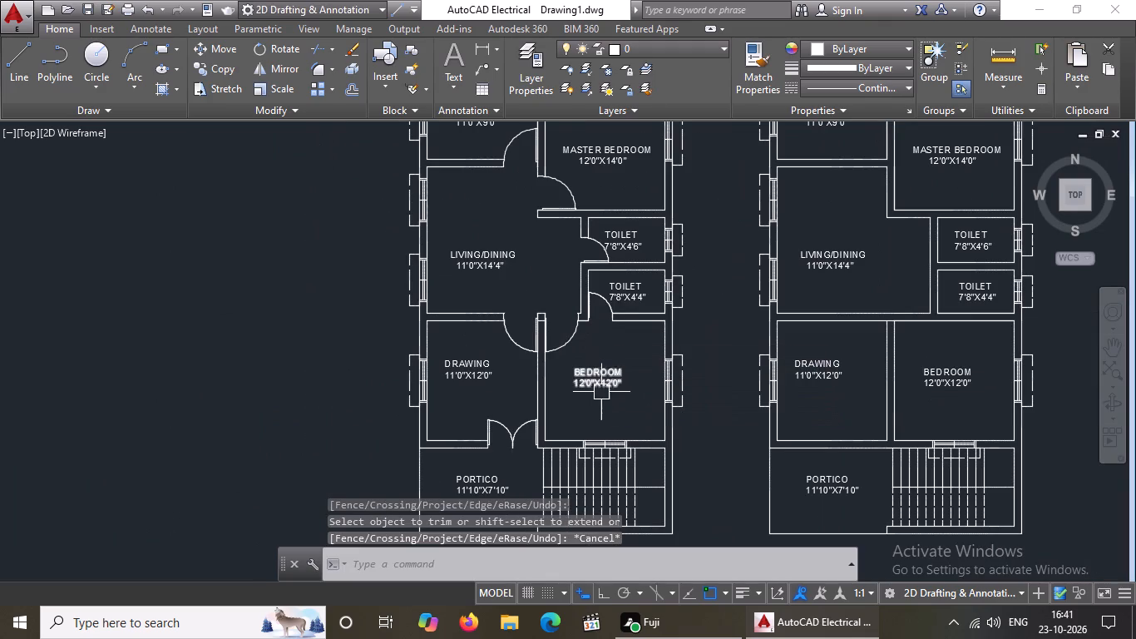
# Erase the short horizontal line crossing the partition between the drawing room and bedroom, near its north end.
pyautogui.scroll(6, 536, 325)
pyautogui.click(543, 191)
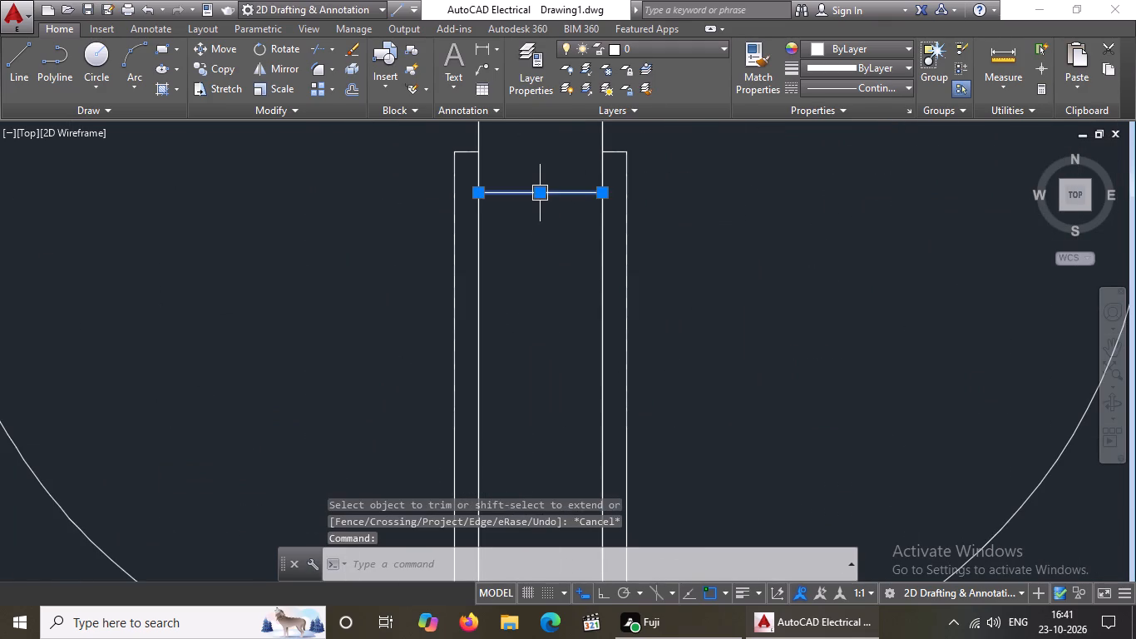
pyautogui.press('Delete')
pyautogui.press('Delete')
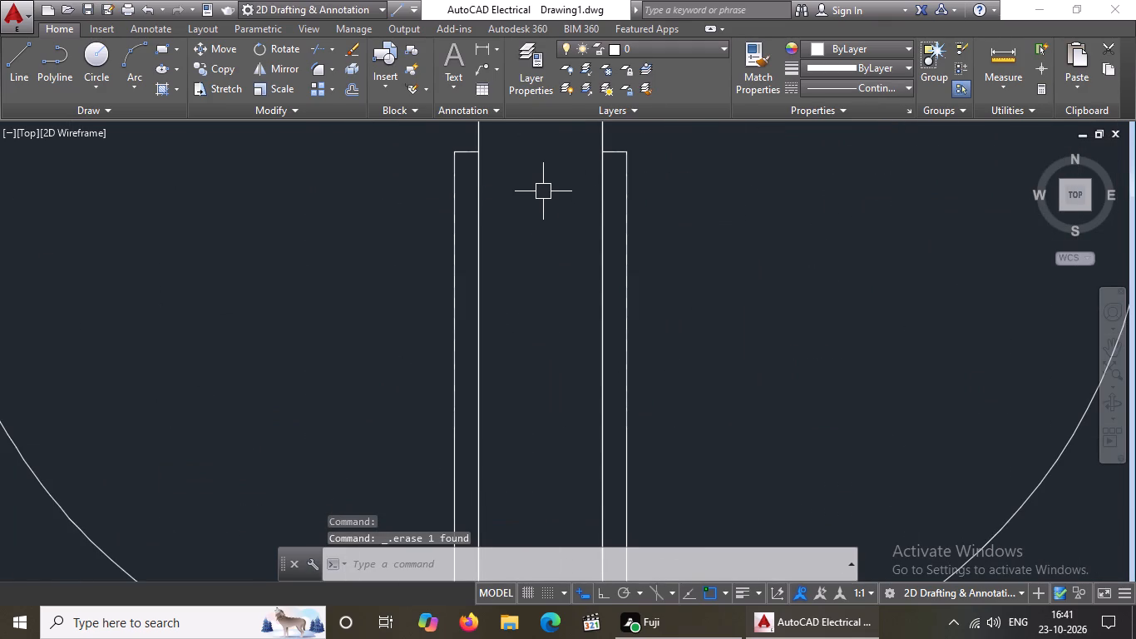
# Examine the original plan's trimmed door openings, from the kitchen down to the portico staircase.
pyautogui.scroll(-6, 543, 191)
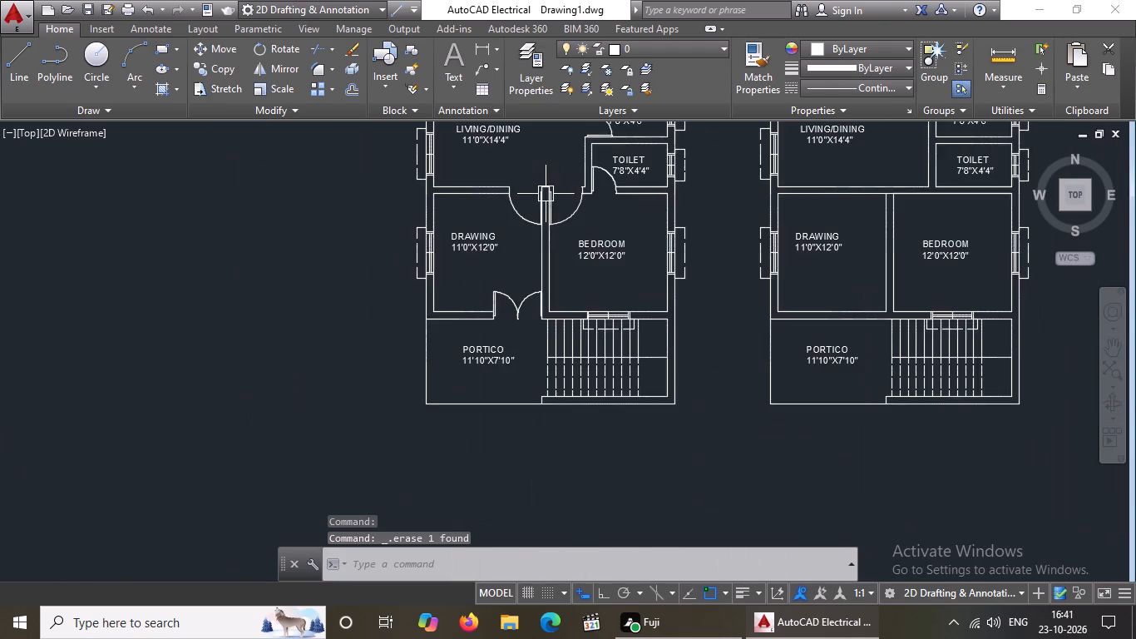
pyautogui.scroll(-1, 546, 194)
pyautogui.moveTo(542, 206); pyautogui.dragTo(542, 389, button='middle')
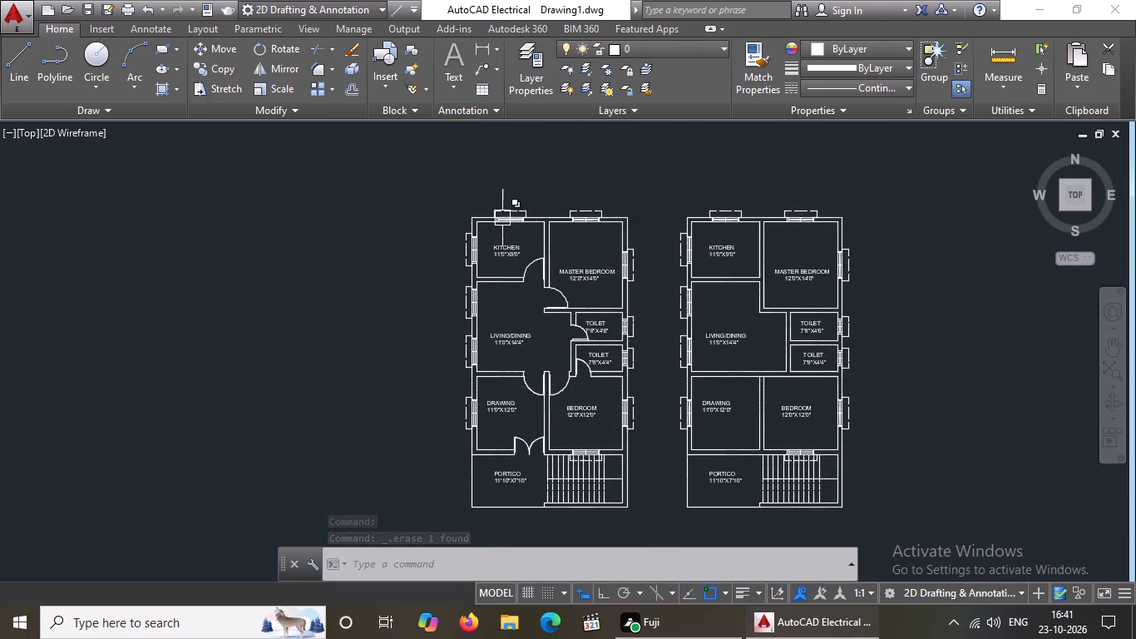
pyautogui.scroll(2, 502, 217)
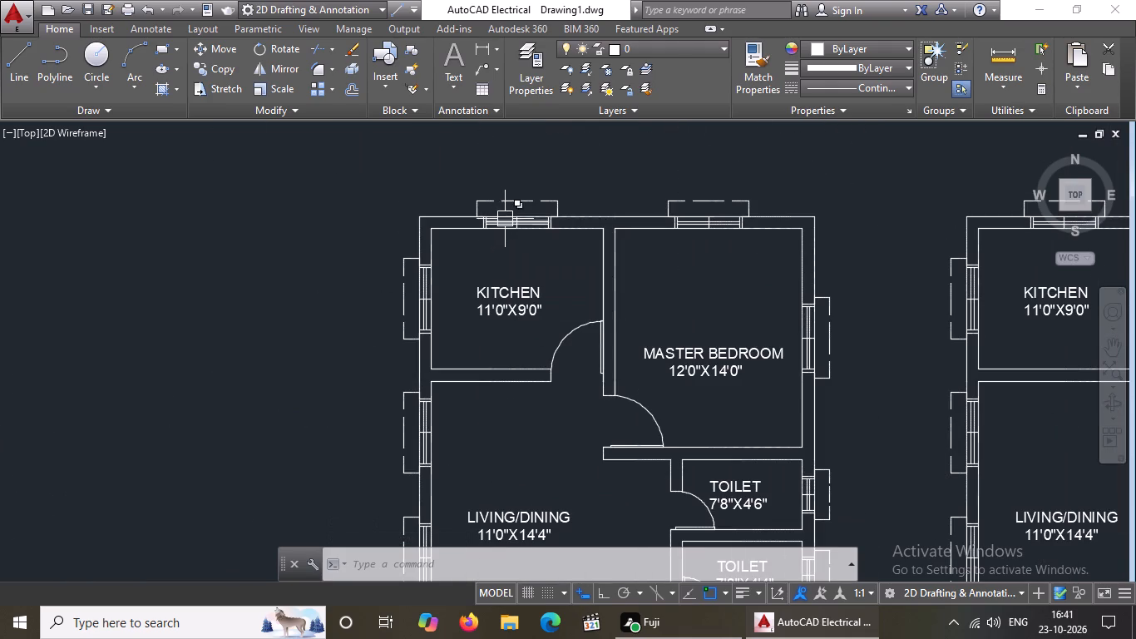
pyautogui.scroll(-2, 506, 220)
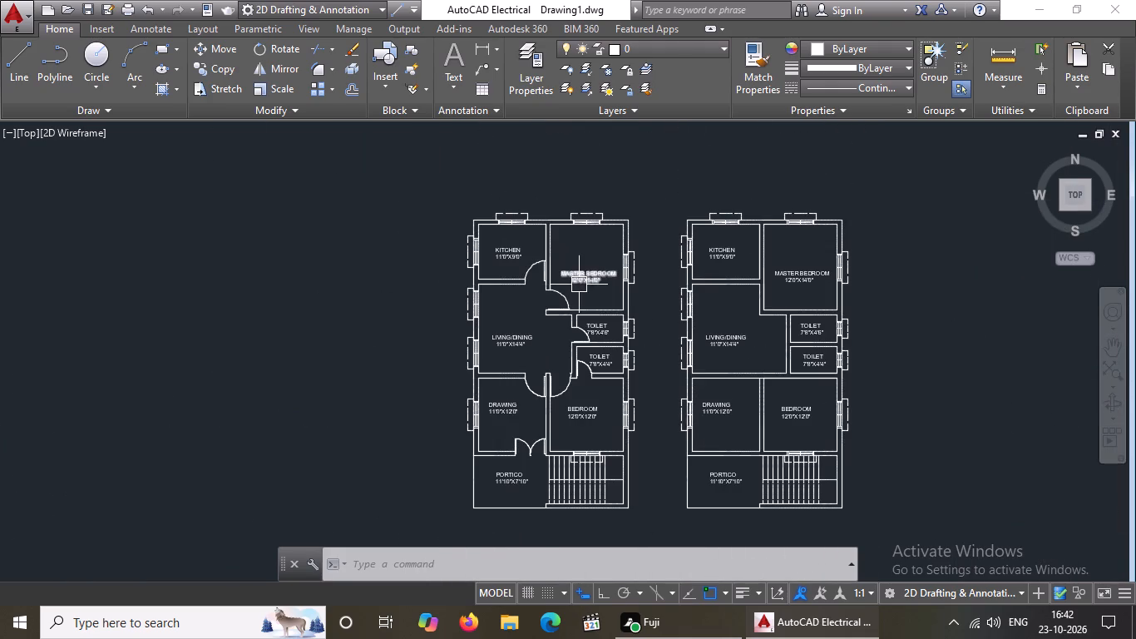
pyautogui.scroll(-1, 574, 566)
pyautogui.moveTo(568, 497); pyautogui.dragTo(568, 414, button='middle')
pyautogui.scroll(2, 568, 408)
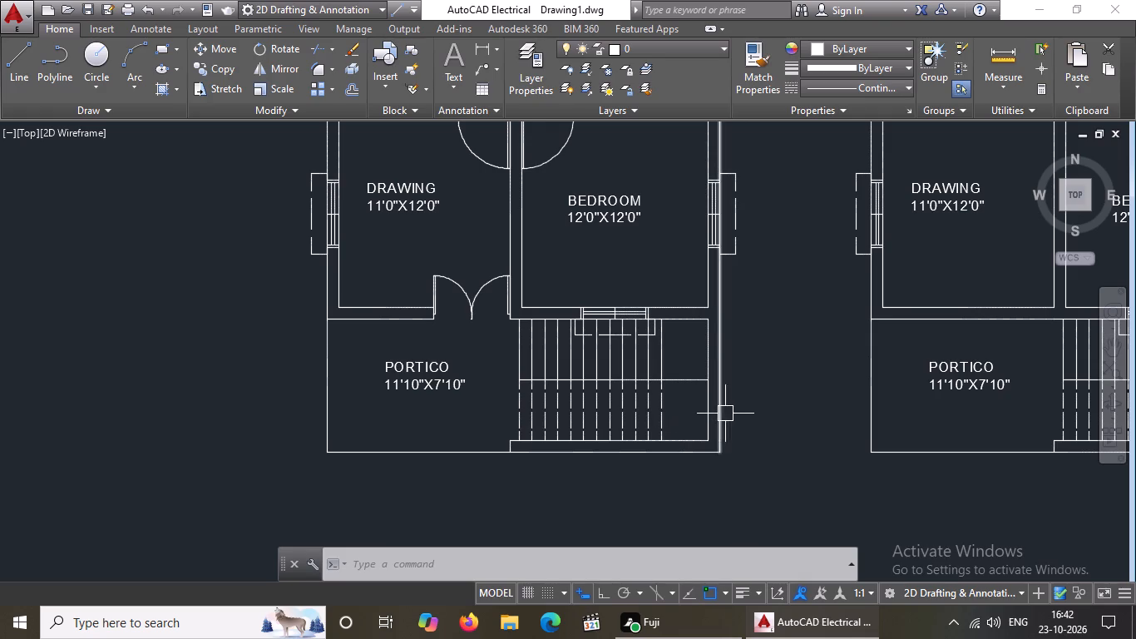
pyautogui.moveTo(699, 437); pyautogui.dragTo(653, 470, button='middle')
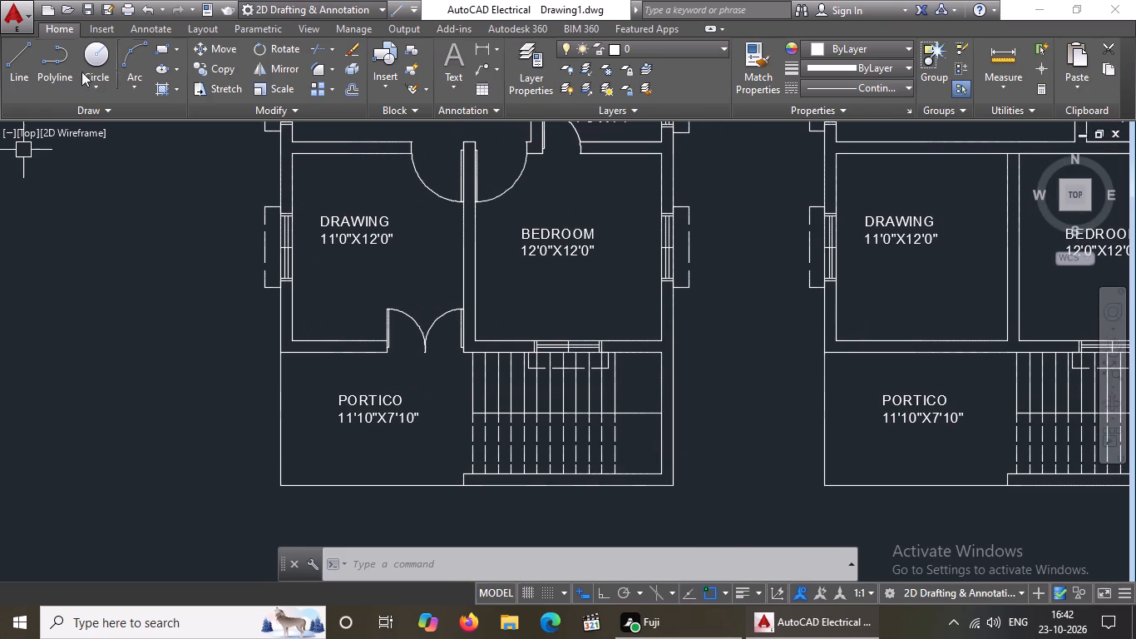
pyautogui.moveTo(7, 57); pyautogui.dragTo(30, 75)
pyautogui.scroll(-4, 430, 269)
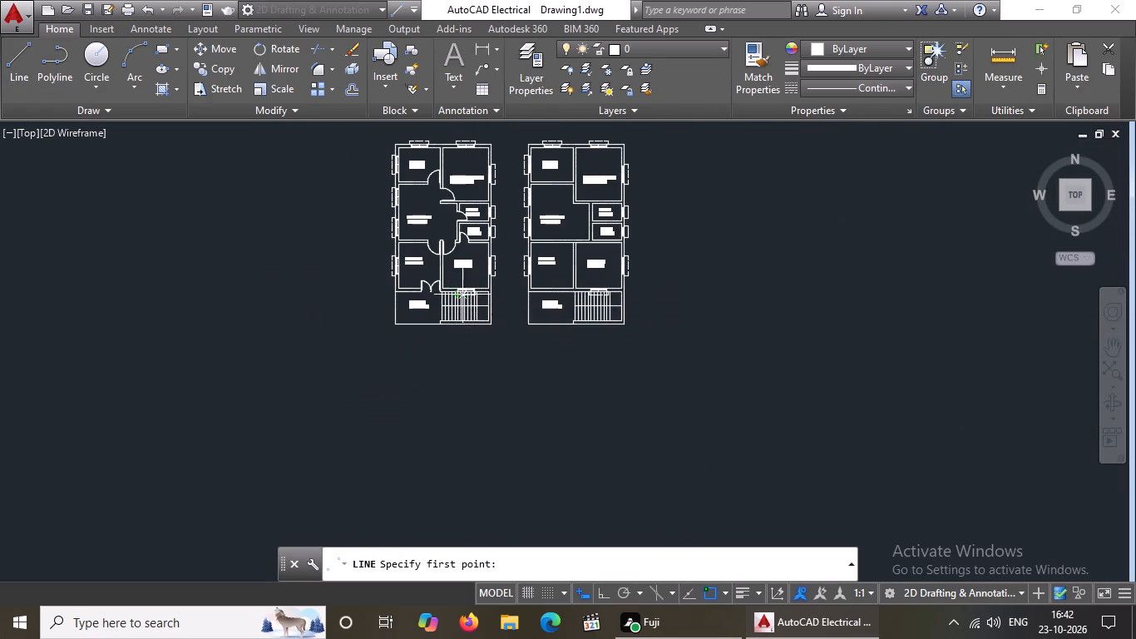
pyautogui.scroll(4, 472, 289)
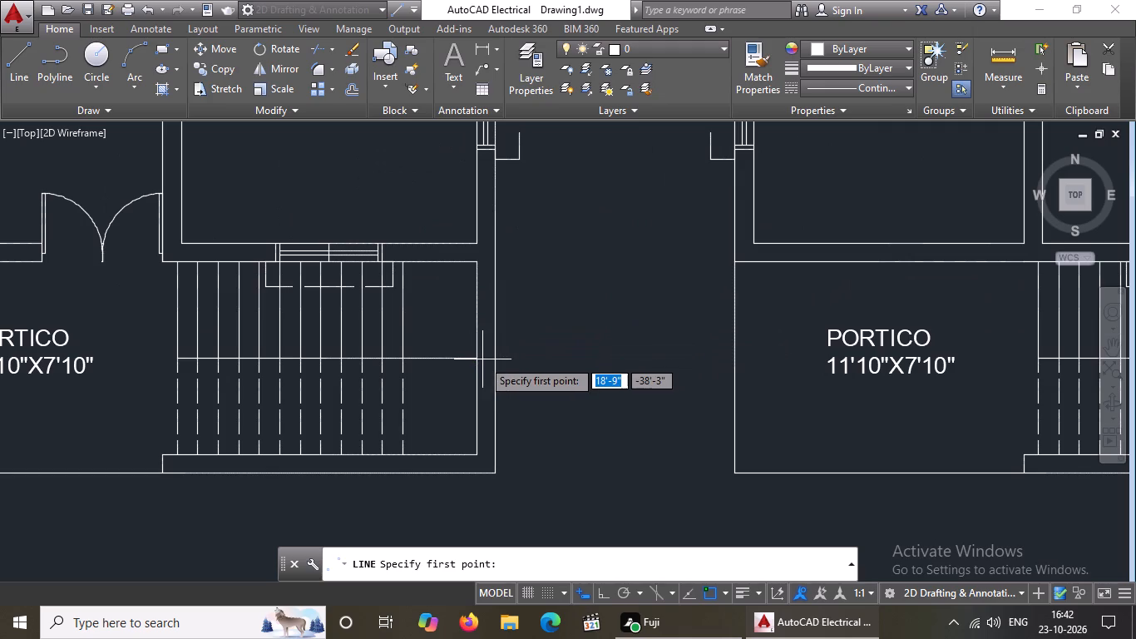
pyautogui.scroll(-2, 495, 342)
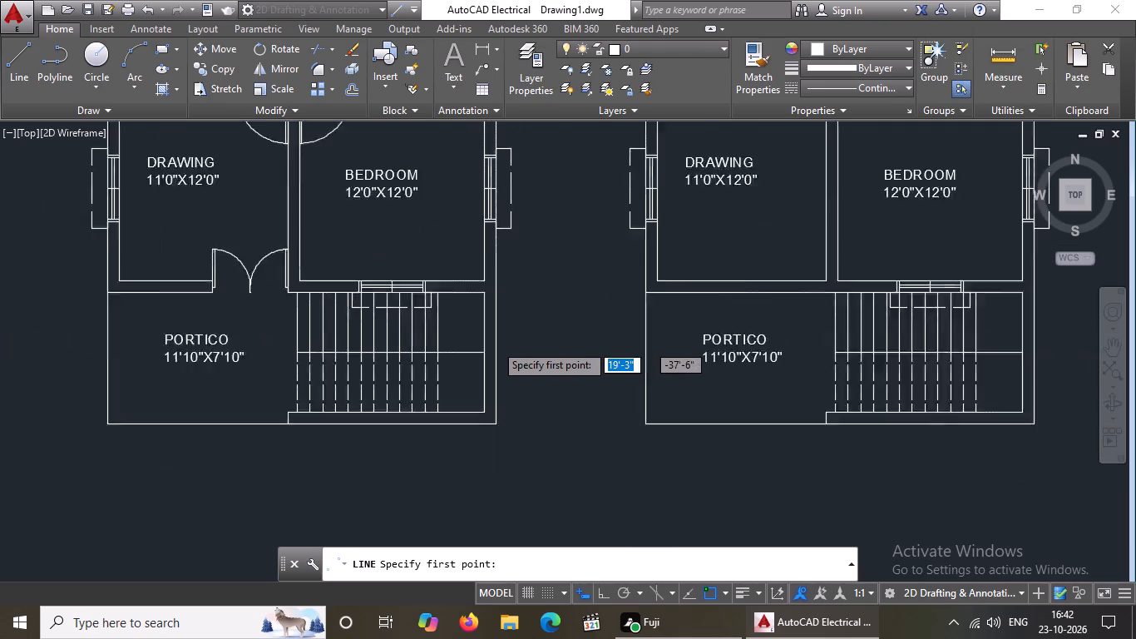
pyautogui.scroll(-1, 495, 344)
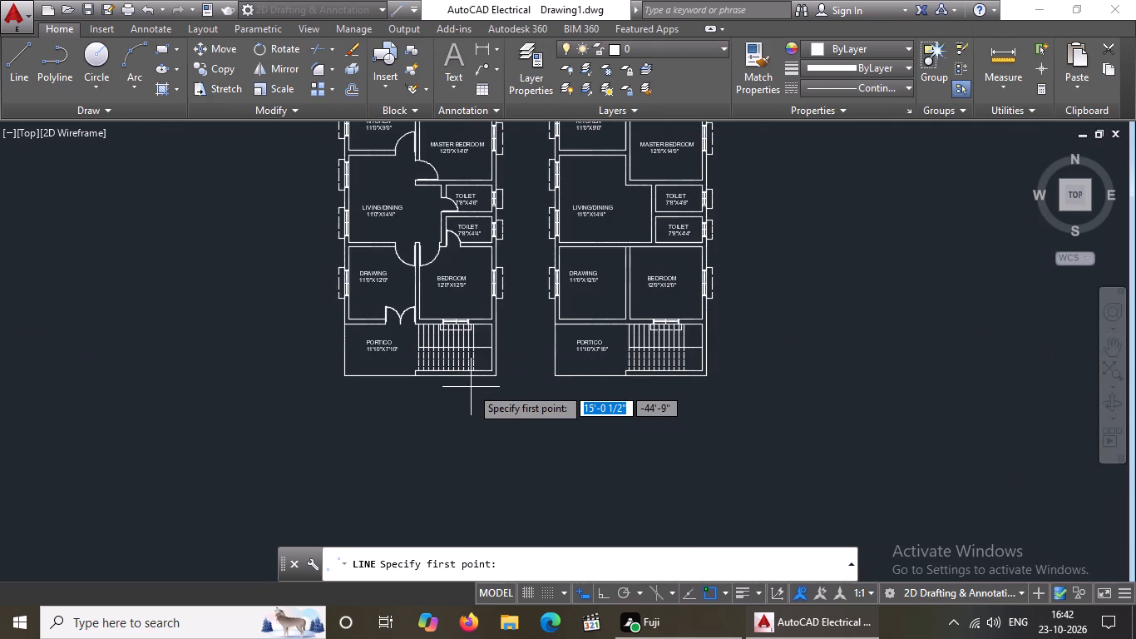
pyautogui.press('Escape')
# With Ortho on, draw a line from the midpoint of the staircase's westmost solid tread line about 10'-8" east onto the landing.
pyautogui.press('l')
pyautogui.press('Return')
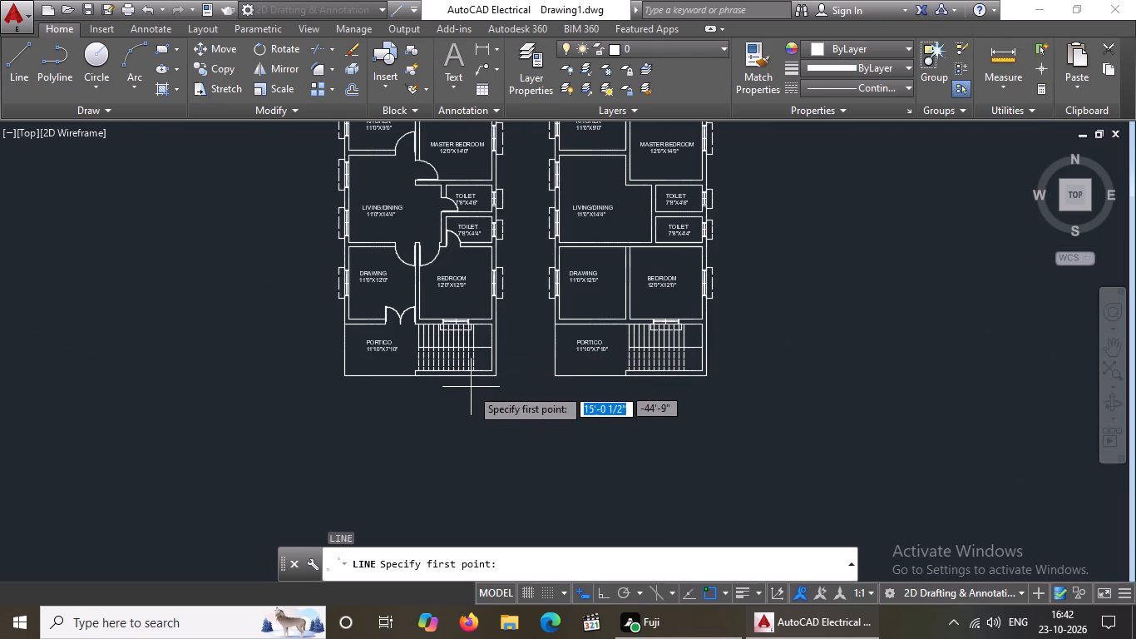
pyautogui.scroll(2, 466, 329)
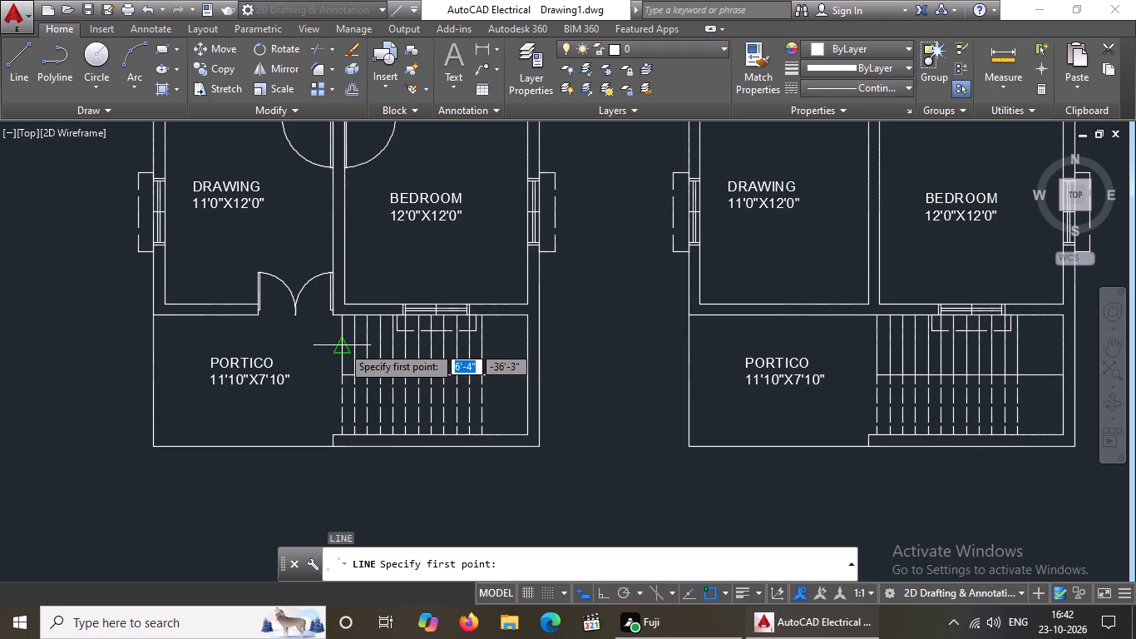
pyautogui.click(342, 344)
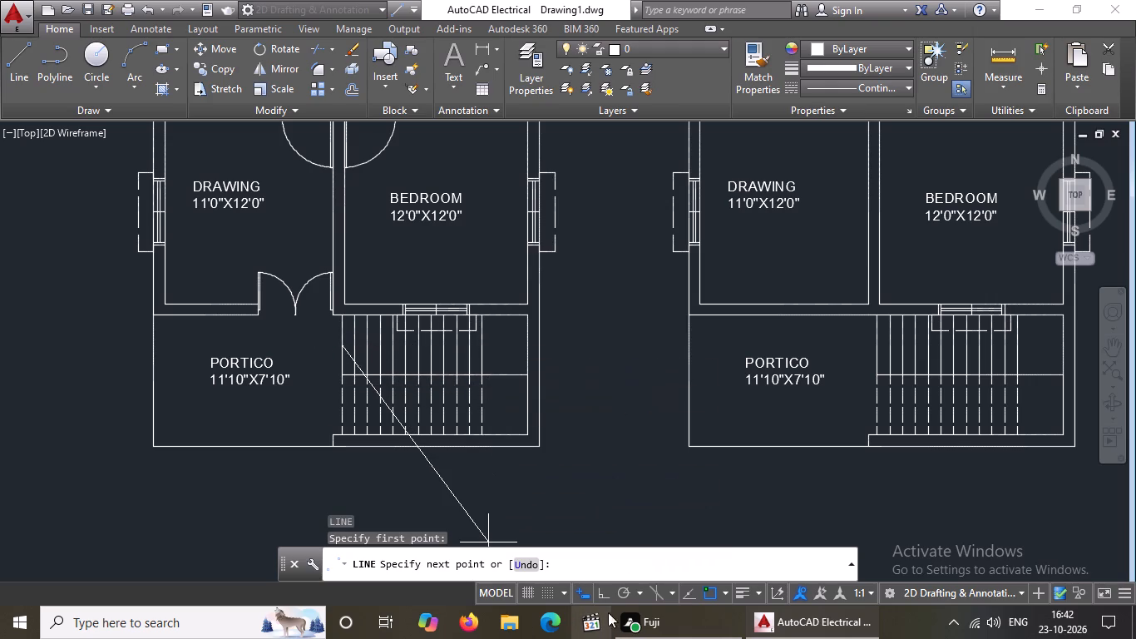
pyautogui.click(600, 586)
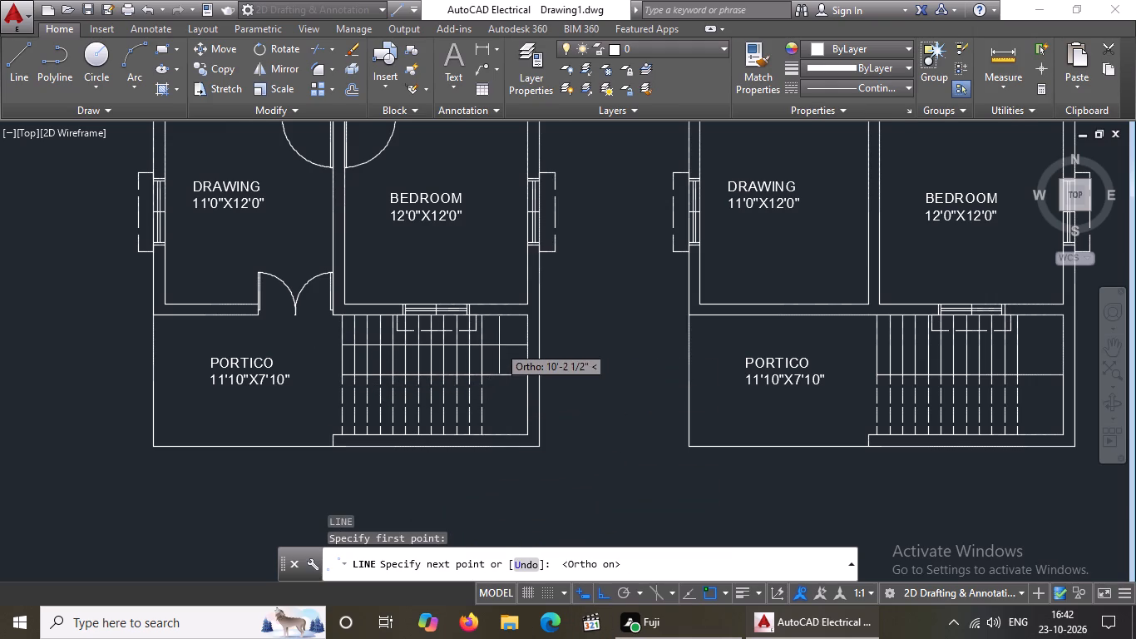
pyautogui.scroll(1, 499, 345)
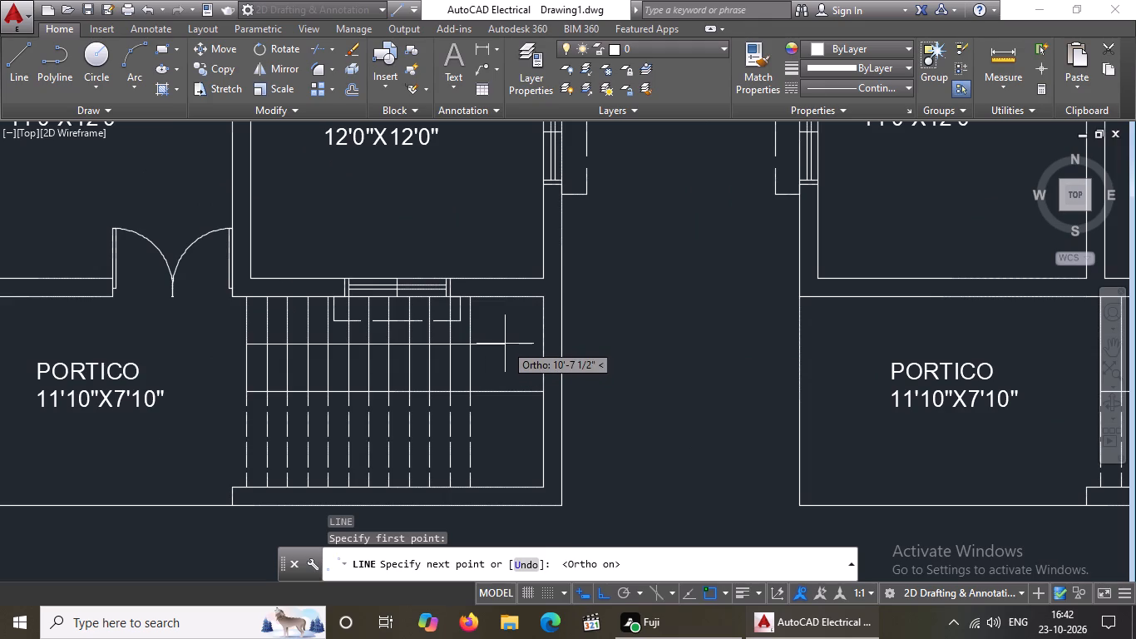
pyautogui.moveTo(507, 344); pyautogui.dragTo(507, 355)
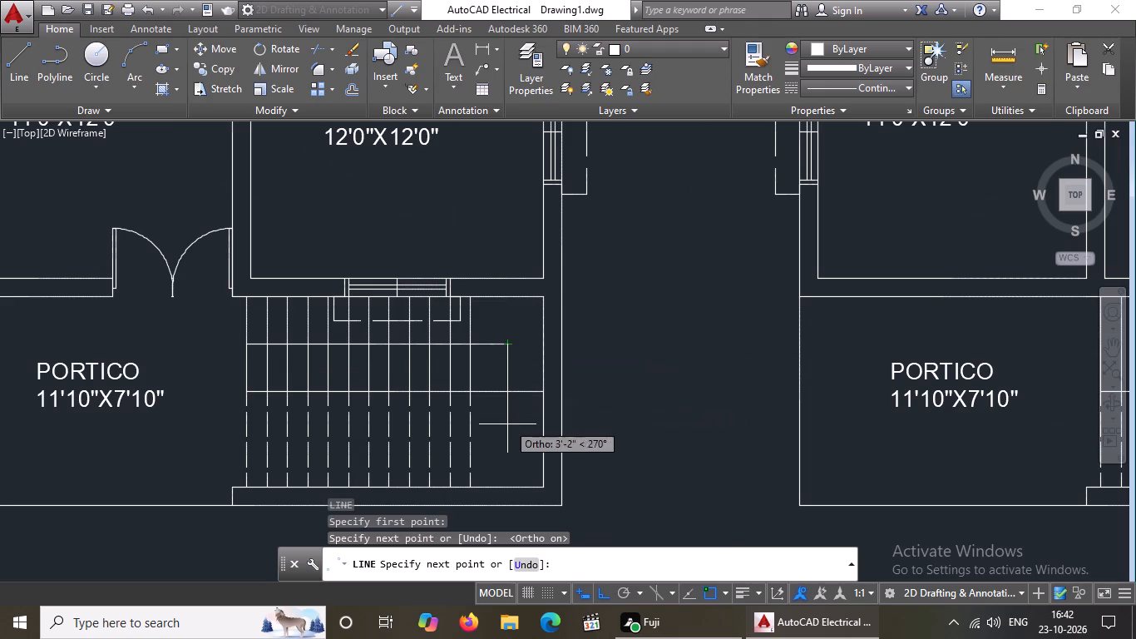
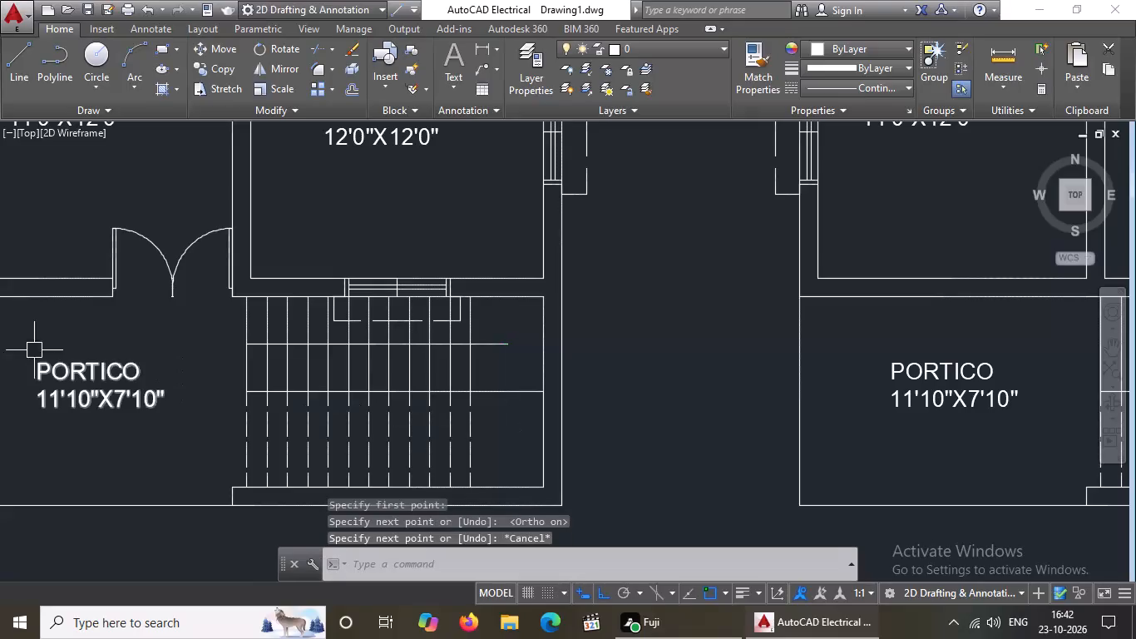
# Continue the staircase direction line from its east end, 4'-0" south and about 8'-2 1/2" west to the fourth dashed tread line.
pyautogui.click(16, 73)
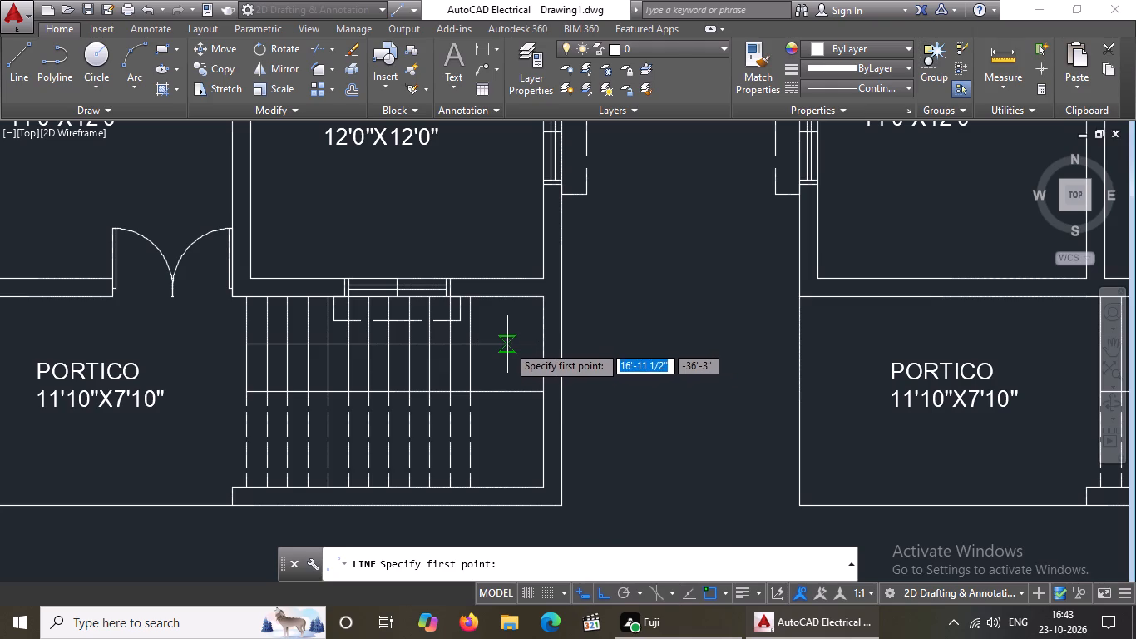
pyautogui.moveTo(507, 344); pyautogui.dragTo(506, 353)
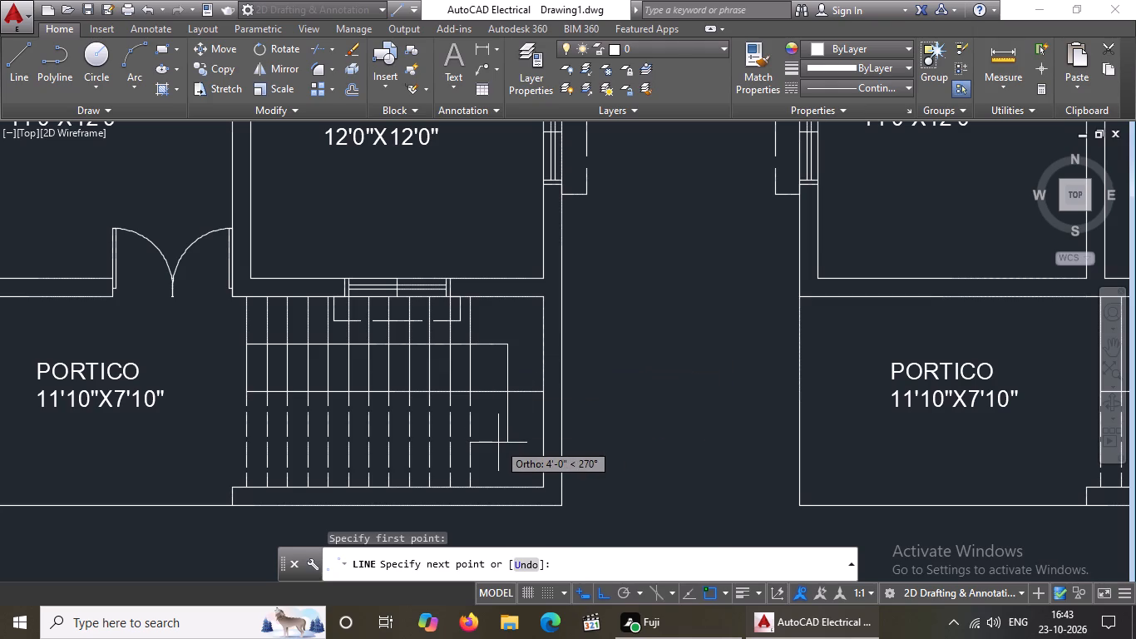
pyautogui.click(496, 440)
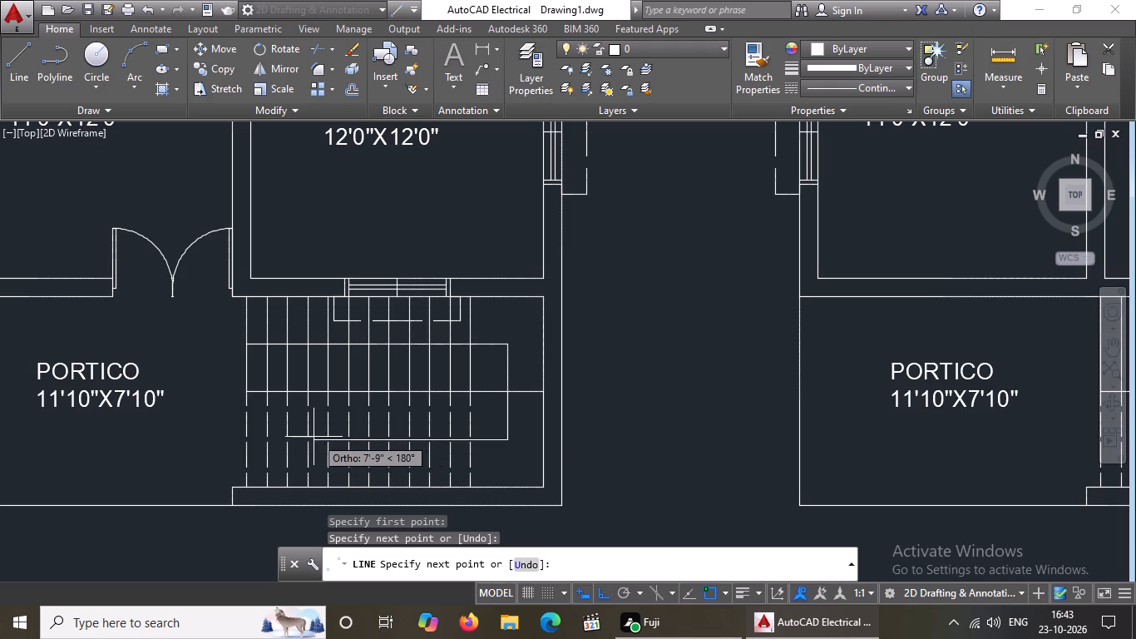
pyautogui.scroll(1, 307, 438)
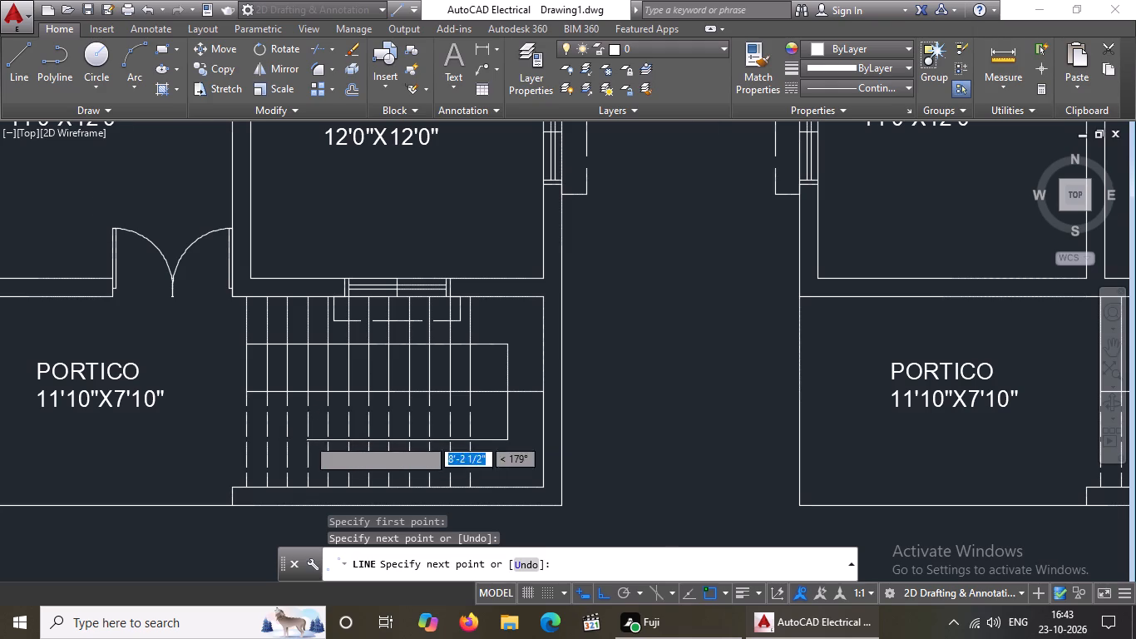
pyautogui.scroll(1, 307, 438)
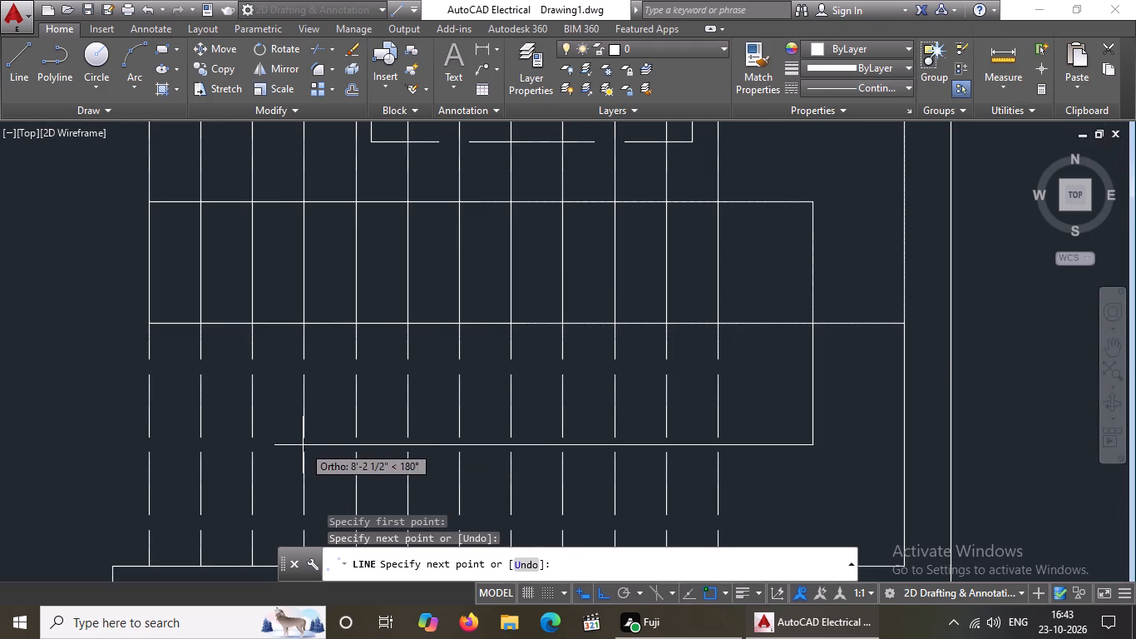
pyautogui.click(303, 444)
# With Ortho off, draw a slanted arrowhead line from the direction line's west end northeast to the fifth dashed tread line.
pyautogui.click(597, 592)
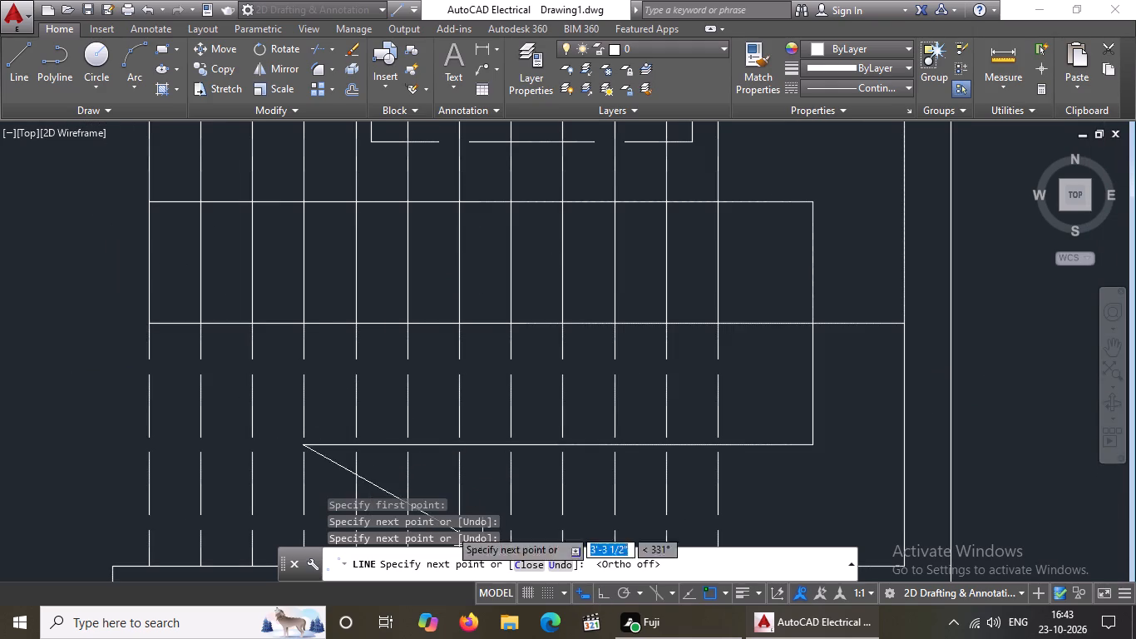
pyautogui.click(354, 413)
pyautogui.press('Escape')
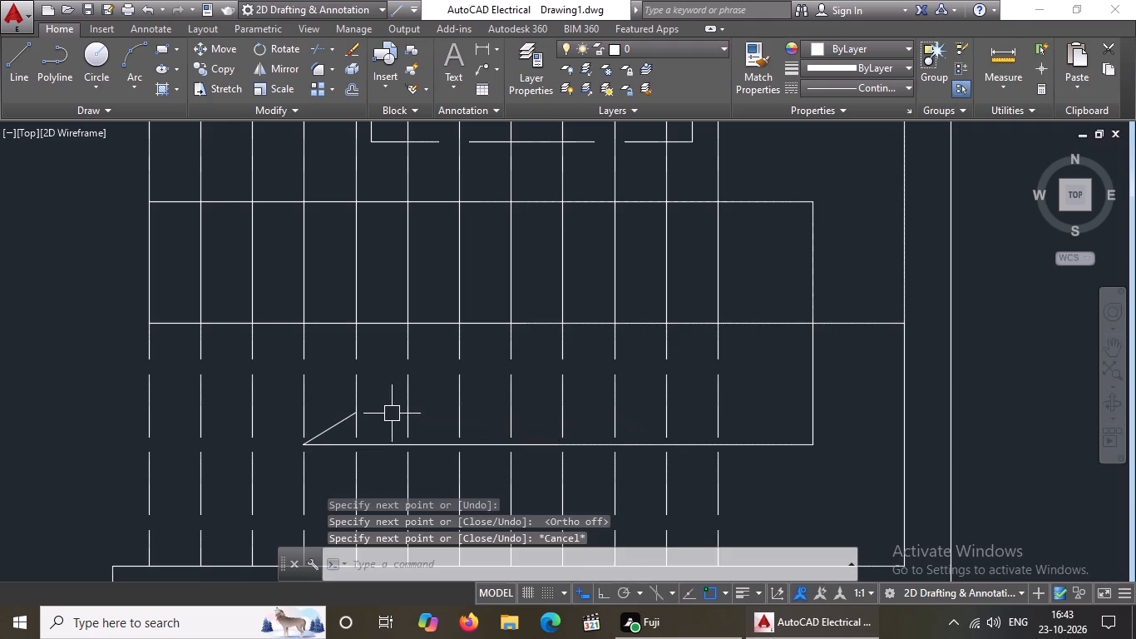
# Mirror the slanted arrowhead line about the lower direction line with Ortho on, keeping the source object.
pyautogui.scroll(-2, 392, 413)
pyautogui.scroll(3, 362, 437)
pyautogui.click(285, 348)
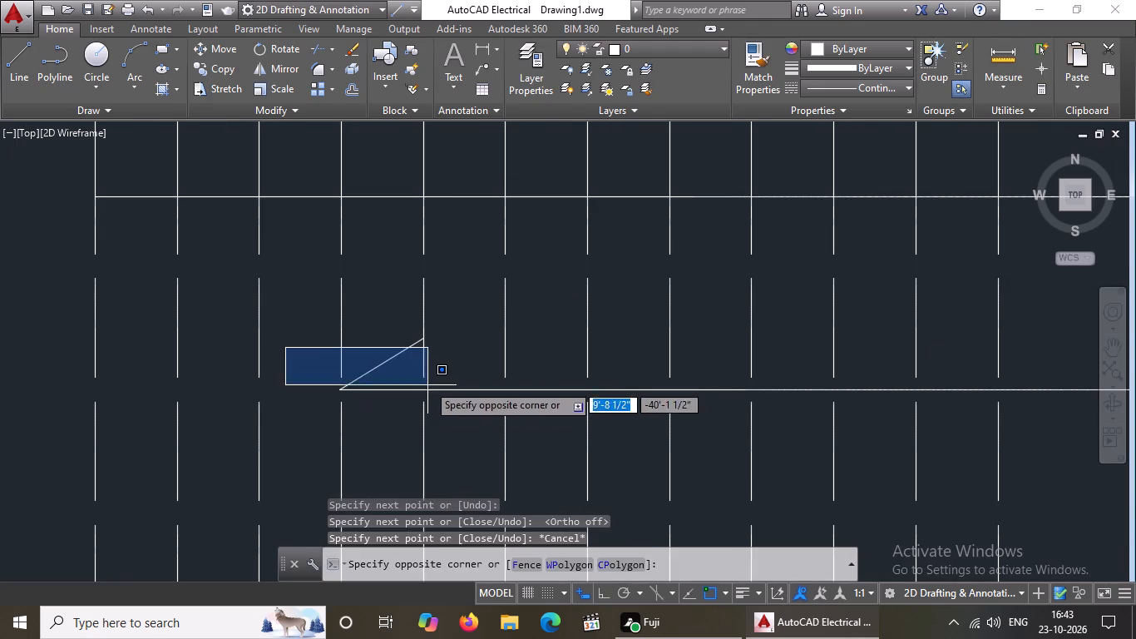
pyautogui.press('Escape')
pyautogui.click(314, 304)
pyautogui.click(438, 409)
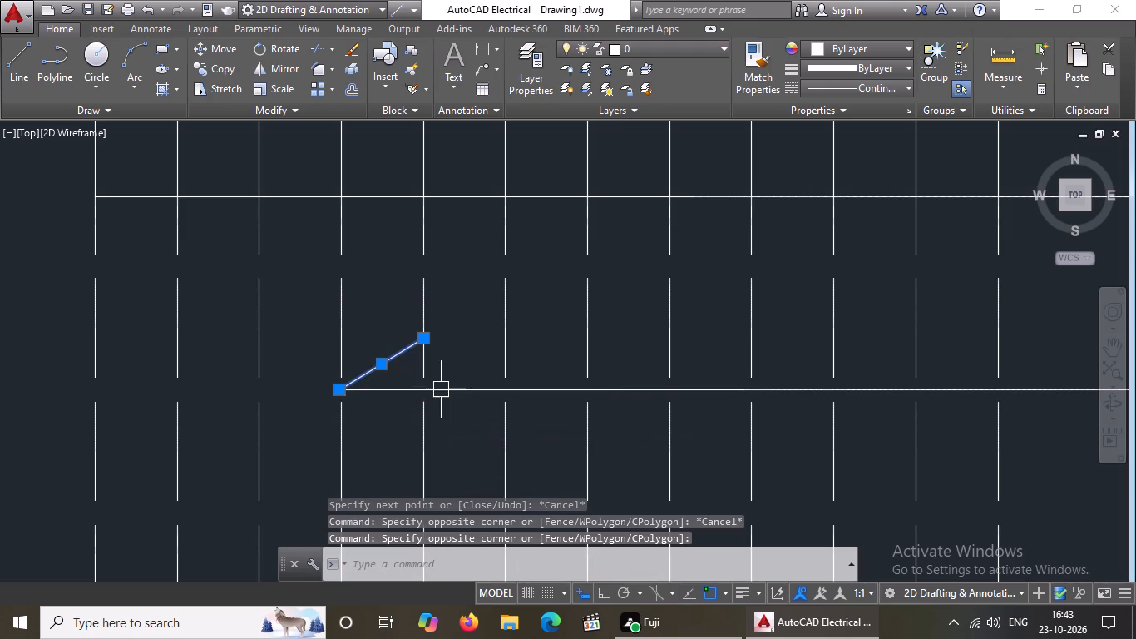
pyautogui.moveTo(275, 62); pyautogui.dragTo(279, 77)
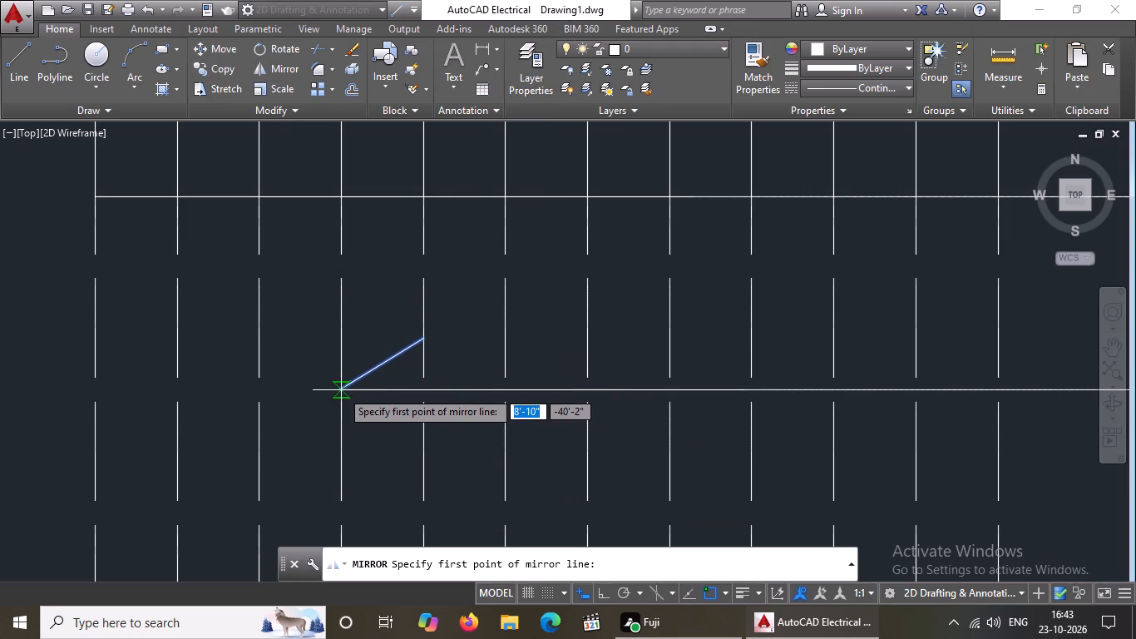
pyautogui.click(341, 390)
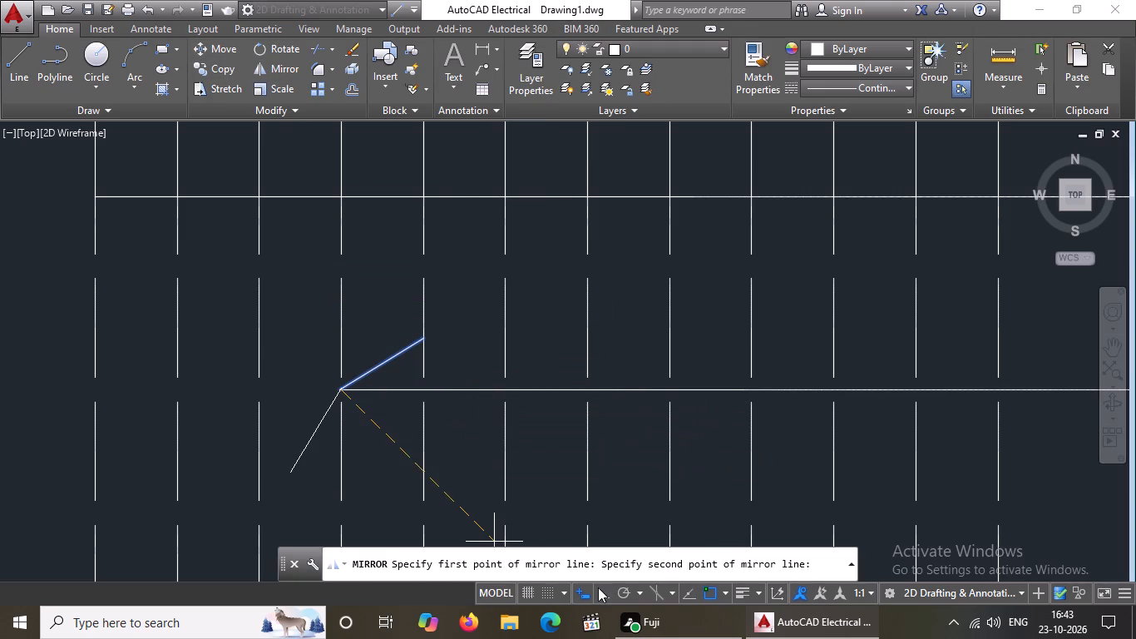
pyautogui.click(598, 587)
pyautogui.click(556, 384)
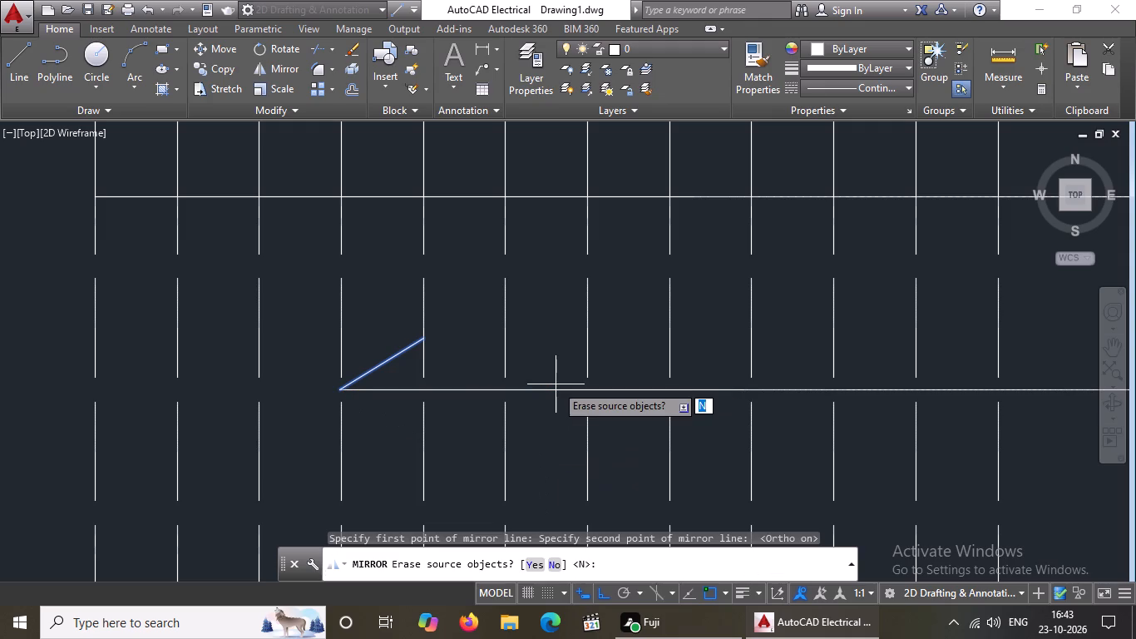
pyautogui.press('n')
pyautogui.press('Return')
# Copy the two-line arrowhead from its tip to the upper direction line at the eighth solid tread line, with Ortho off.
pyautogui.scroll(-3, 557, 384)
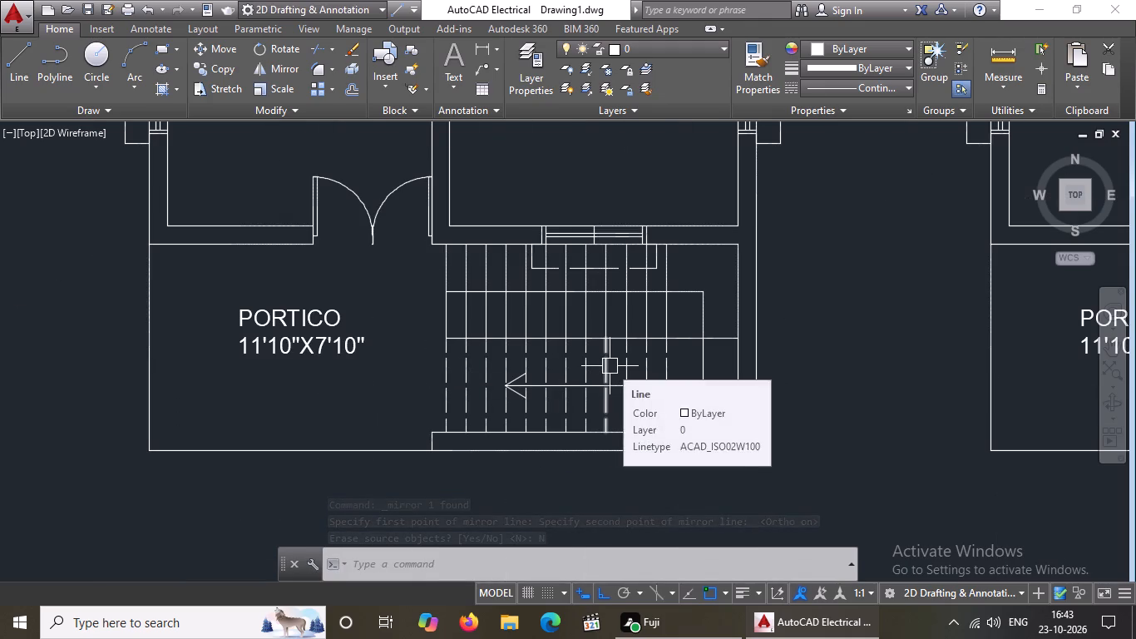
pyautogui.moveTo(609, 339); pyautogui.dragTo(550, 400, button='middle')
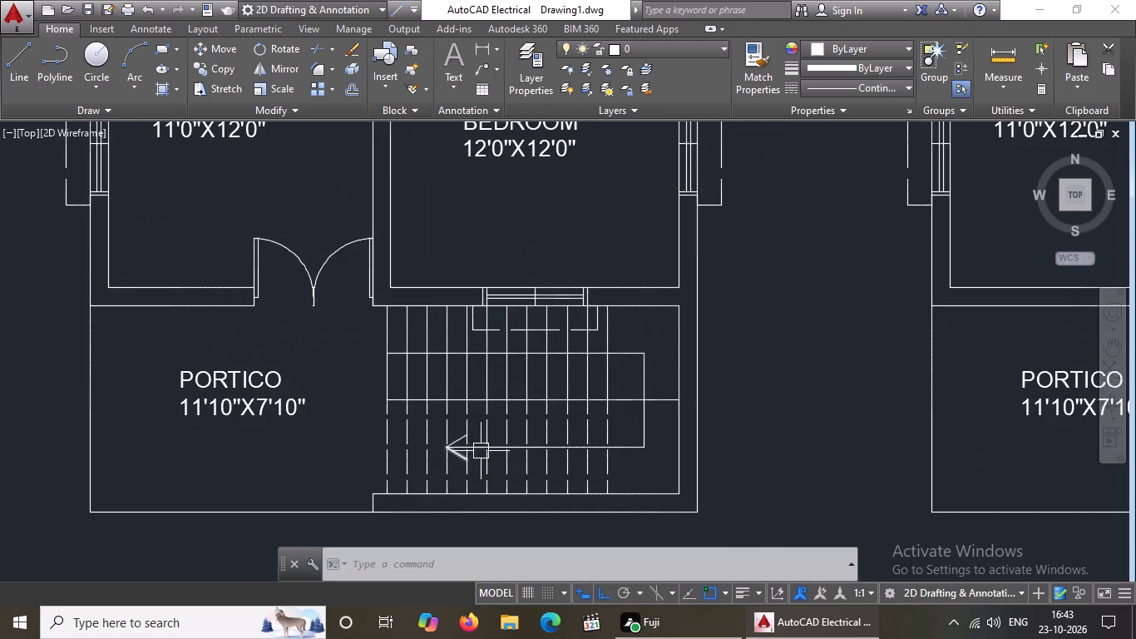
pyautogui.scroll(2, 487, 450)
pyautogui.click(353, 404)
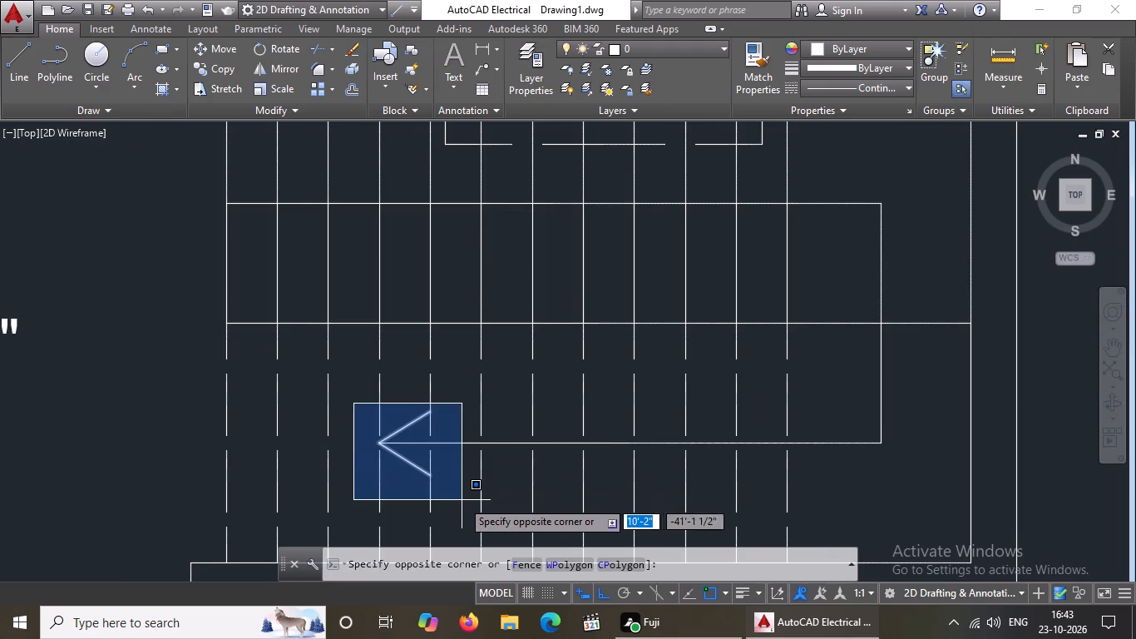
pyautogui.click(462, 505)
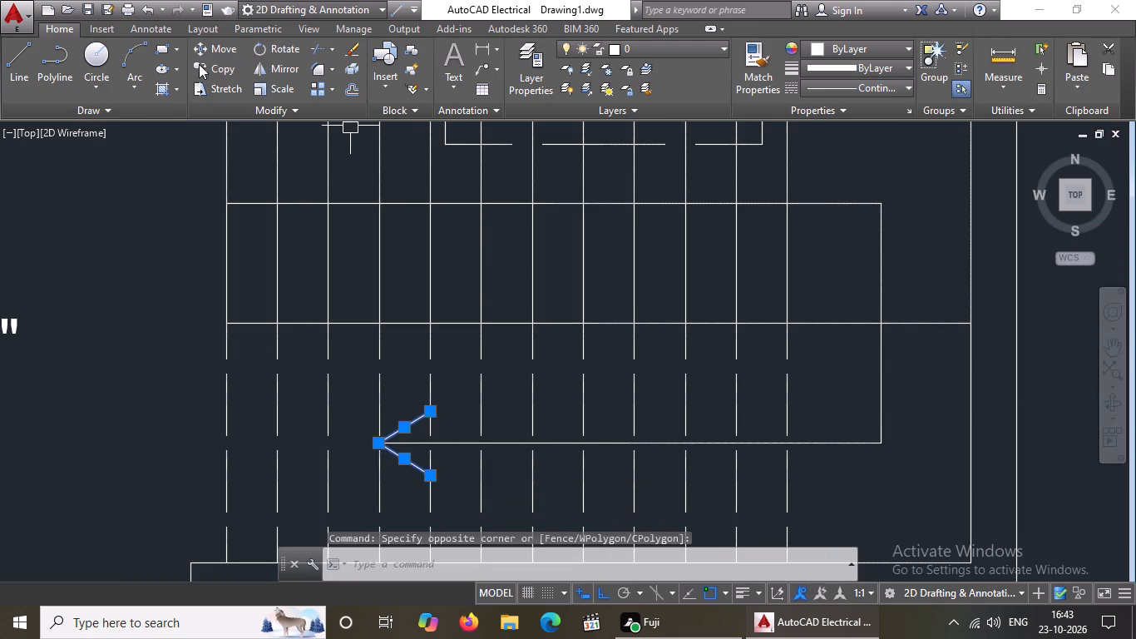
pyautogui.click(199, 64)
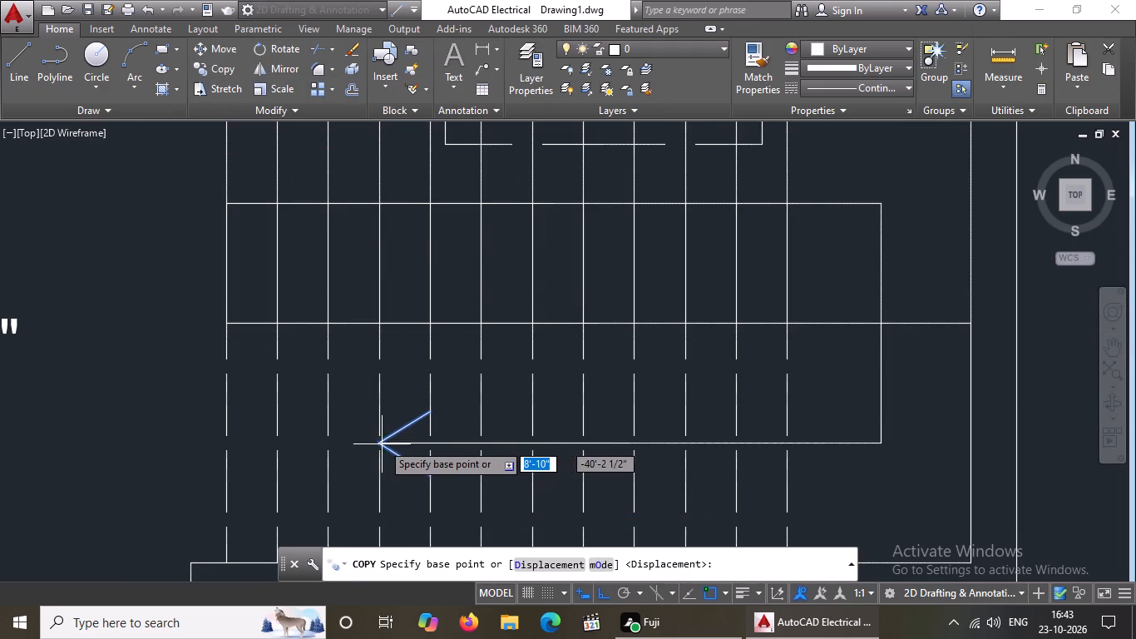
pyautogui.click(380, 443)
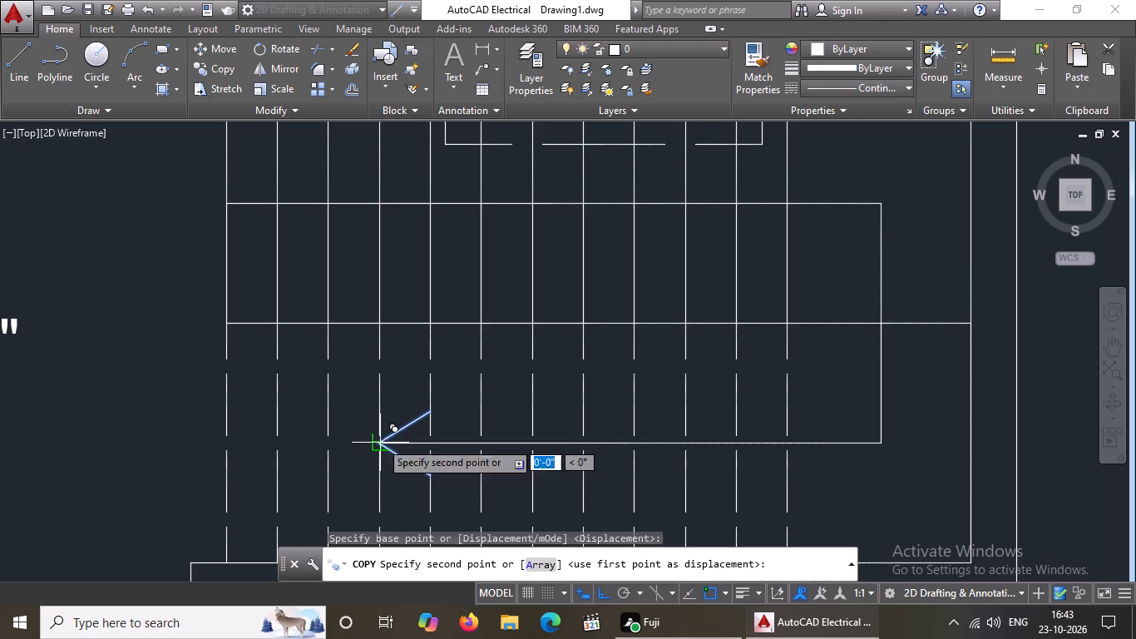
pyautogui.click(603, 589)
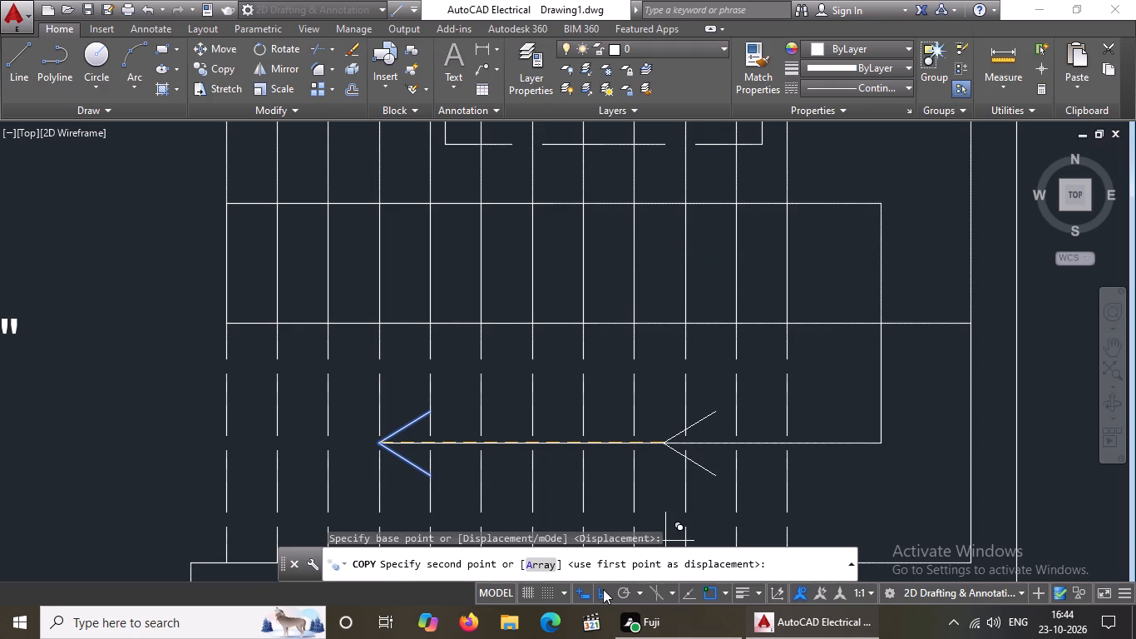
pyautogui.click(584, 206)
pyautogui.press('Escape')
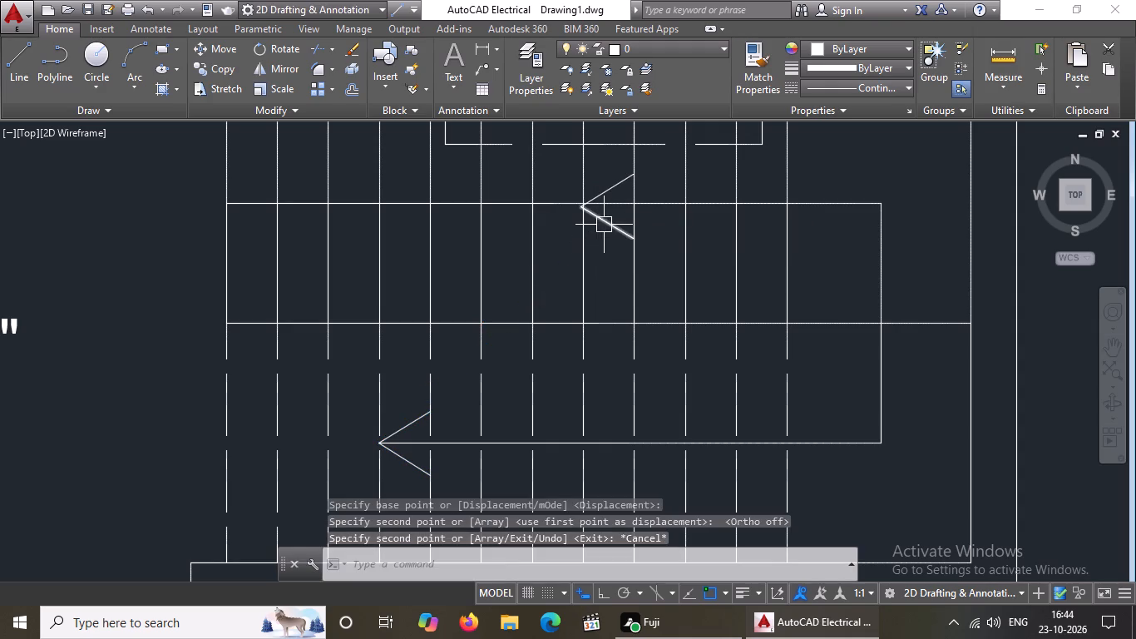
pyautogui.click(605, 223)
pyautogui.press('Escape')
# Rotate the copied arrowhead on the upper flight 180° so it points east.
pyautogui.click(558, 168)
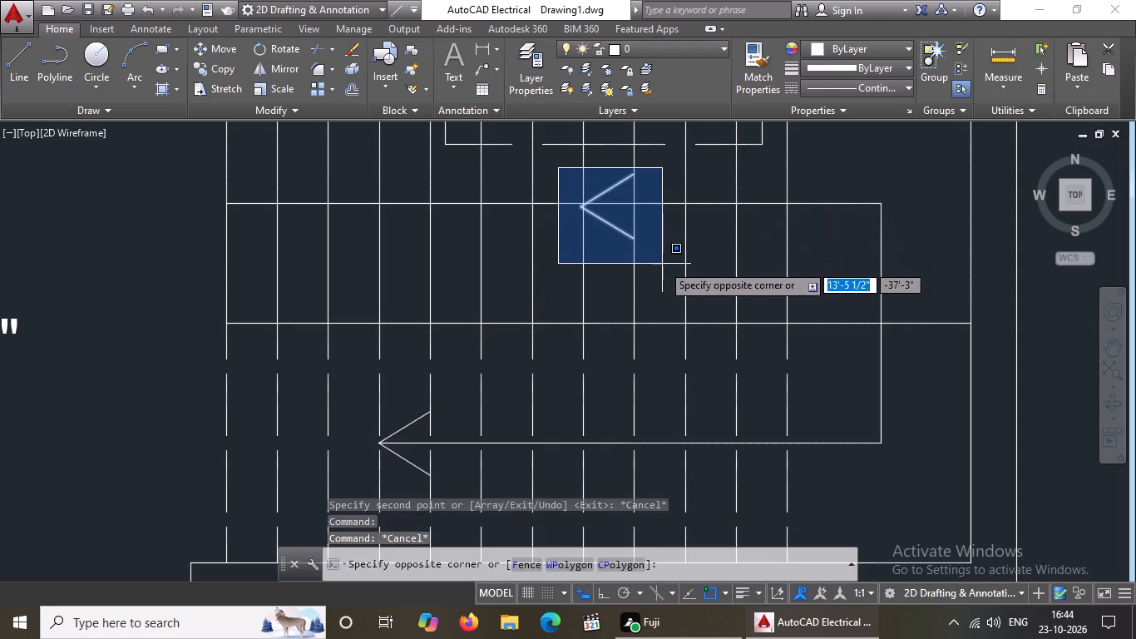
pyautogui.click(662, 264)
pyautogui.click(266, 48)
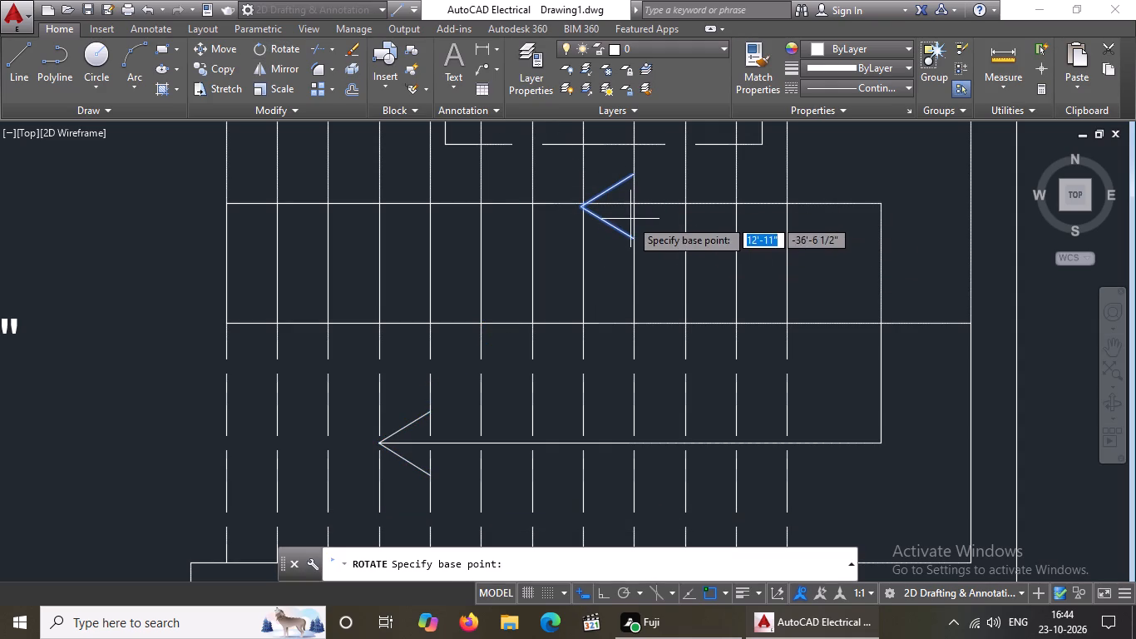
pyautogui.click(628, 217)
pyautogui.click(482, 216)
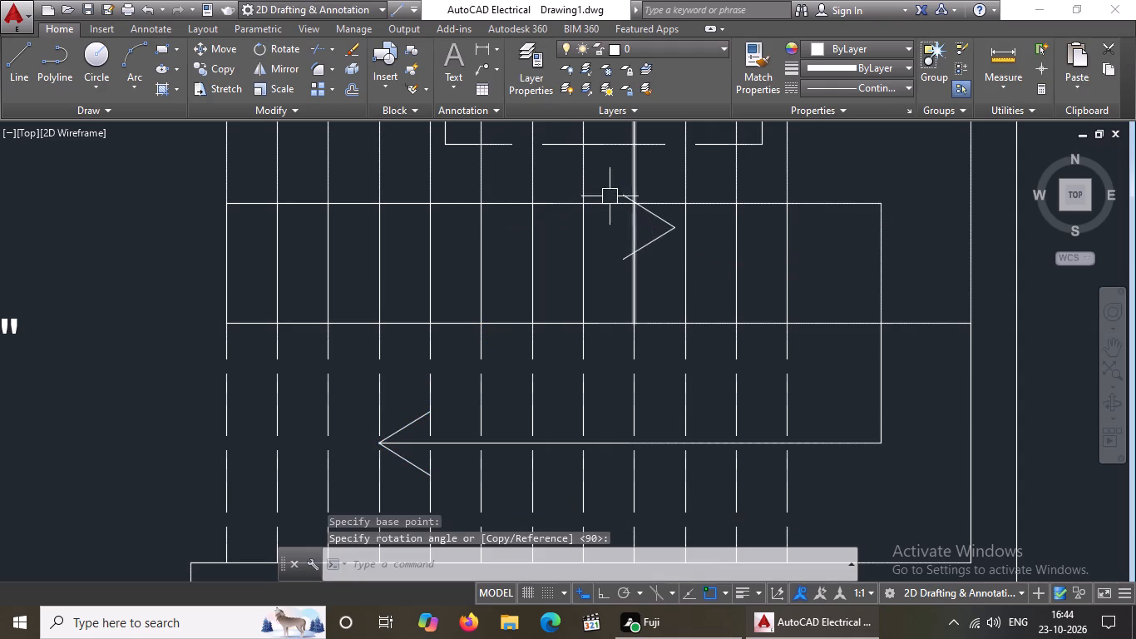
# Move the east-pointing arrowhead by its tip onto the upper direction line at the seventh solid tread line from the west.
pyautogui.moveTo(607, 175); pyautogui.dragTo(611, 185)
pyautogui.click(696, 283)
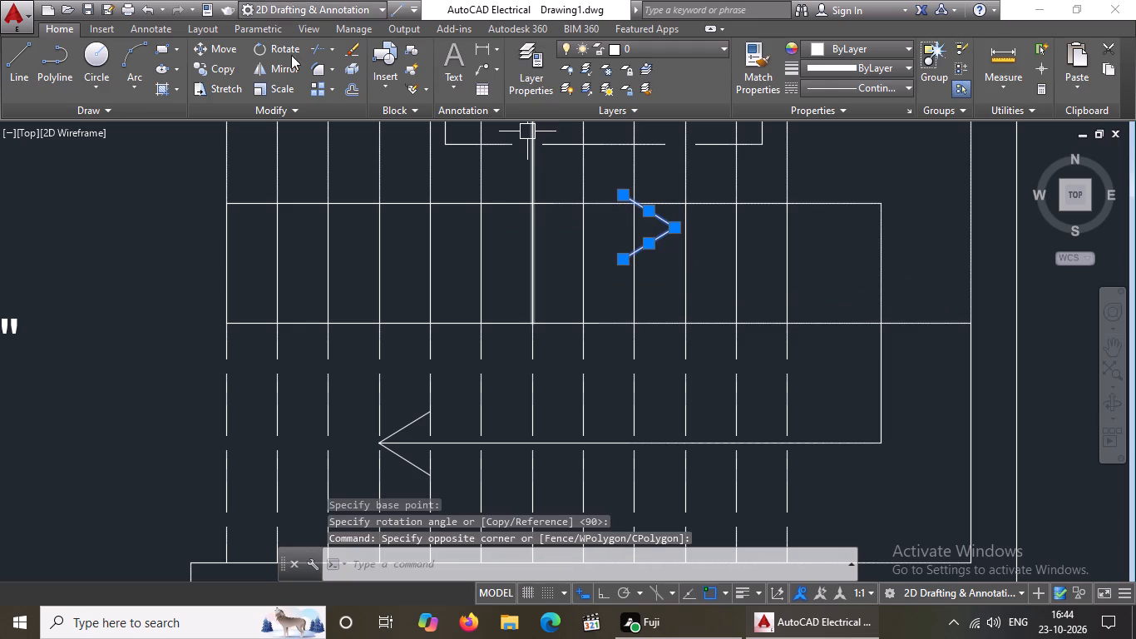
pyautogui.click(220, 52)
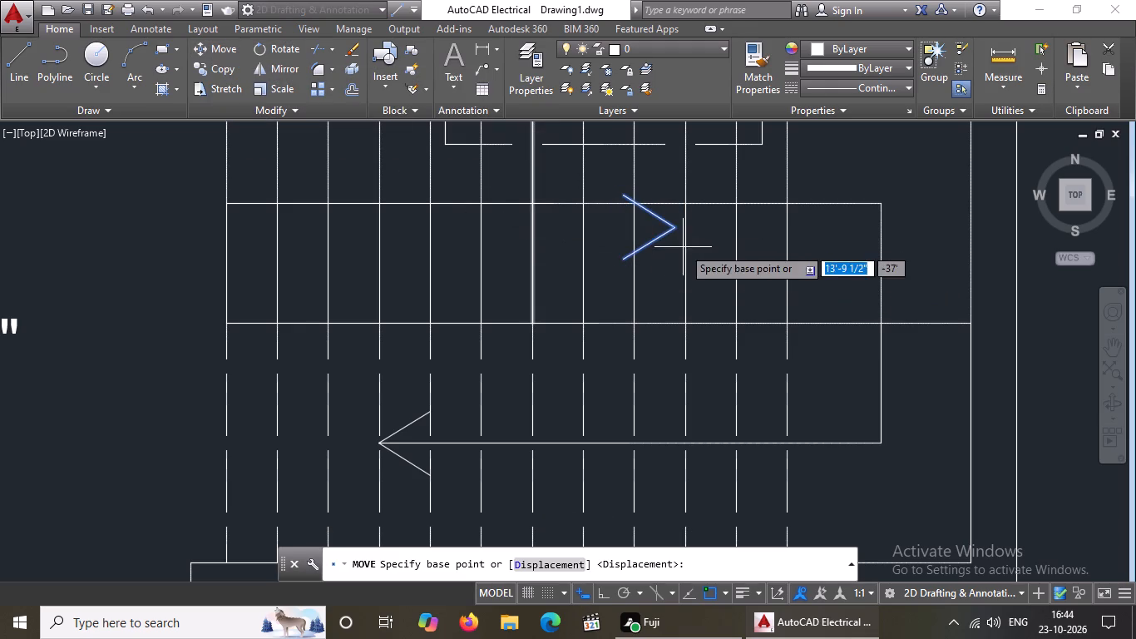
pyautogui.click(675, 228)
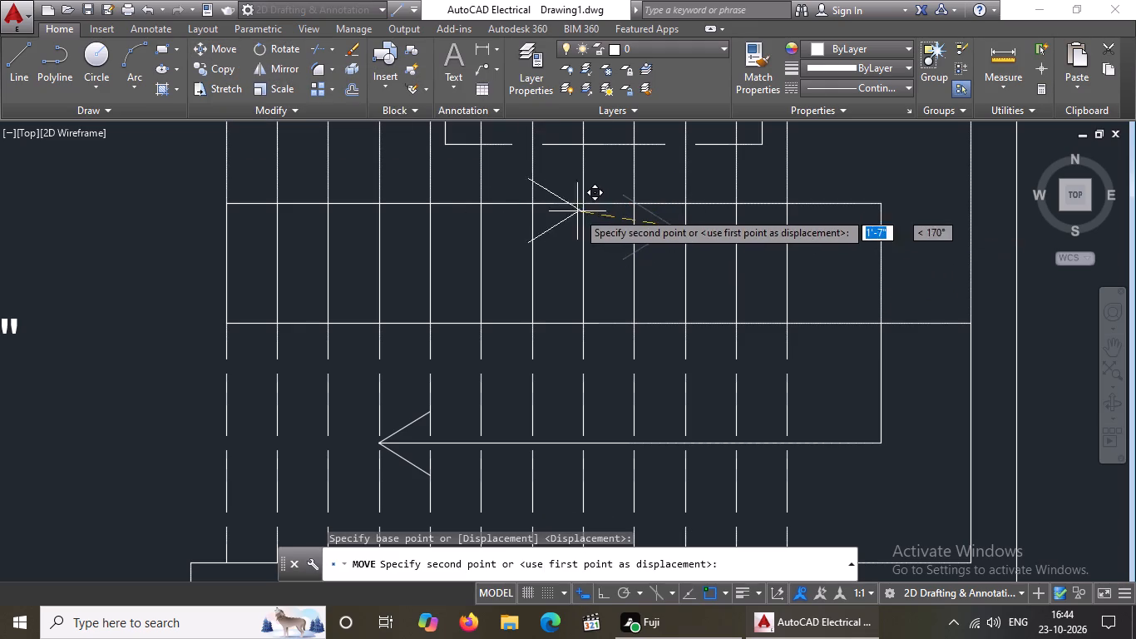
pyautogui.click(531, 203)
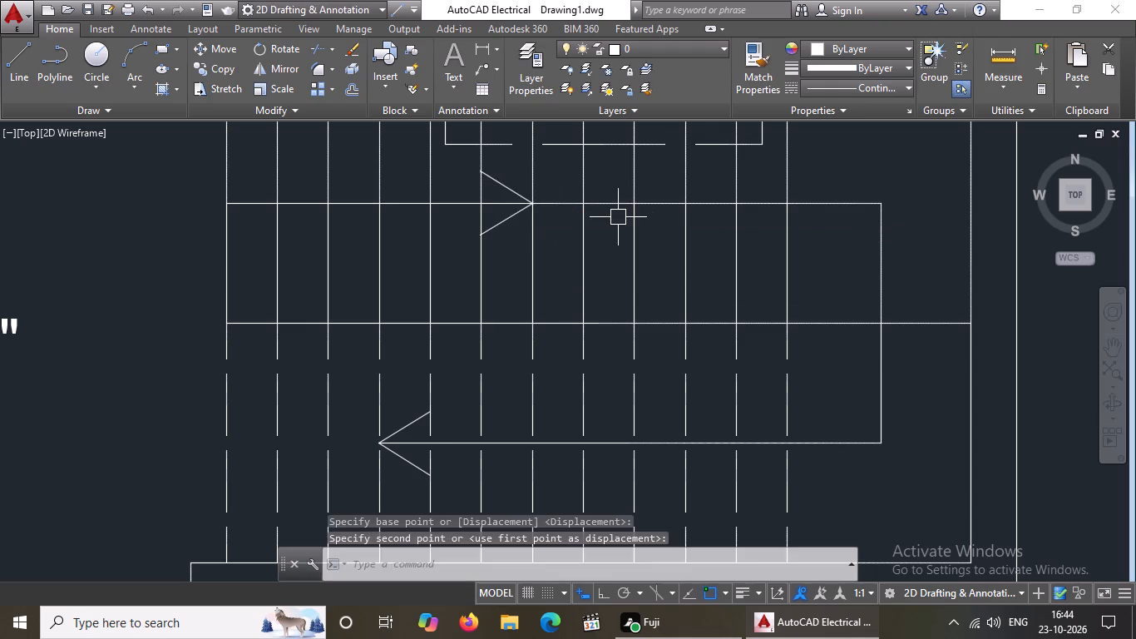
pyautogui.scroll(-1, 618, 217)
pyautogui.press('Escape')
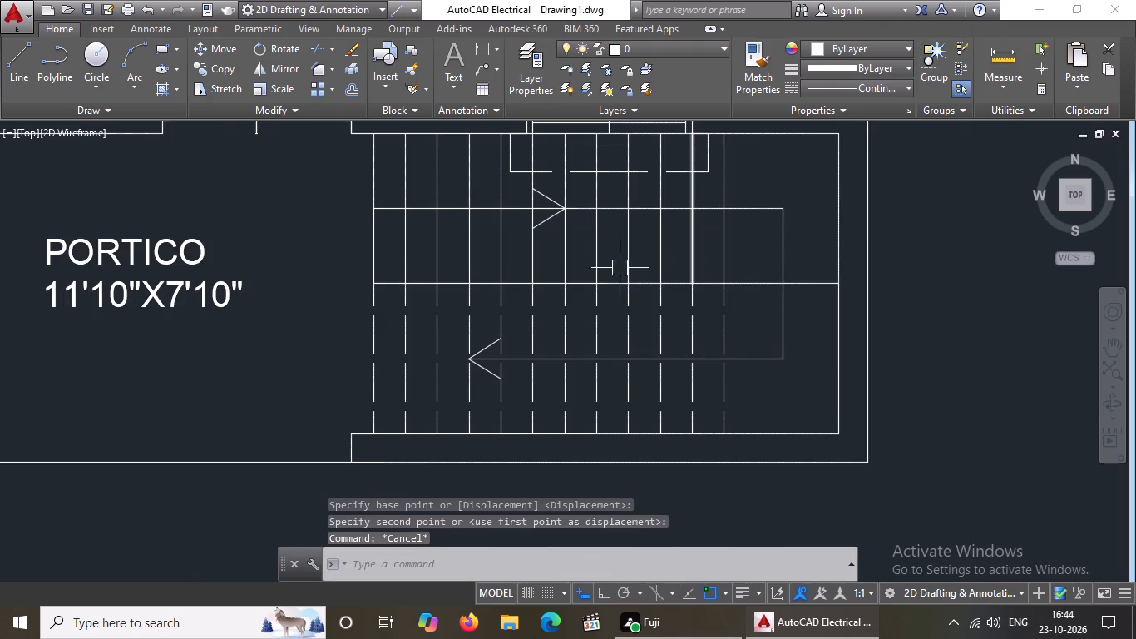
# Copy the east-pointing arrowhead onto the landing, just east of the vertical direction line near its middle.
pyautogui.click(515, 183)
pyautogui.click(574, 246)
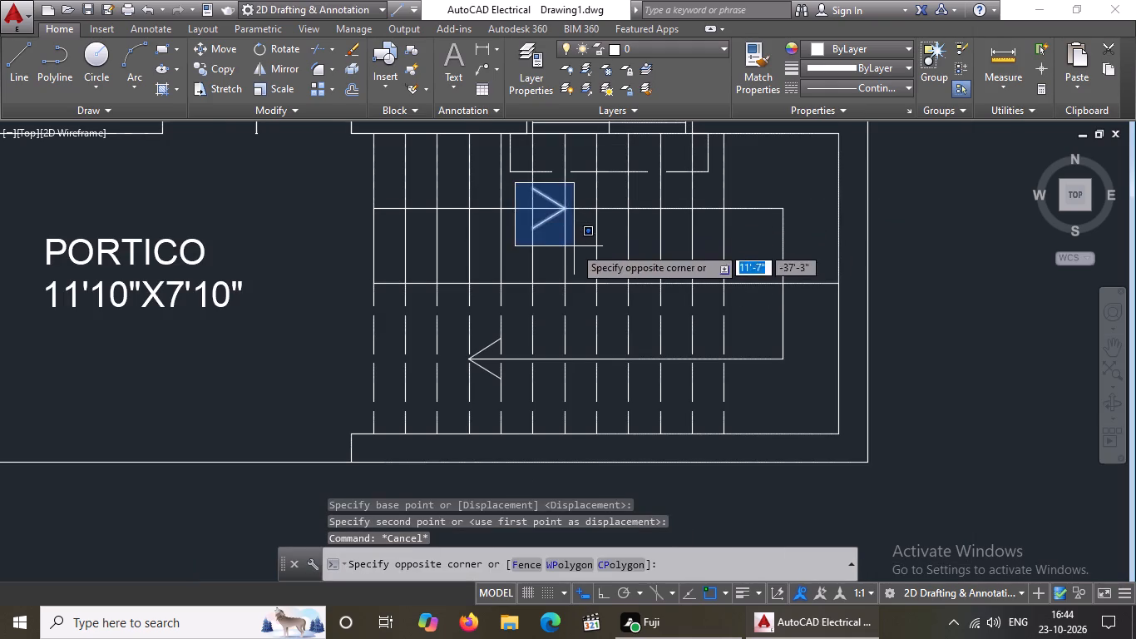
pyautogui.click(214, 67)
pyautogui.click(545, 201)
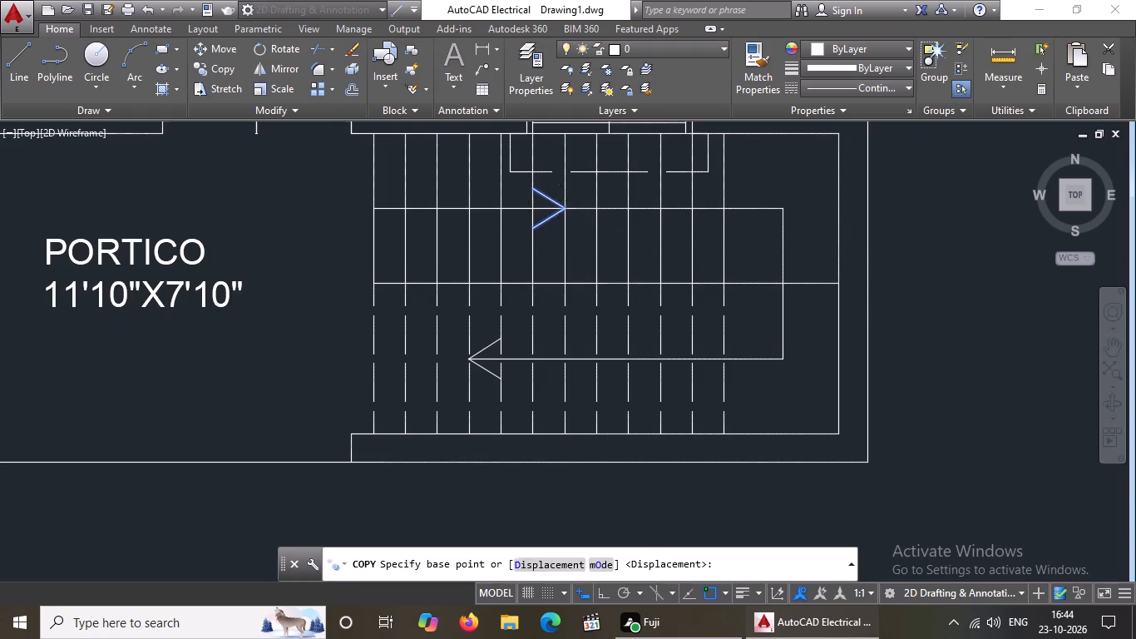
pyautogui.click(802, 275)
pyautogui.press('Escape')
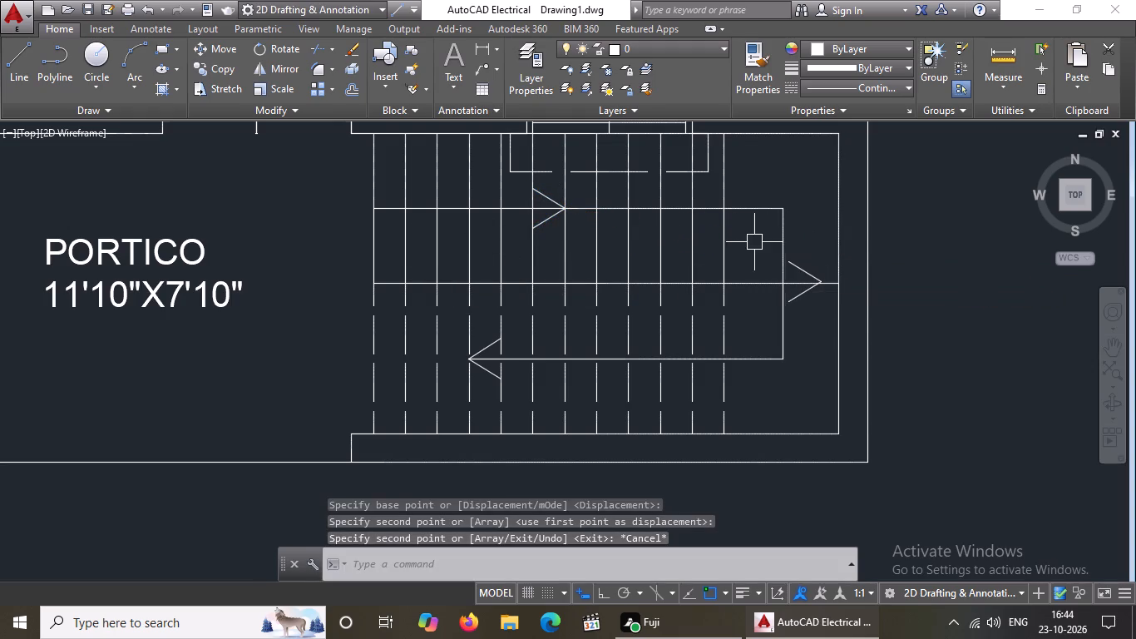
# Rotate the landing arrowhead so it points south.
pyautogui.click(762, 242)
pyautogui.click(831, 311)
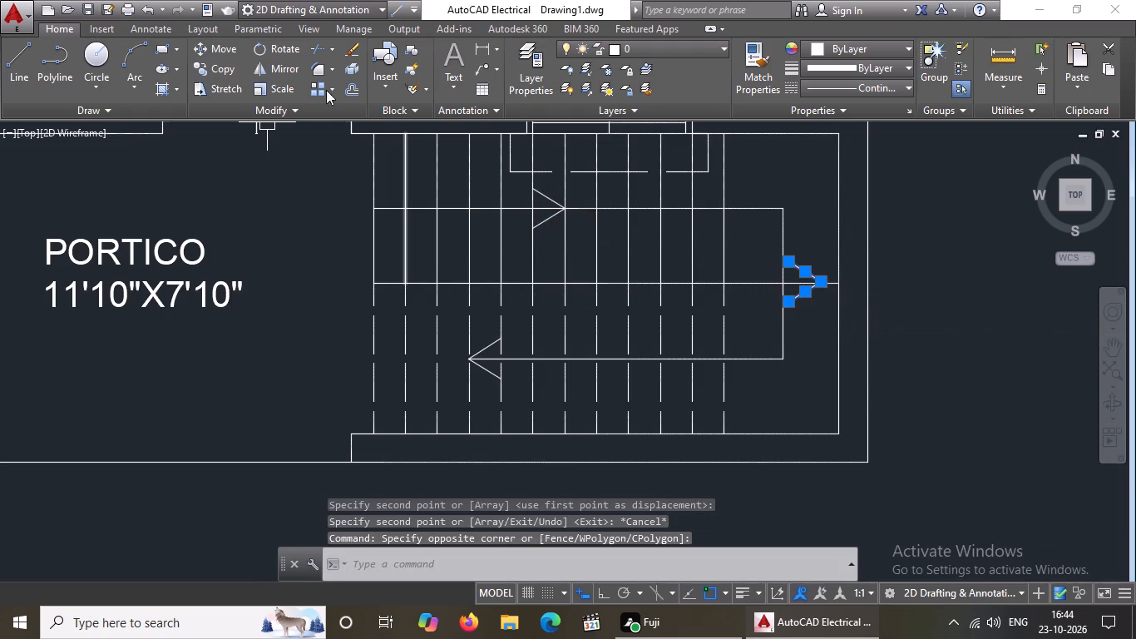
pyautogui.click(279, 43)
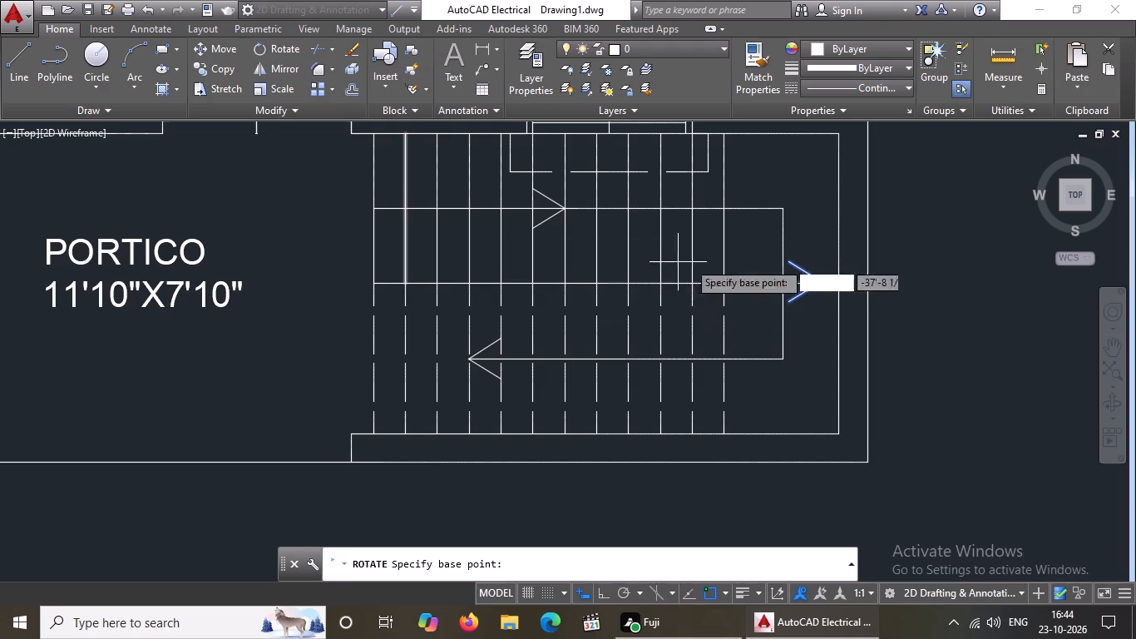
pyautogui.click(815, 257)
pyautogui.click(813, 386)
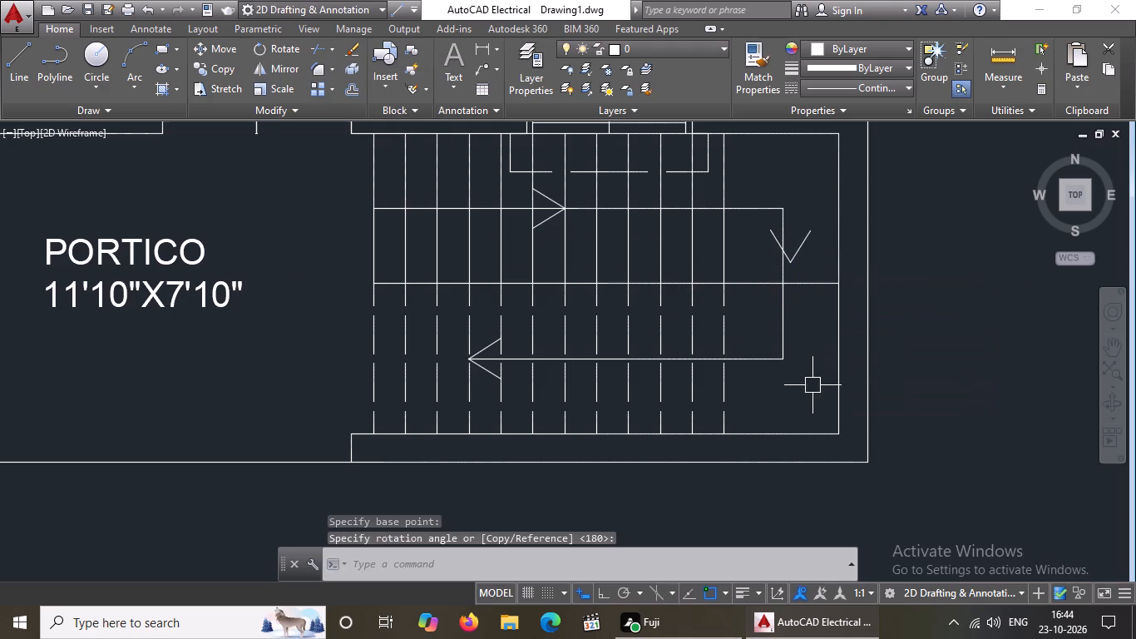
# Move the landing's south-pointing arrowhead by its tip onto the vertical direction line, where it crosses the line between the flights.
pyautogui.click(739, 220)
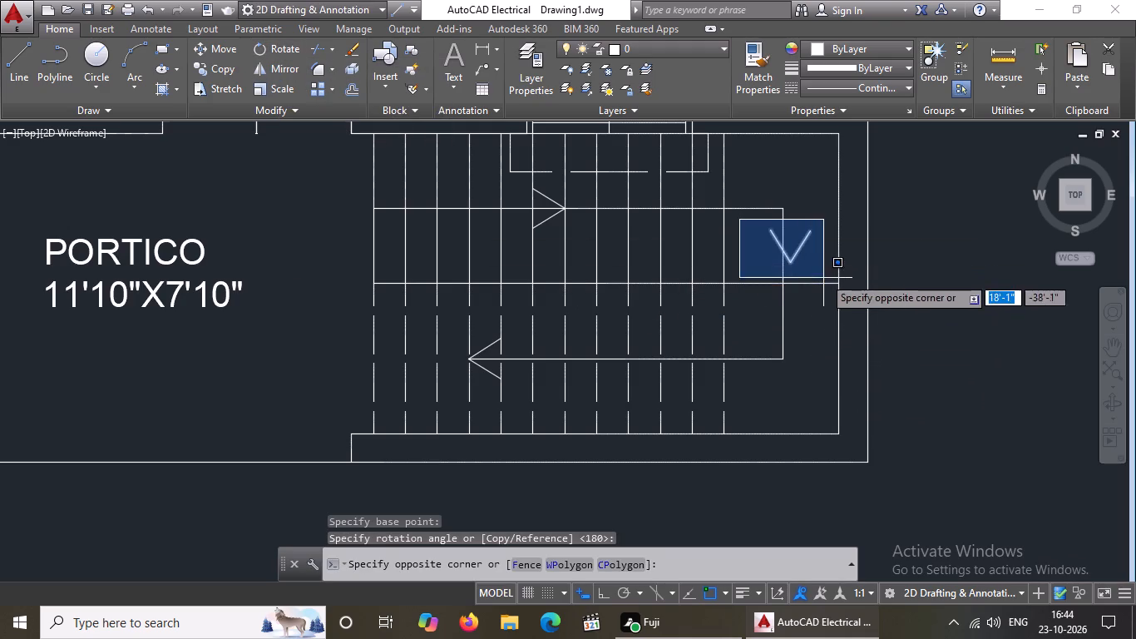
pyautogui.click(823, 273)
pyautogui.click(233, 50)
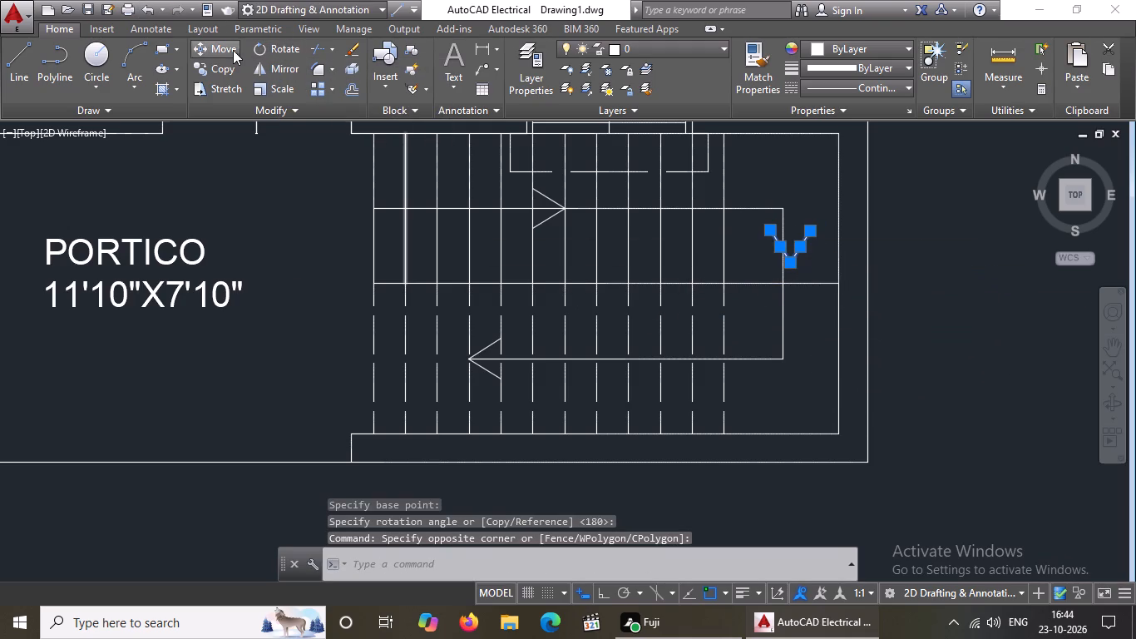
pyautogui.click(790, 260)
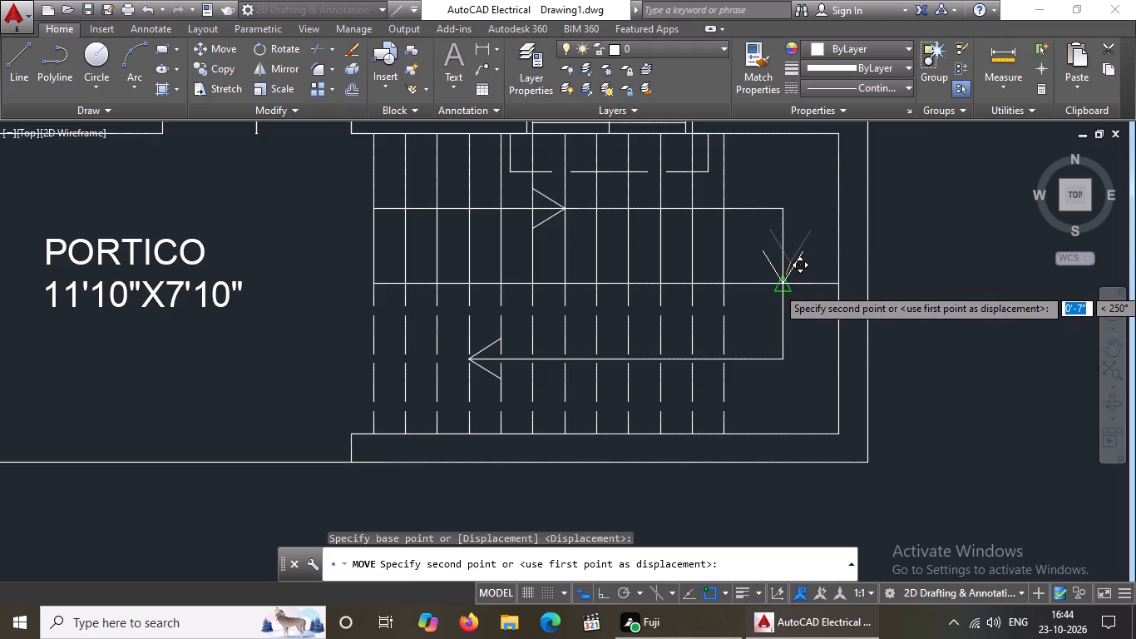
pyautogui.click(783, 287)
pyautogui.scroll(-2, 810, 286)
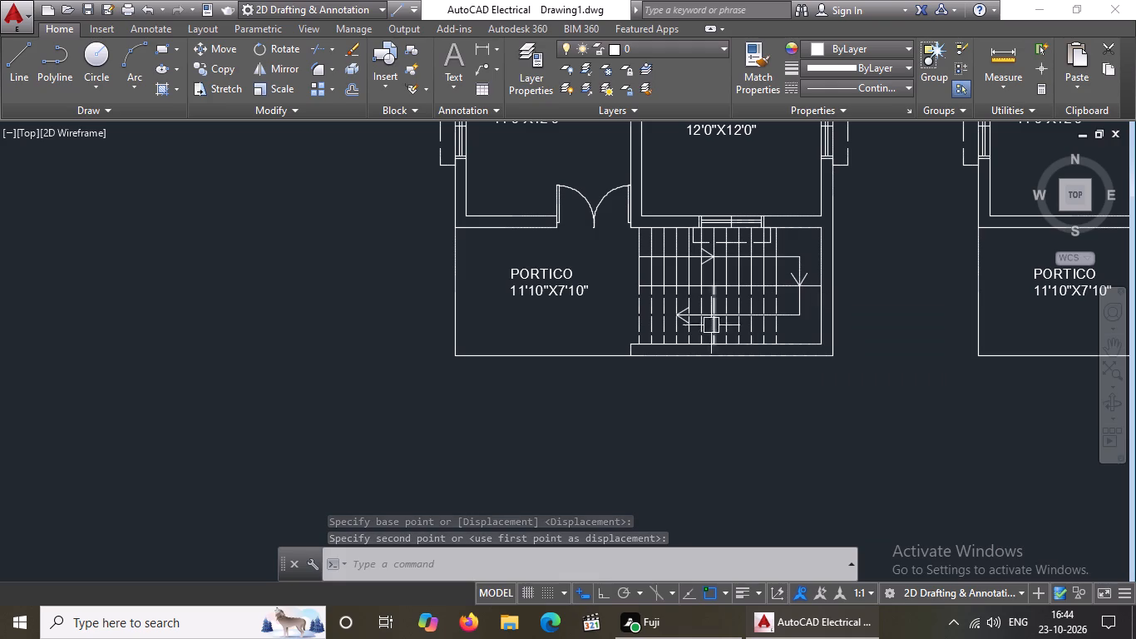
pyautogui.press('Escape')
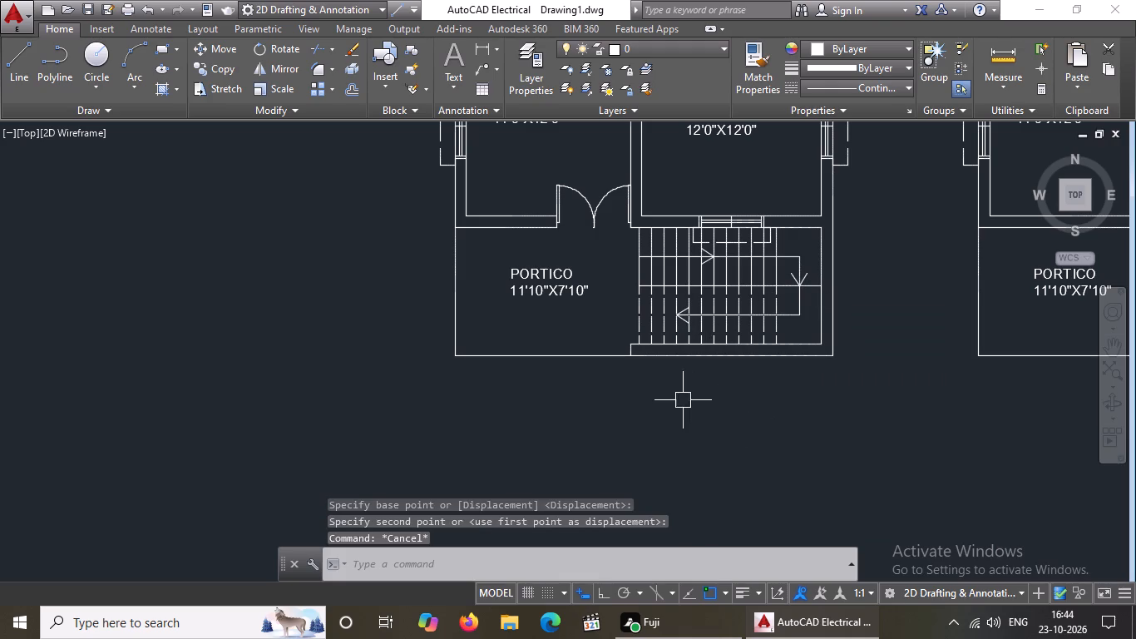
# Extend the upper direction line's west end past the first tread to align with the end of the stair's south wall.
pyautogui.scroll(2, 647, 267)
pyautogui.press('Escape')
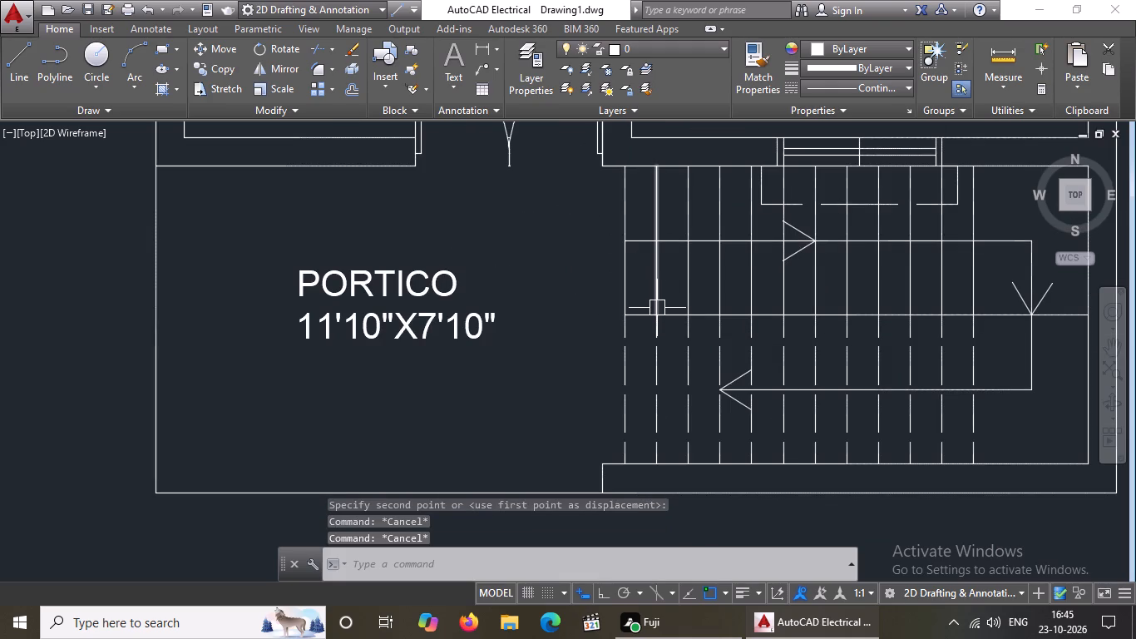
pyautogui.write('EX')
pyautogui.press('space')
pyautogui.press('space')
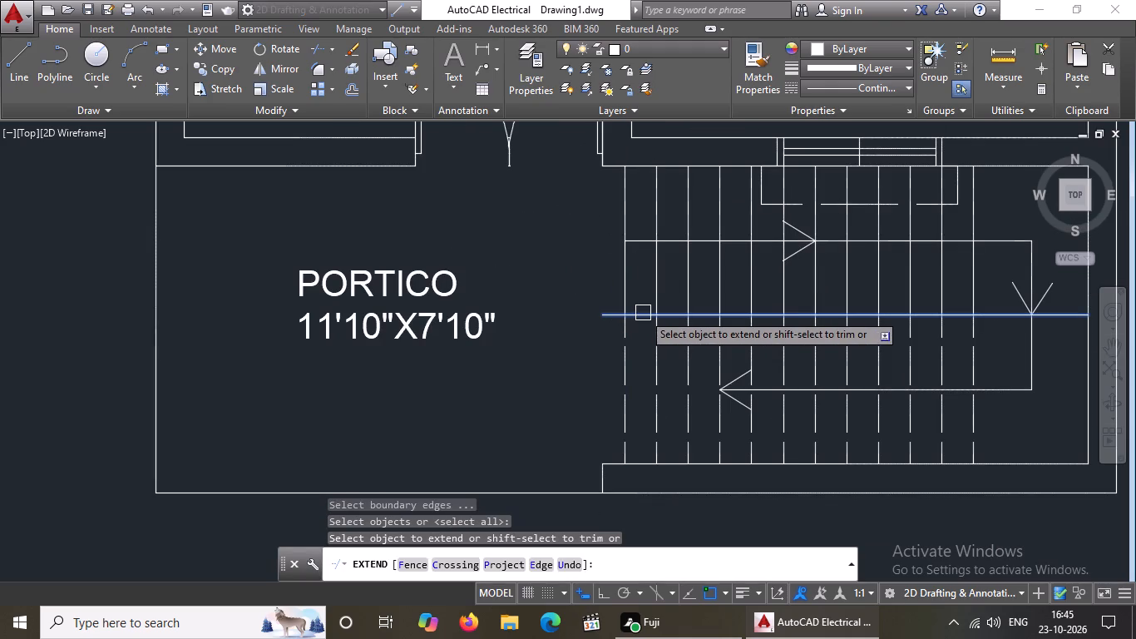
pyautogui.click(641, 239)
pyautogui.press('Escape')
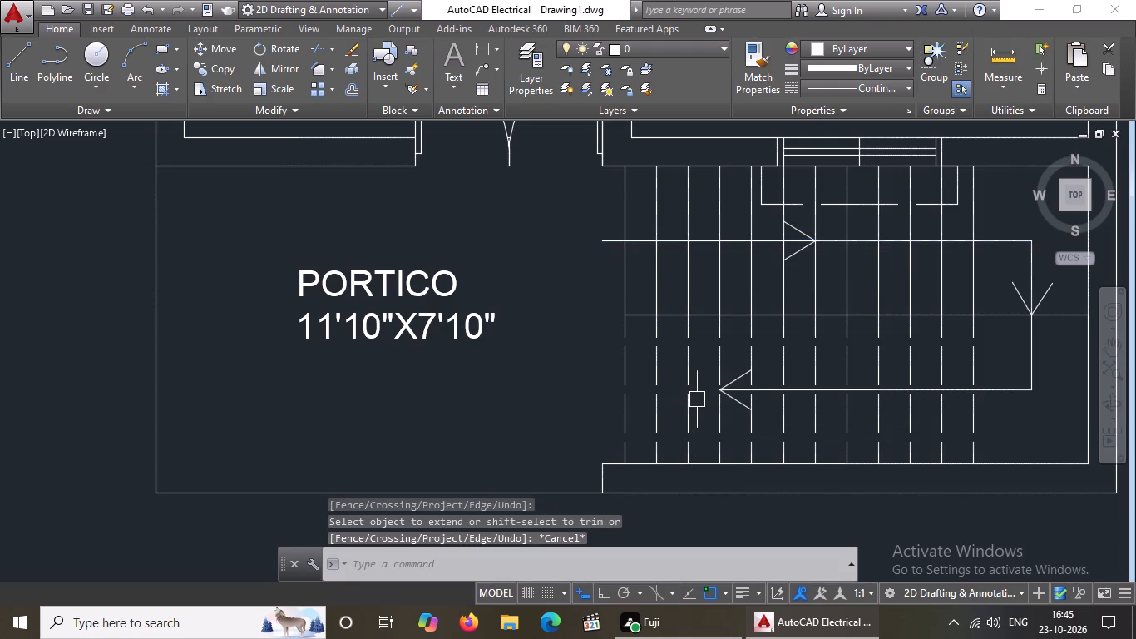
# Add single-line text "MD" below the portico's double door, about 1'-3 1/2" high and reading downward, with Ortho on.
pyautogui.scroll(-3, 697, 399)
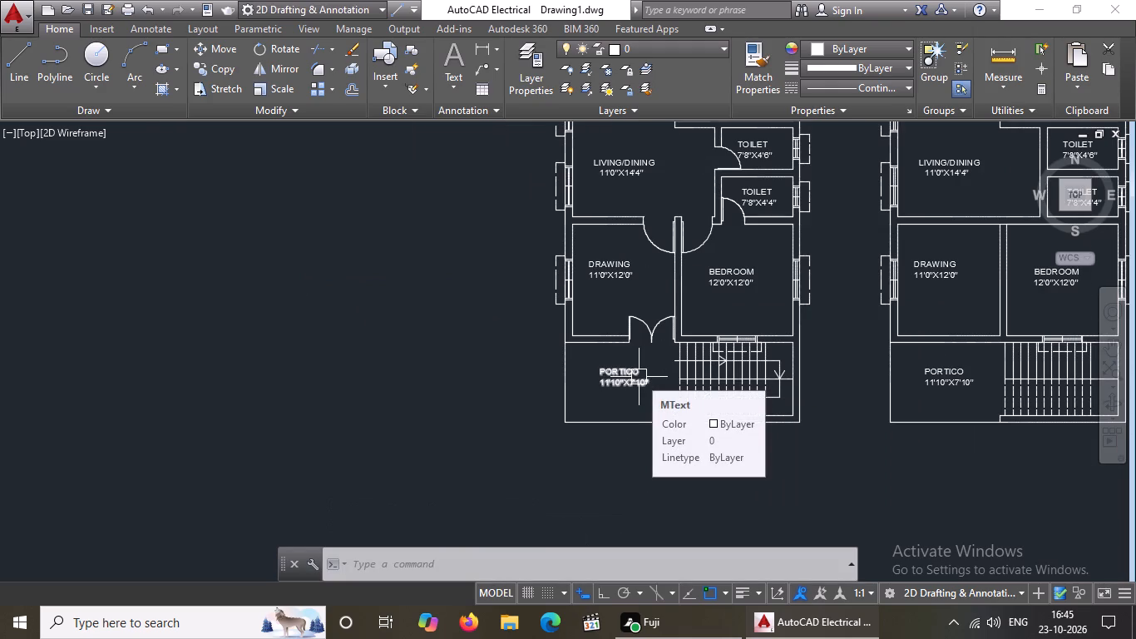
pyautogui.press('Escape')
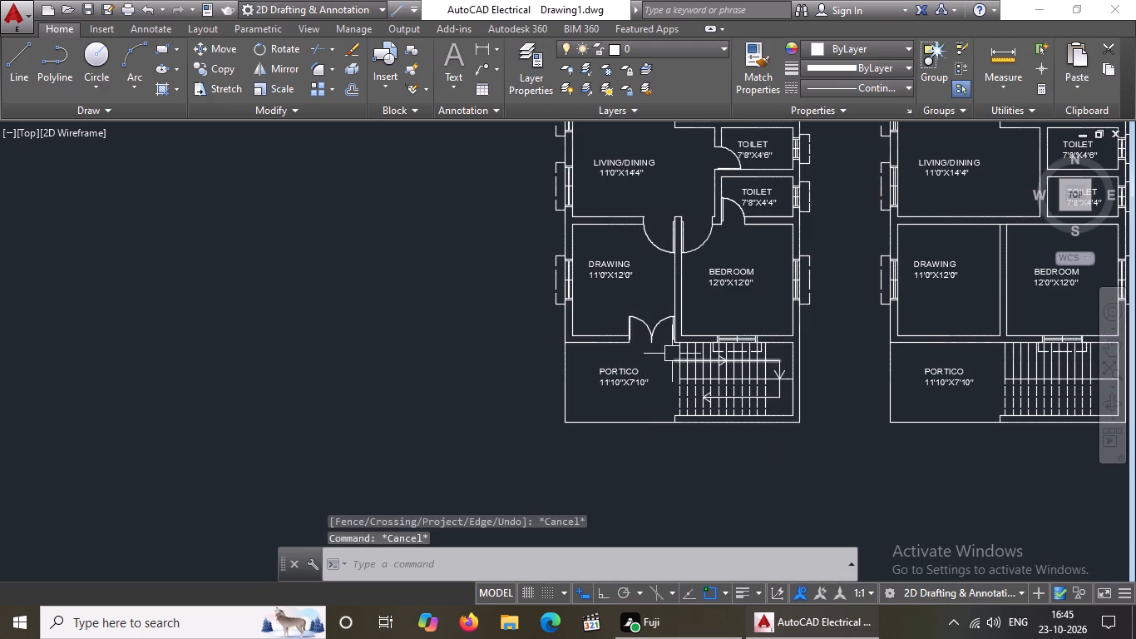
pyautogui.scroll(2, 673, 354)
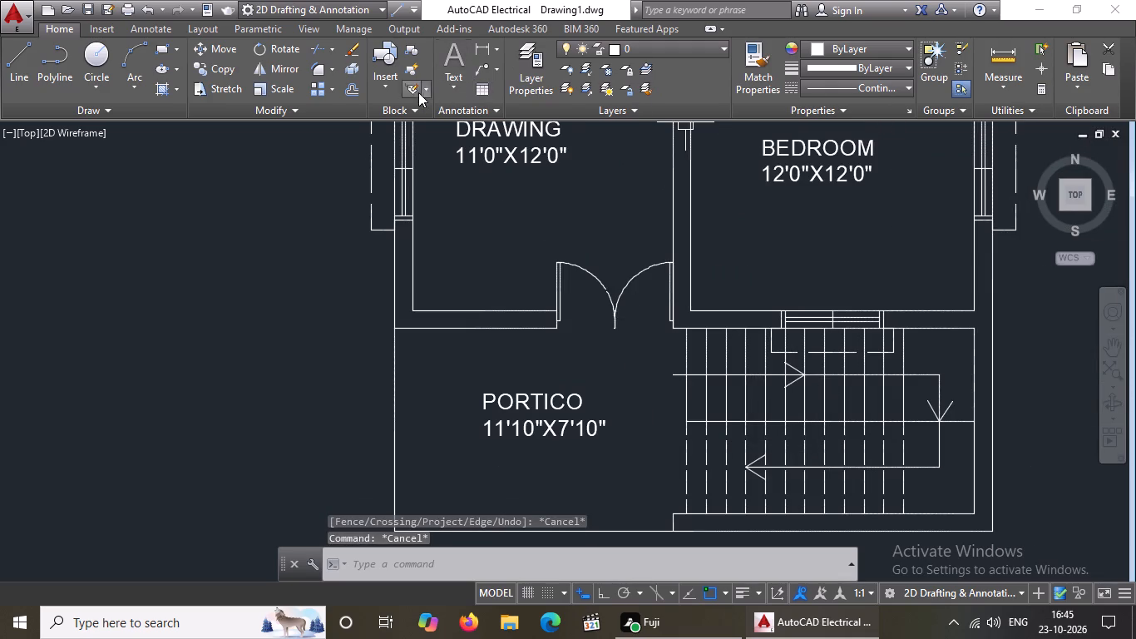
pyautogui.click(447, 91)
pyautogui.click(457, 82)
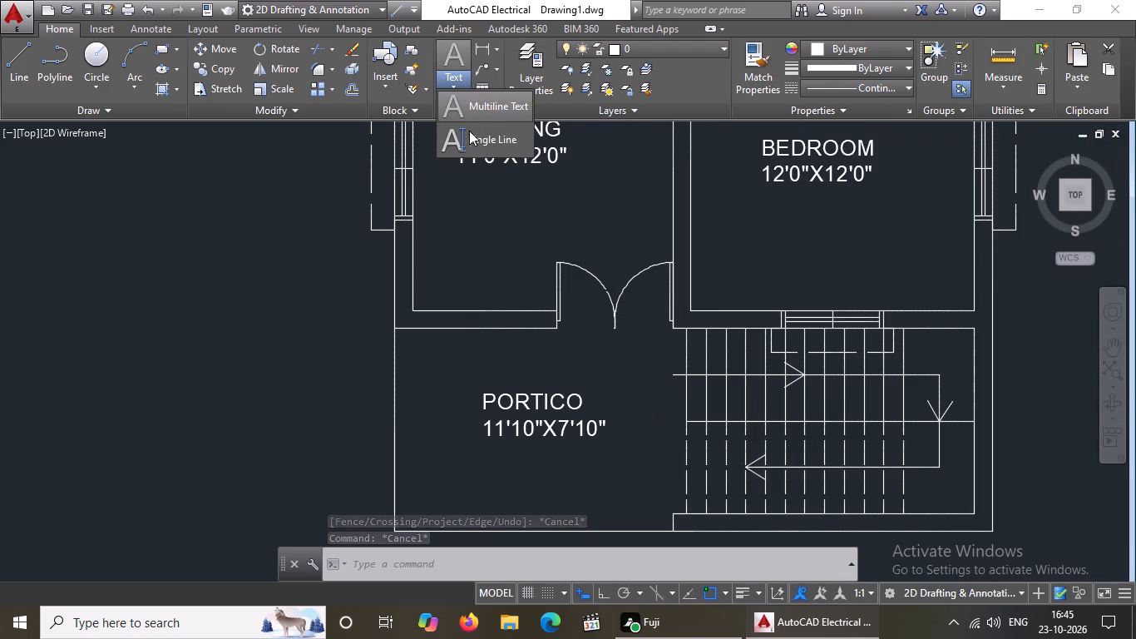
pyautogui.click(475, 141)
pyautogui.click(601, 334)
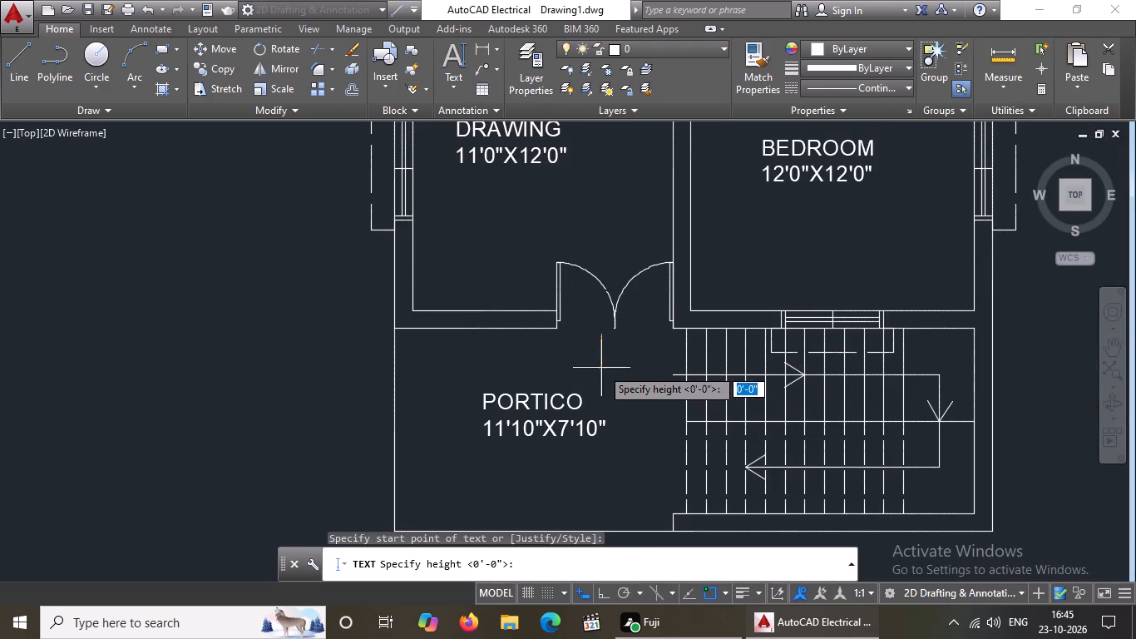
pyautogui.click(603, 590)
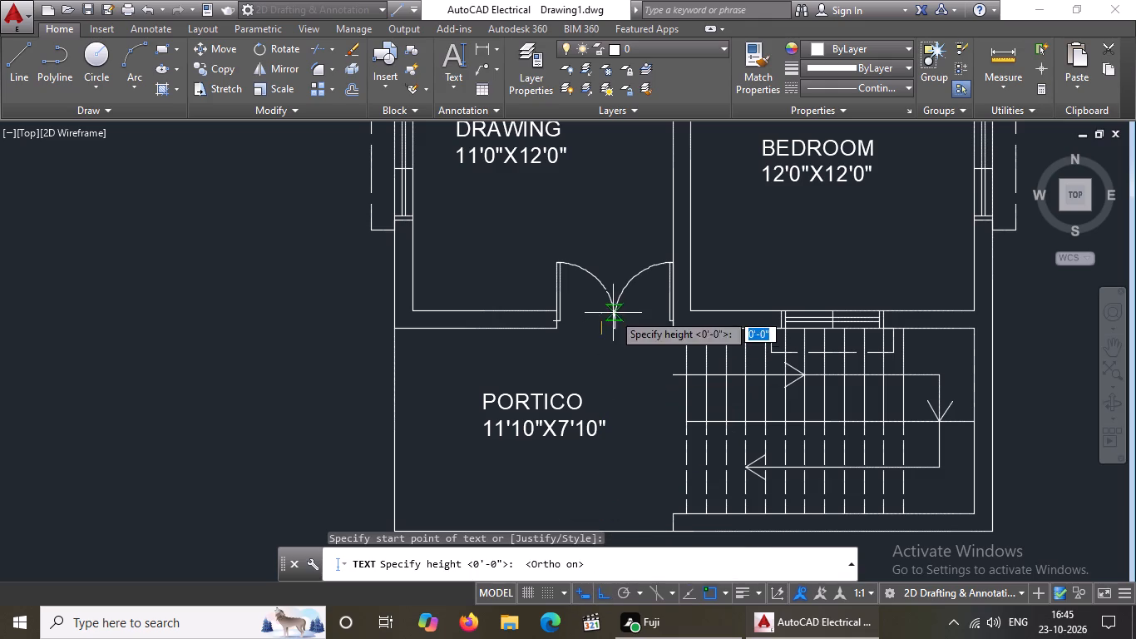
pyautogui.click(598, 365)
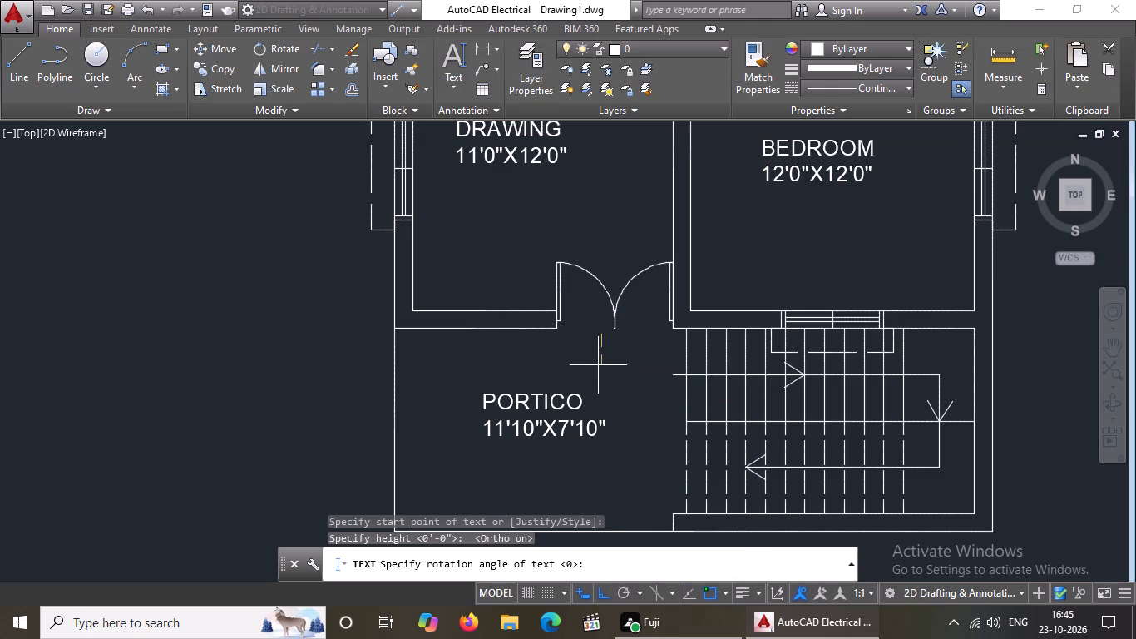
pyautogui.click(598, 365)
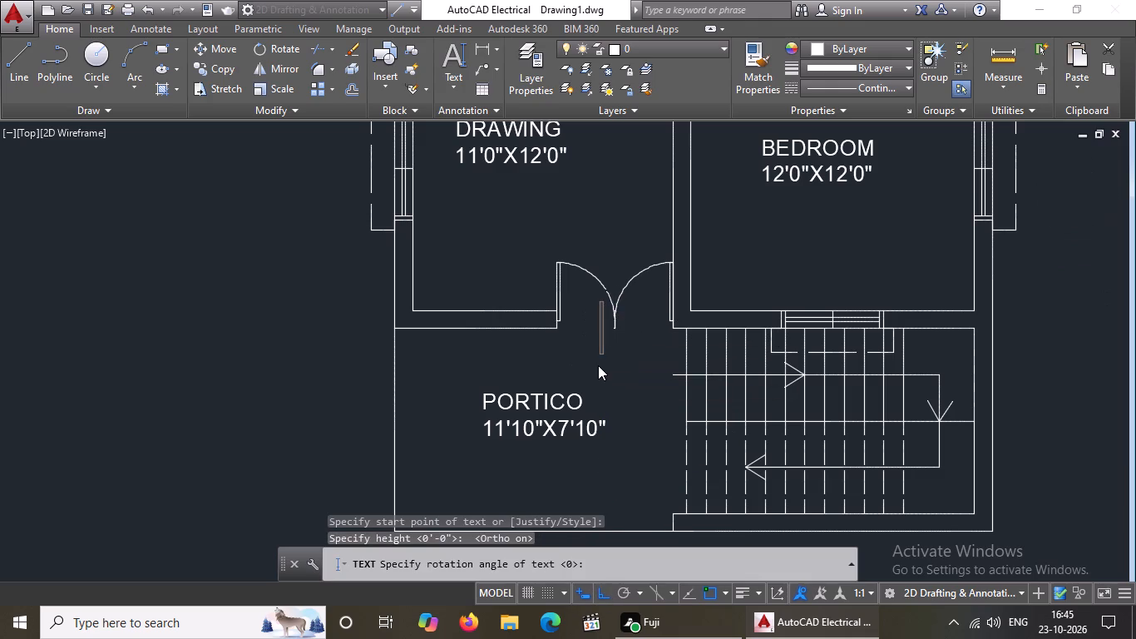
pyautogui.write('MD')
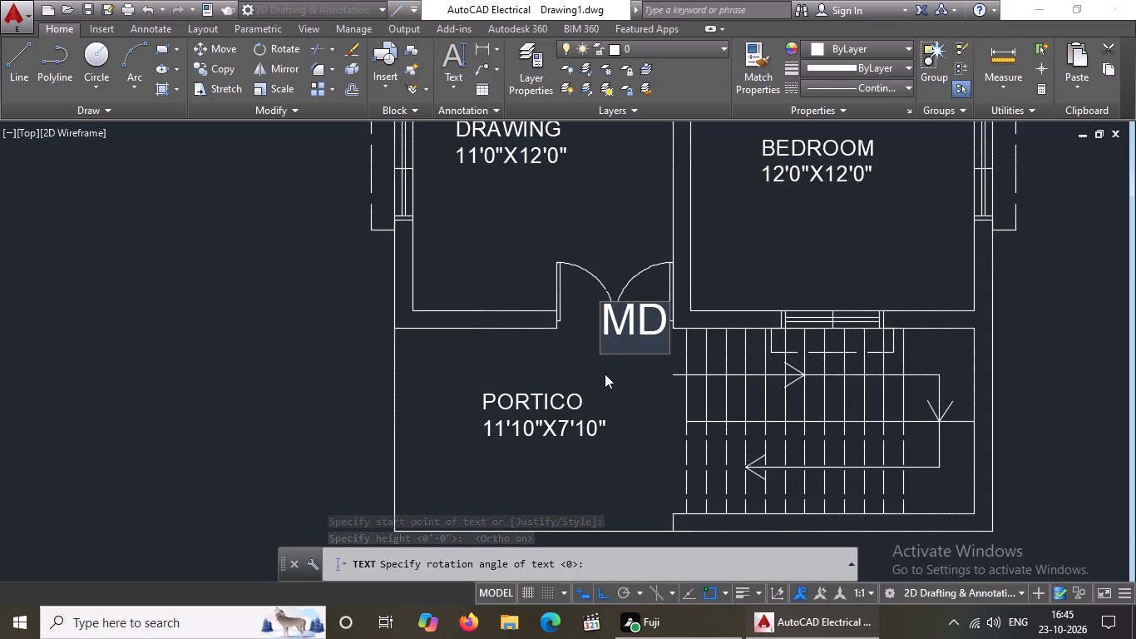
pyautogui.click(610, 376)
pyautogui.press('Escape')
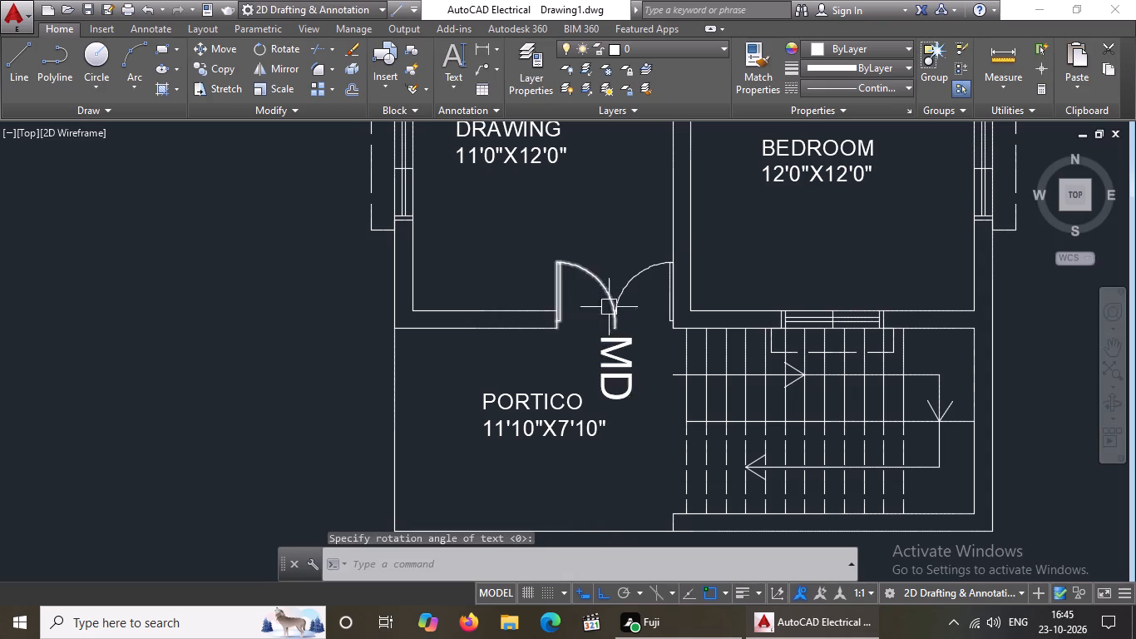
# Rotate the MD label 90° so it reads horizontally.
pyautogui.click(626, 387)
pyautogui.click(286, 46)
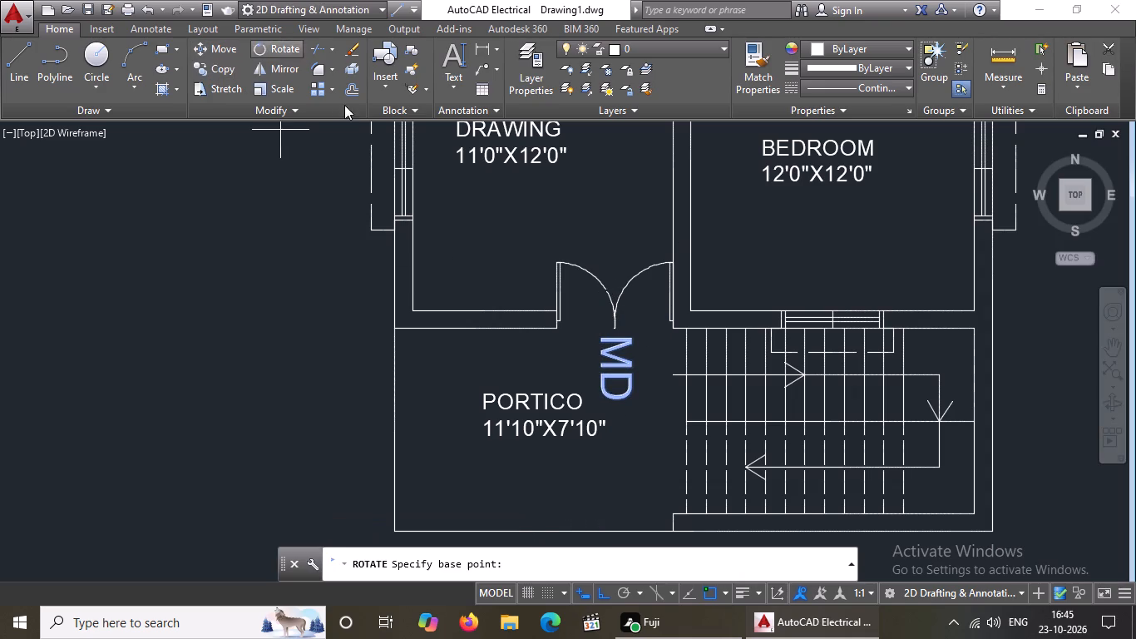
pyautogui.click(602, 389)
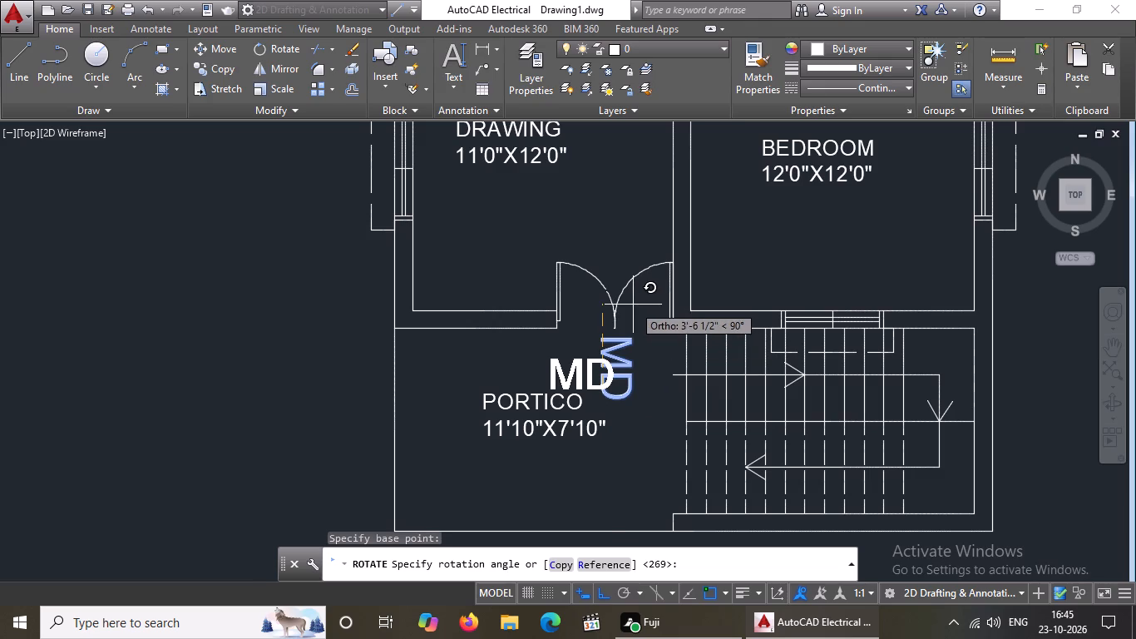
pyautogui.click(632, 305)
# Set the MD label's text height to 10".
pyautogui.click(582, 368)
pyautogui.rightClick(581, 369)
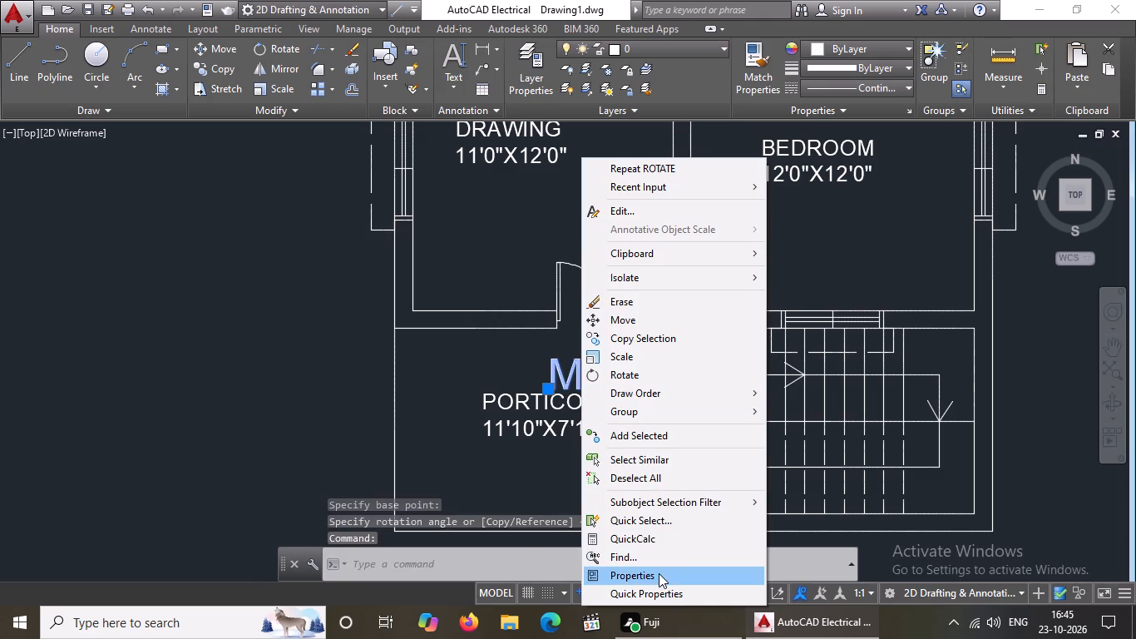
pyautogui.click(659, 573)
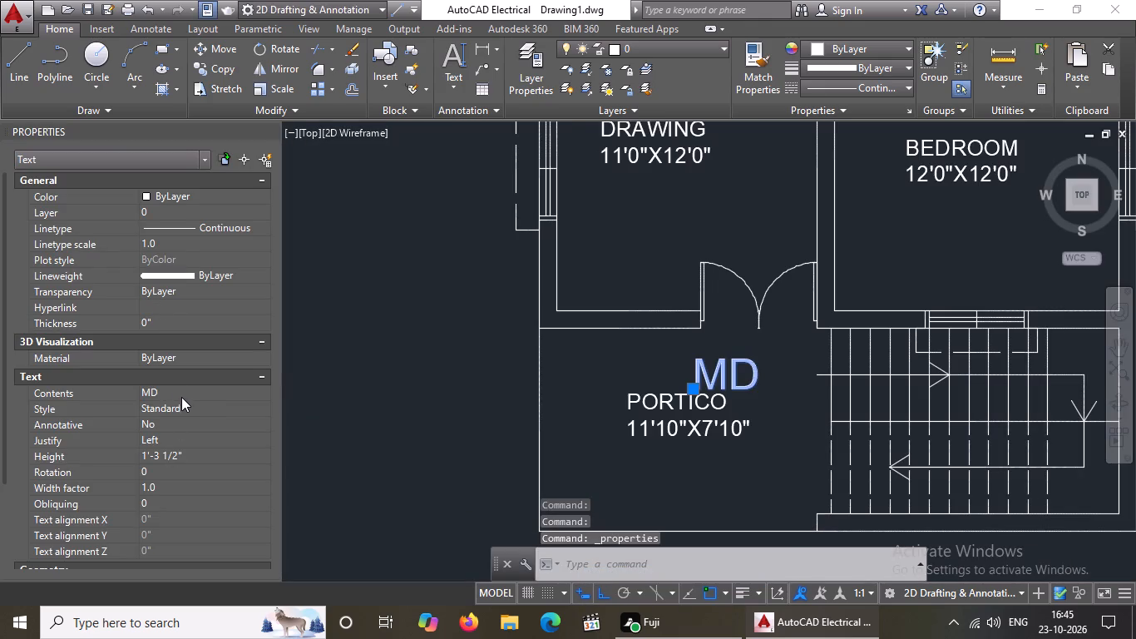
pyautogui.scroll(-6, 195, 398)
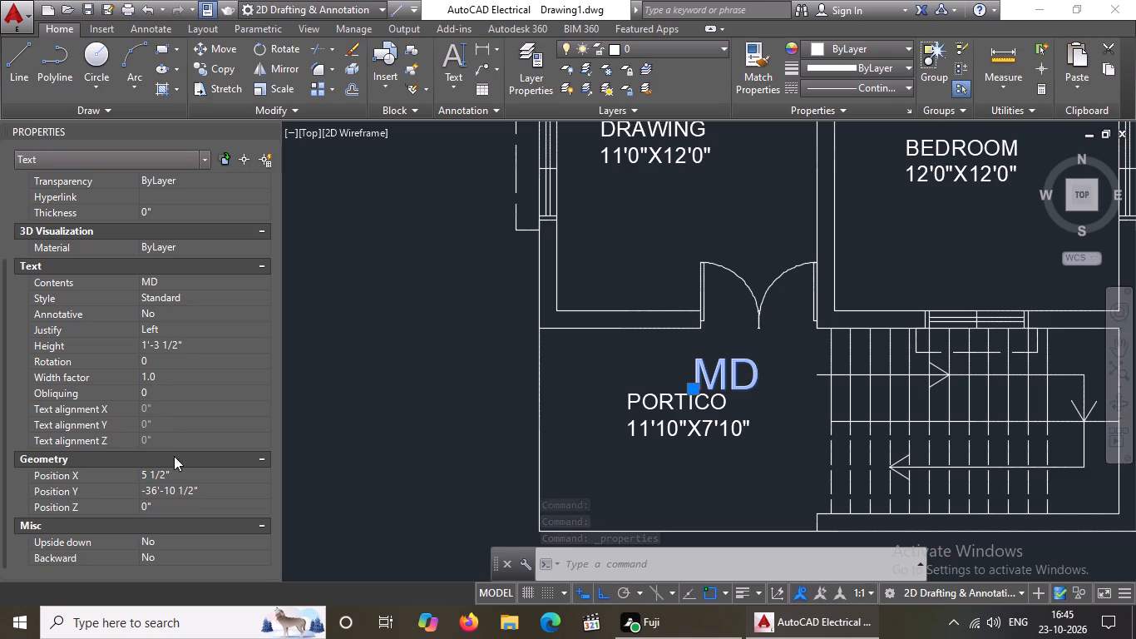
pyautogui.click(189, 342)
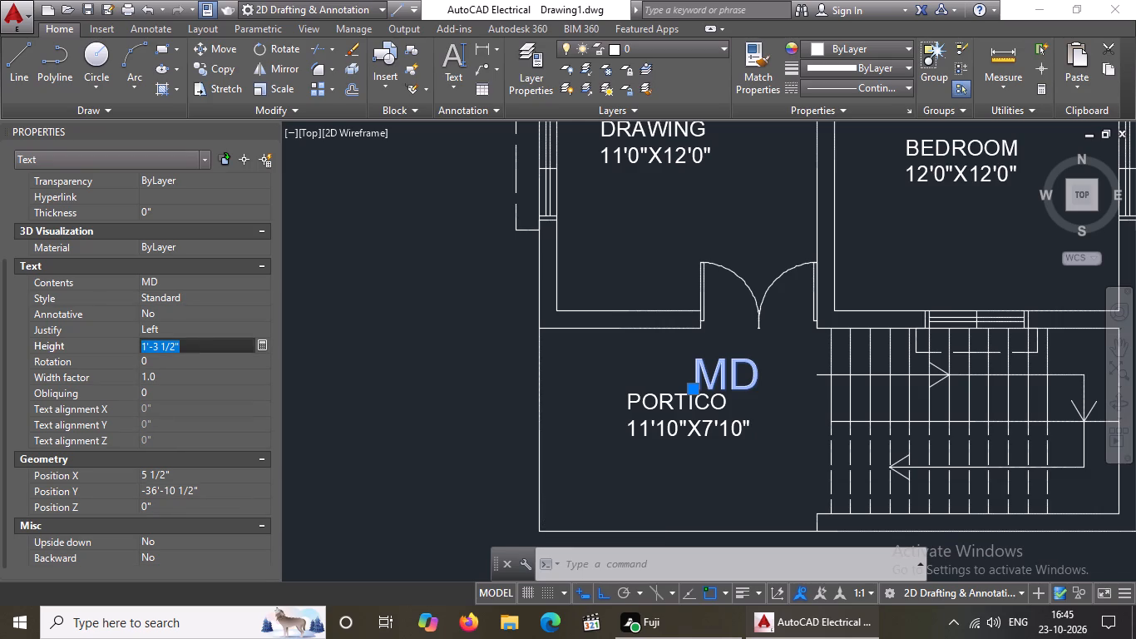
pyautogui.press('BackSpace')
pyautogui.press('BackSpace')
pyautogui.press('BackSpace')
pyautogui.write('10')
pyautogui.hotkey('shift', '"')
pyautogui.press('Return')
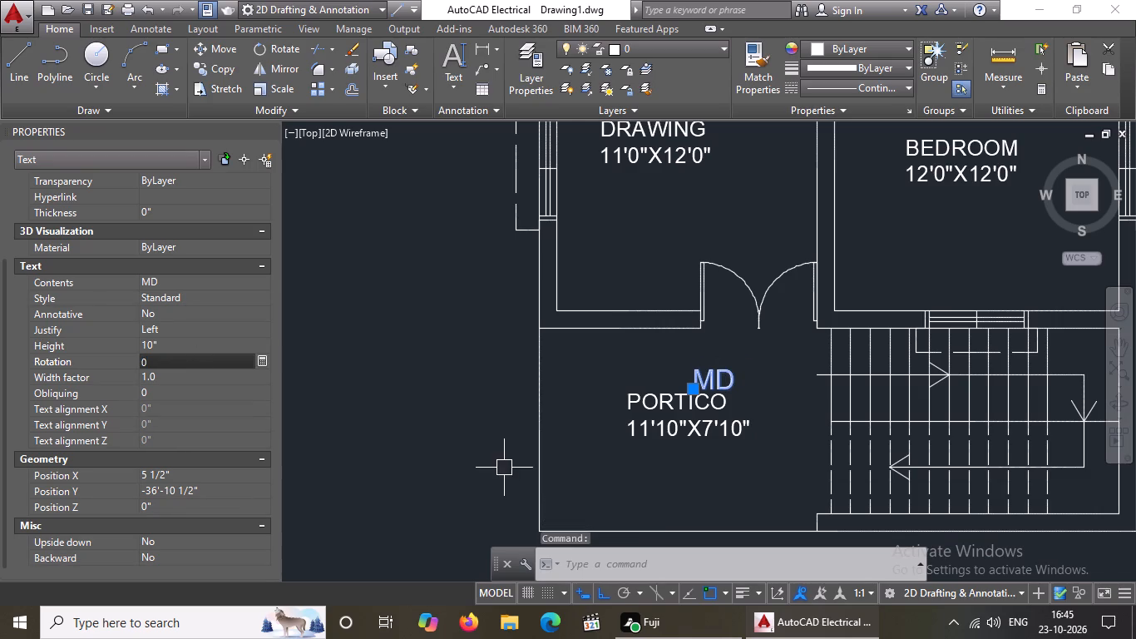
# Turn Ortho off and move the MD label up to sit centred just below the double door.
pyautogui.click(697, 390)
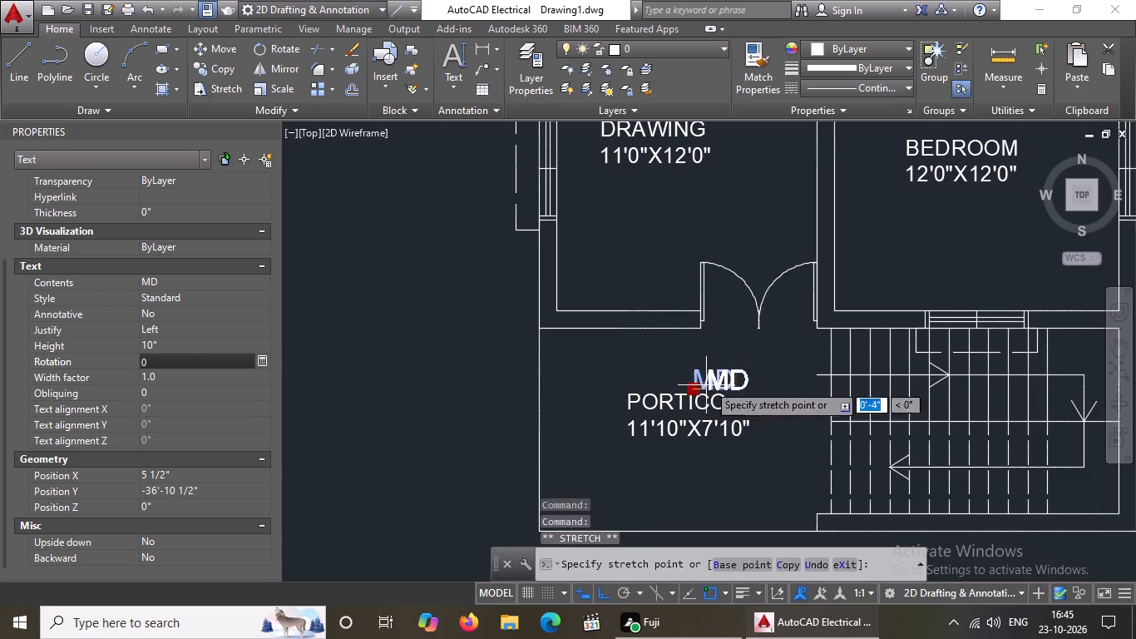
pyautogui.click(600, 597)
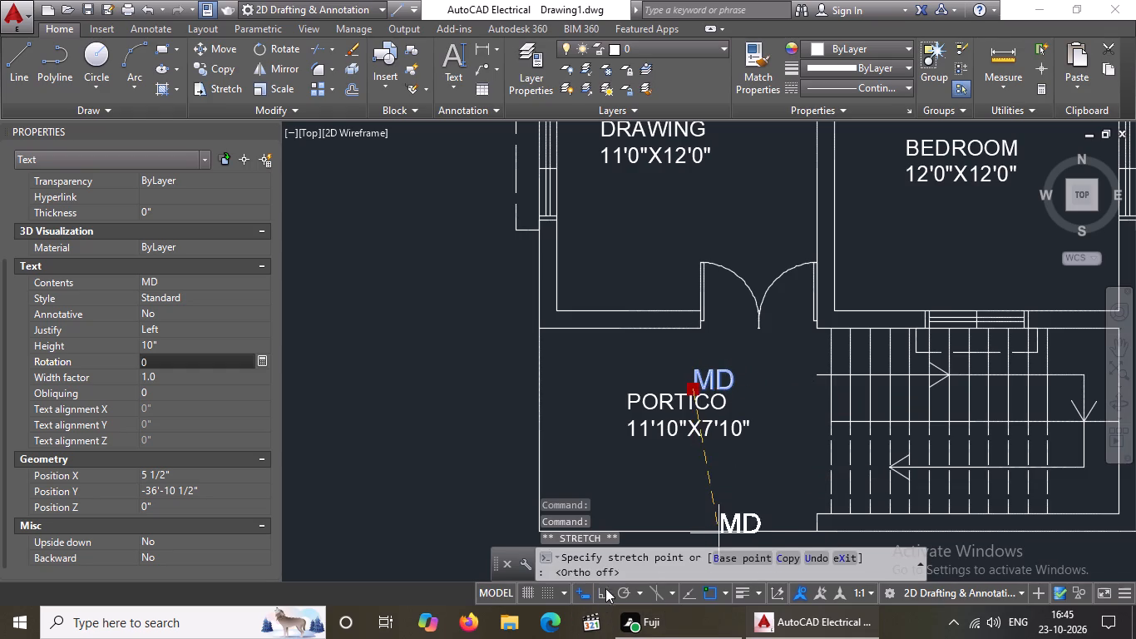
pyautogui.click(738, 353)
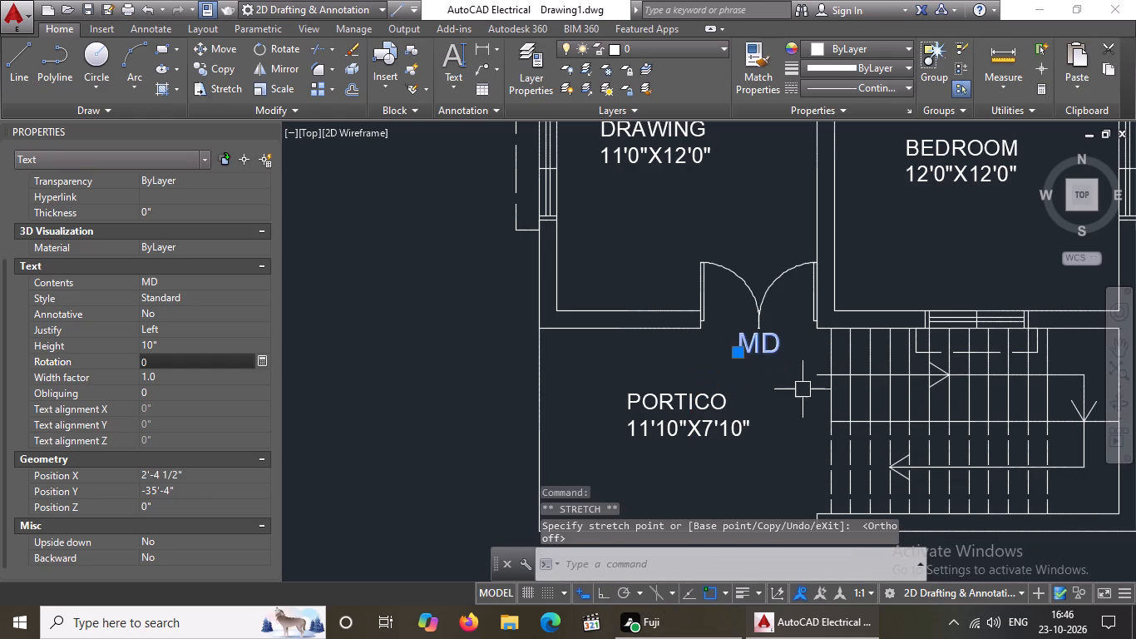
pyautogui.press('Escape')
# Copy the MD label from the main door up into the door opening between the drawing room and the living/dining room.
pyautogui.scroll(-2, 803, 392)
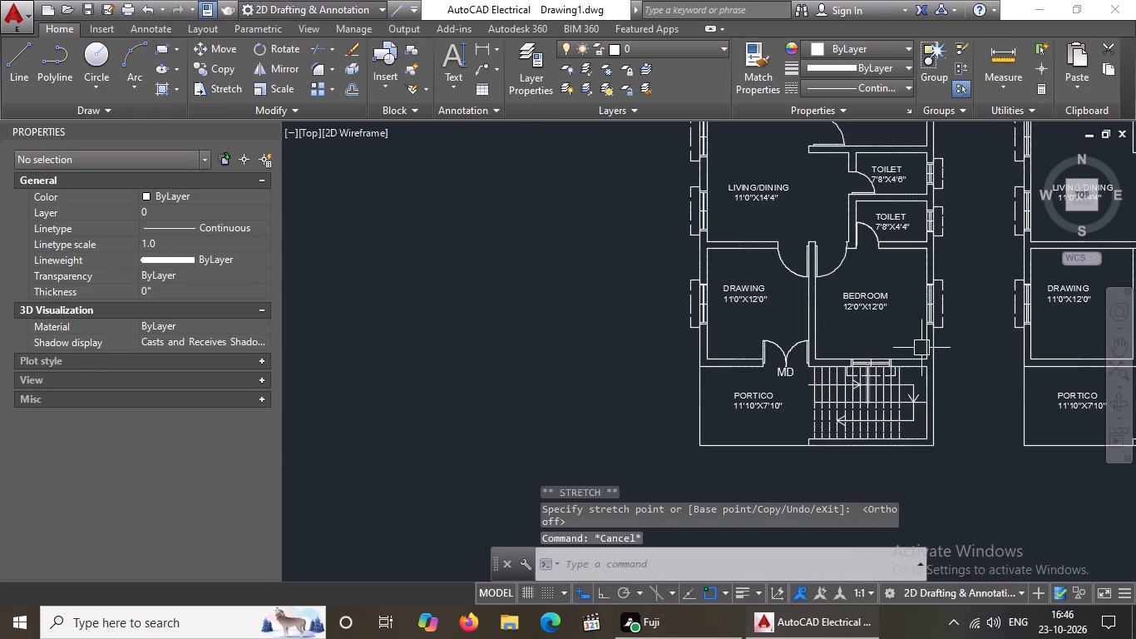
pyautogui.moveTo(916, 344); pyautogui.dragTo(816, 356, button='middle')
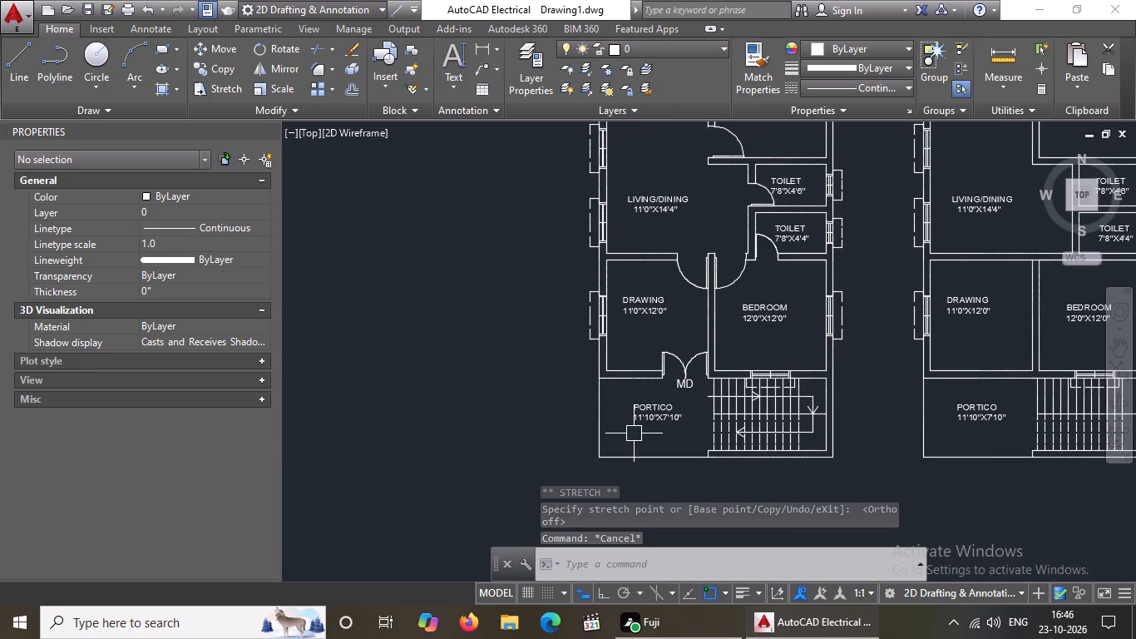
pyautogui.scroll(3, 692, 368)
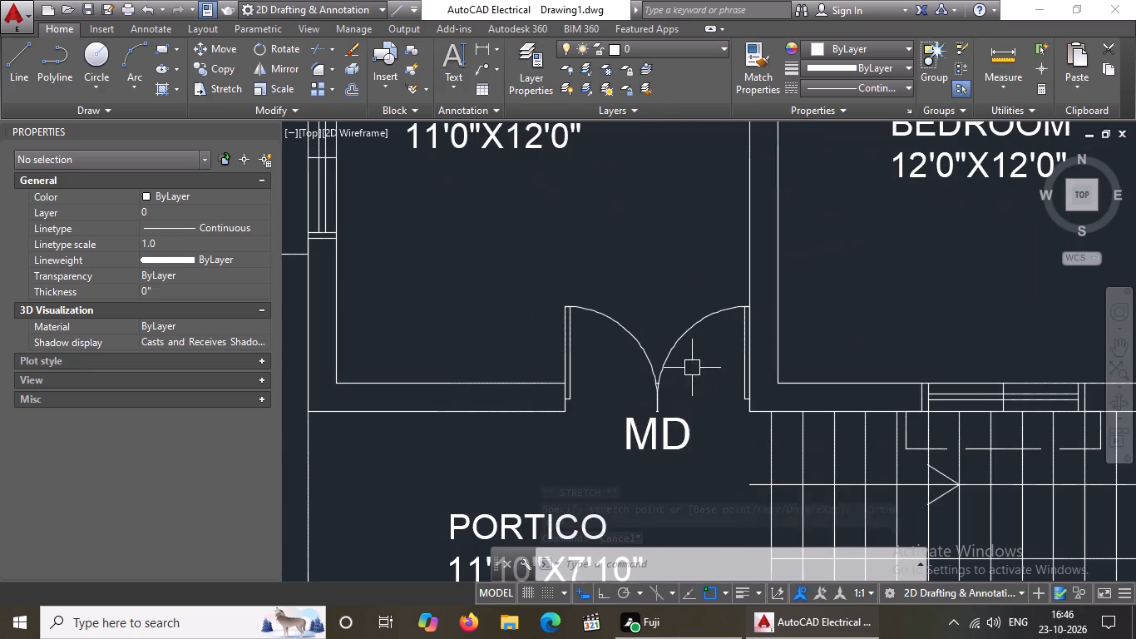
pyautogui.click(656, 443)
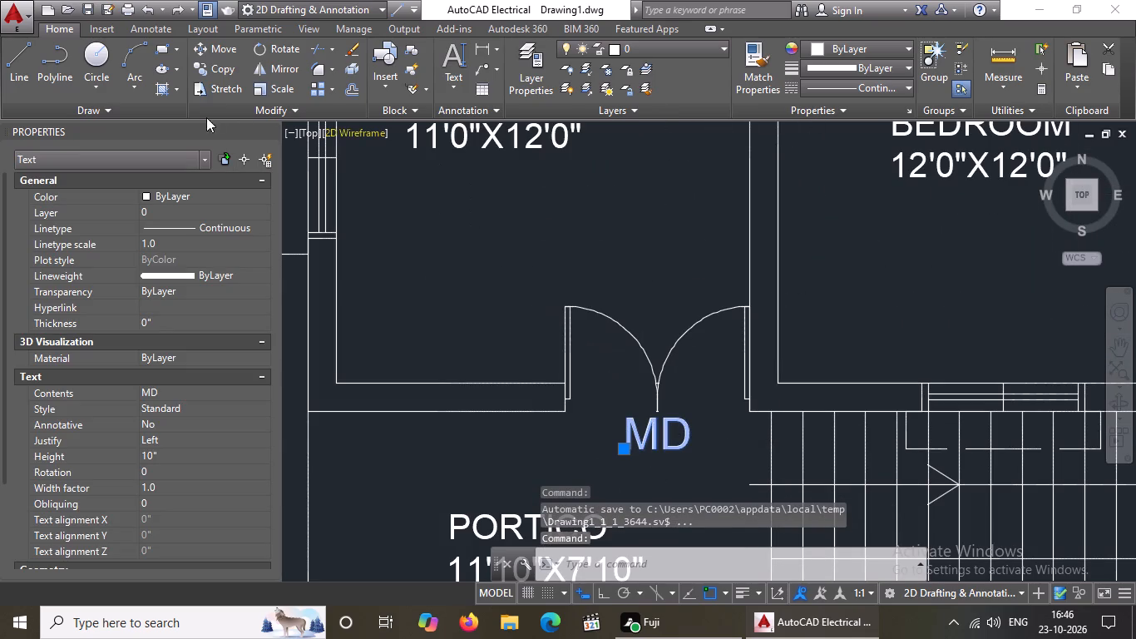
pyautogui.click(214, 62)
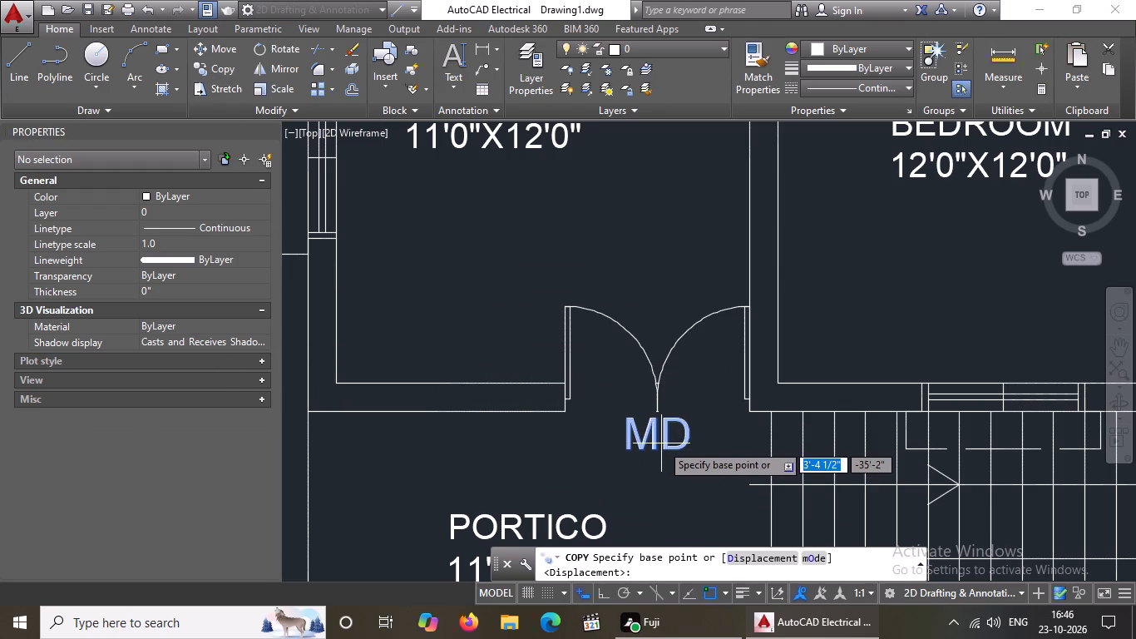
pyautogui.click(661, 441)
pyautogui.scroll(-1, 660, 438)
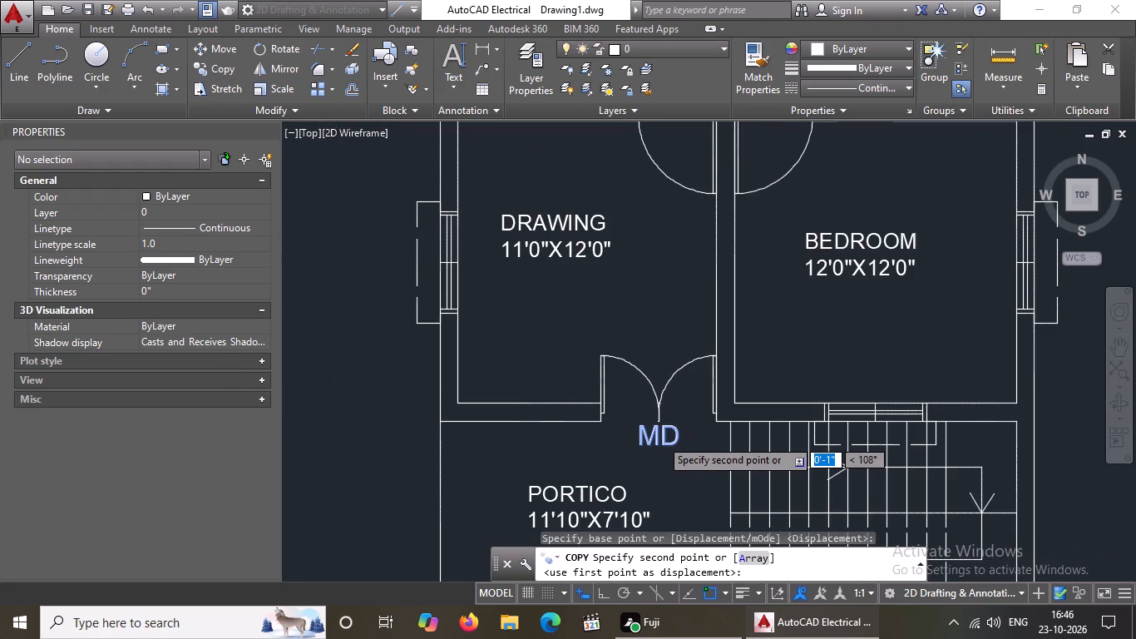
pyautogui.moveTo(661, 294); pyautogui.dragTo(661, 409, button='middle')
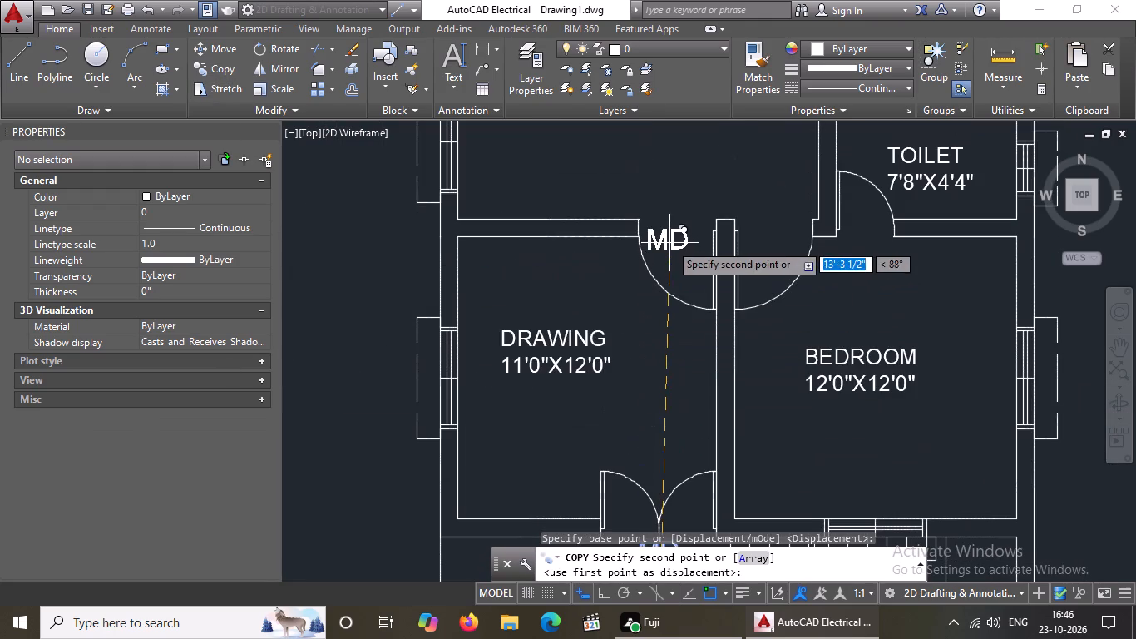
pyautogui.click(683, 236)
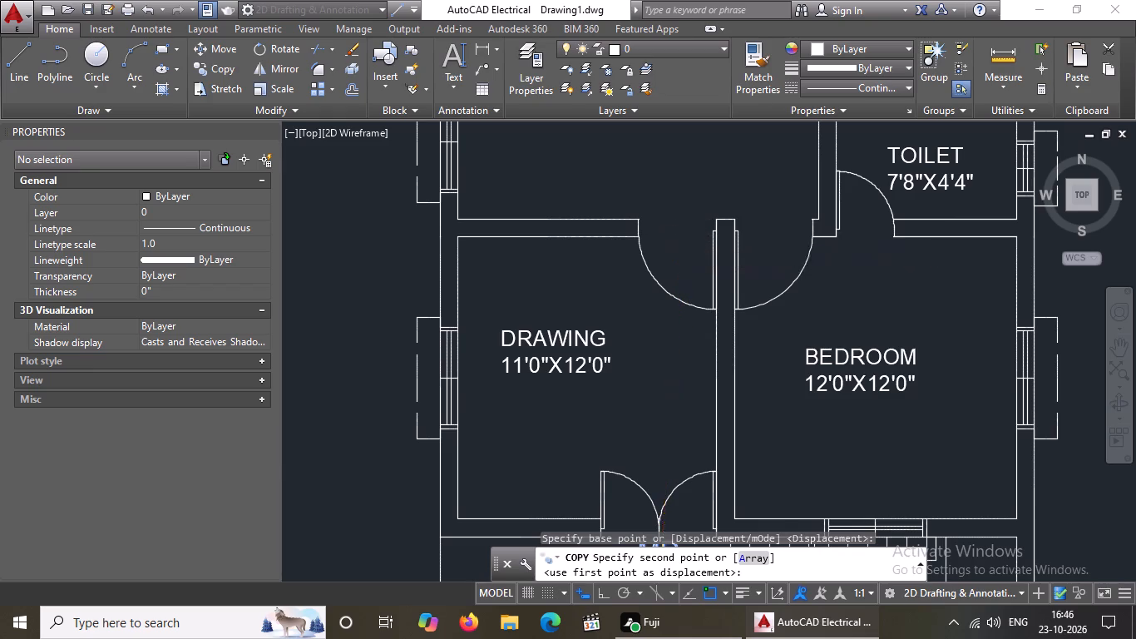
pyautogui.press('Escape')
# Change the copied label in the drawing room's upper door opening to read "D".
pyautogui.doubleClick(683, 242)
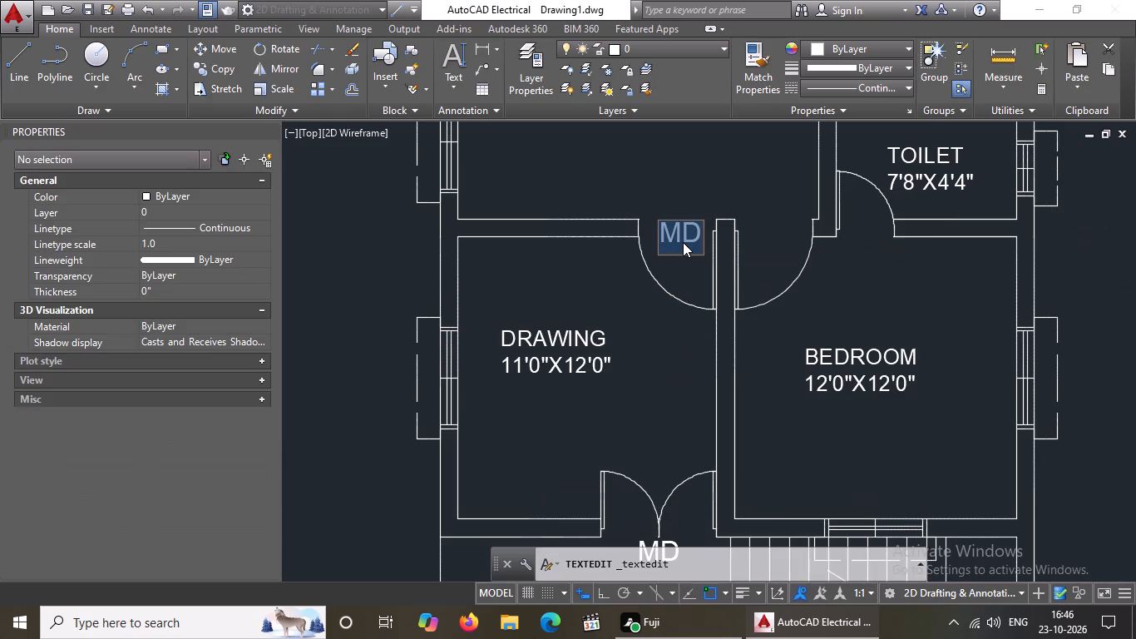
pyautogui.press('BackSpace')
pyautogui.press('BackSpace')
pyautogui.press('BackSpace')
pyautogui.press('d')
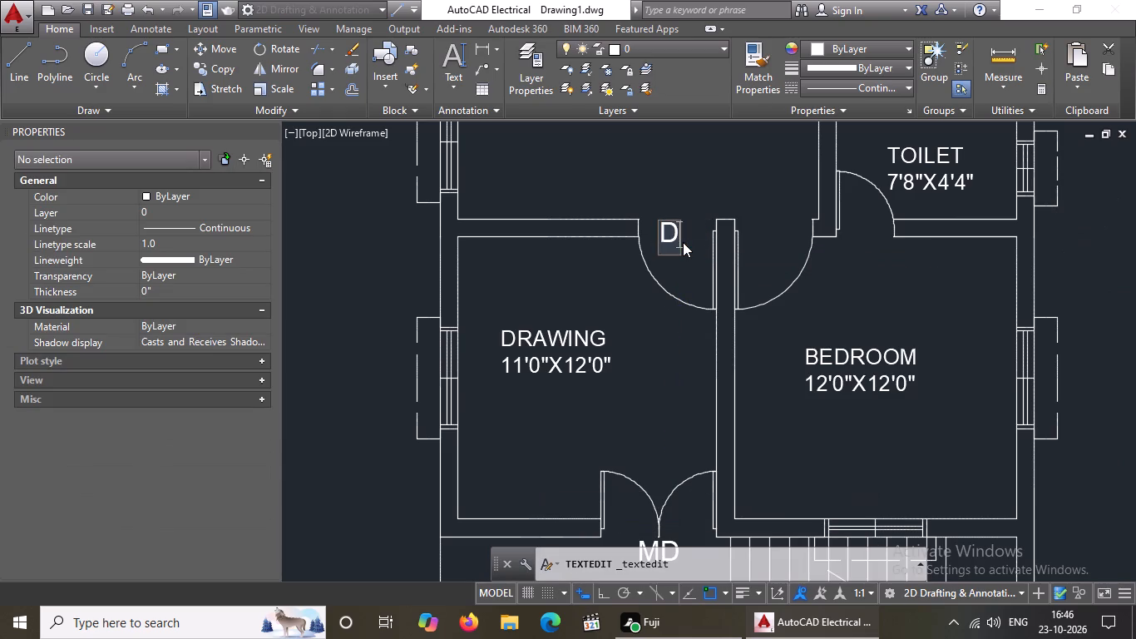
pyautogui.press('Return')
# Nudge the D label about 3 1/2" to the right within the drawing room's upper door opening.
pyautogui.click(674, 226)
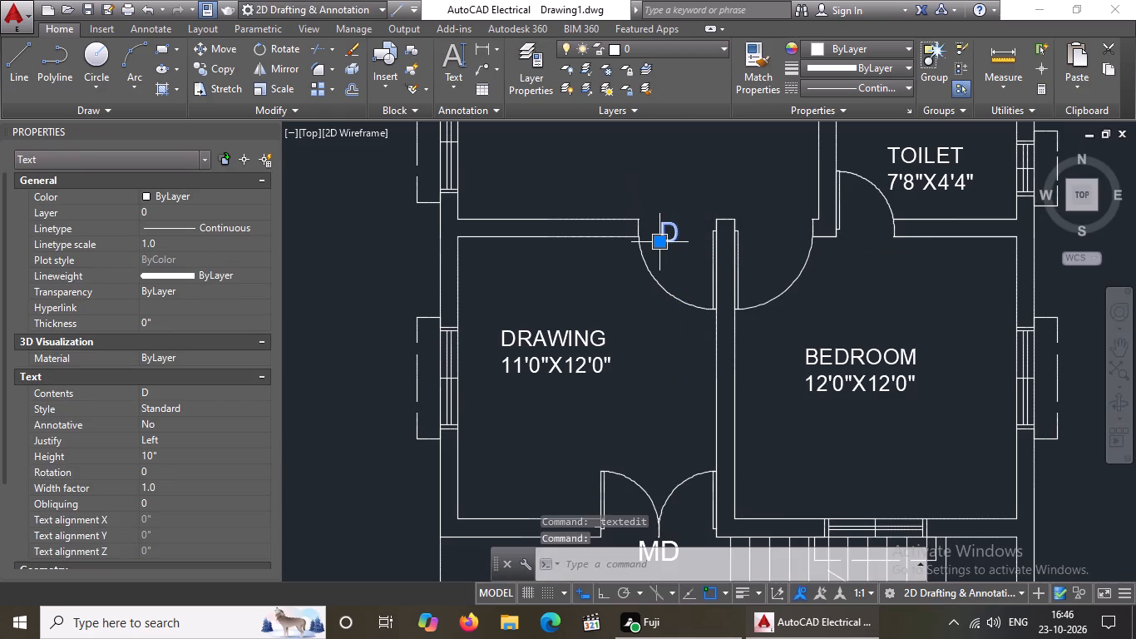
pyautogui.click(661, 245)
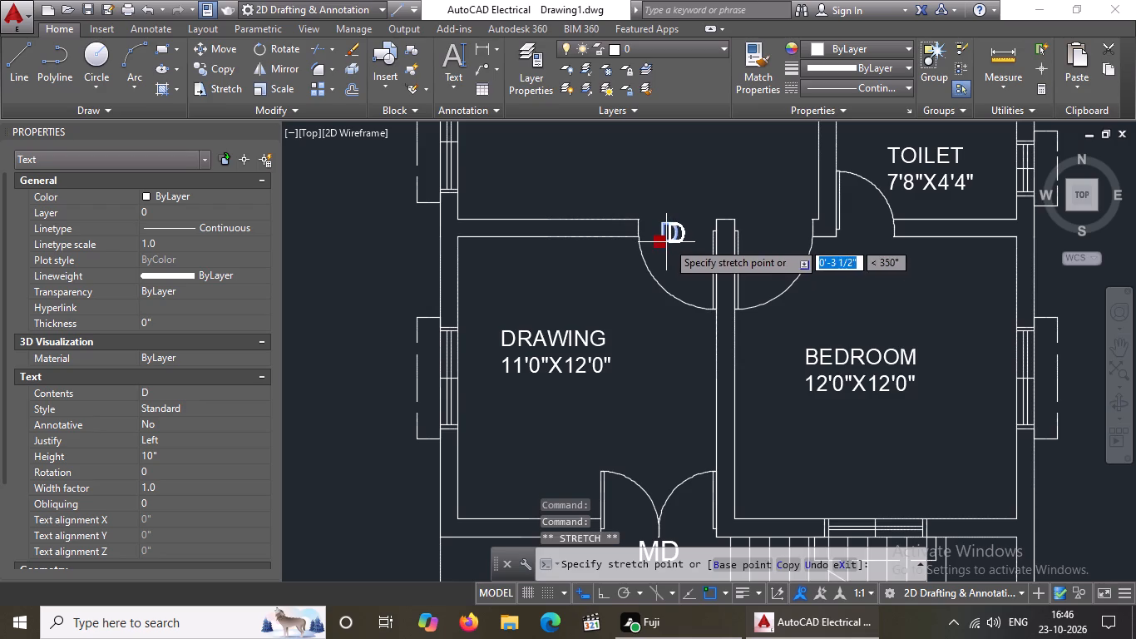
pyautogui.click(667, 241)
pyautogui.press('Escape')
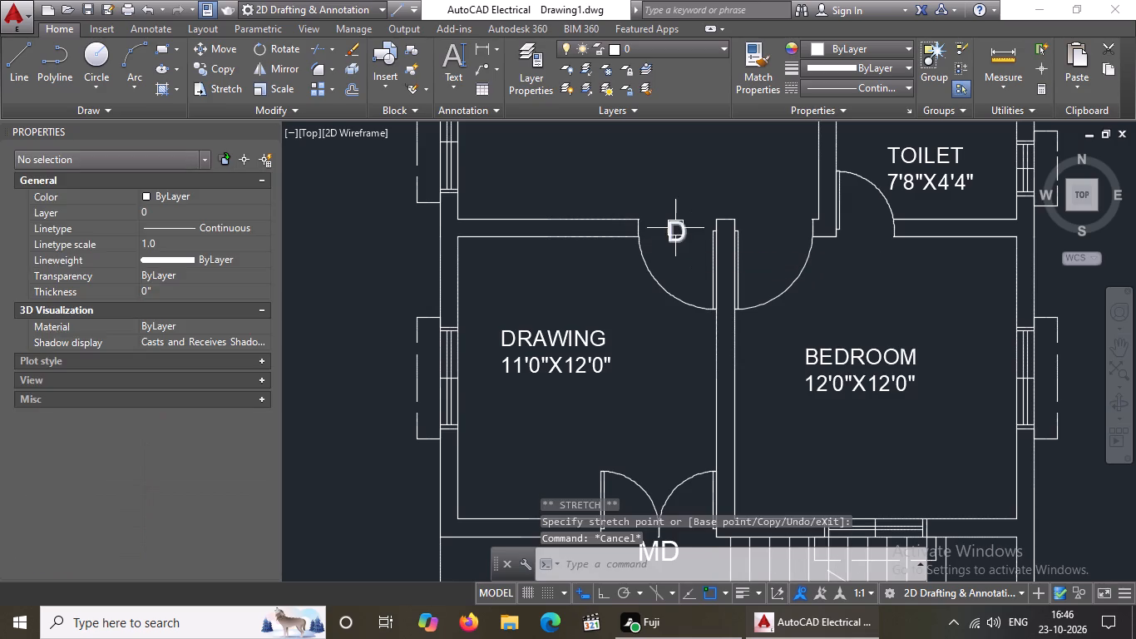
# Copy the D label to the front bedroom door, the 7'8"X4'4" toilet door and the 7'8"X4'6" toilet door.
pyautogui.click(675, 228)
pyautogui.click(208, 62)
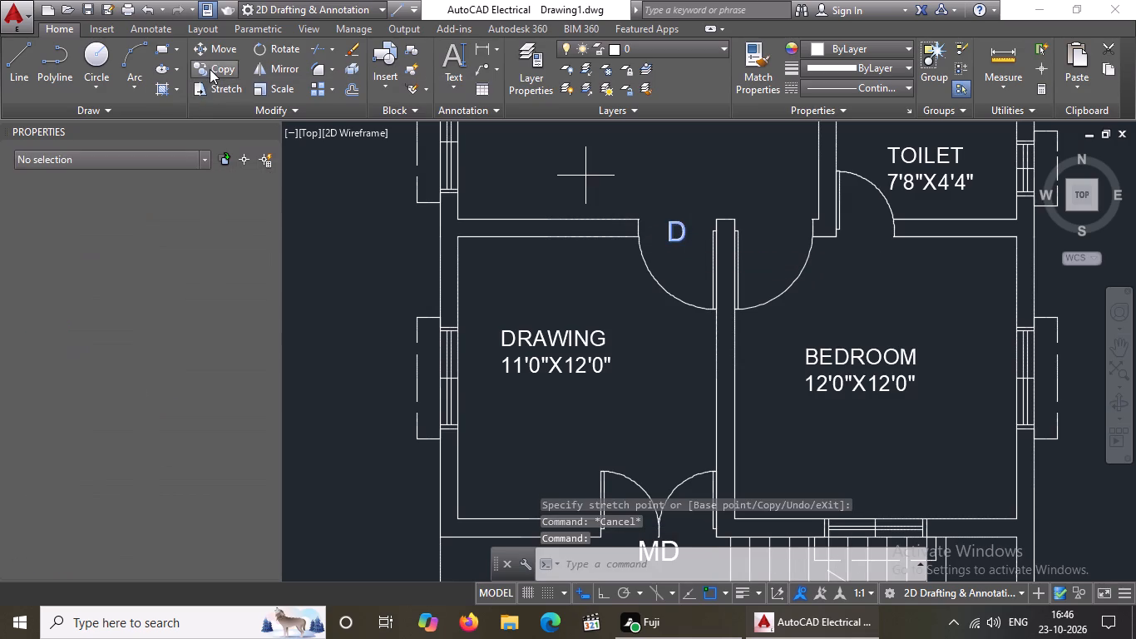
pyautogui.click(678, 230)
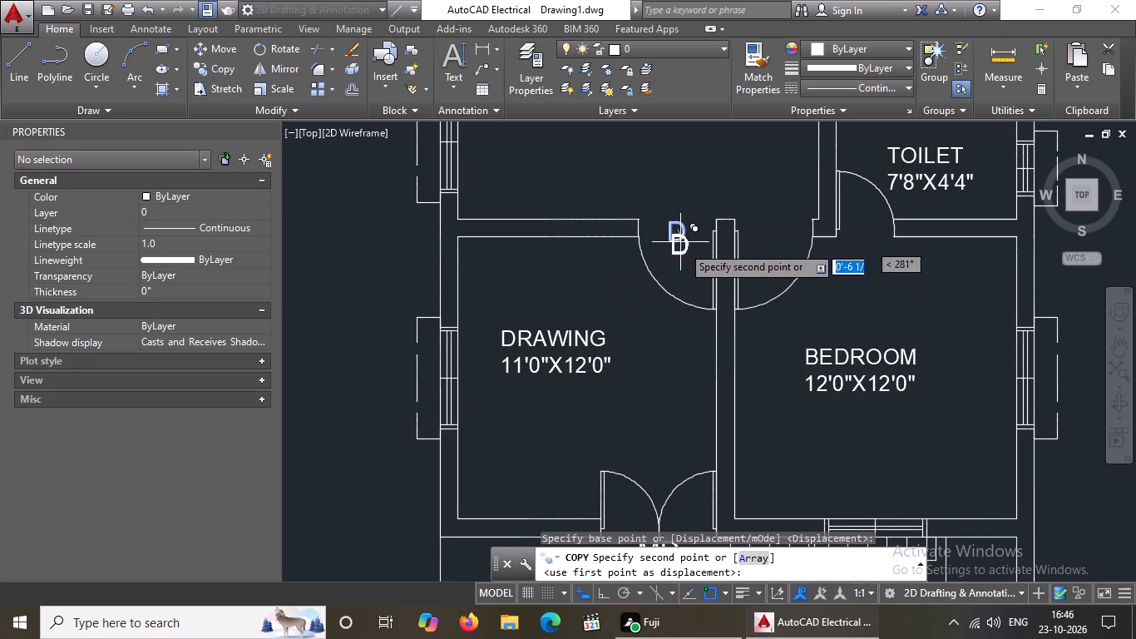
pyautogui.click(773, 233)
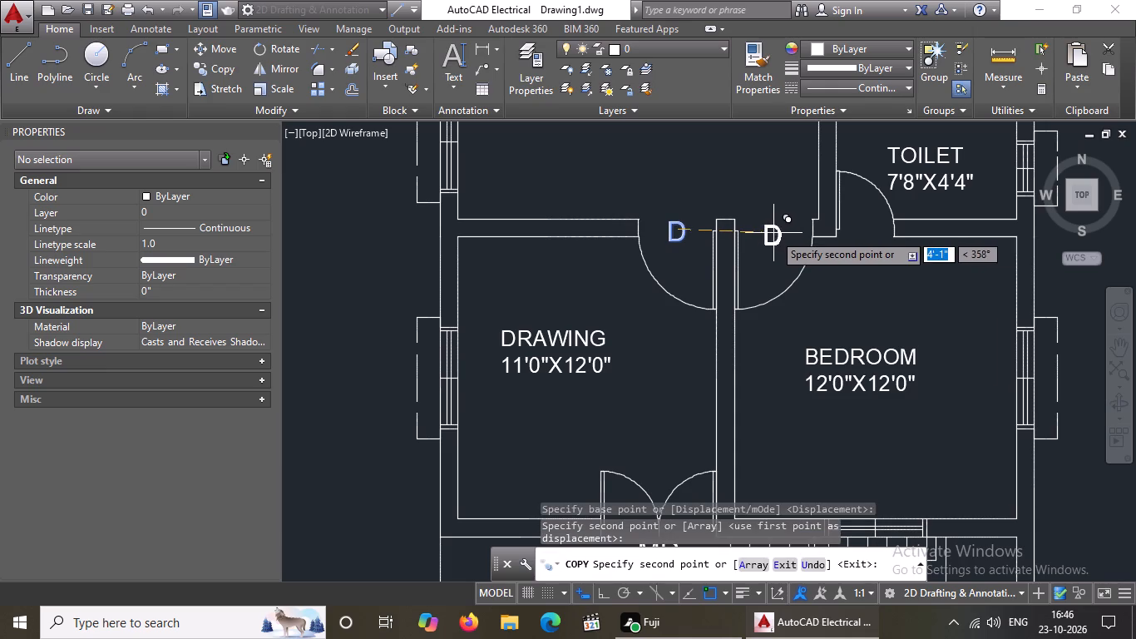
pyautogui.scroll(-2, 775, 233)
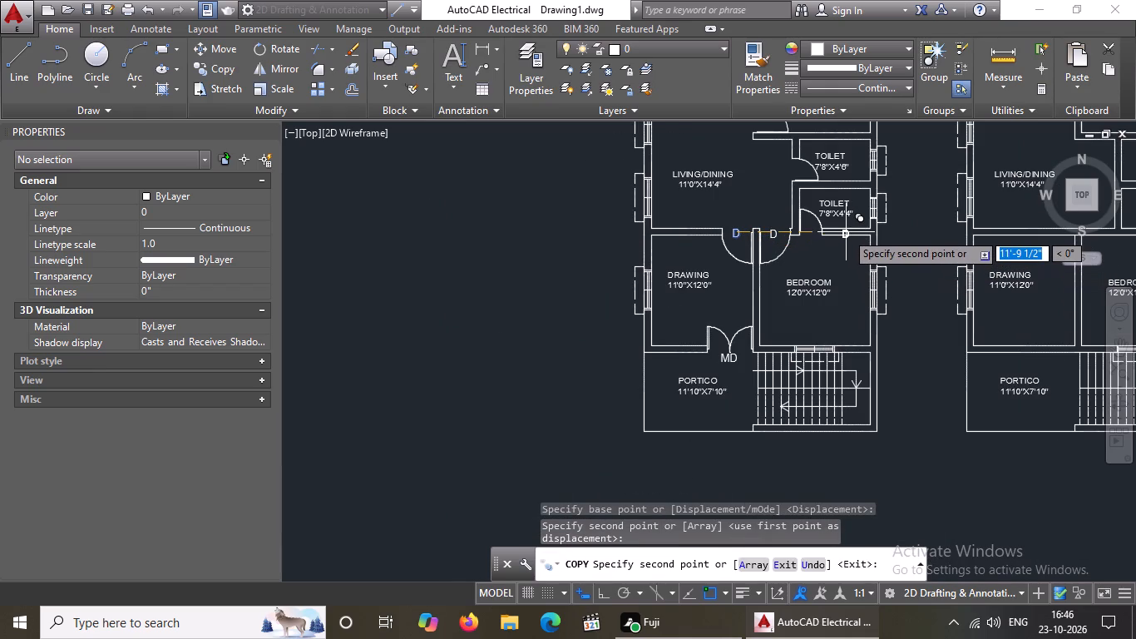
pyautogui.scroll(2, 813, 224)
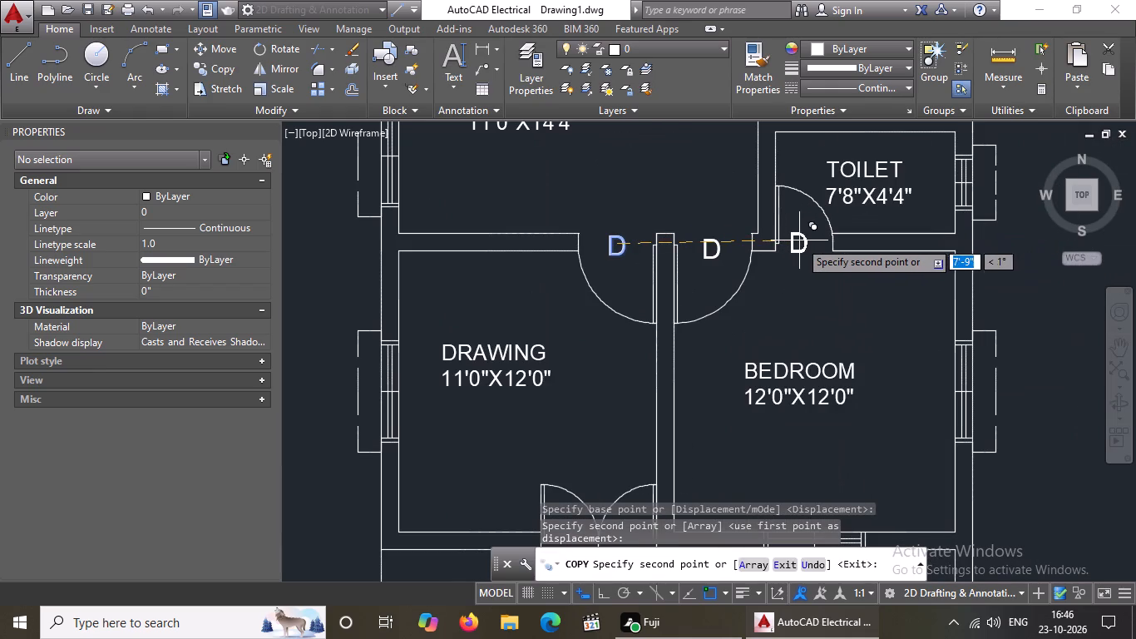
pyautogui.click(802, 237)
pyautogui.scroll(-1, 803, 236)
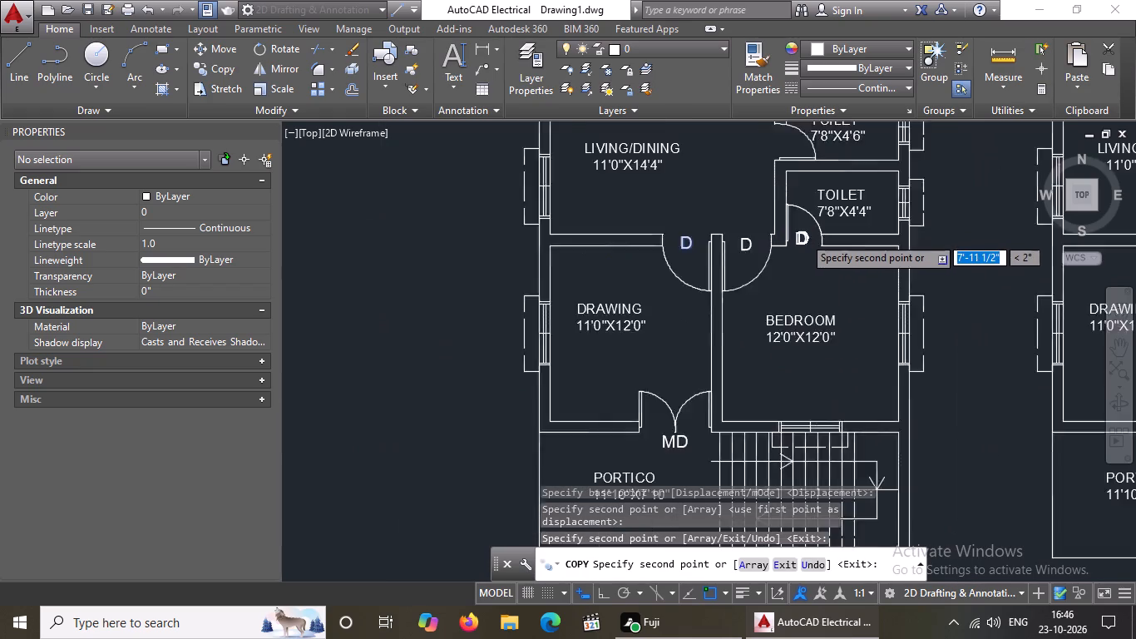
pyautogui.scroll(-1, 803, 236)
pyautogui.moveTo(786, 179); pyautogui.dragTo(781, 237, button='middle')
pyautogui.scroll(2, 778, 228)
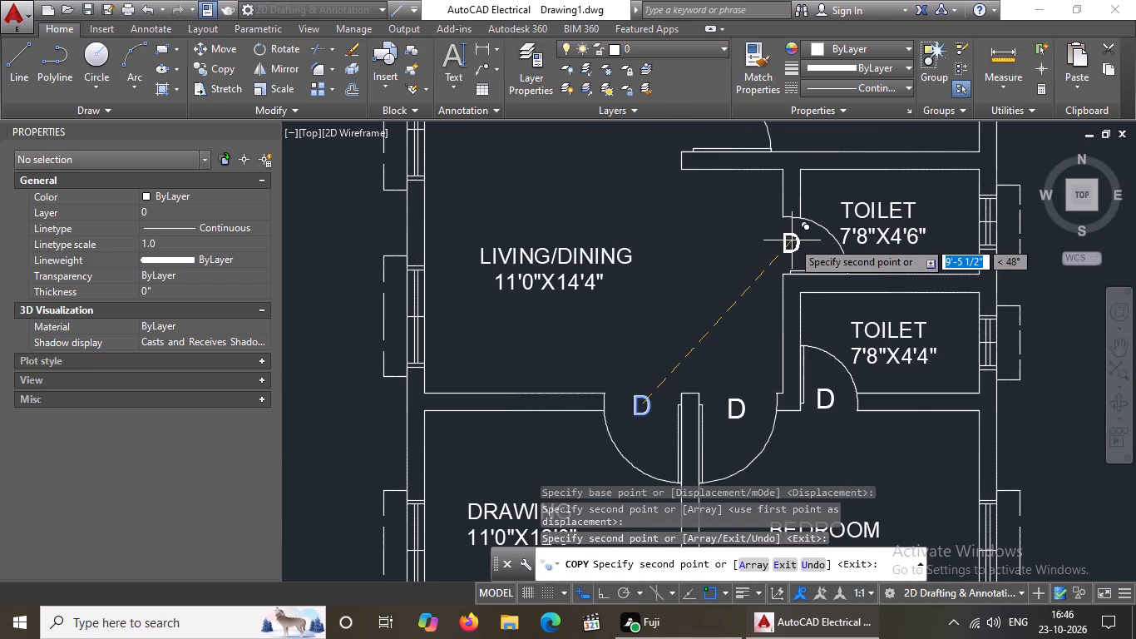
pyautogui.click(792, 240)
# Continue copying the D label to the master bedroom door and the kitchen door, and finish the Copy command.
pyautogui.scroll(-2, 805, 255)
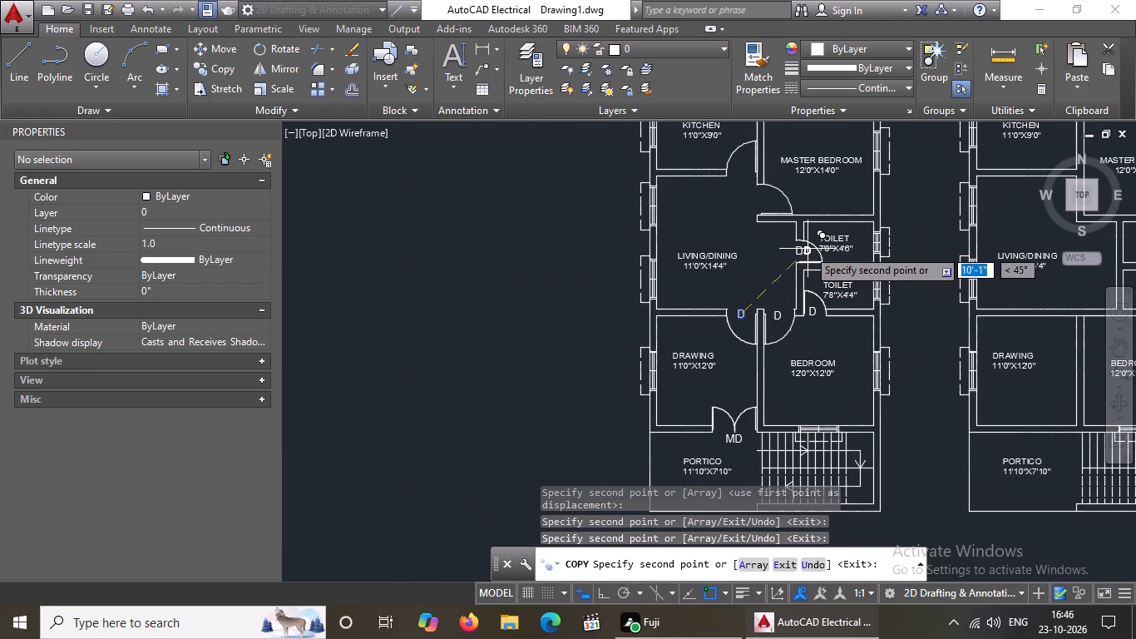
pyautogui.moveTo(807, 248); pyautogui.dragTo(789, 331, button='middle')
pyautogui.scroll(1, 755, 274)
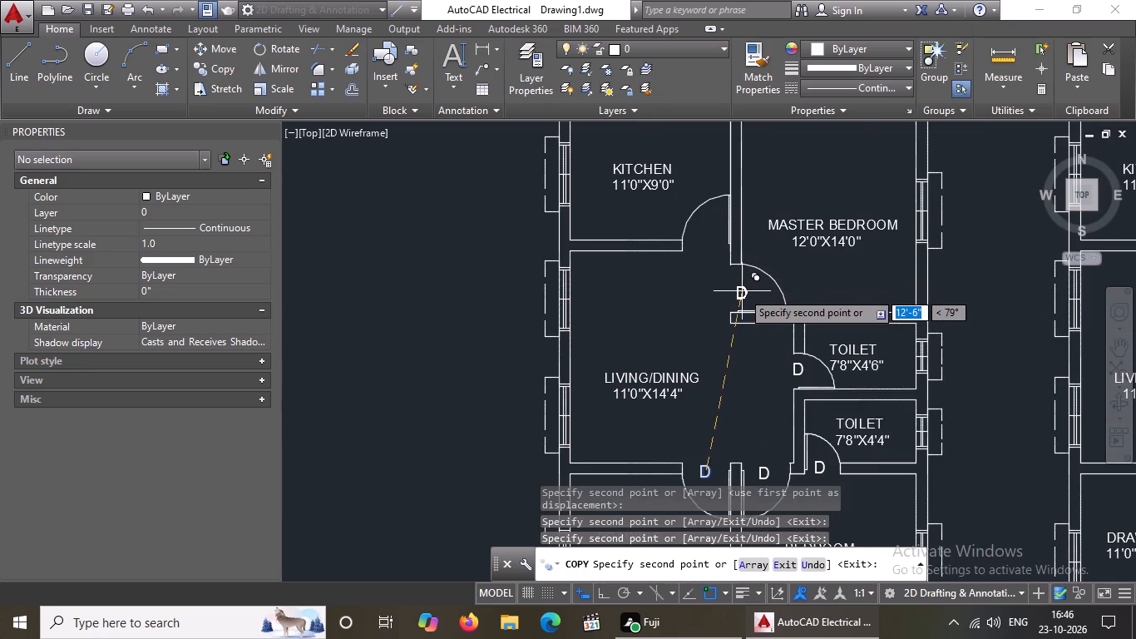
pyautogui.scroll(2, 737, 290)
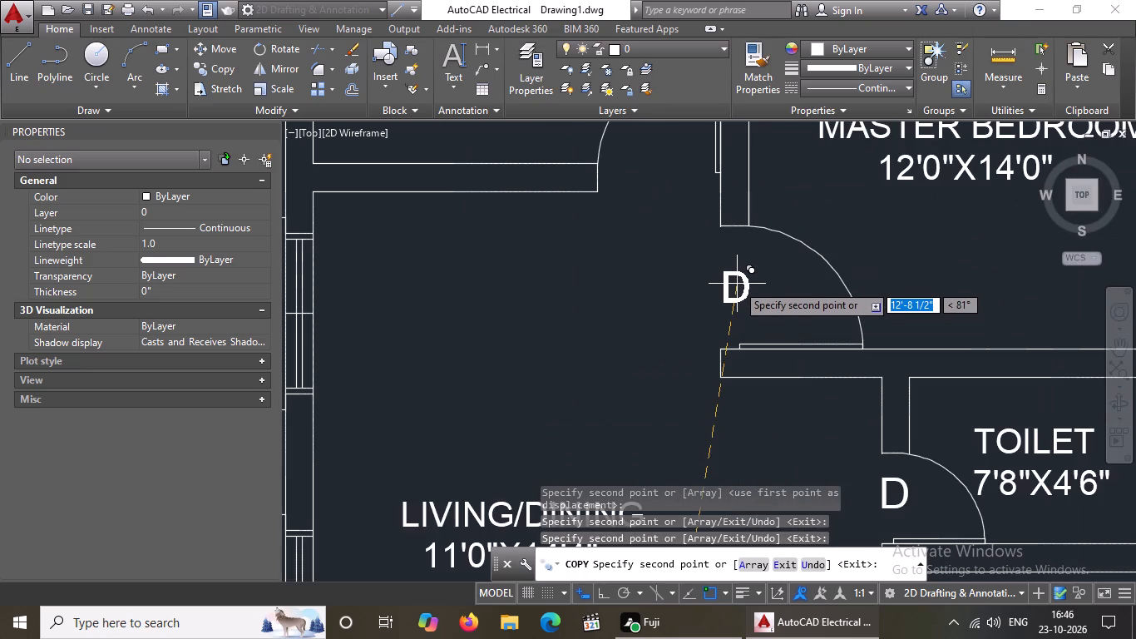
pyautogui.click(737, 284)
pyautogui.scroll(-2, 737, 283)
pyautogui.scroll(2, 714, 240)
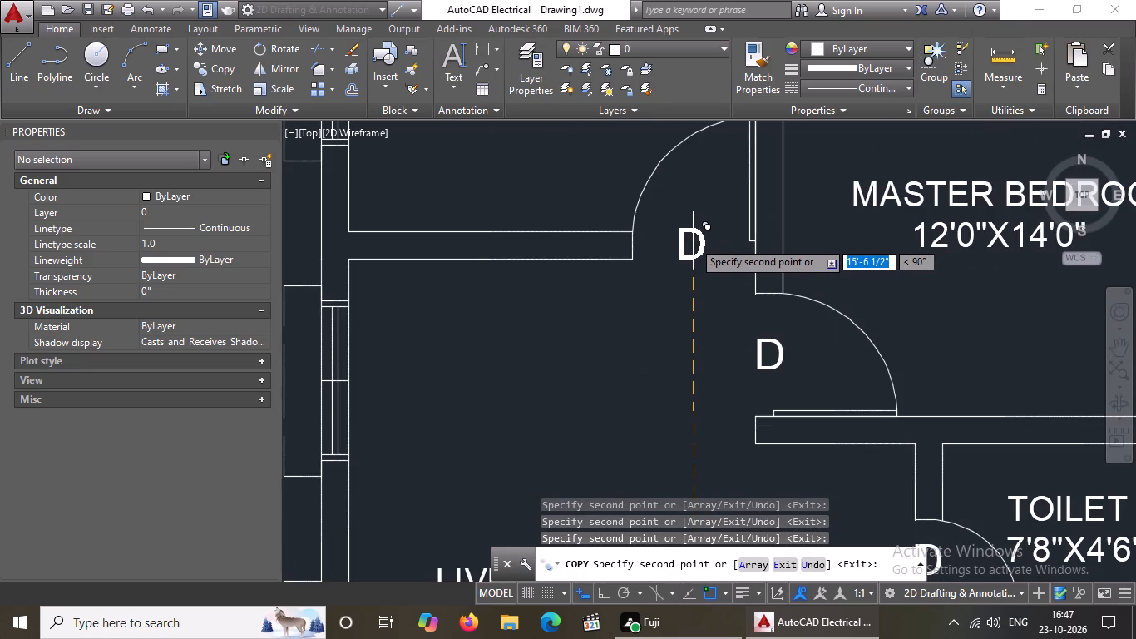
pyautogui.click(693, 240)
pyautogui.scroll(-3, 709, 245)
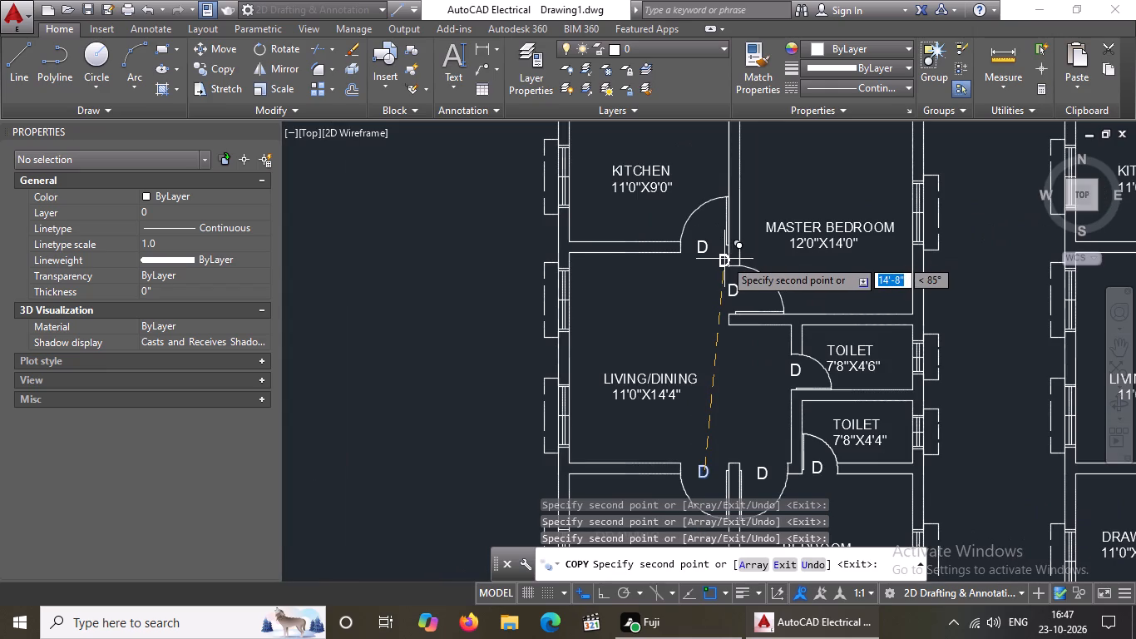
pyautogui.scroll(-2, 724, 259)
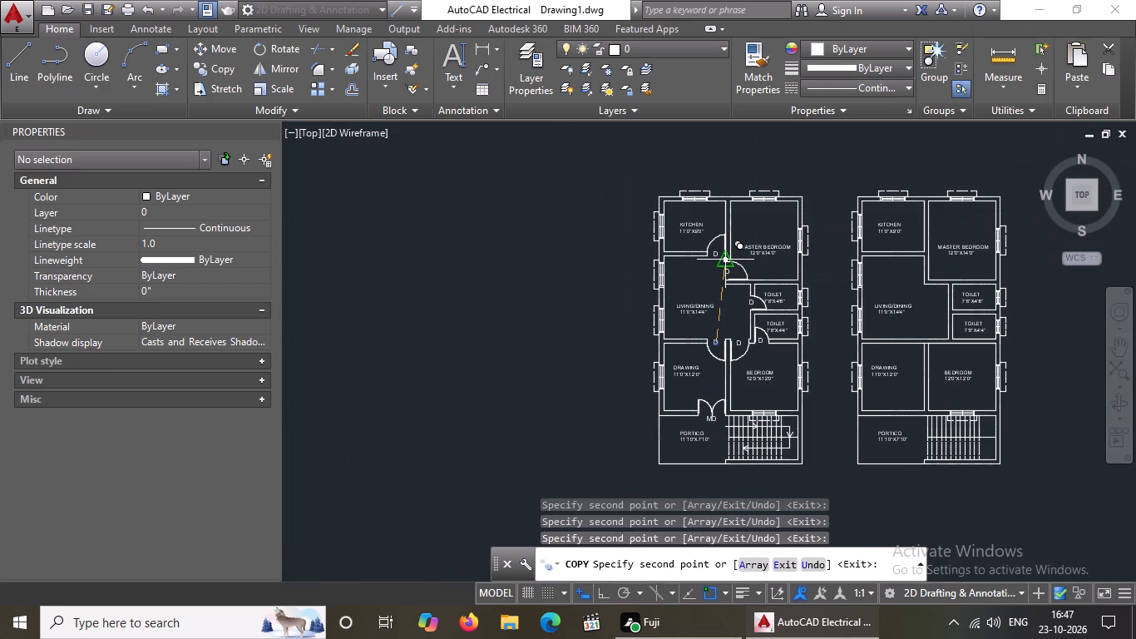
pyautogui.moveTo(765, 270); pyautogui.dragTo(715, 301, button='middle')
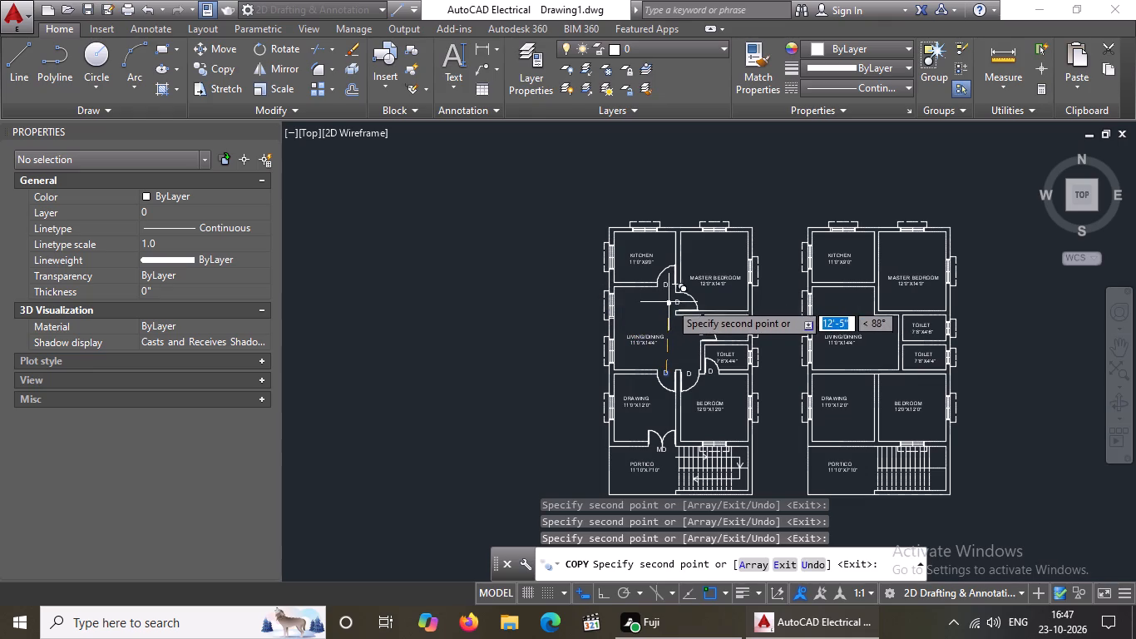
pyautogui.scroll(-1, 712, 304)
pyautogui.scroll(4, 688, 292)
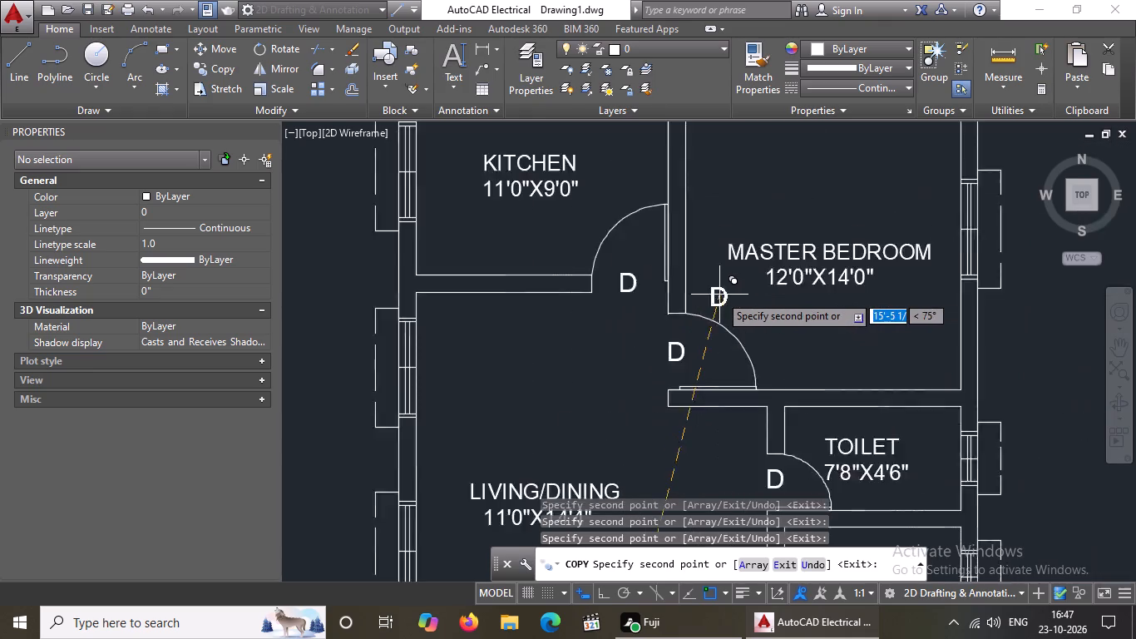
pyautogui.scroll(1, 719, 295)
pyautogui.press('Escape')
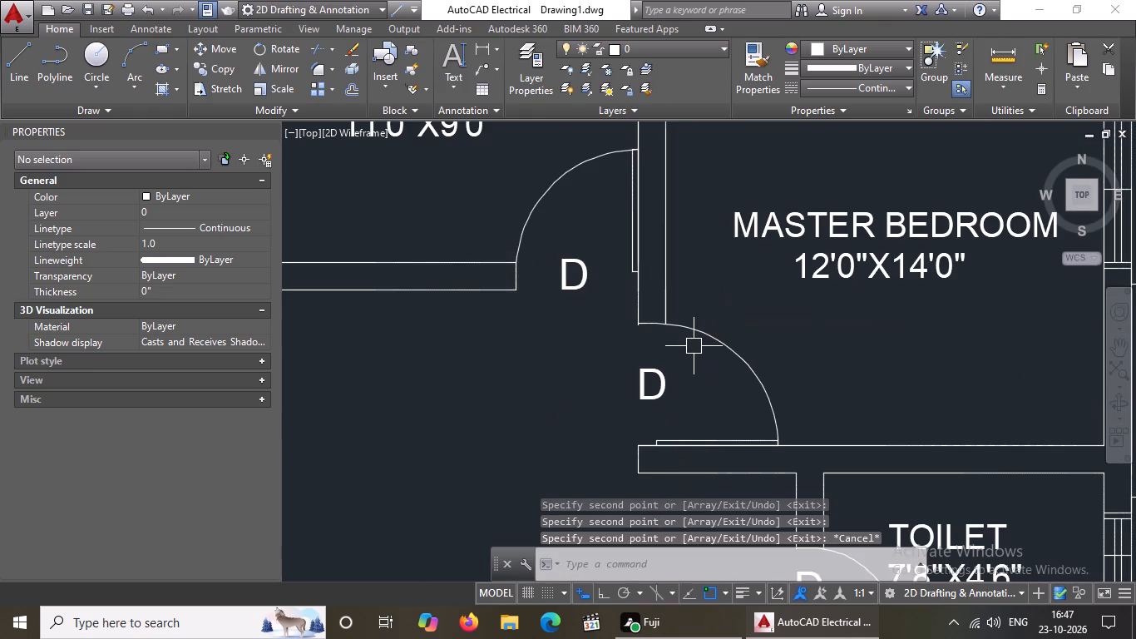
# Delete the door block in the opening between the drawing room and the living/dining room.
pyautogui.scroll(-2, 689, 364)
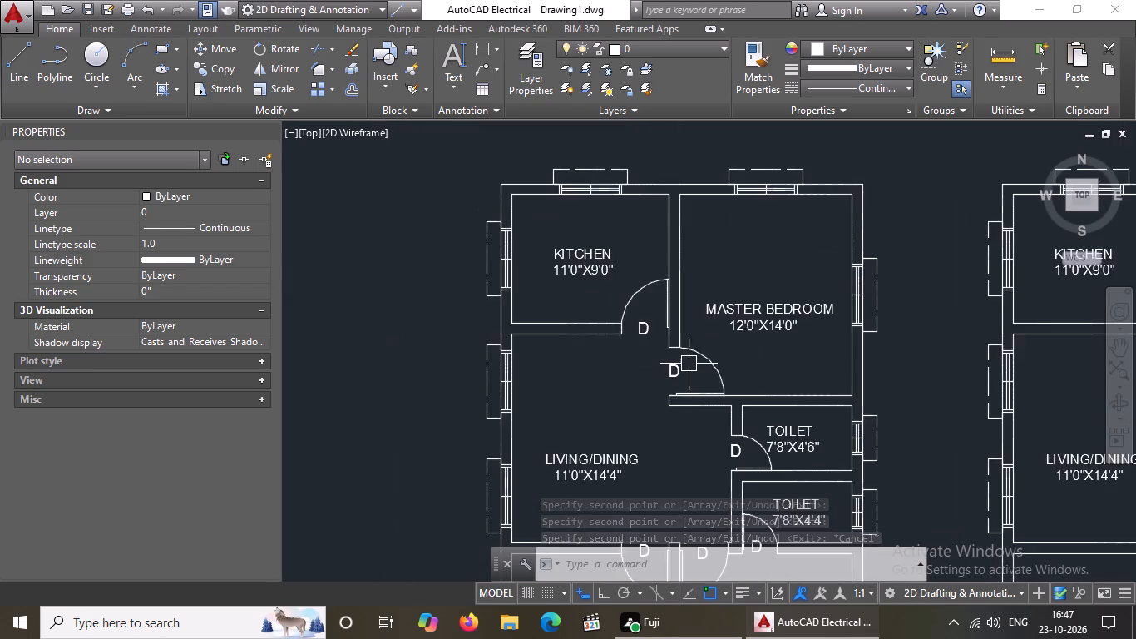
pyautogui.scroll(-1, 691, 364)
pyautogui.moveTo(721, 442); pyautogui.dragTo(721, 350, button='middle')
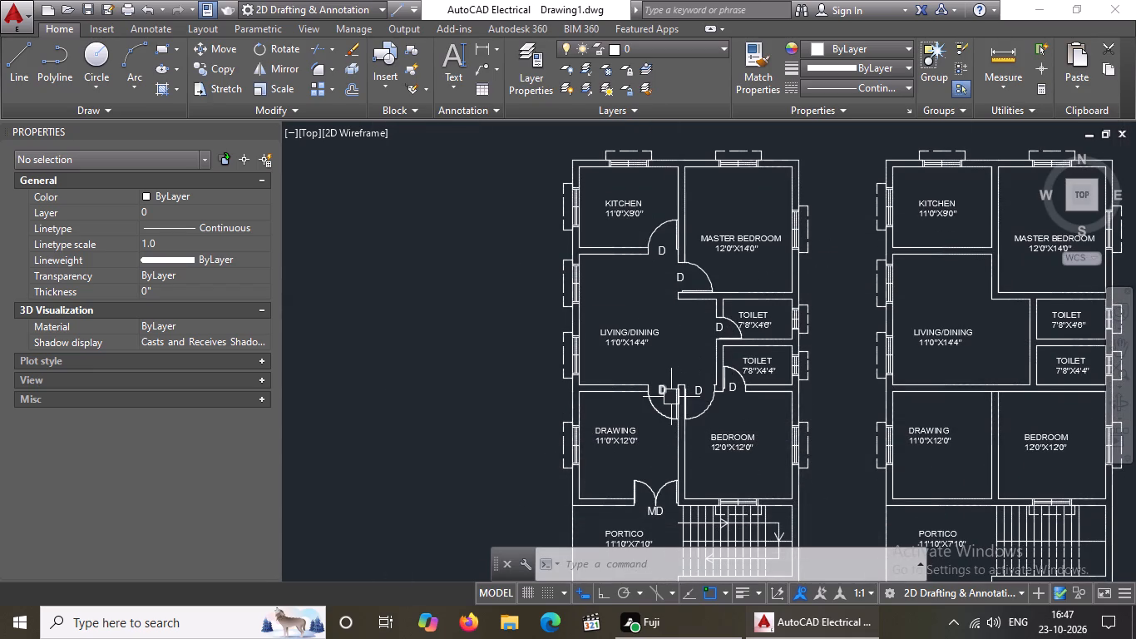
pyautogui.moveTo(671, 397); pyautogui.dragTo(665, 388, button='middle')
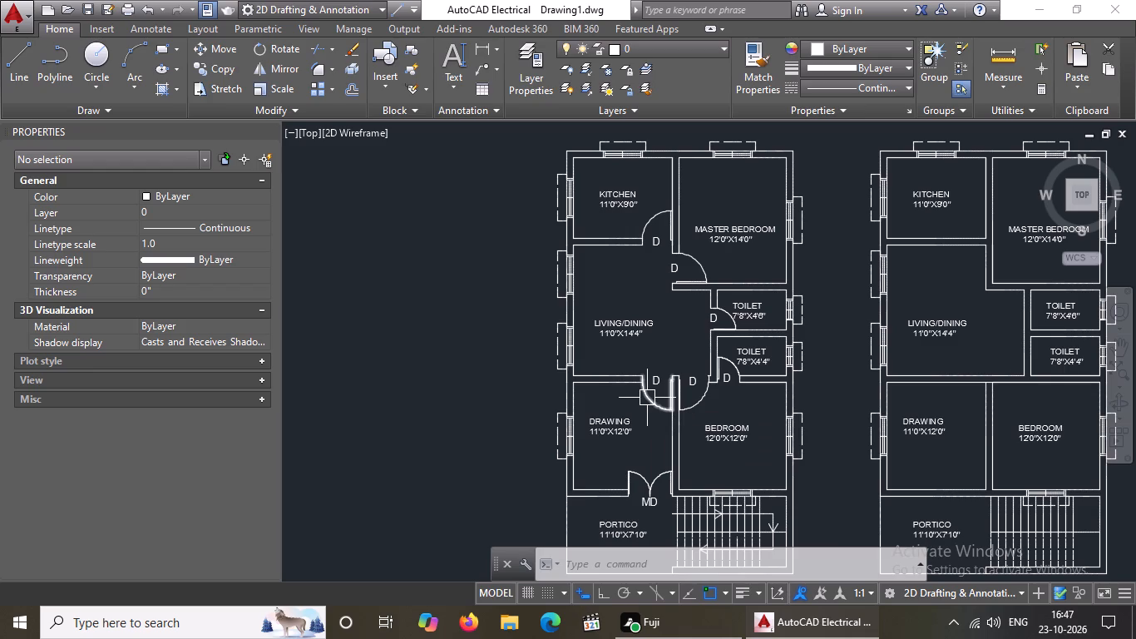
pyautogui.scroll(2, 649, 393)
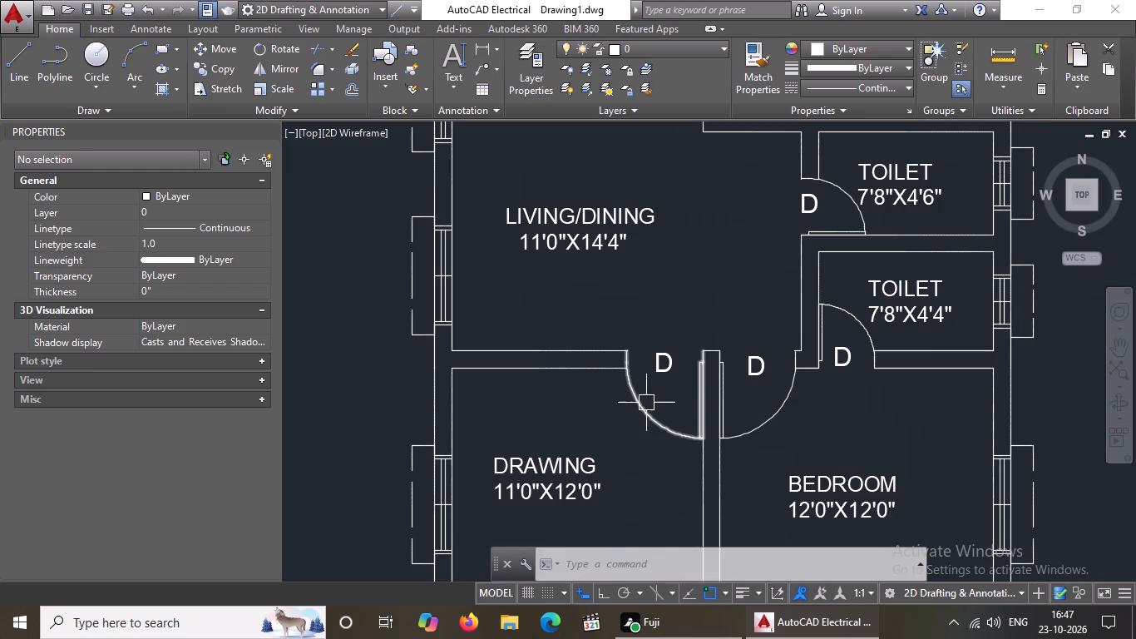
pyautogui.click(646, 404)
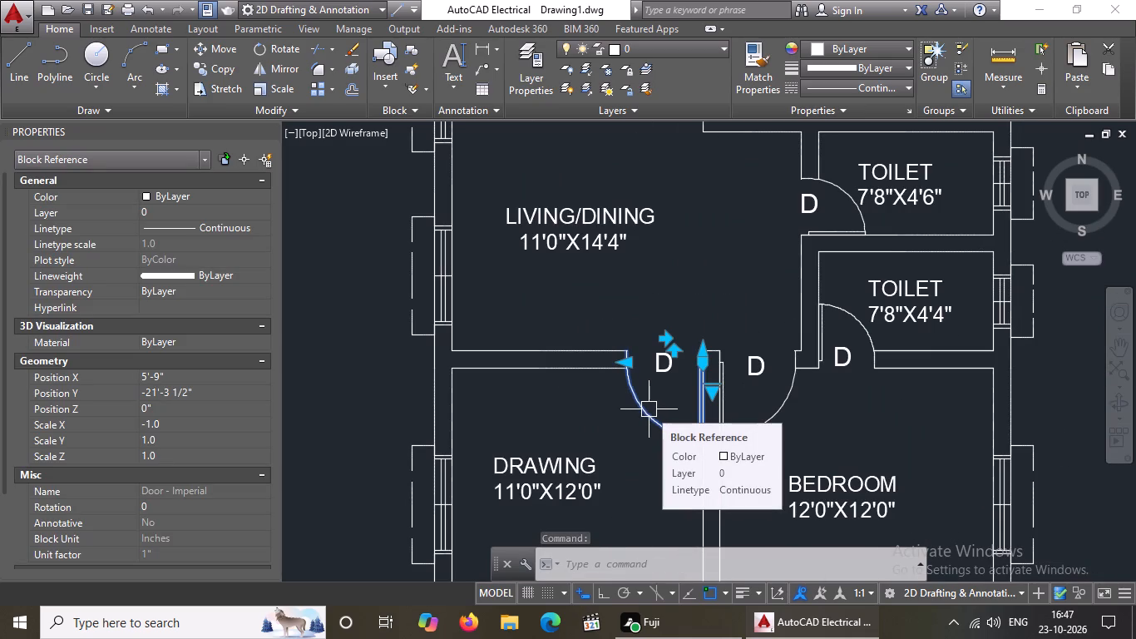
pyautogui.press('Delete')
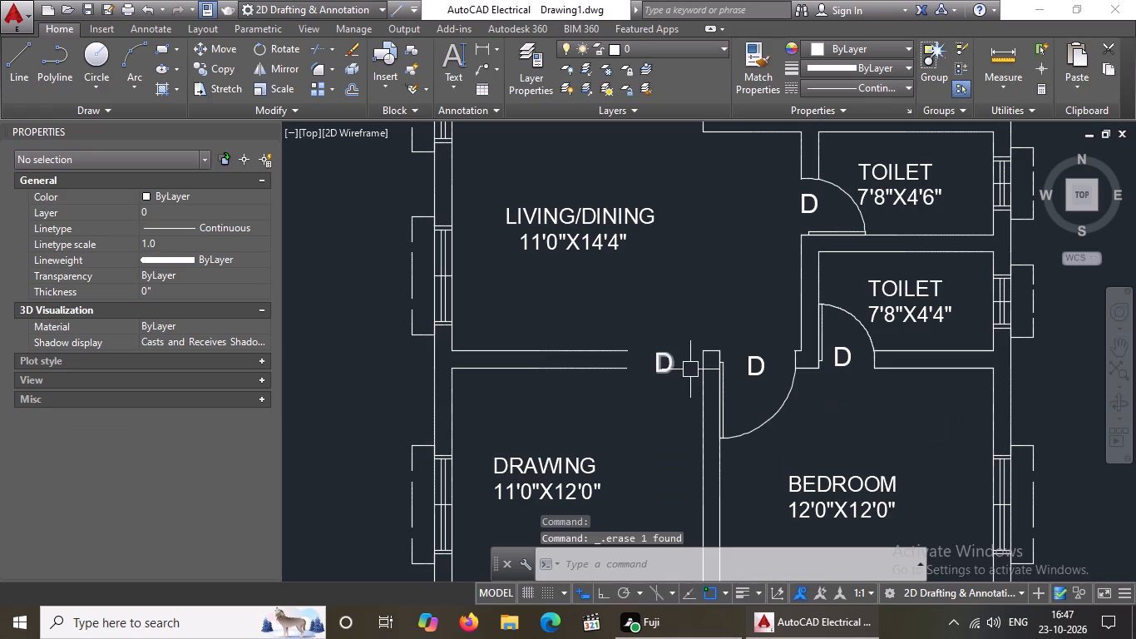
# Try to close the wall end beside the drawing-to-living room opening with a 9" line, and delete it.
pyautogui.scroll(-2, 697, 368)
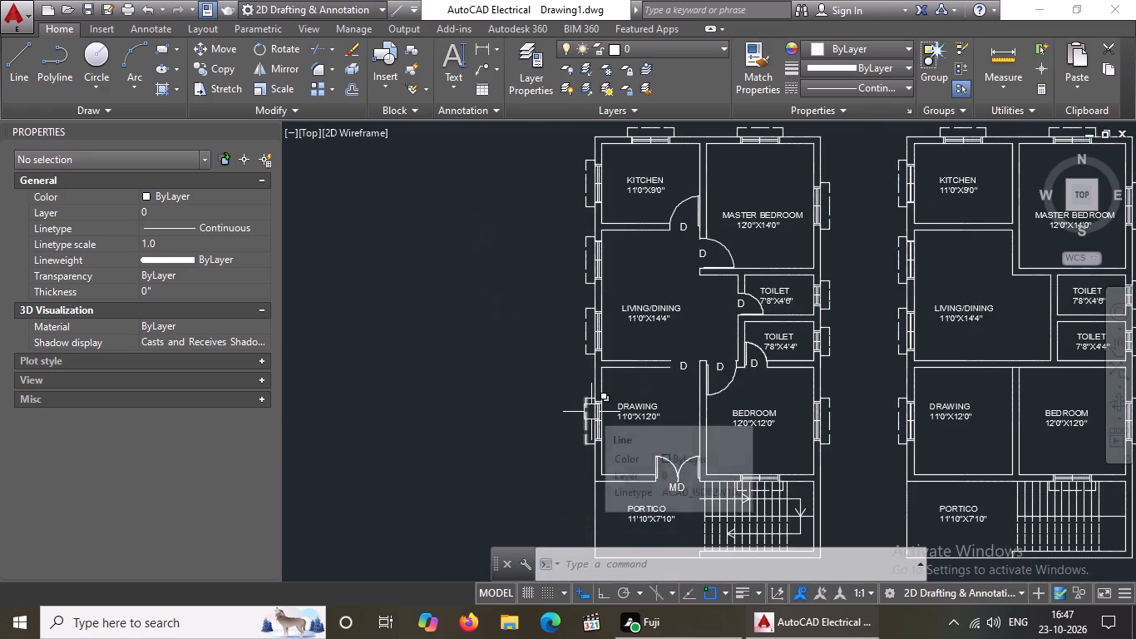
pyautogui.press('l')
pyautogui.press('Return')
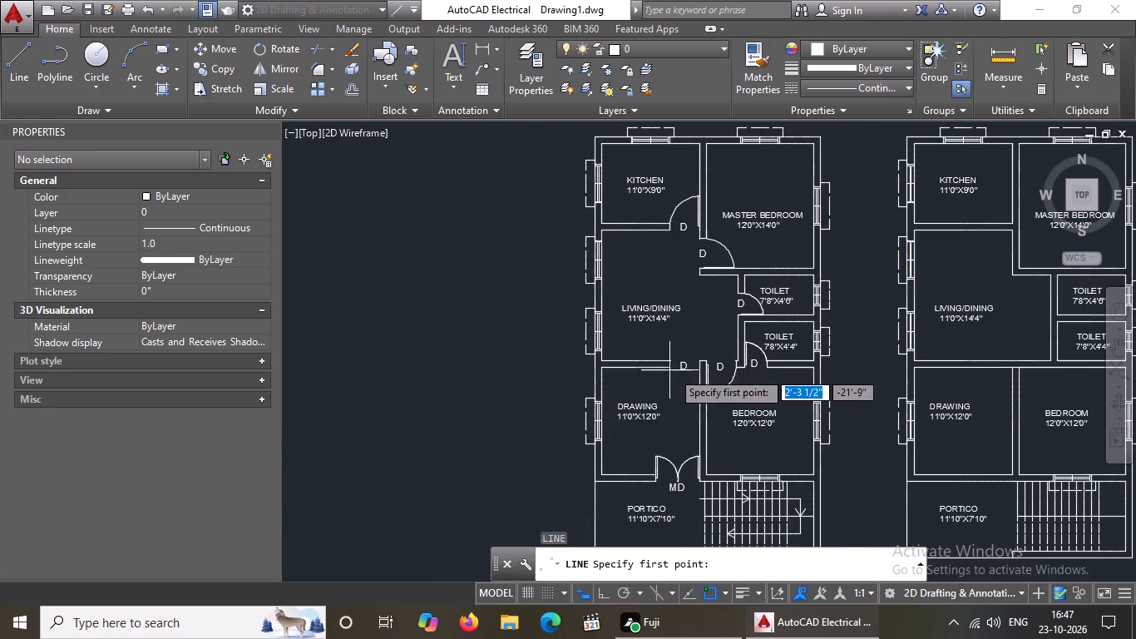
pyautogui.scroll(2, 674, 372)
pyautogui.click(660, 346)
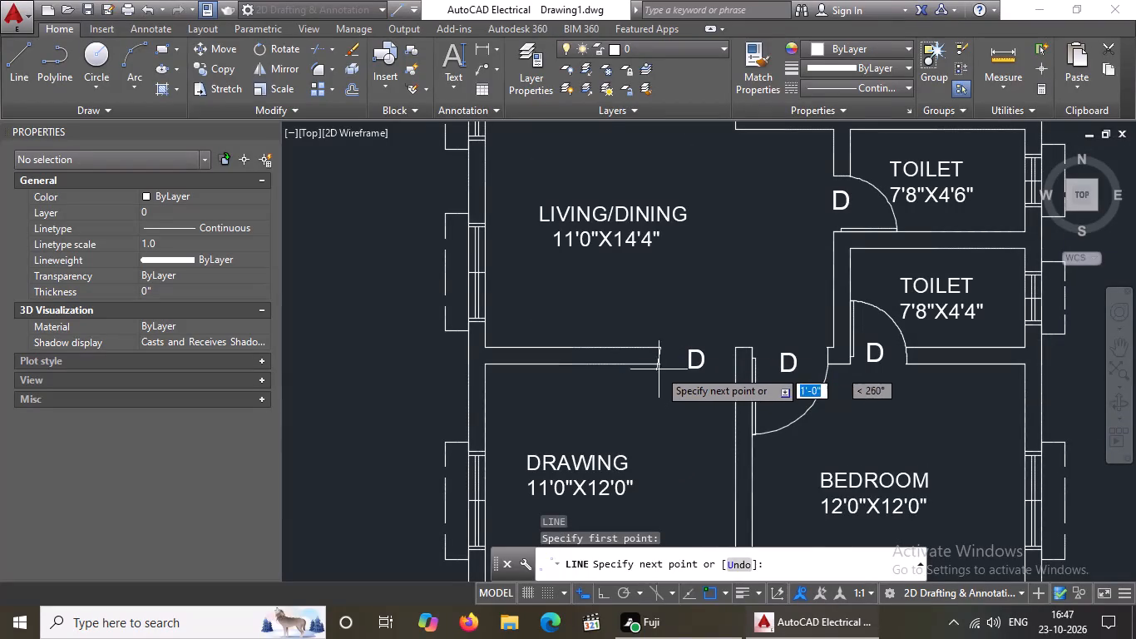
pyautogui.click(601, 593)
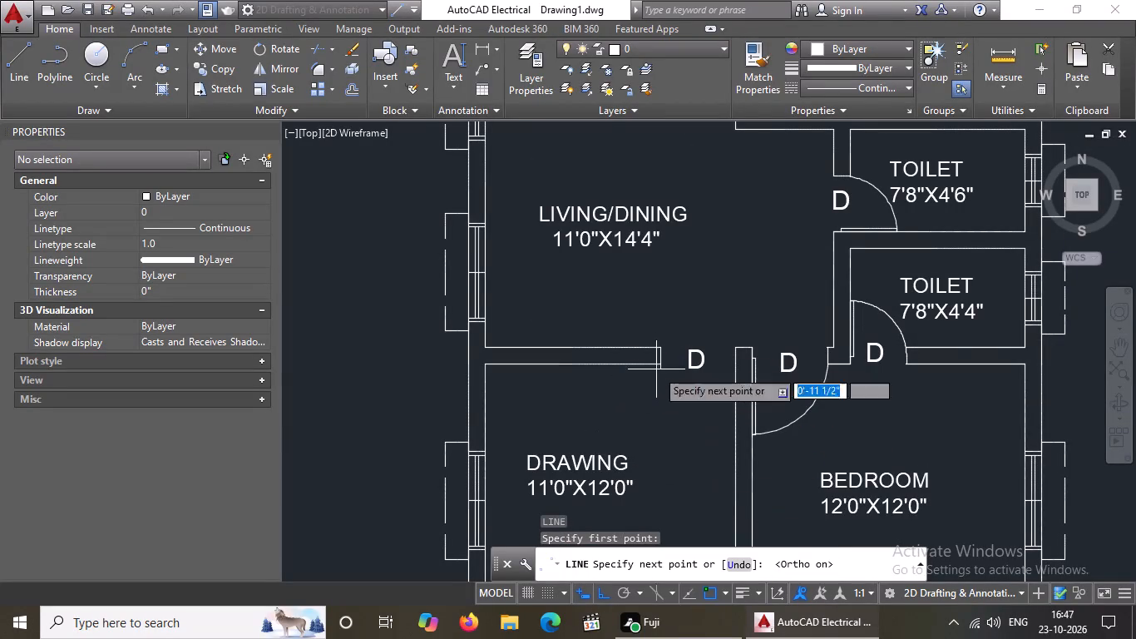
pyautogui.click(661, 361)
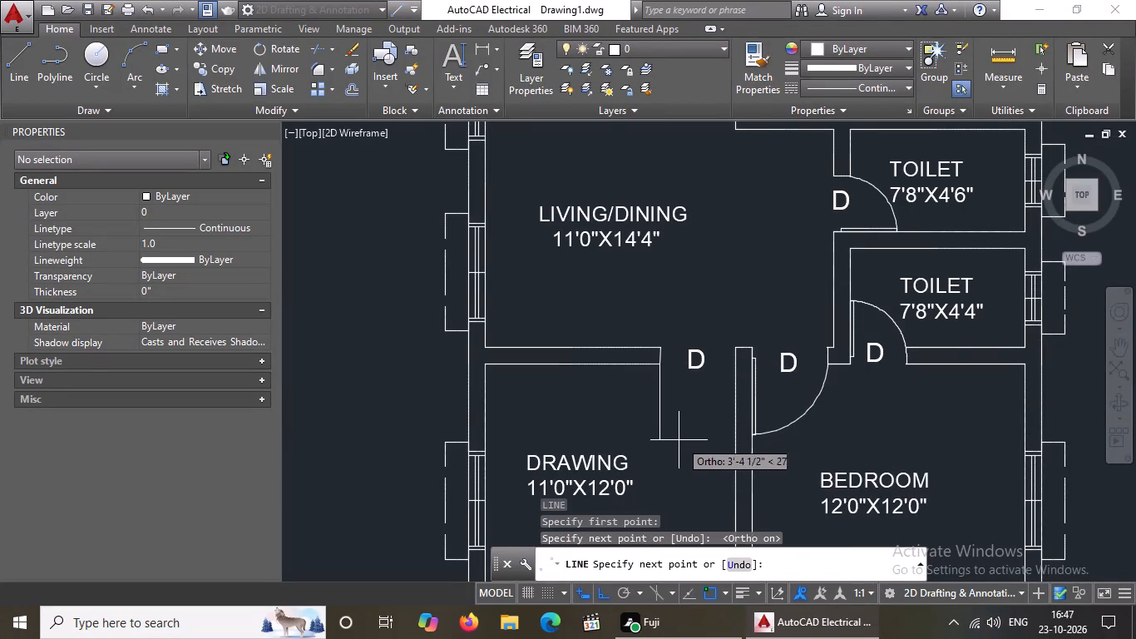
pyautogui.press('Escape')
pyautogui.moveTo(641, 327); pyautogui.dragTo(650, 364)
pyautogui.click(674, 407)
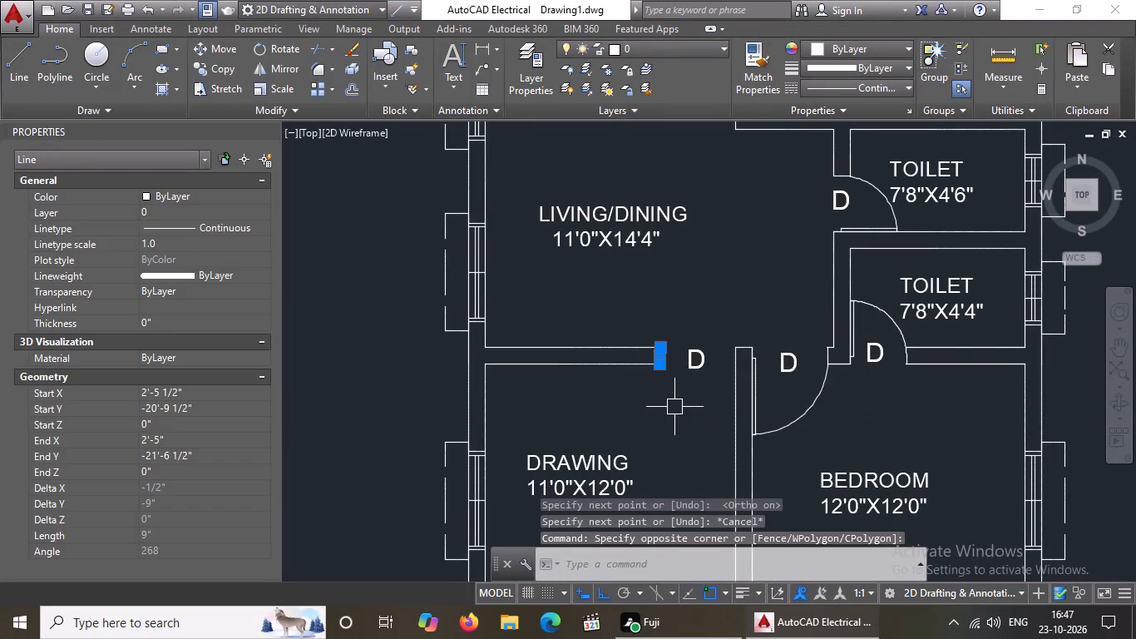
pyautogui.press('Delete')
# Draw a straight vertical line about 9" long closing the wall end at the drawing-to-living room opening.
pyautogui.press('l')
pyautogui.press('Return')
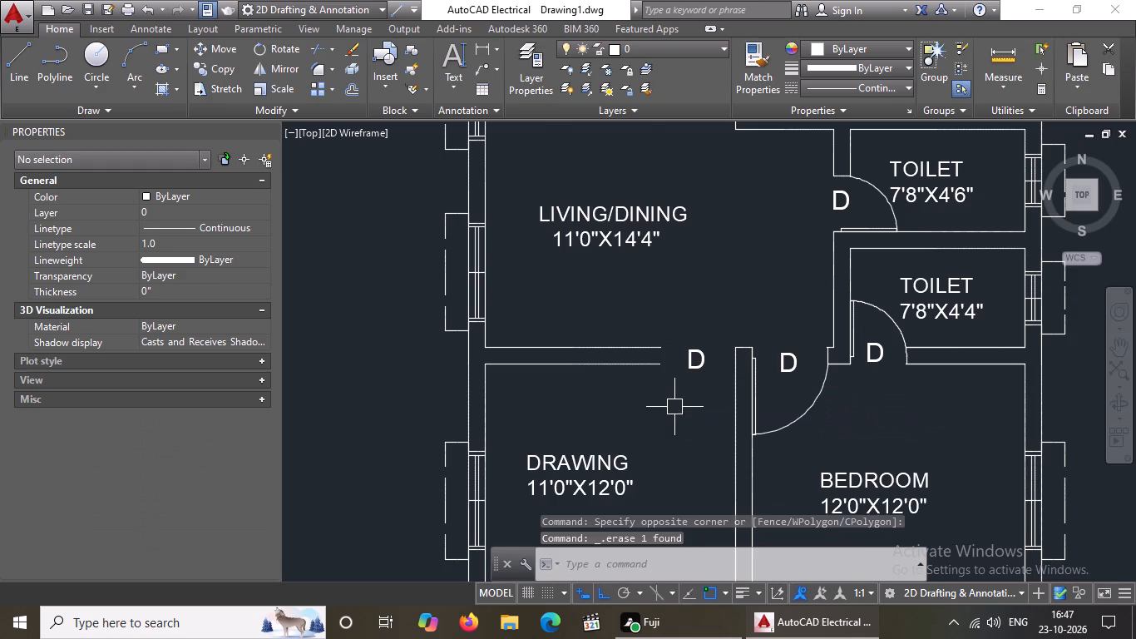
pyautogui.scroll(1, 637, 365)
pyautogui.click(671, 365)
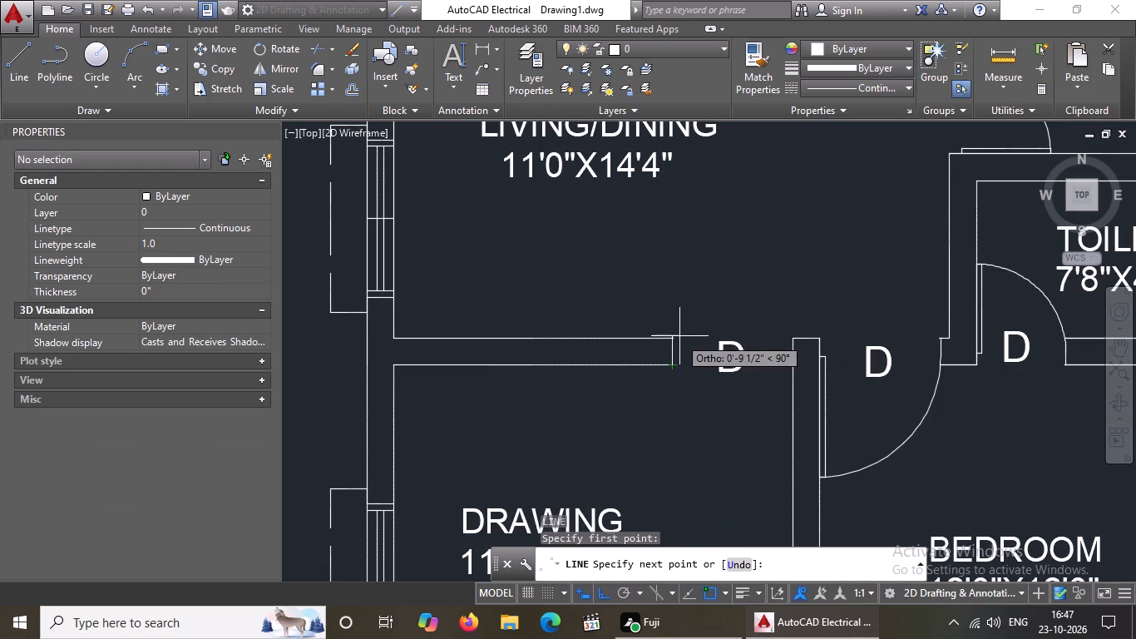
pyautogui.click(672, 334)
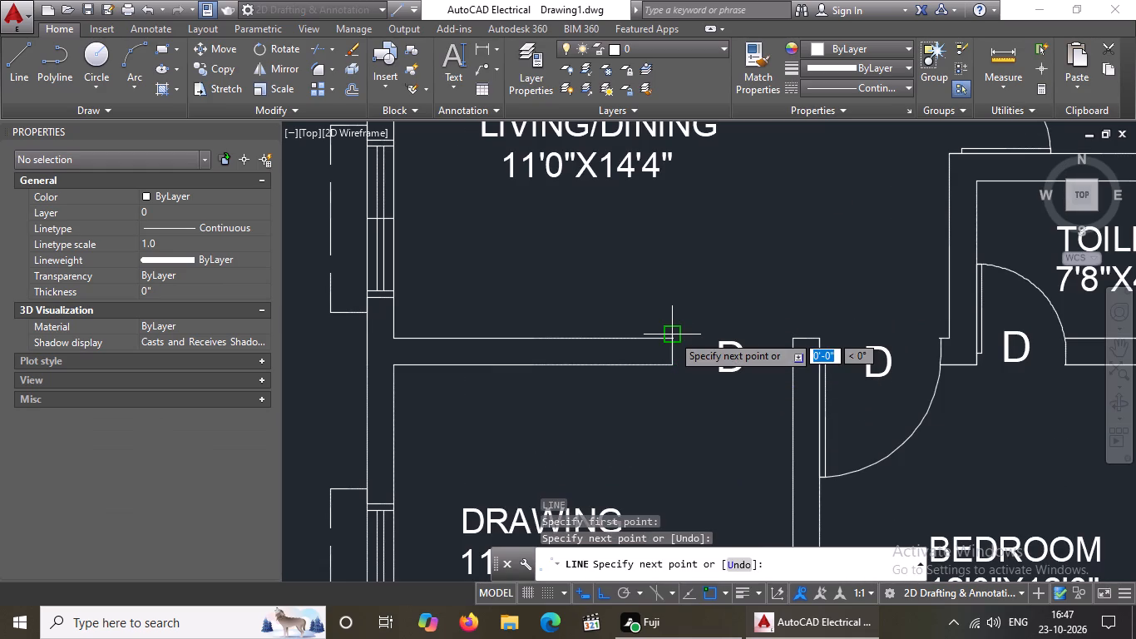
pyautogui.press('Escape')
# Trim the short stub of the wall's upper line that extends past the new end line at the opening.
pyautogui.write('TR')
pyautogui.press('Return')
pyautogui.press('Return')
pyautogui.scroll(2, 684, 319)
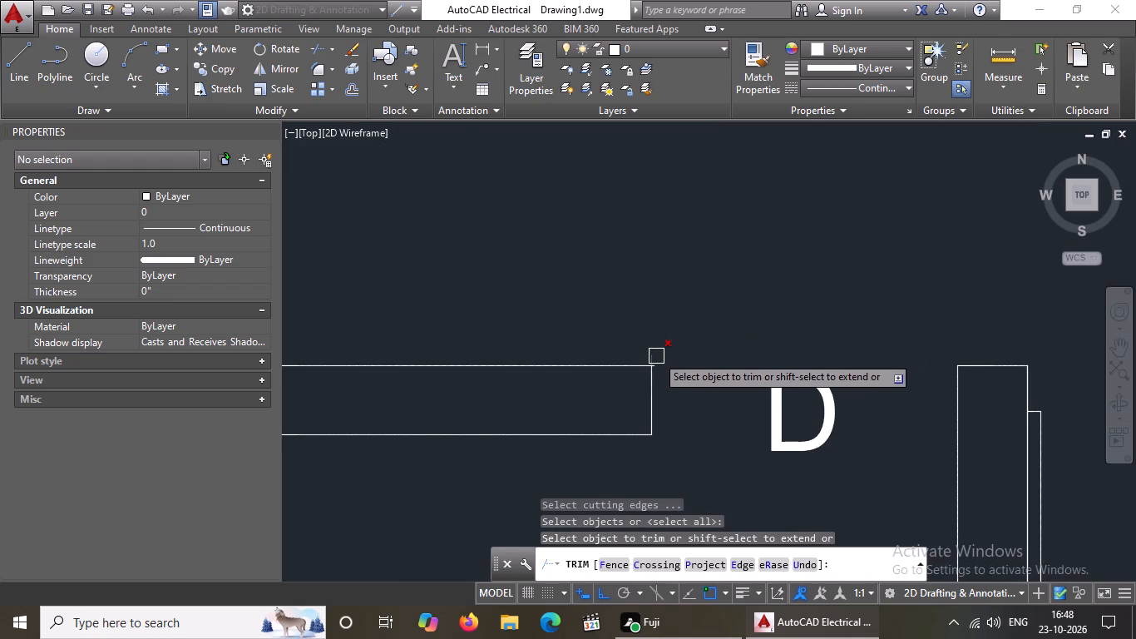
pyautogui.click(656, 355)
pyautogui.scroll(3, 663, 354)
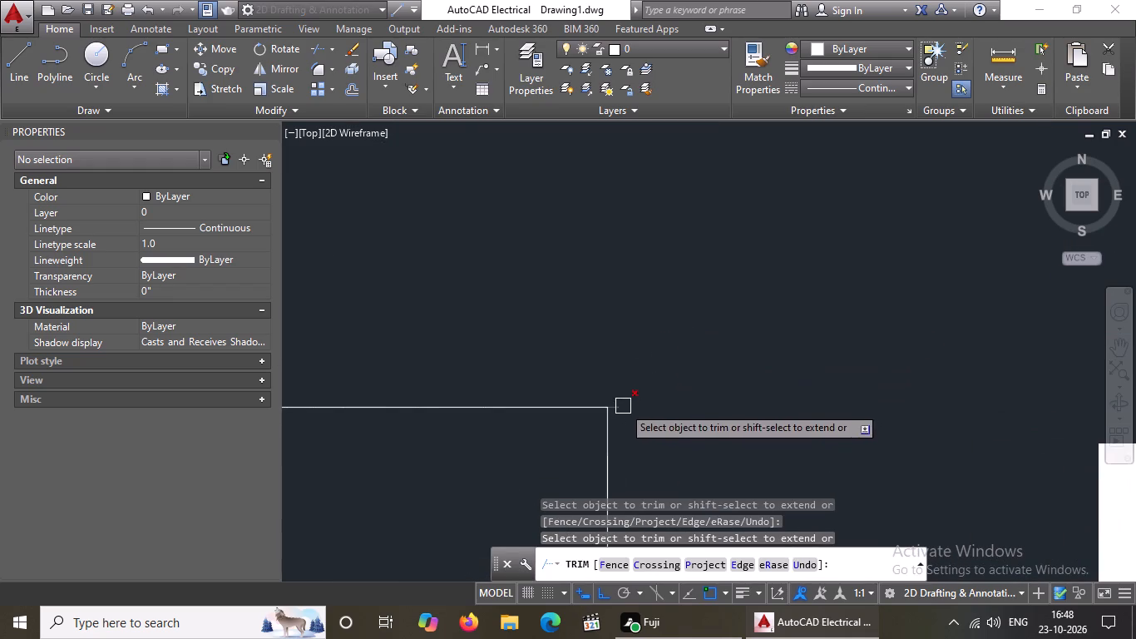
pyautogui.click(623, 406)
pyautogui.scroll(-6, 663, 386)
pyautogui.scroll(-3, 734, 424)
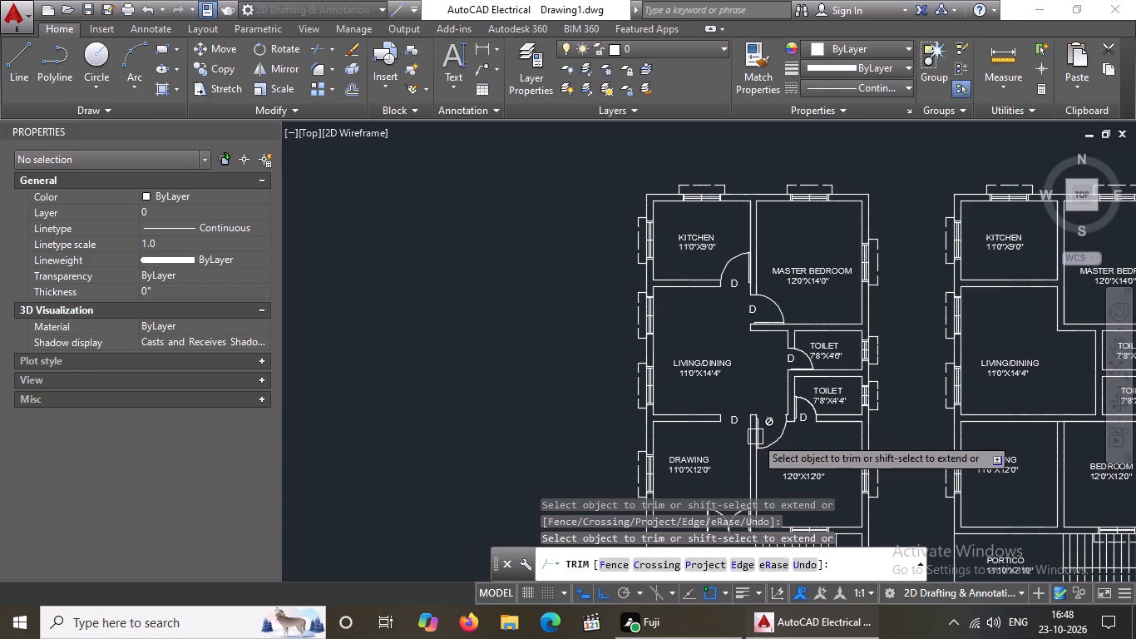
pyautogui.scroll(-2, 822, 251)
pyautogui.moveTo(832, 330); pyautogui.dragTo(730, 303, button='middle')
pyautogui.scroll(2, 655, 330)
pyautogui.scroll(1, 741, 329)
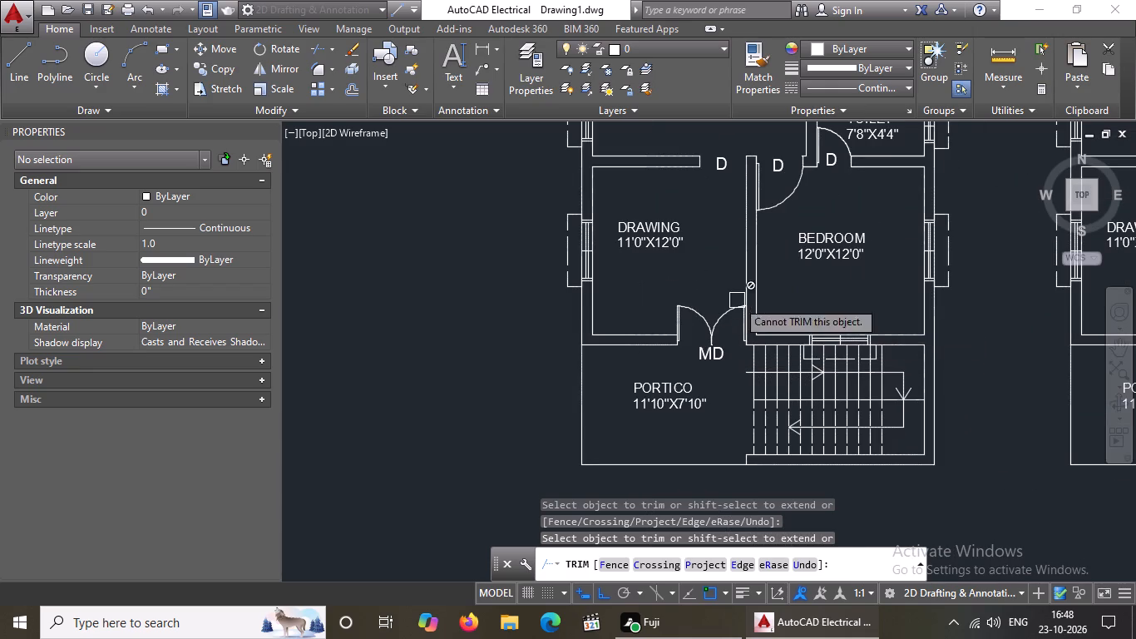
pyautogui.moveTo(719, 274); pyautogui.dragTo(724, 397, button='middle')
pyautogui.press('Escape')
# Copy the D label from the drawing-to-living room opening to the drawing room's outer-wall window, with Ortho off.
pyautogui.click(728, 285)
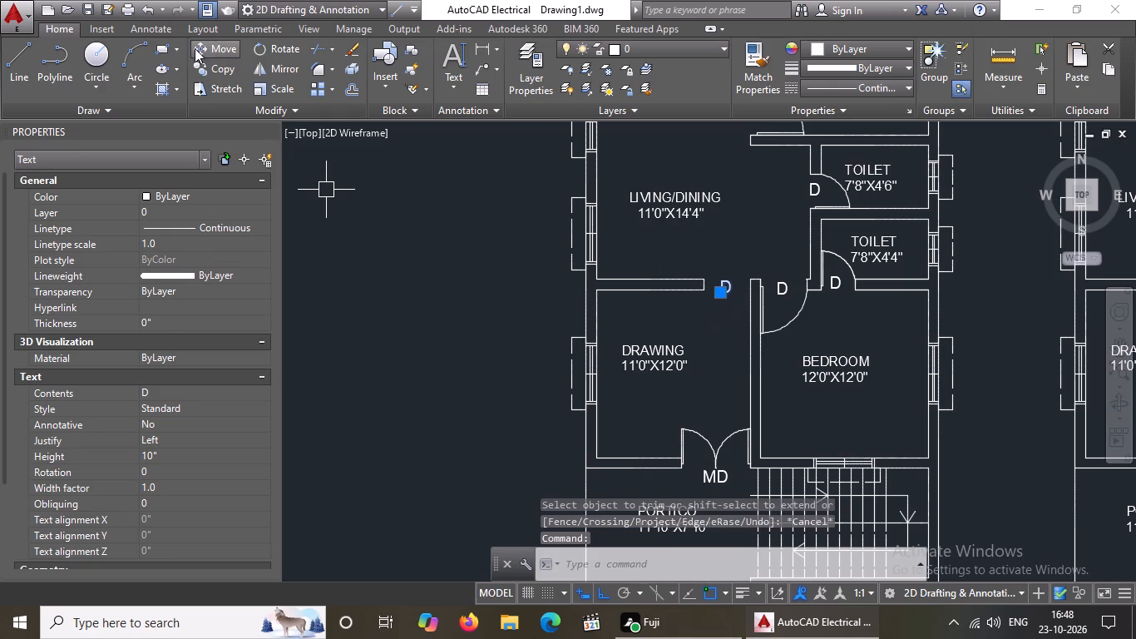
pyautogui.click(205, 65)
pyautogui.scroll(2, 753, 301)
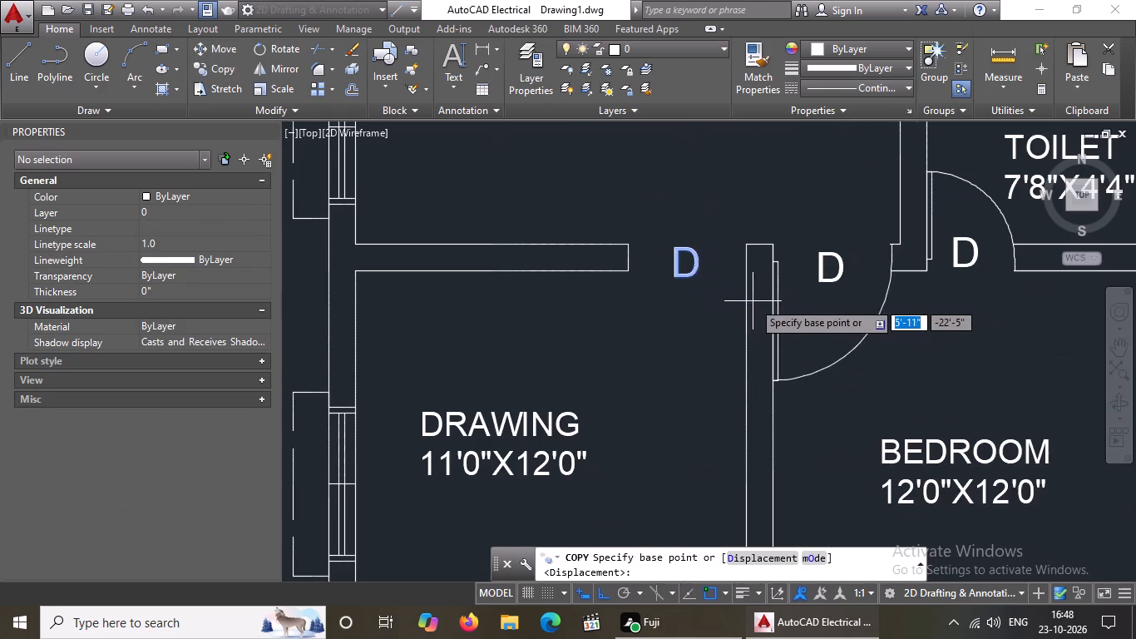
pyautogui.click(684, 262)
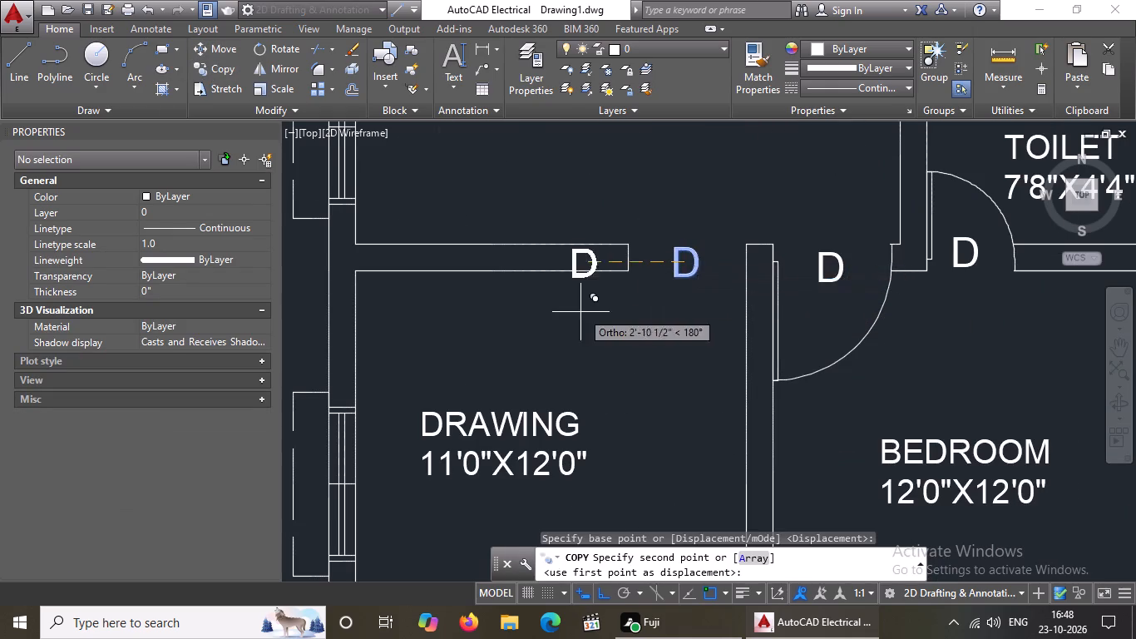
pyautogui.scroll(-4, 580, 312)
pyautogui.click(607, 594)
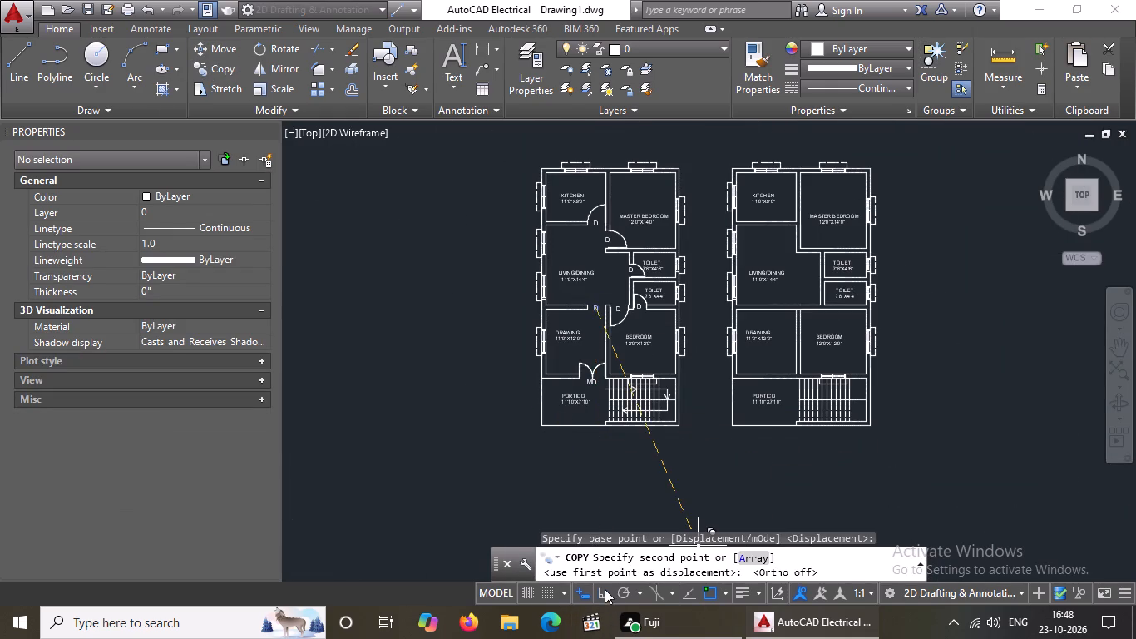
pyautogui.scroll(2, 526, 379)
pyautogui.scroll(2, 561, 295)
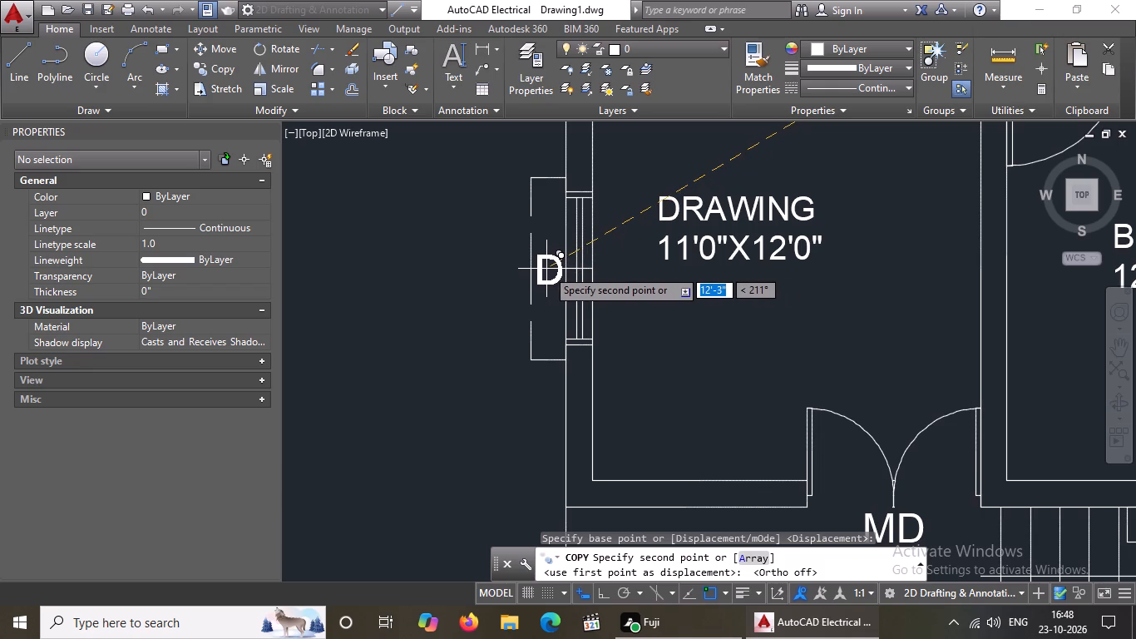
pyautogui.click(546, 269)
pyautogui.press('Escape')
# Change the copied label at the drawing room window to W.
pyautogui.doubleClick(552, 279)
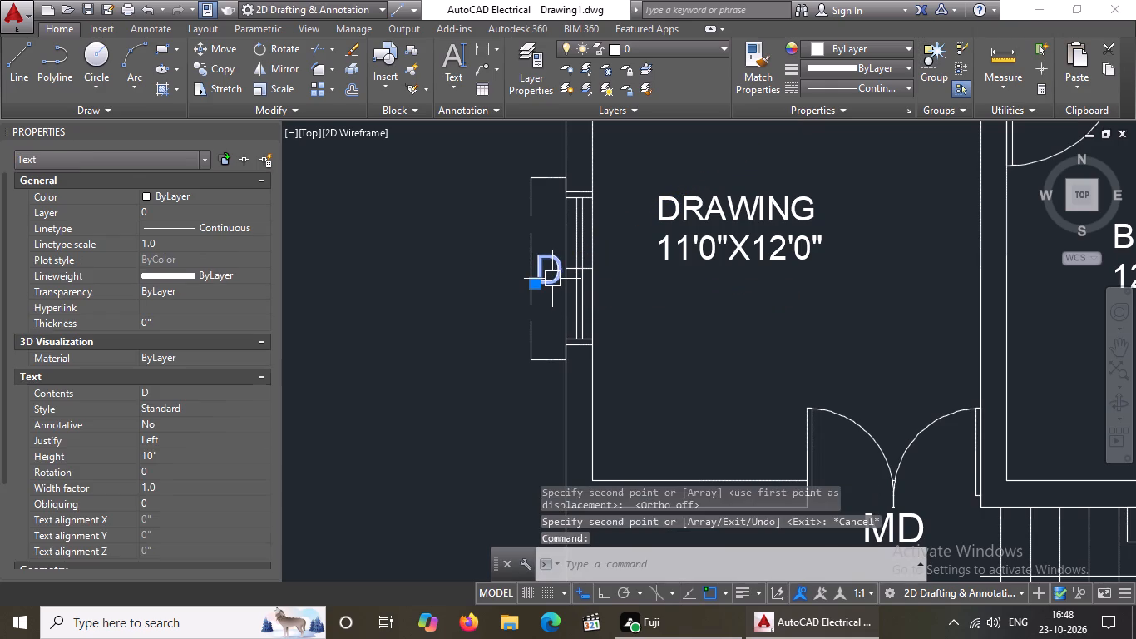
pyautogui.doubleClick(551, 269)
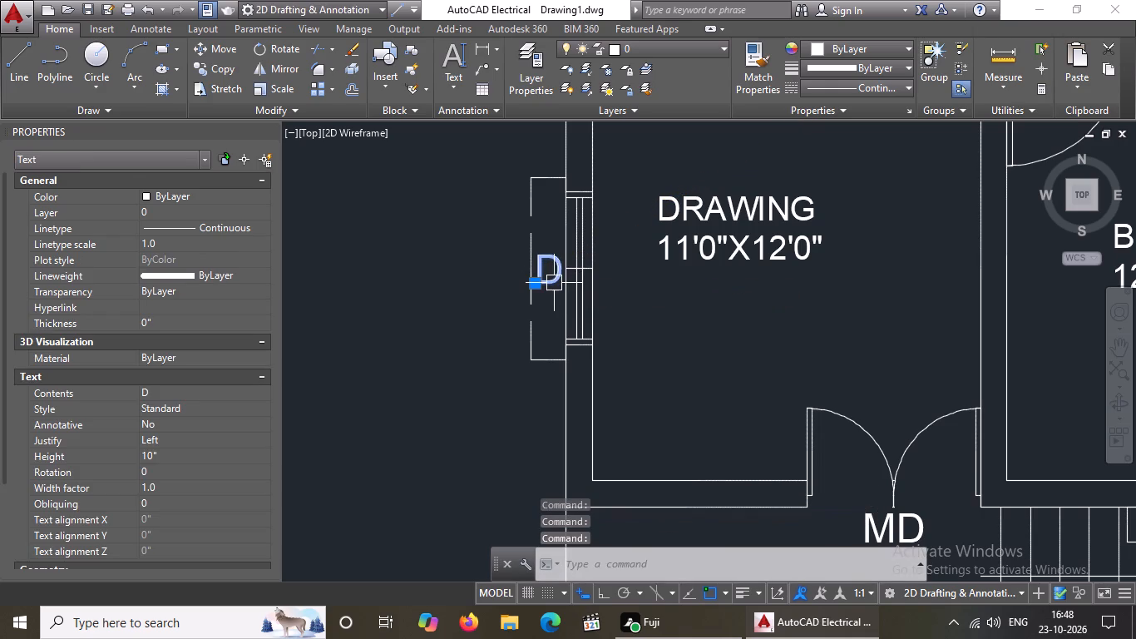
pyautogui.doubleClick(554, 280)
pyautogui.press('BackSpace')
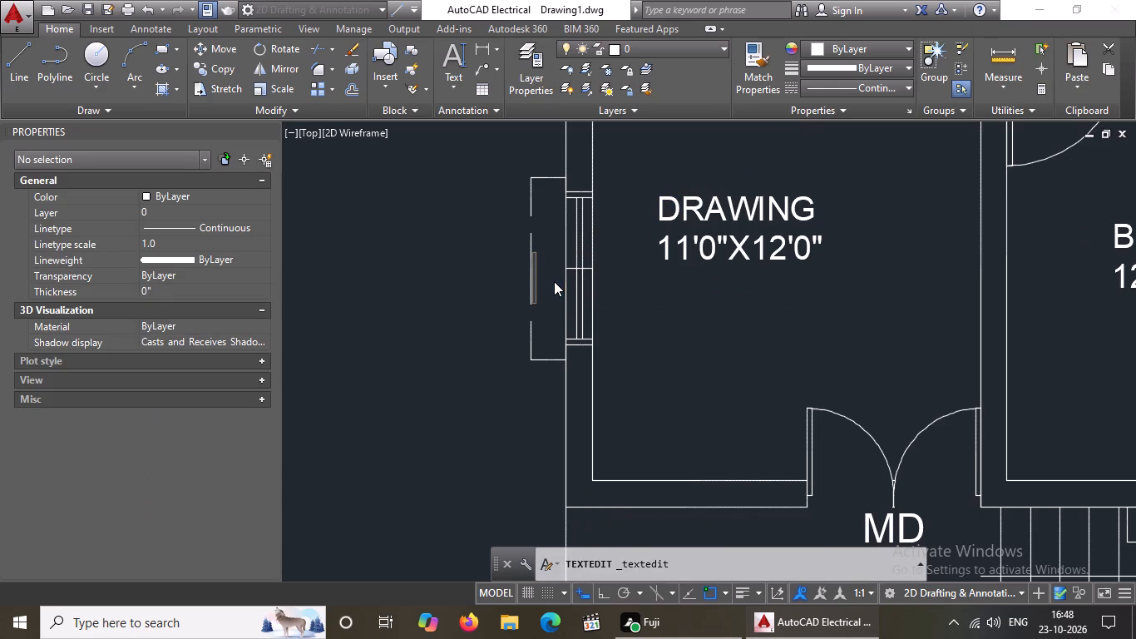
pyautogui.press('w')
pyautogui.click(371, 289)
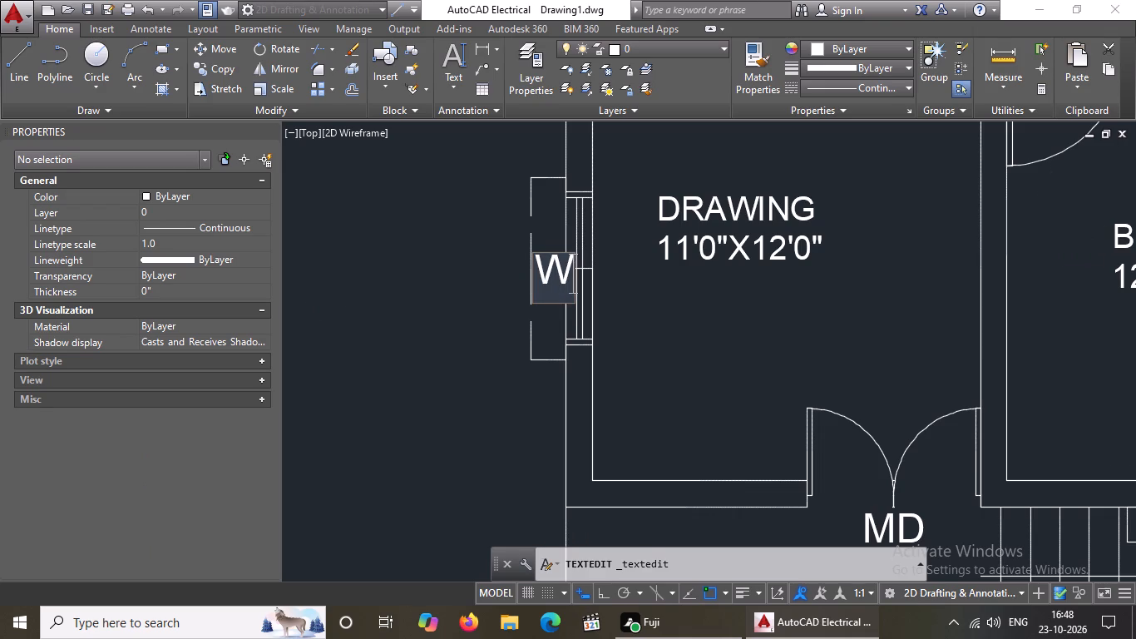
# Move the W label leftward to just outside the dashed outline of the drawing room window.
pyautogui.scroll(2, 548, 283)
pyautogui.click(530, 266)
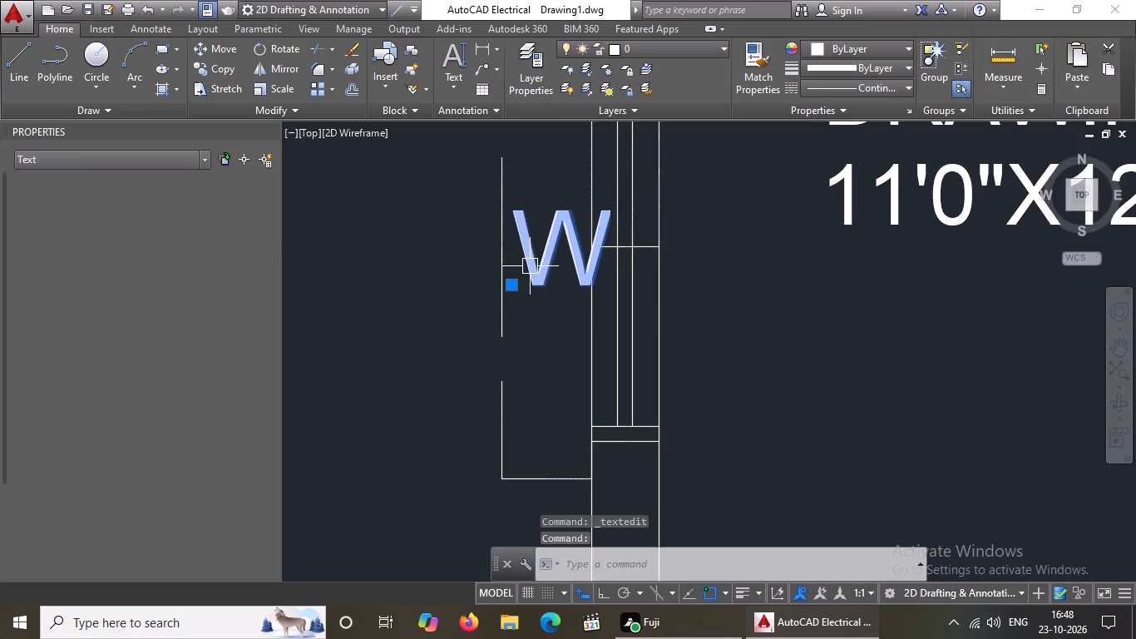
pyautogui.click(514, 282)
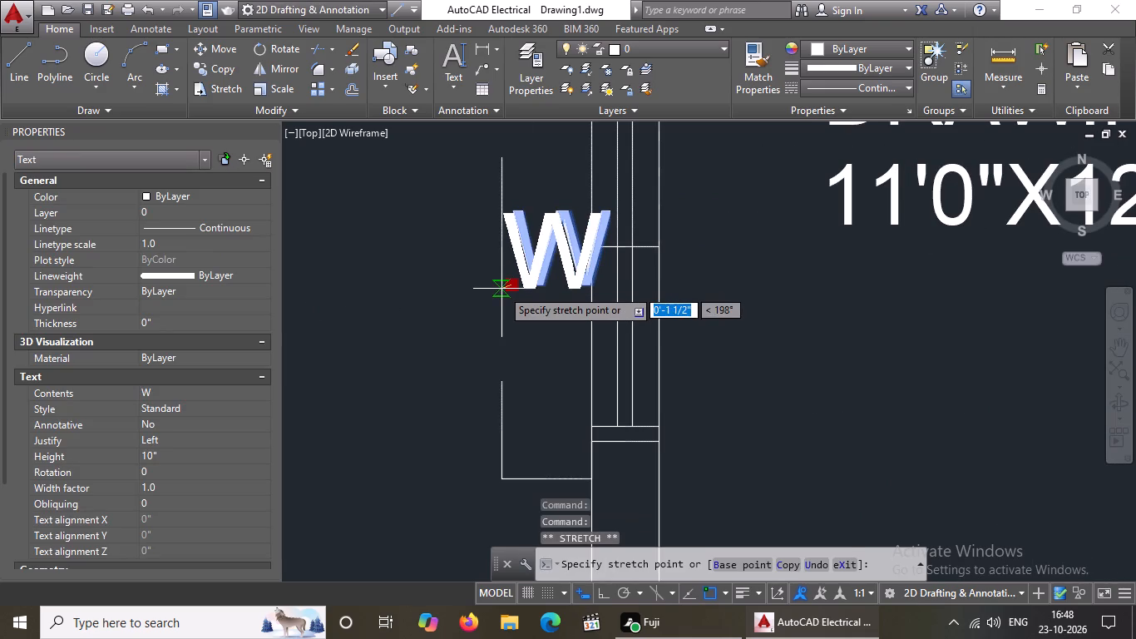
pyautogui.click(497, 291)
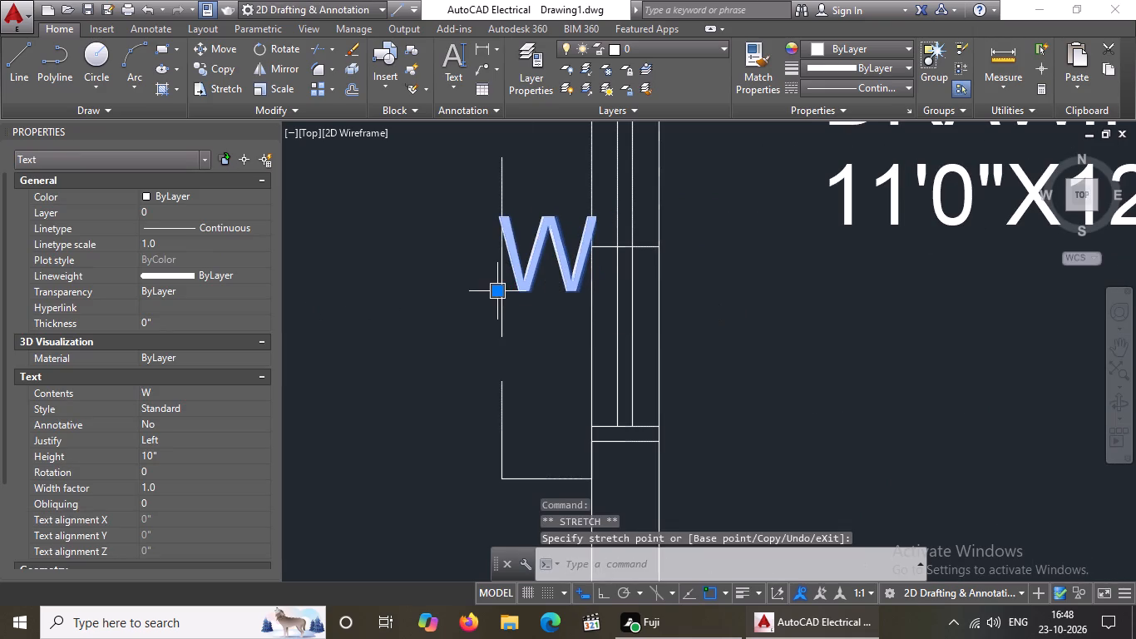
pyautogui.scroll(-5, 535, 316)
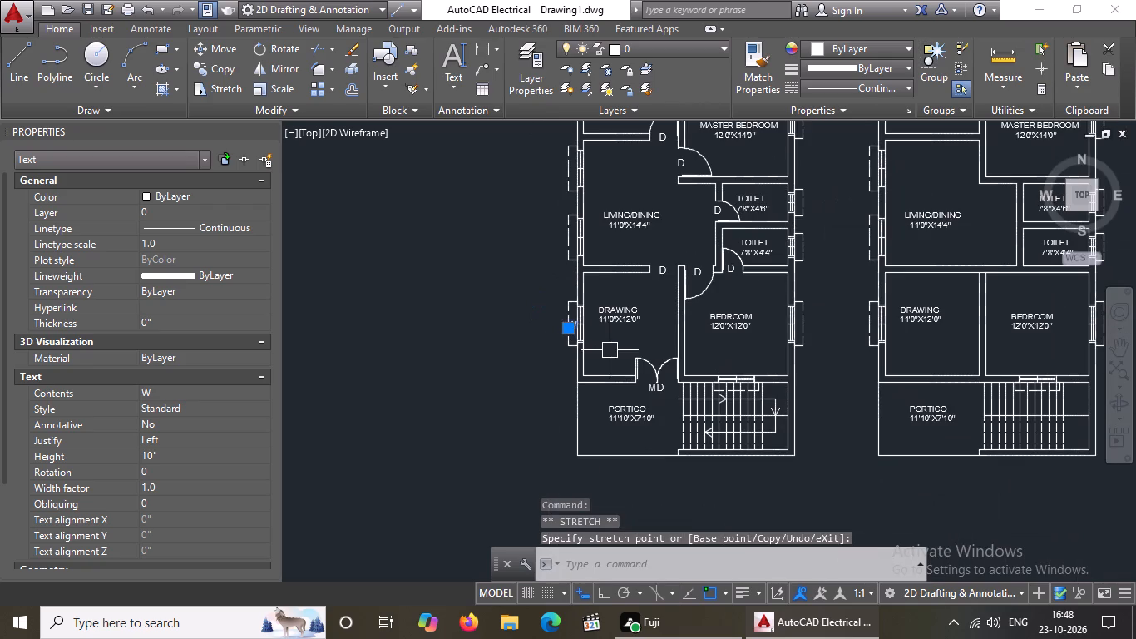
pyautogui.press('Escape')
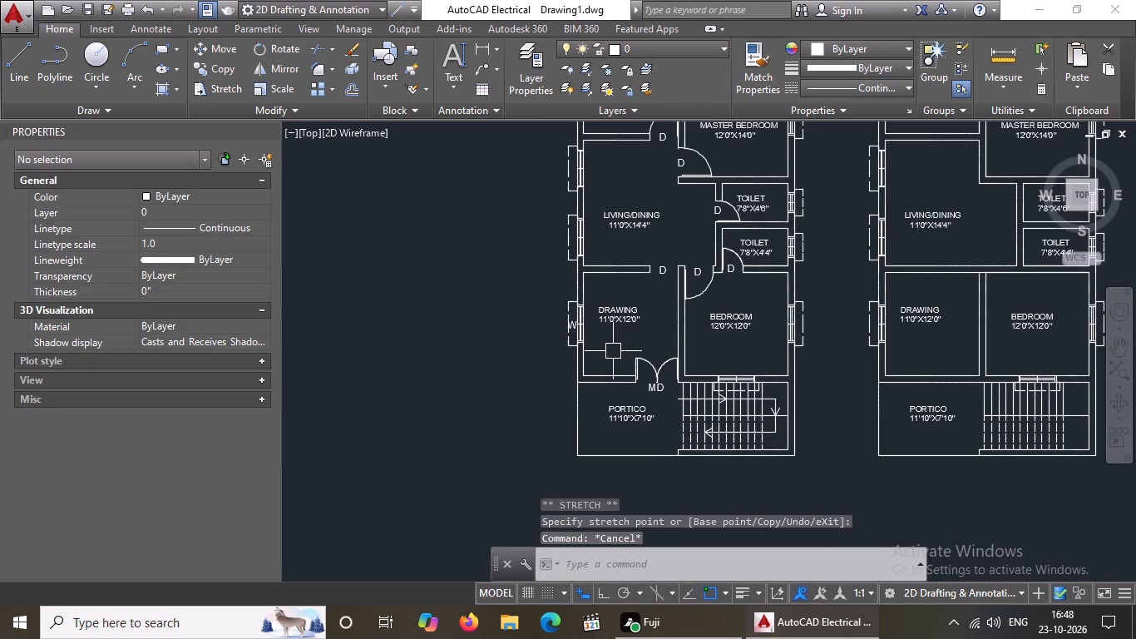
pyautogui.scroll(2, 575, 310)
pyautogui.click(564, 347)
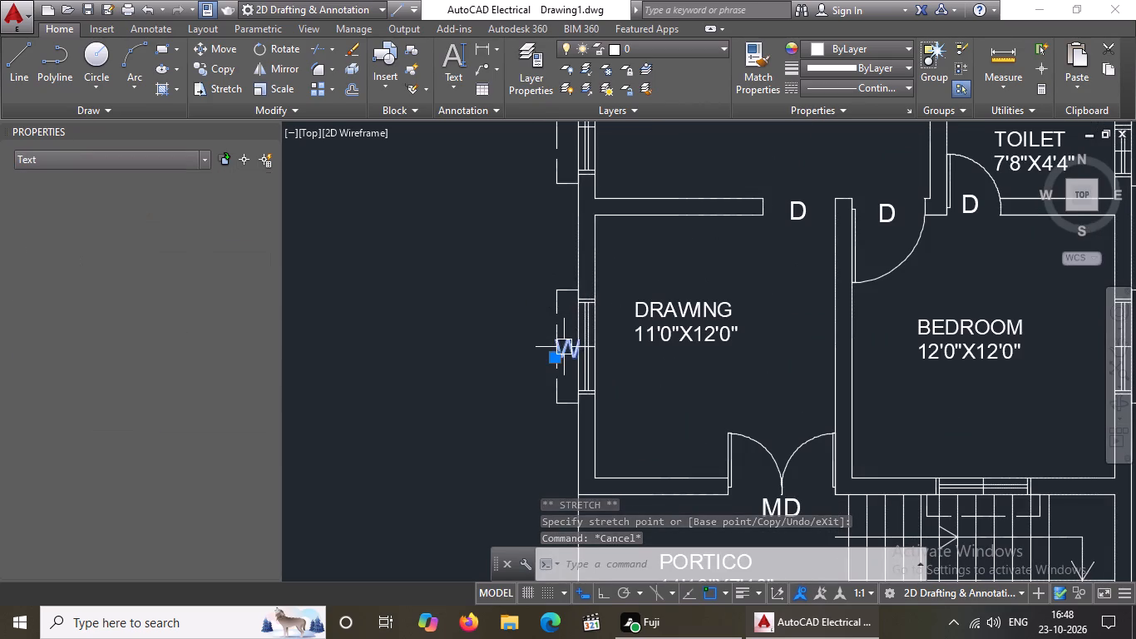
pyautogui.click(554, 360)
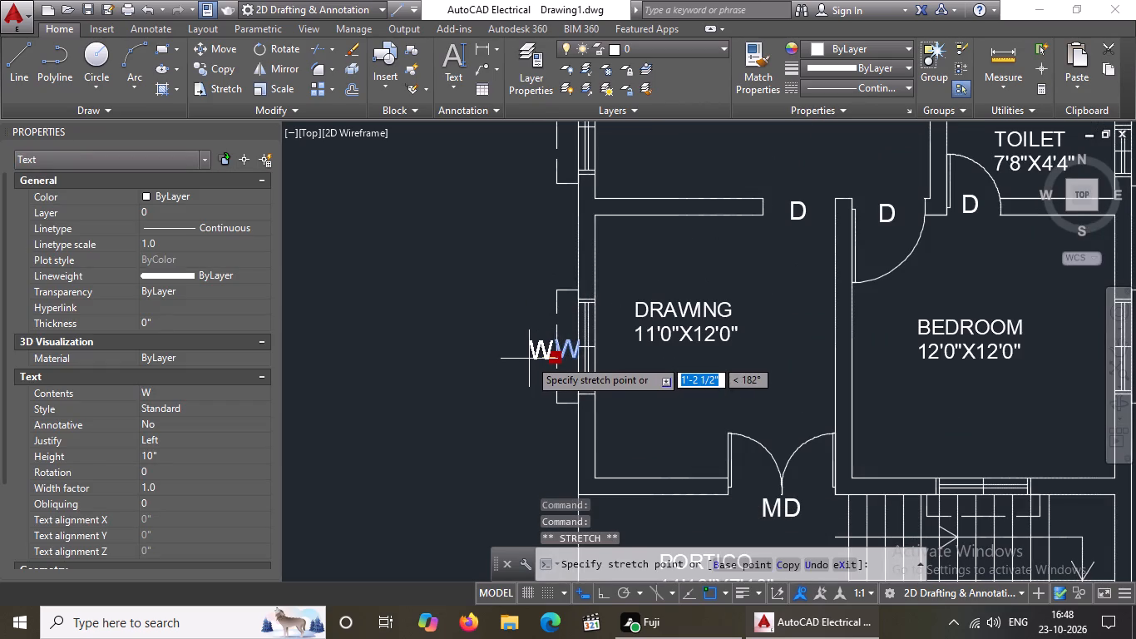
pyautogui.click(530, 359)
pyautogui.scroll(-3, 556, 369)
pyautogui.press('Escape')
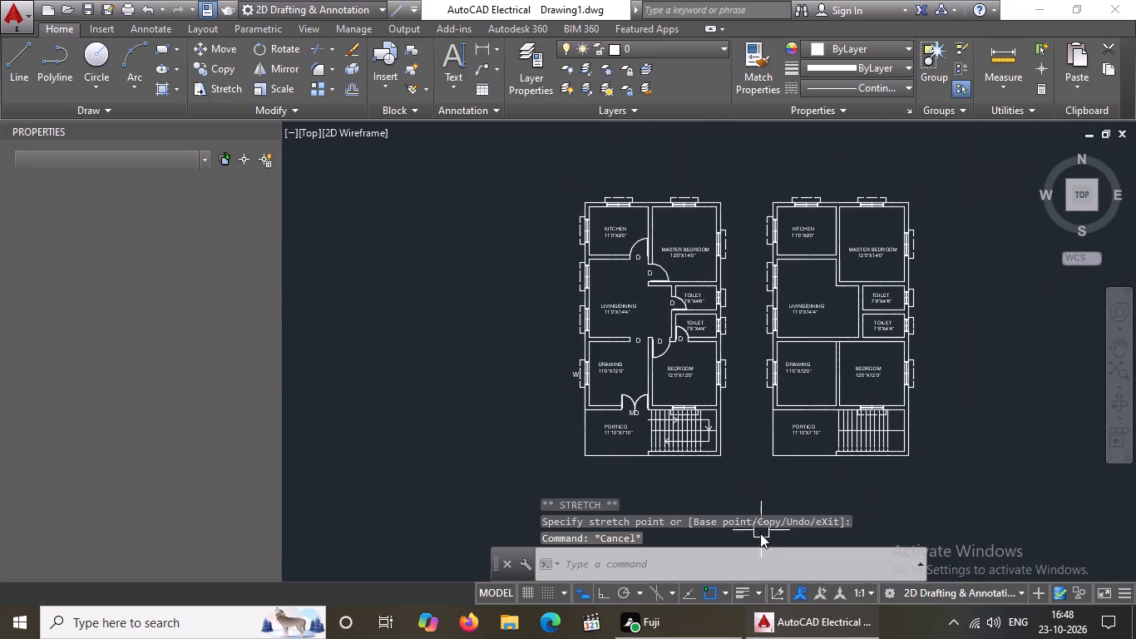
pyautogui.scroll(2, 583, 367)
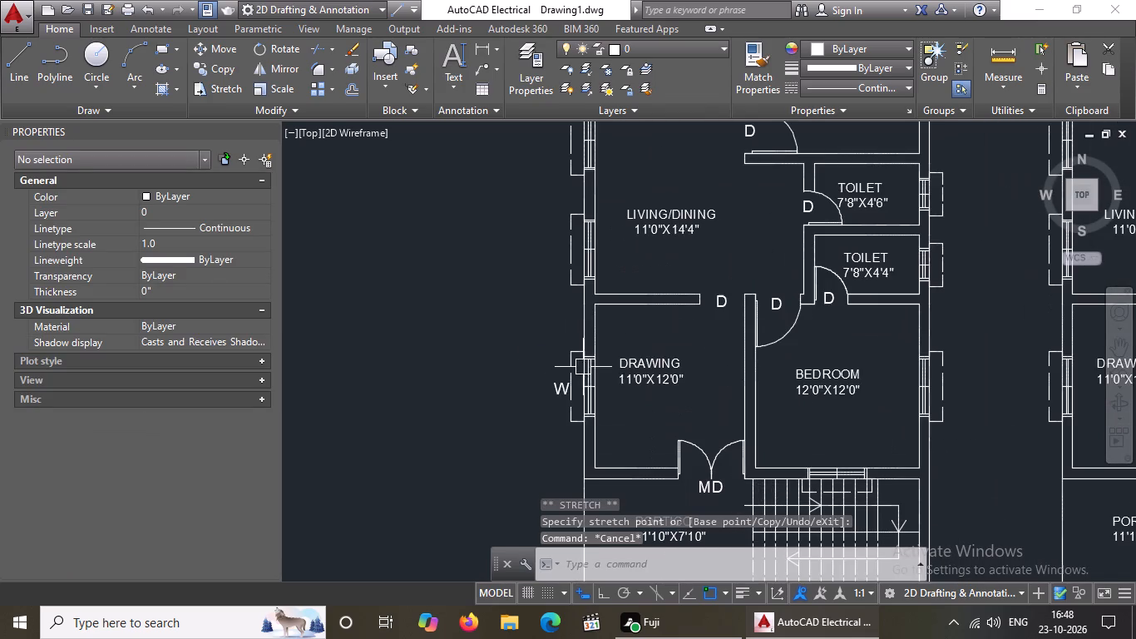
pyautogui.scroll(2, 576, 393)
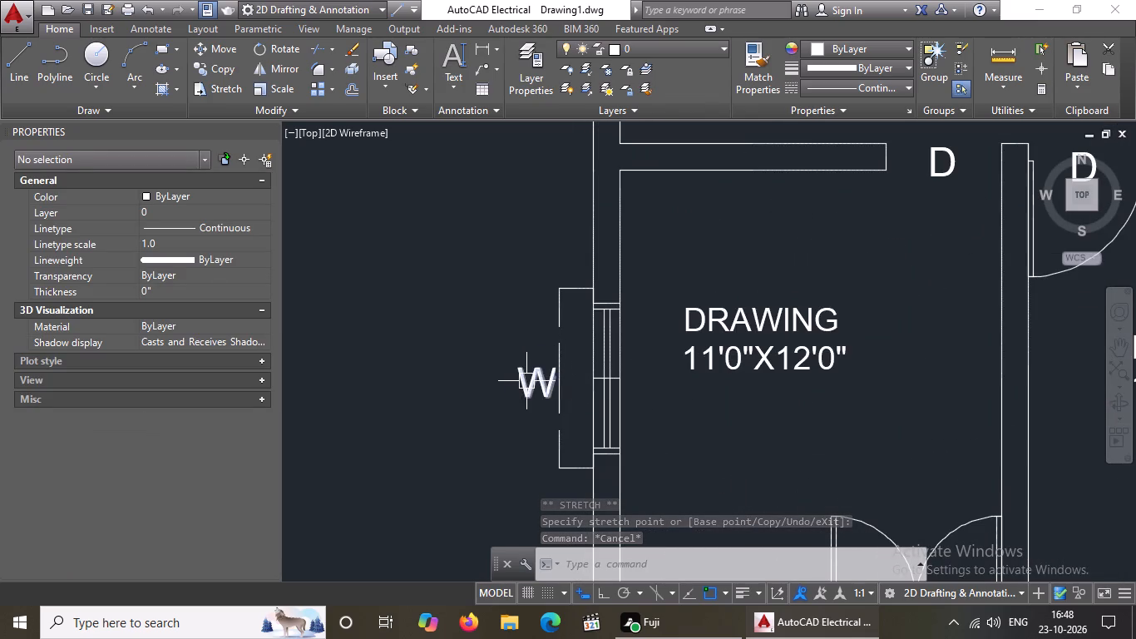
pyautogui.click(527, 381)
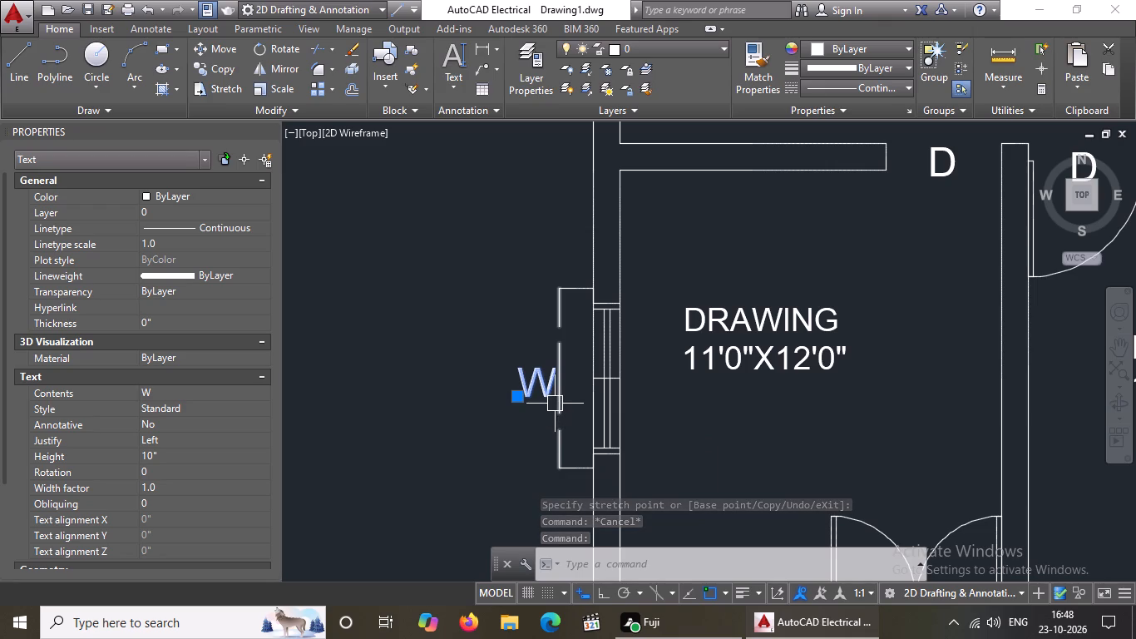
# Delete the living/dining room's outer-wall window nearest the kitchen, including its dashed outline.
pyautogui.scroll(-5, 640, 315)
pyautogui.moveTo(654, 289); pyautogui.dragTo(601, 372, button='middle')
pyautogui.scroll(2, 607, 350)
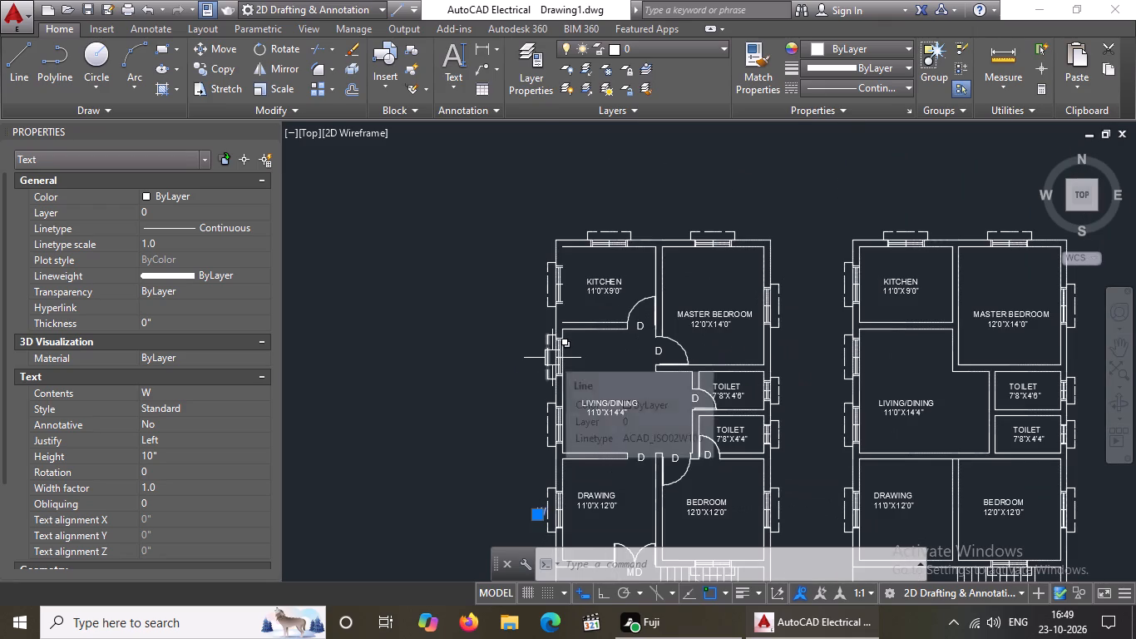
pyautogui.scroll(2, 571, 361)
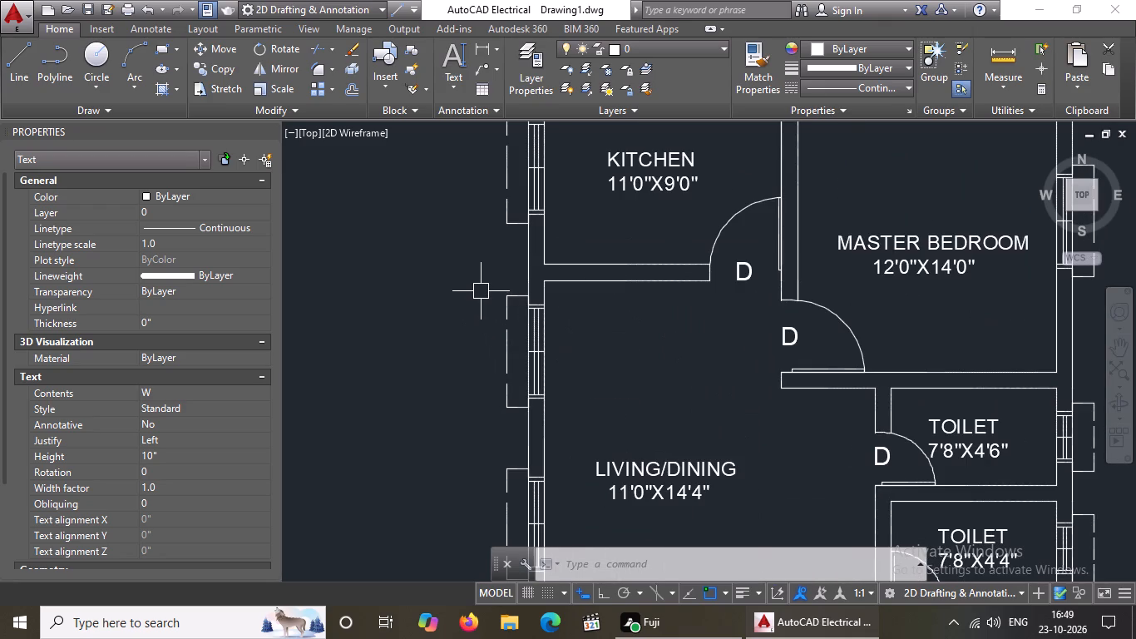
pyautogui.click(481, 291)
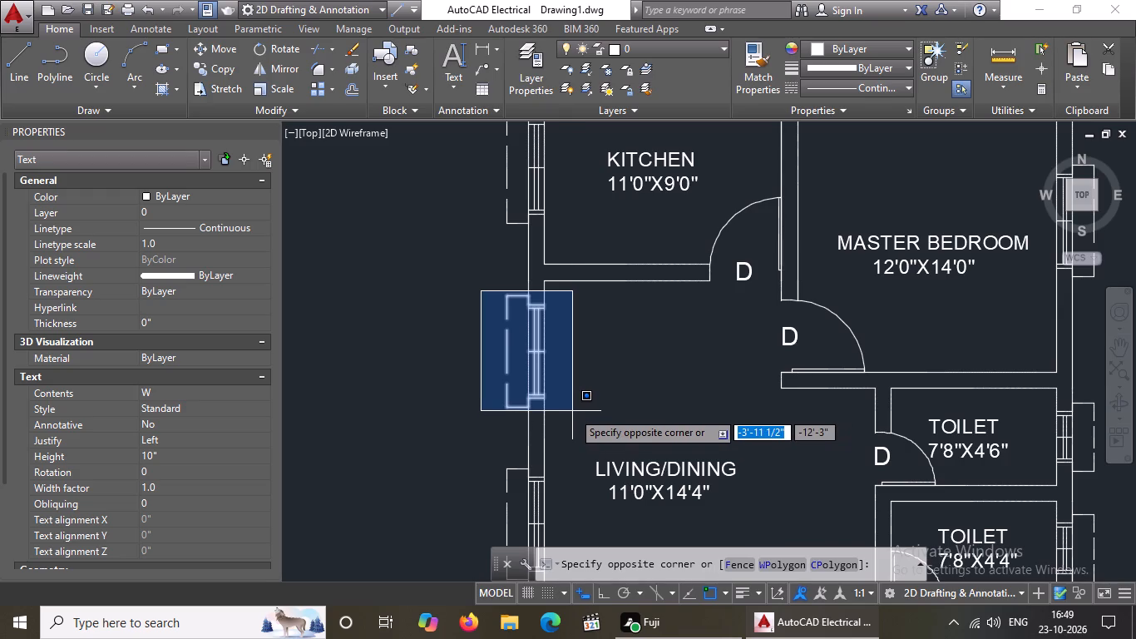
pyautogui.click(572, 411)
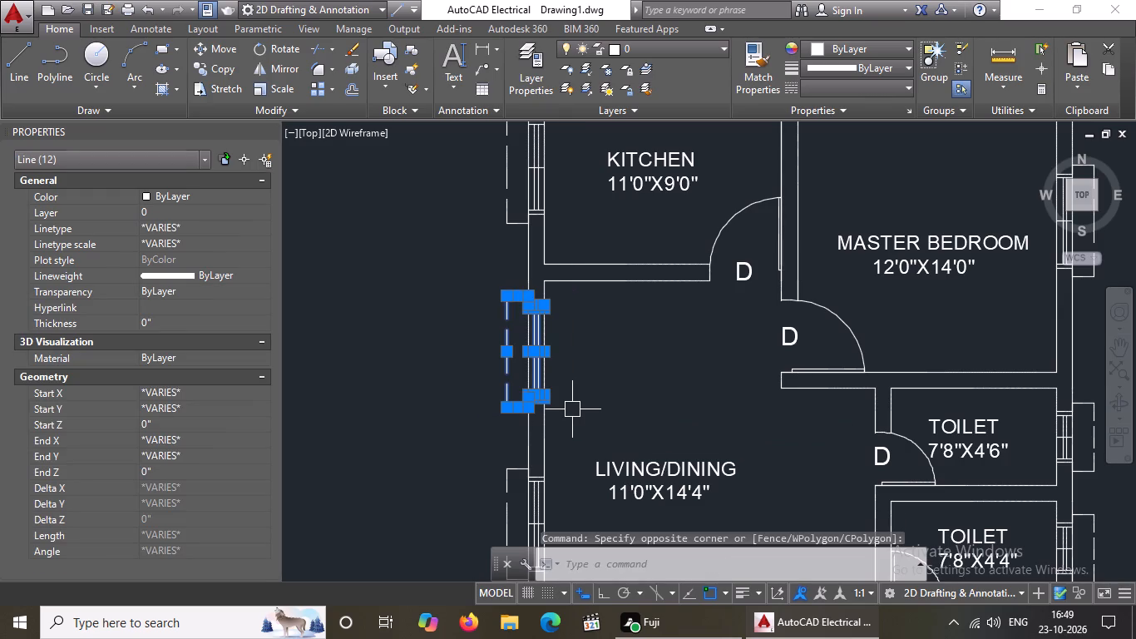
pyautogui.press('Delete')
# Extend the living-side line of the kitchen–living/dining wall to the outer wall's outside face.
pyautogui.click(26, 51)
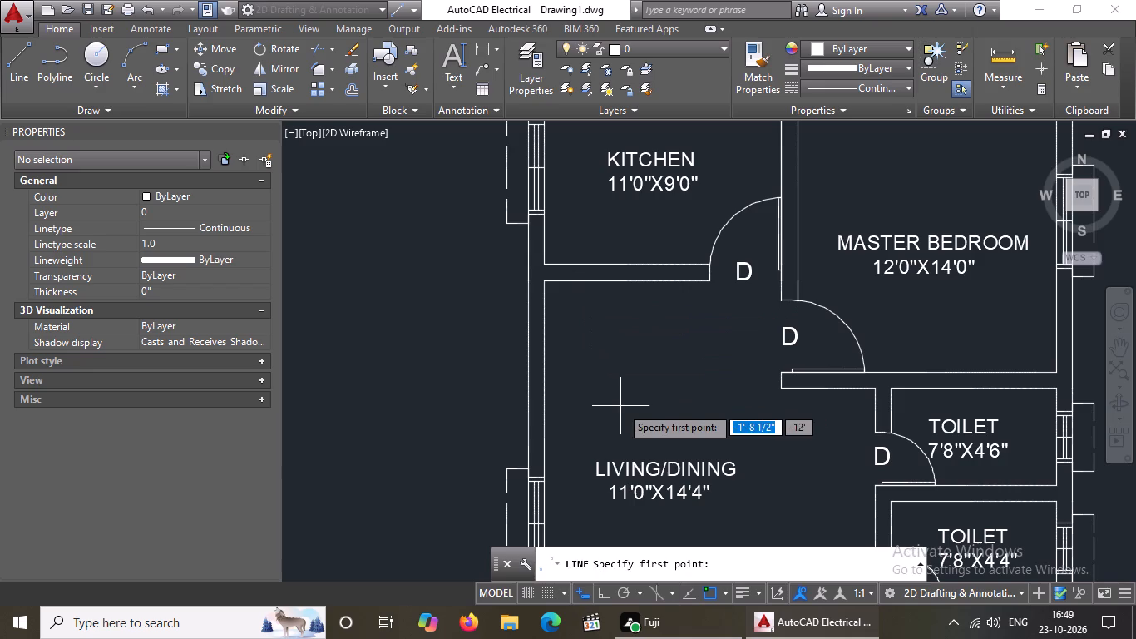
pyautogui.press('Escape')
pyautogui.write('EX')
pyautogui.press('Return')
pyautogui.press('Return')
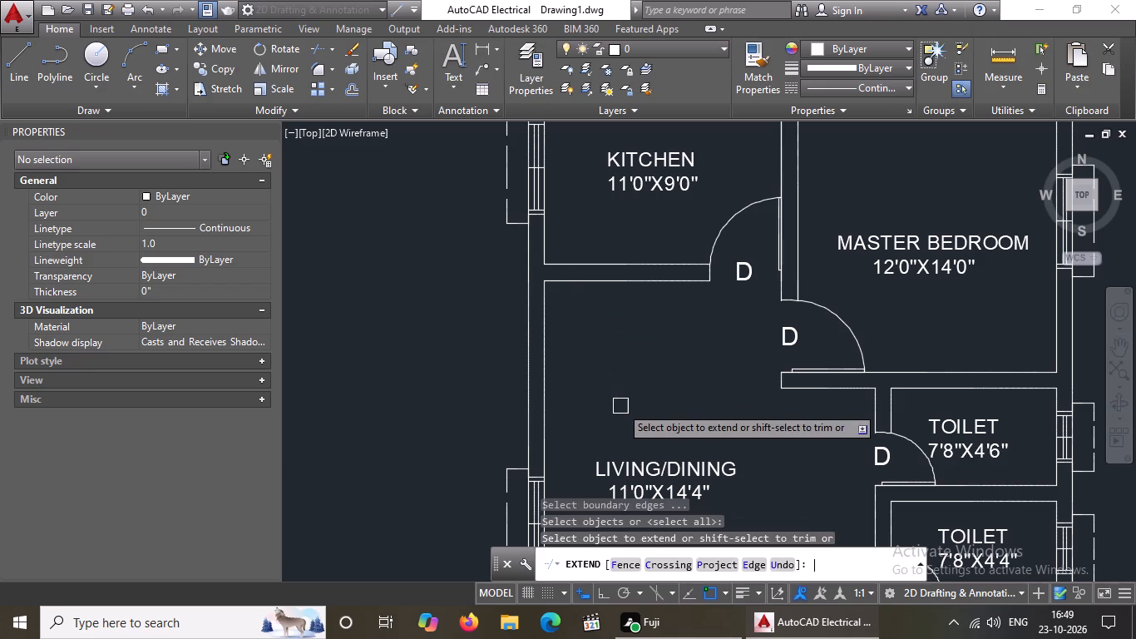
pyautogui.click(572, 282)
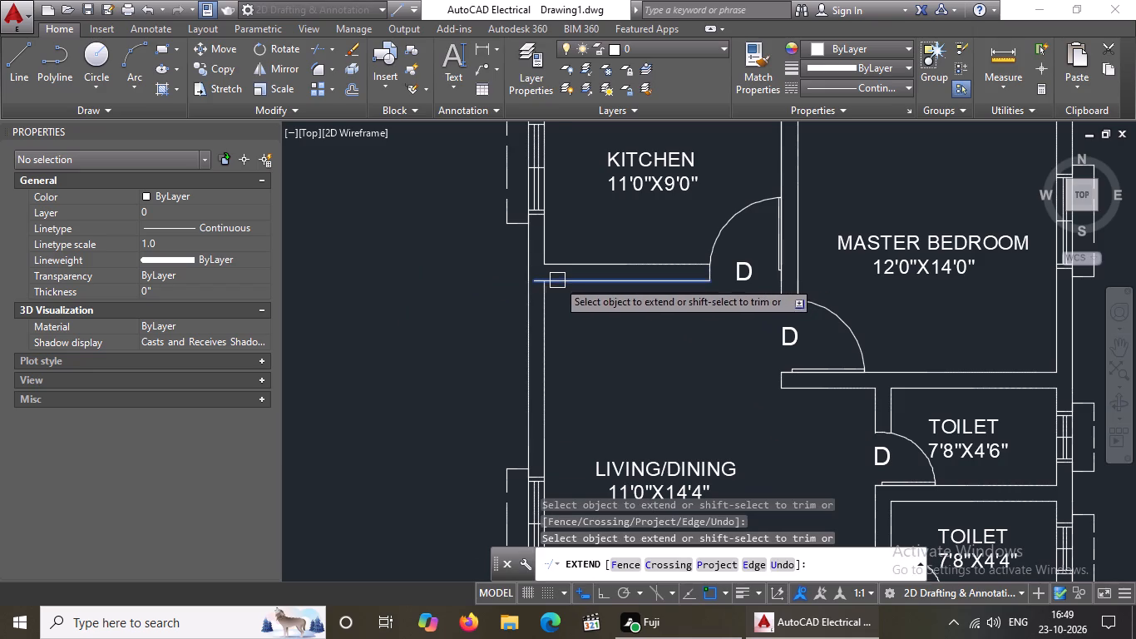
pyautogui.click(564, 276)
pyautogui.click(559, 280)
pyautogui.press('Escape')
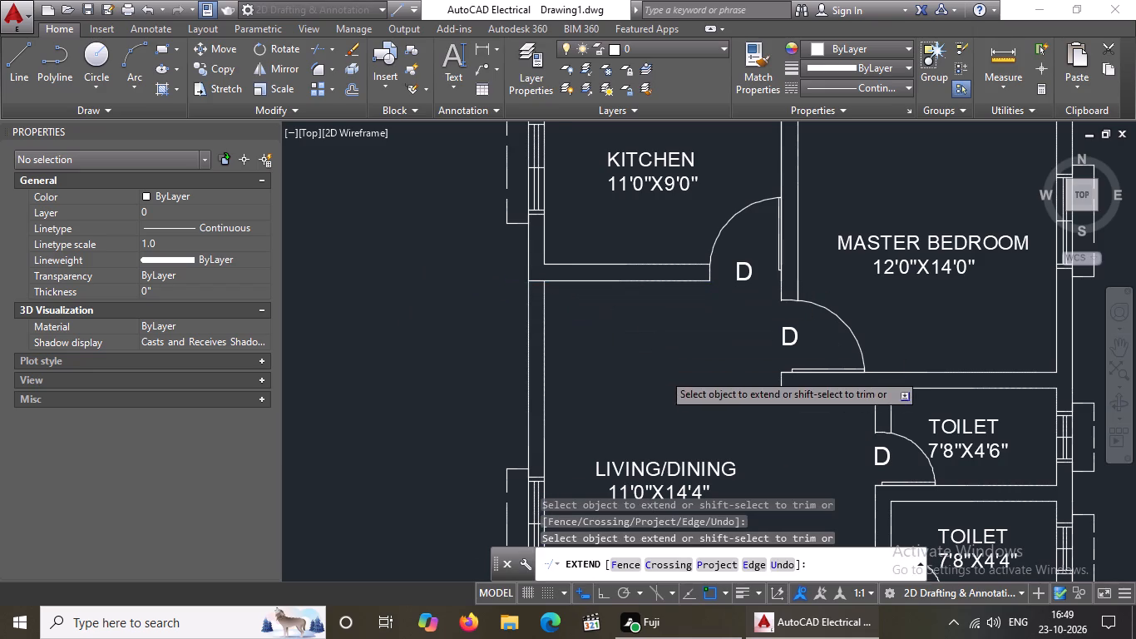
# Copy the master bedroom door to the empty area outside the house beside the living/dining room.
pyautogui.scroll(-2, 753, 359)
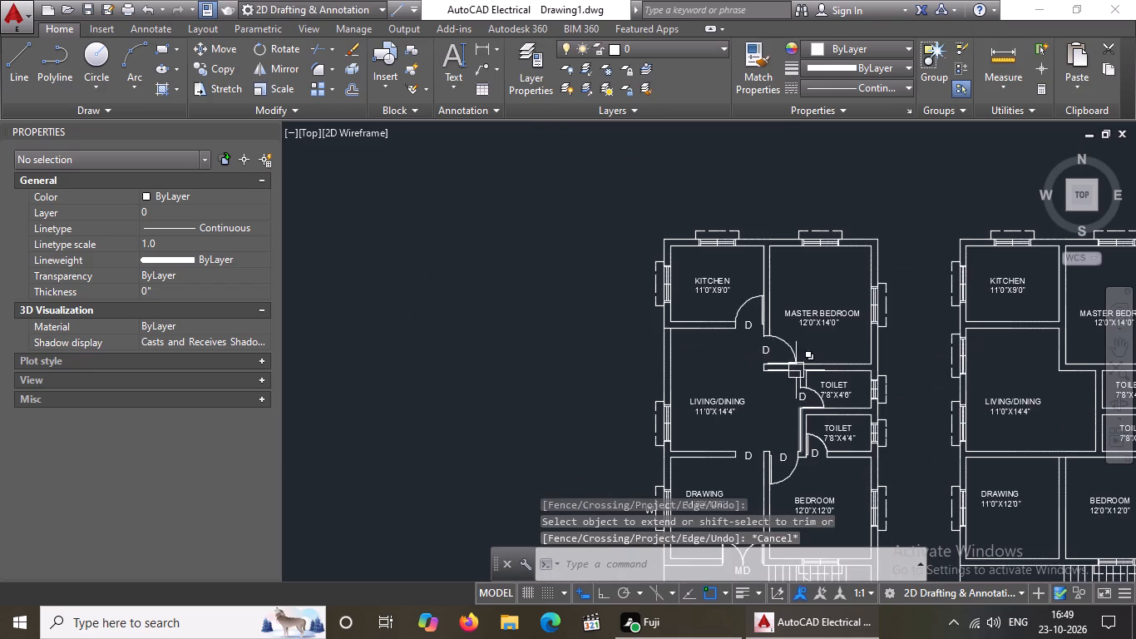
pyautogui.click(788, 340)
pyautogui.click(220, 63)
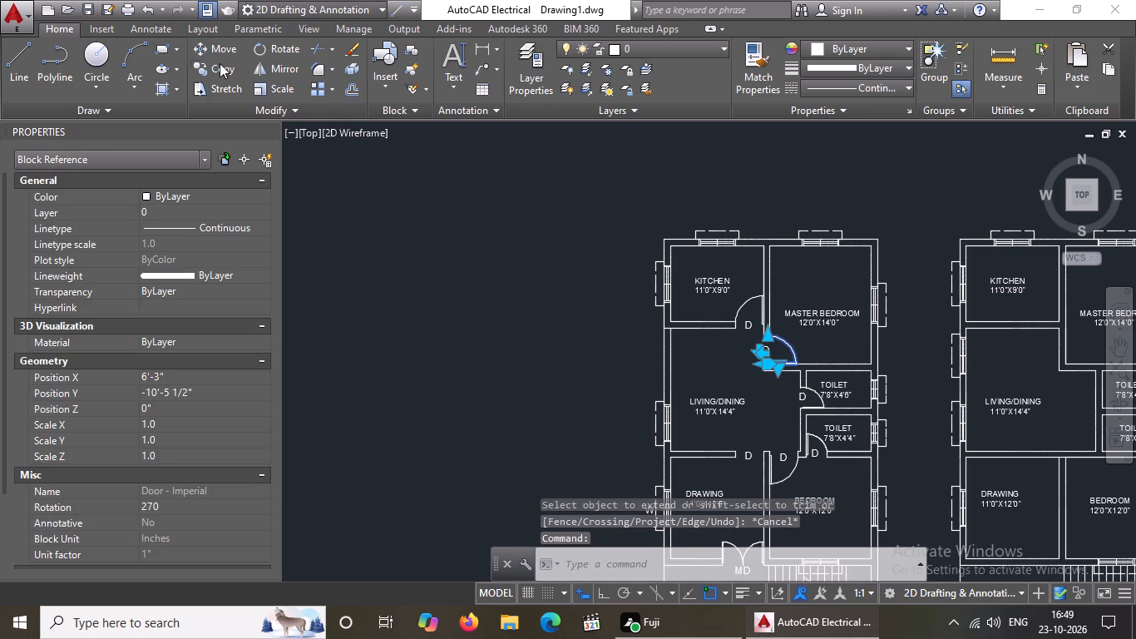
pyautogui.click(784, 353)
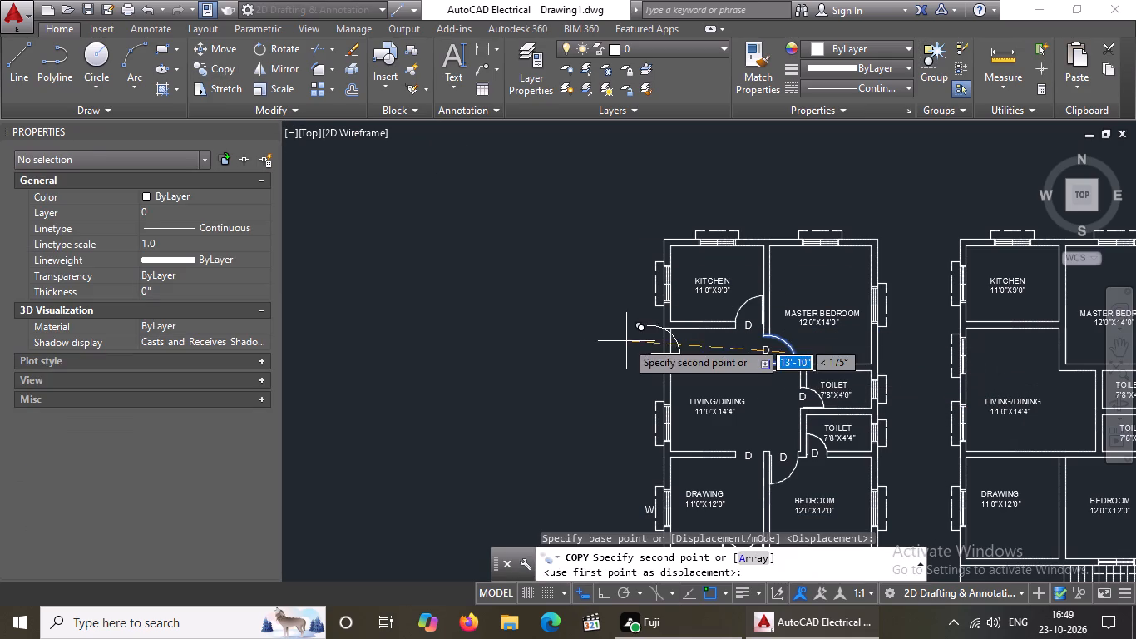
pyautogui.click(620, 350)
pyautogui.press('Escape')
# Flip the copied door so that its leaf is at the top and the swing arc runs below it.
pyautogui.click(615, 362)
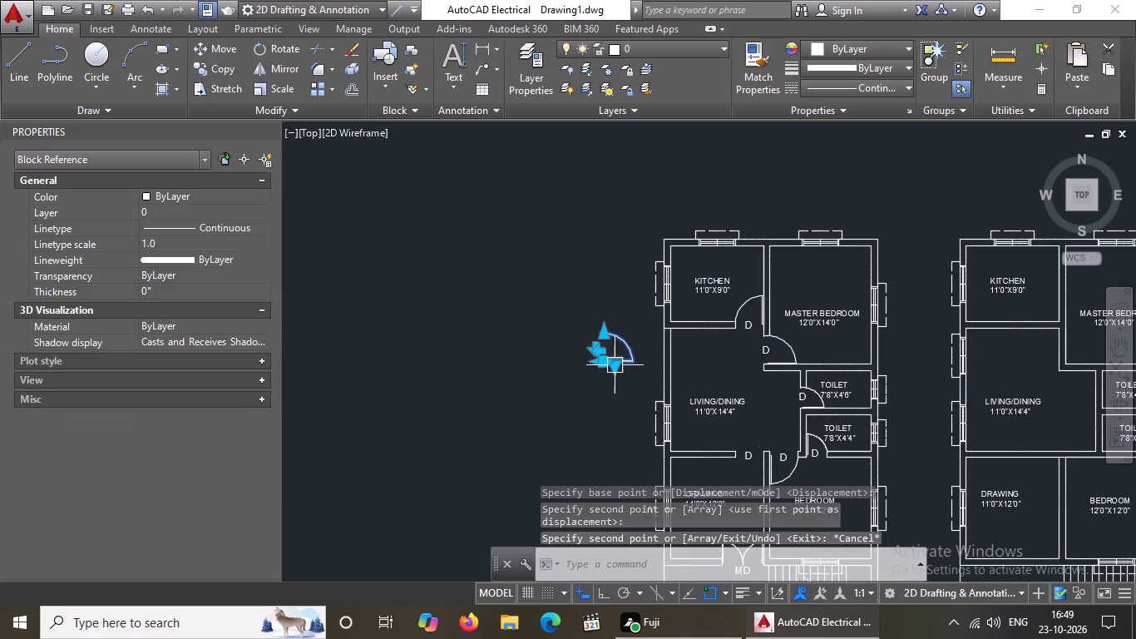
pyautogui.scroll(2, 592, 347)
pyautogui.click(597, 350)
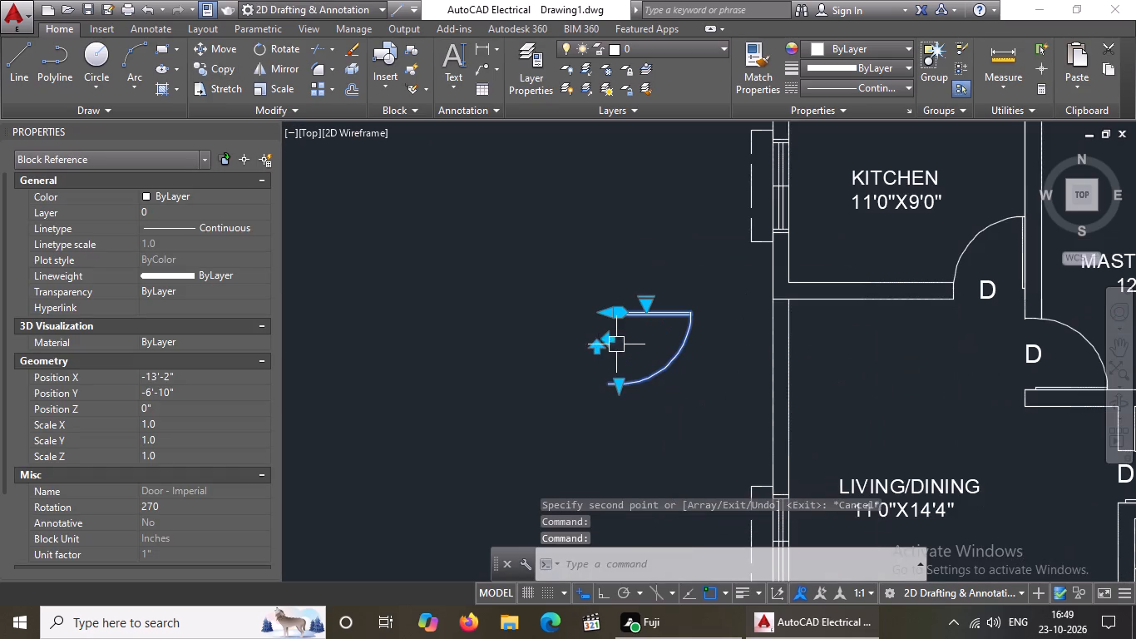
# Move the flipped door by its leaf-side endpoint to where the extended kitchen wall line meets the outer wall's outside face.
pyautogui.moveTo(220, 47); pyautogui.dragTo(220, 55)
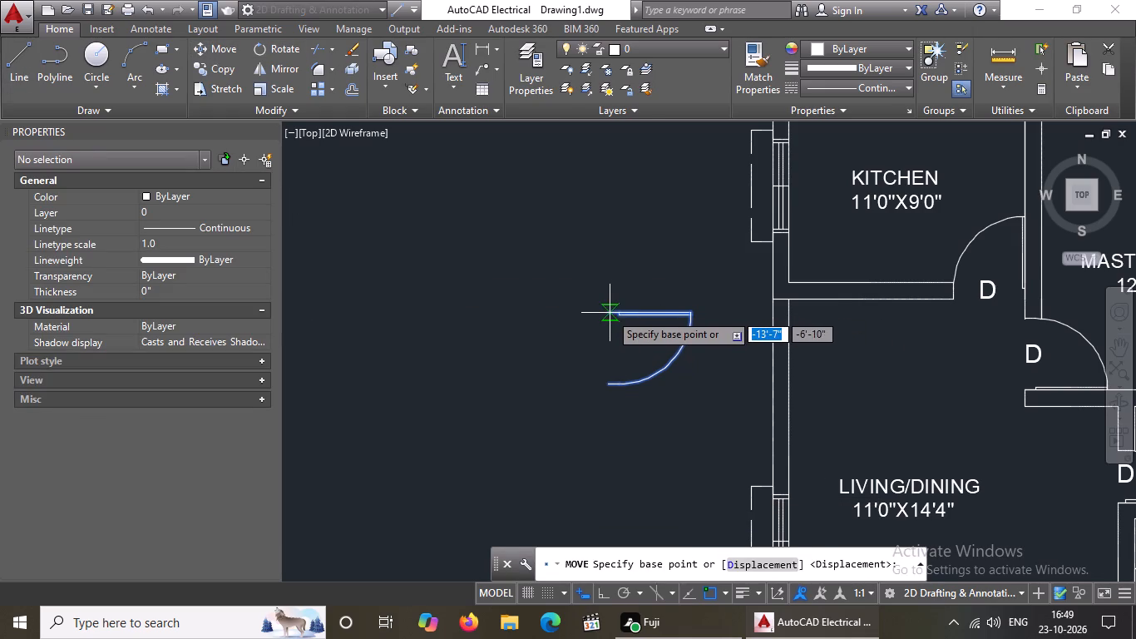
pyautogui.scroll(3, 607, 312)
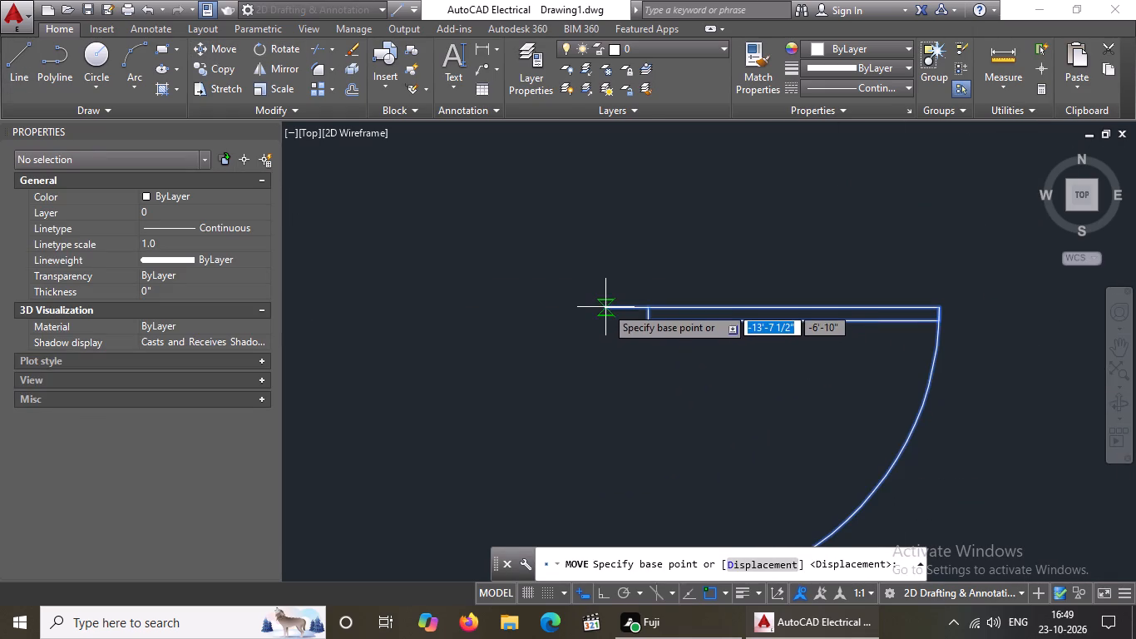
pyautogui.click(604, 309)
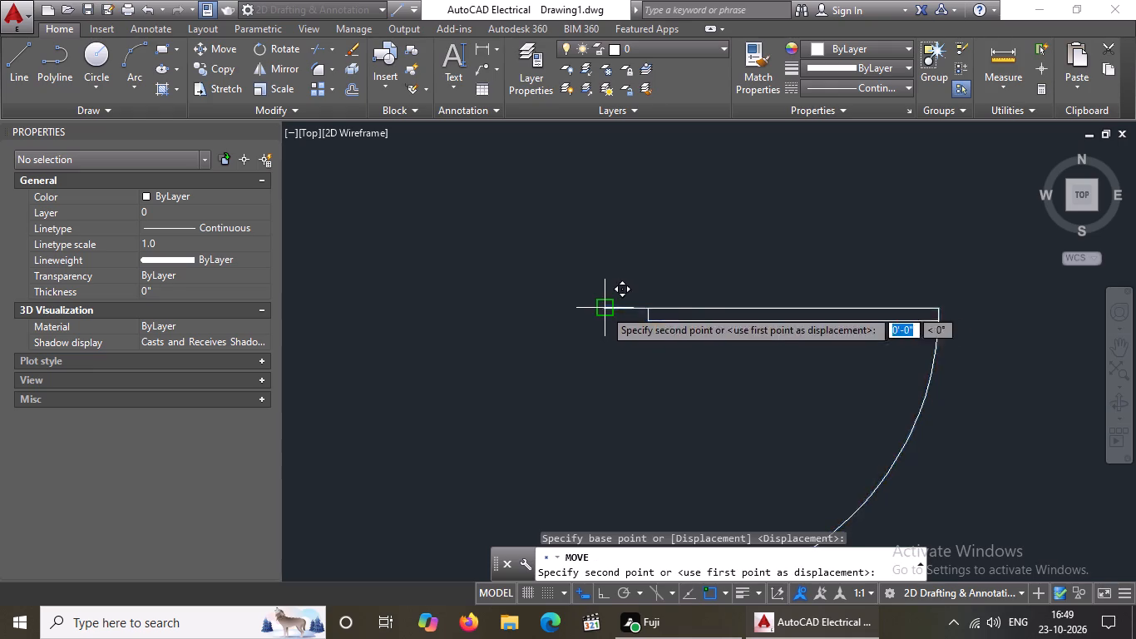
pyautogui.scroll(-3, 689, 302)
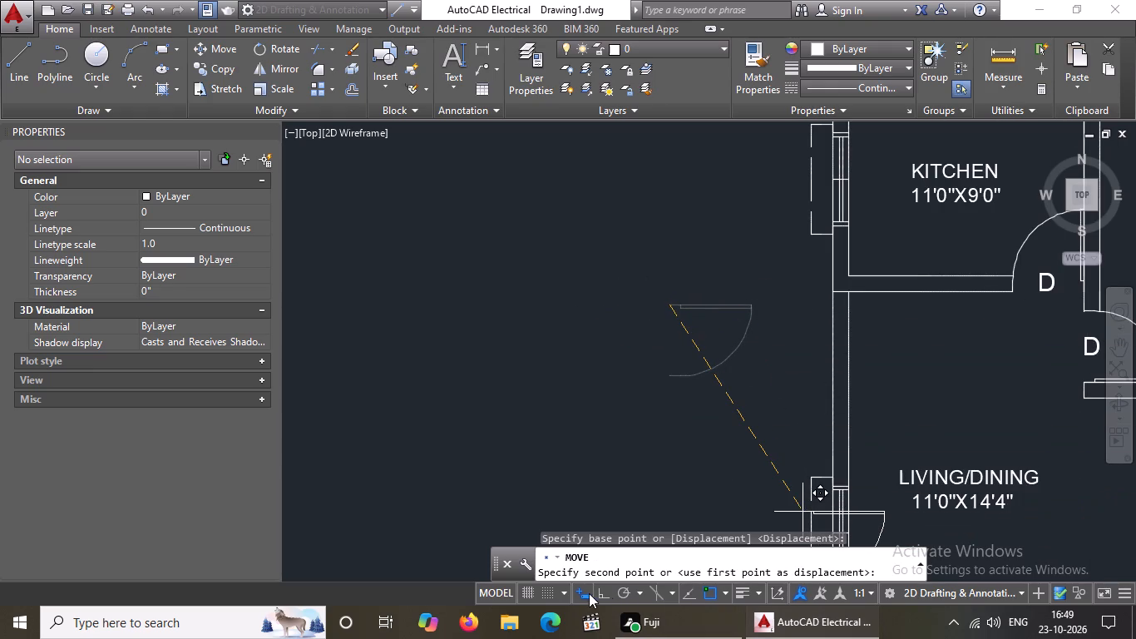
pyautogui.scroll(2, 847, 297)
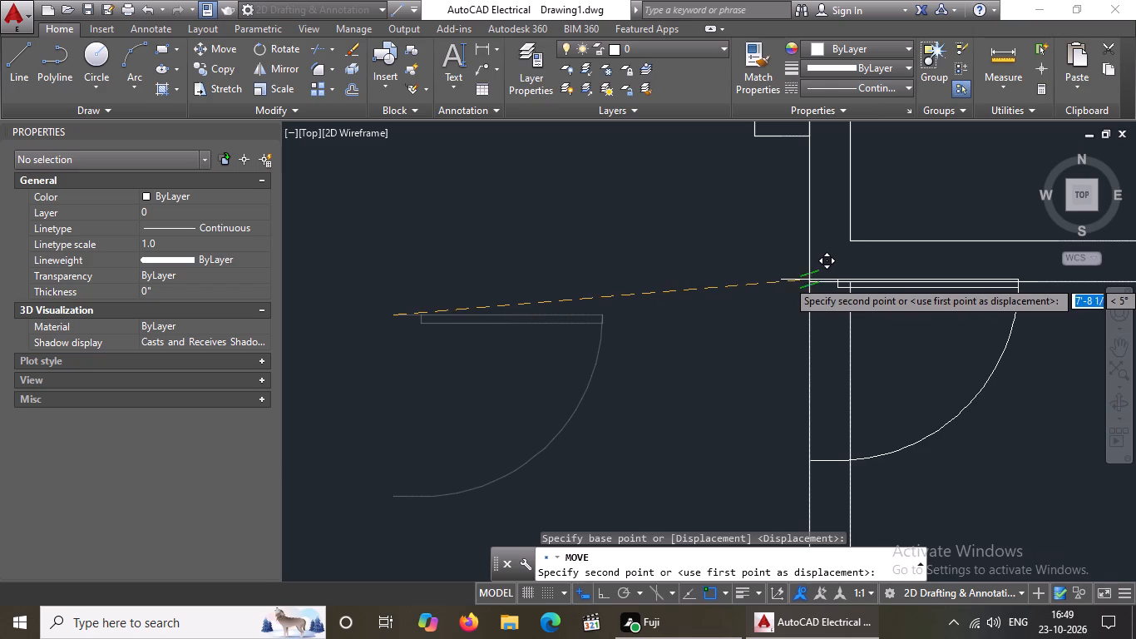
pyautogui.scroll(2, 809, 280)
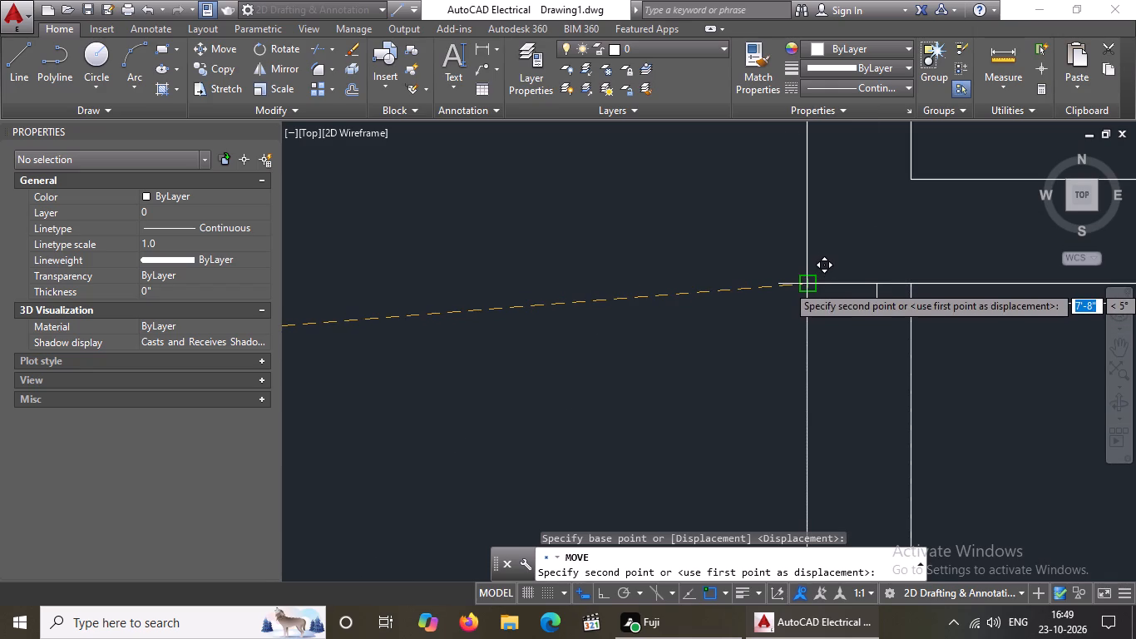
pyautogui.click(807, 285)
pyautogui.scroll(-7, 822, 290)
pyautogui.press('Escape')
pyautogui.scroll(6, 873, 326)
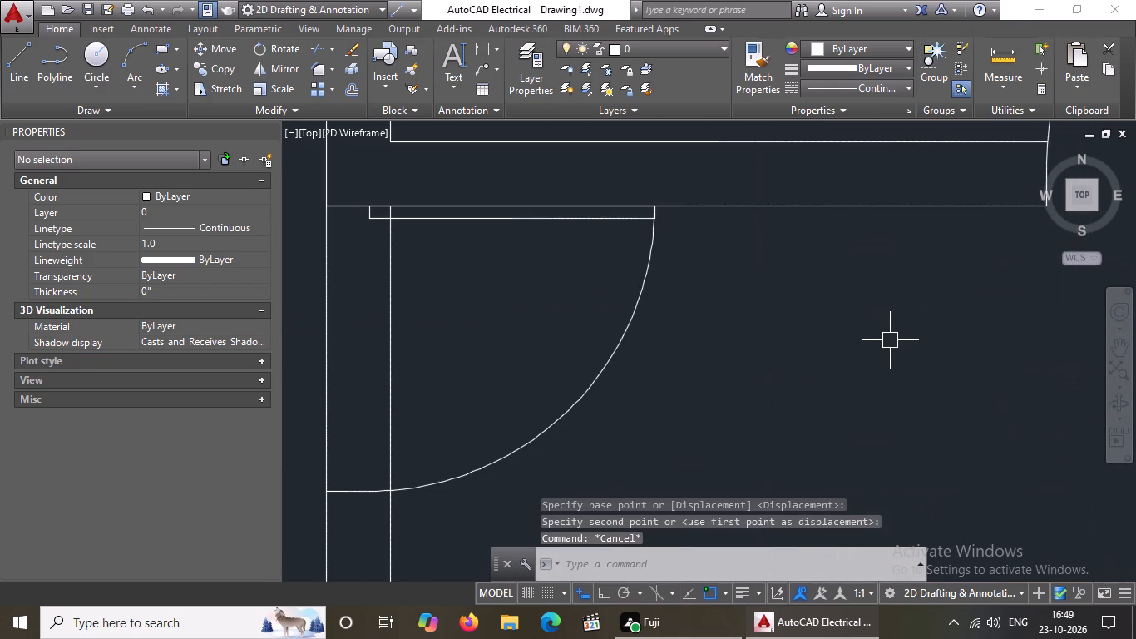
pyautogui.press('Escape')
# Trim the short piece of the inner wall line that crosses the new door's leaf.
pyautogui.scroll(-3, 890, 340)
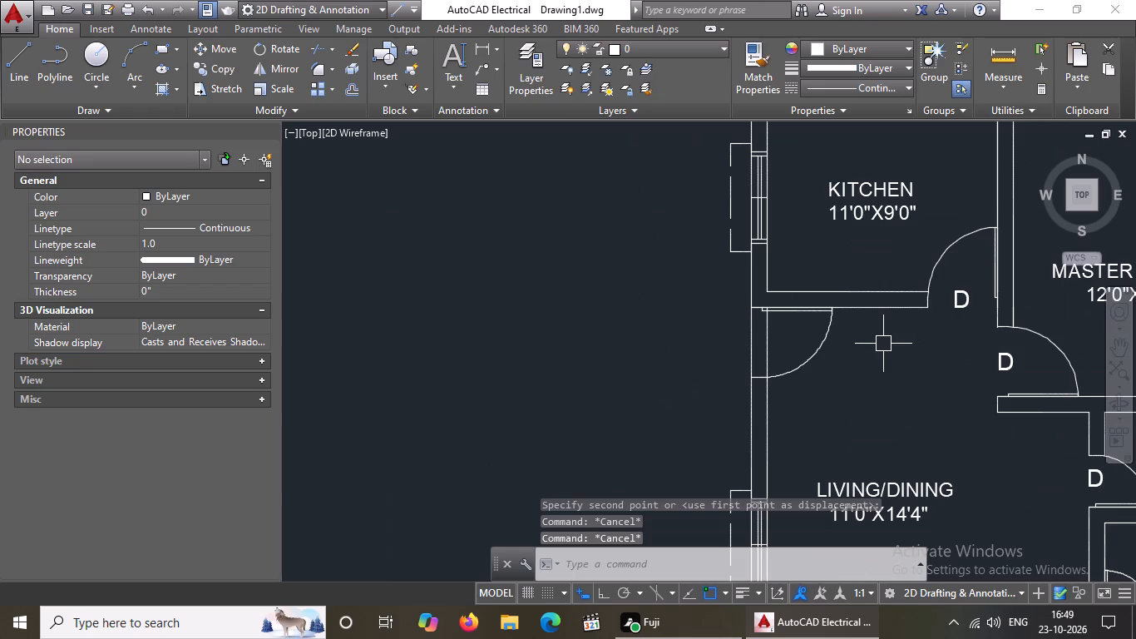
pyautogui.moveTo(883, 344); pyautogui.dragTo(783, 394, button='middle')
pyautogui.scroll(-2, 780, 389)
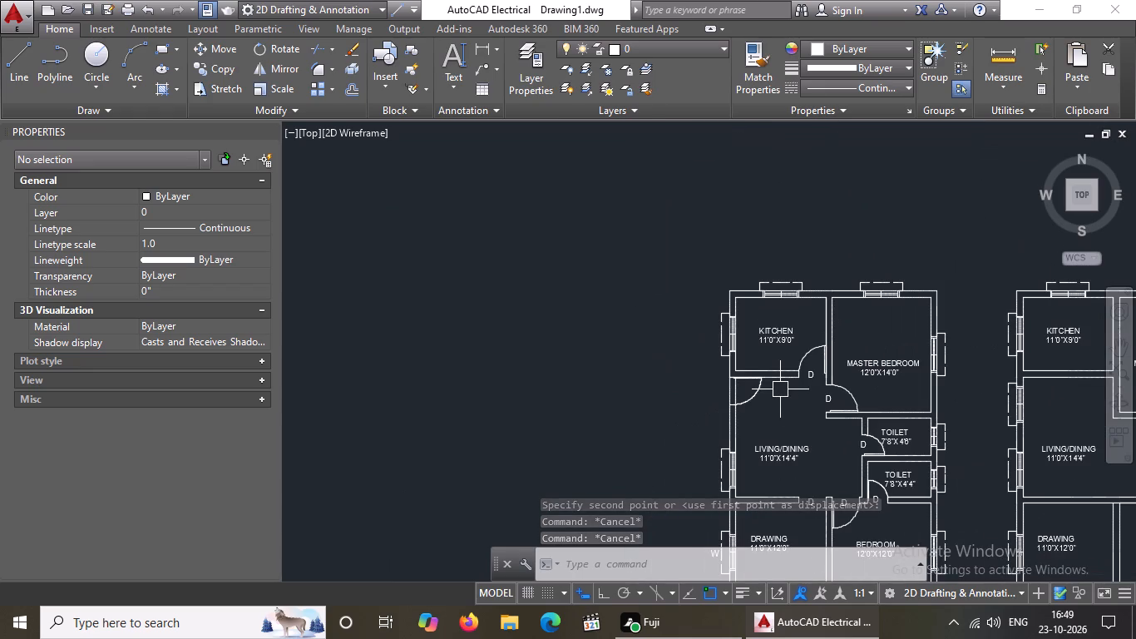
pyautogui.write('TR')
pyautogui.press('Return')
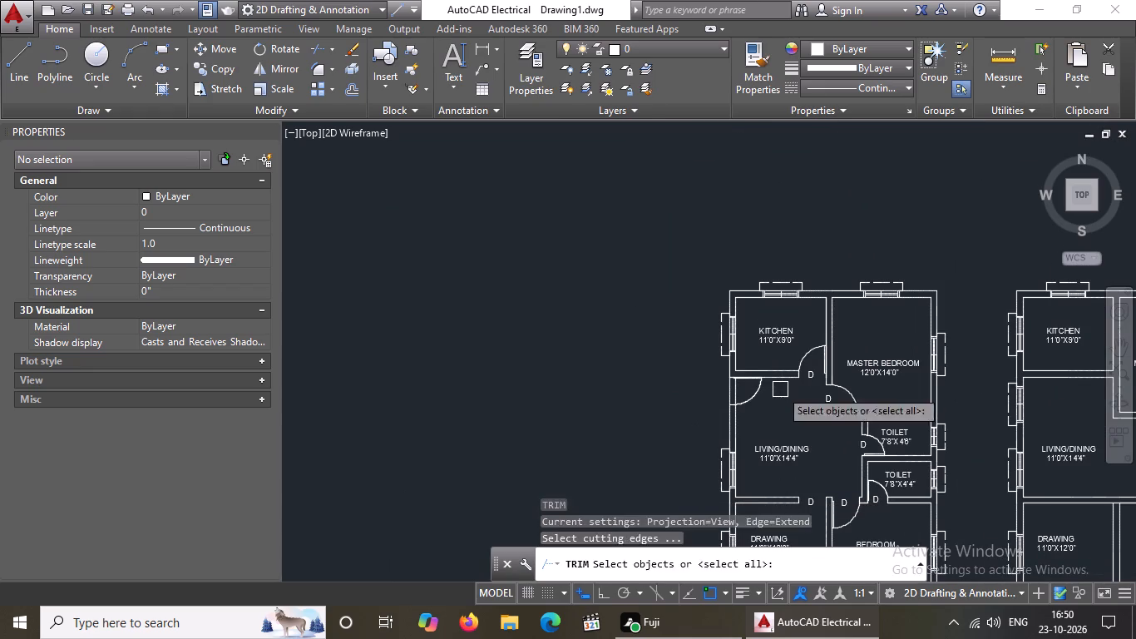
pyautogui.press('Return')
pyautogui.scroll(4, 773, 388)
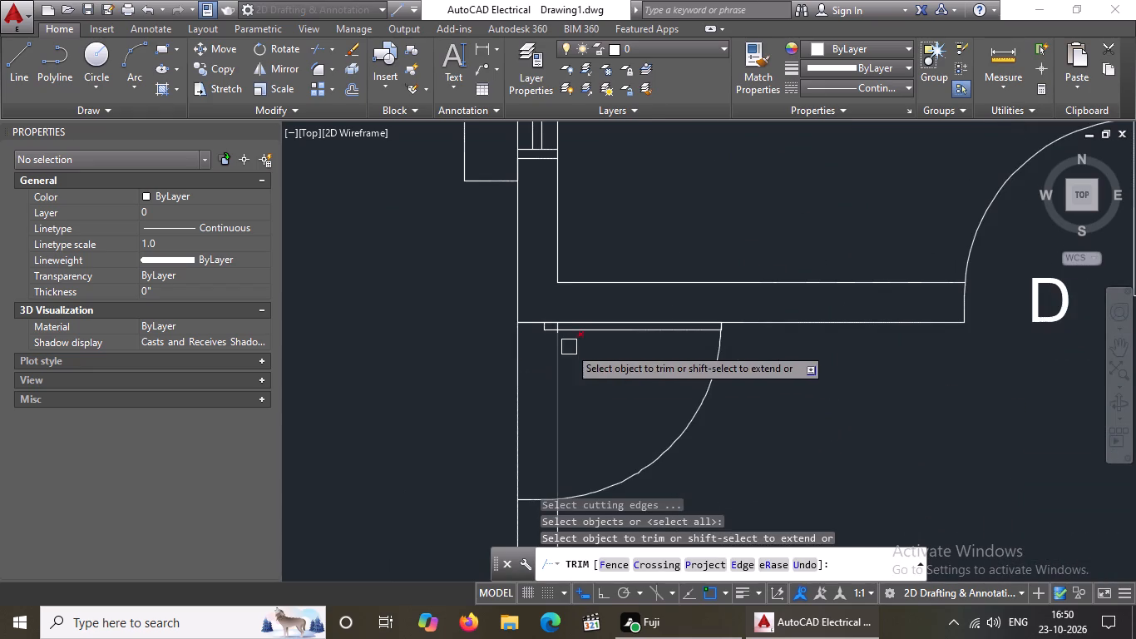
pyautogui.scroll(2, 570, 347)
pyautogui.scroll(4, 489, 280)
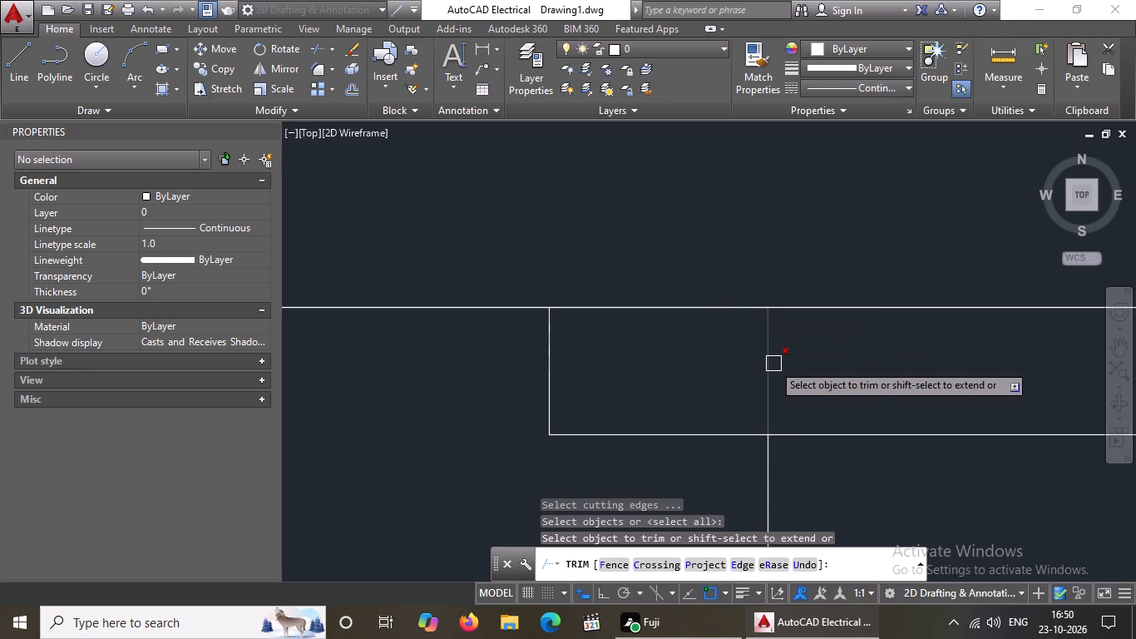
pyautogui.click(769, 364)
pyautogui.scroll(-3, 753, 423)
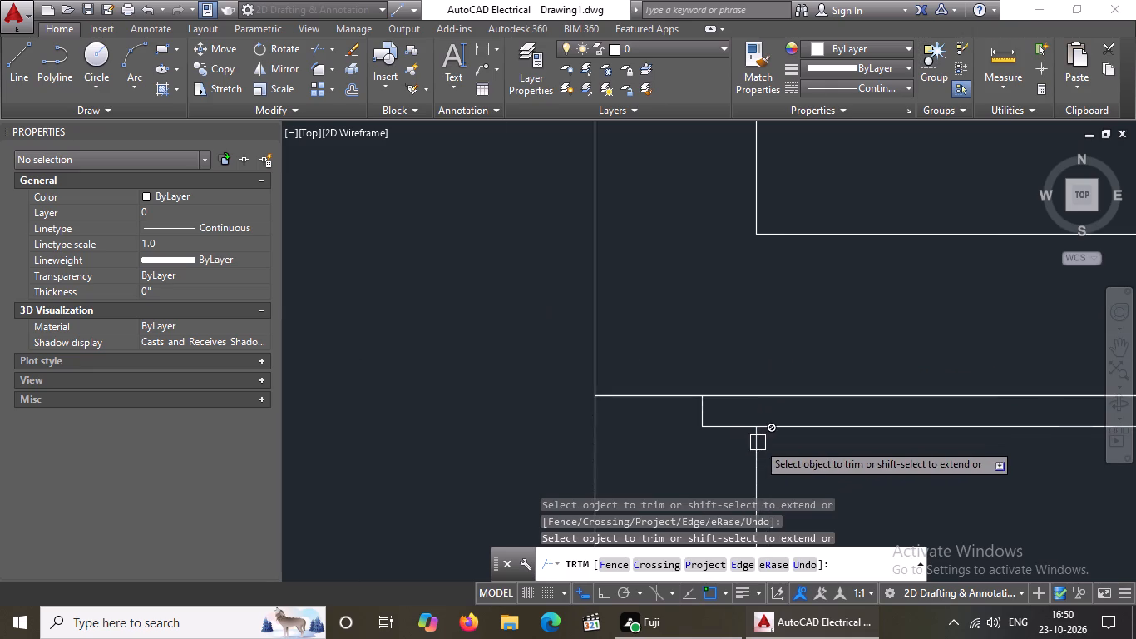
# Trim the inner and outer wall lines across the new living/dining door opening, including the stub at its lower end.
pyautogui.click(758, 443)
pyautogui.click(595, 414)
pyautogui.scroll(-4, 665, 382)
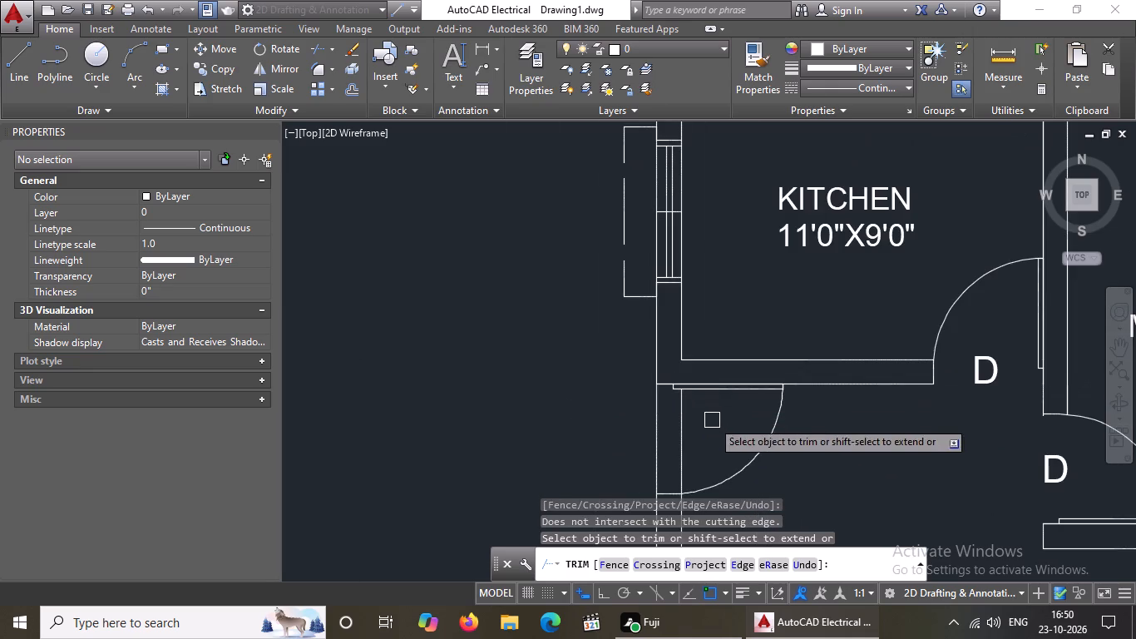
pyautogui.scroll(2, 690, 467)
pyautogui.scroll(-5, 690, 463)
pyautogui.scroll(5, 683, 490)
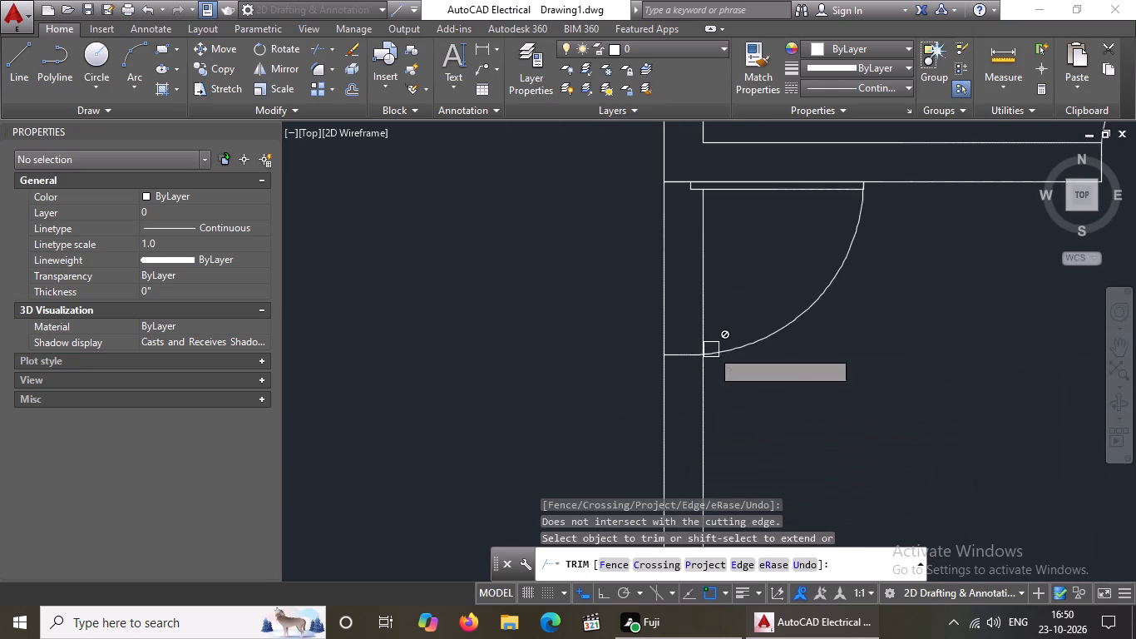
pyautogui.click(703, 343)
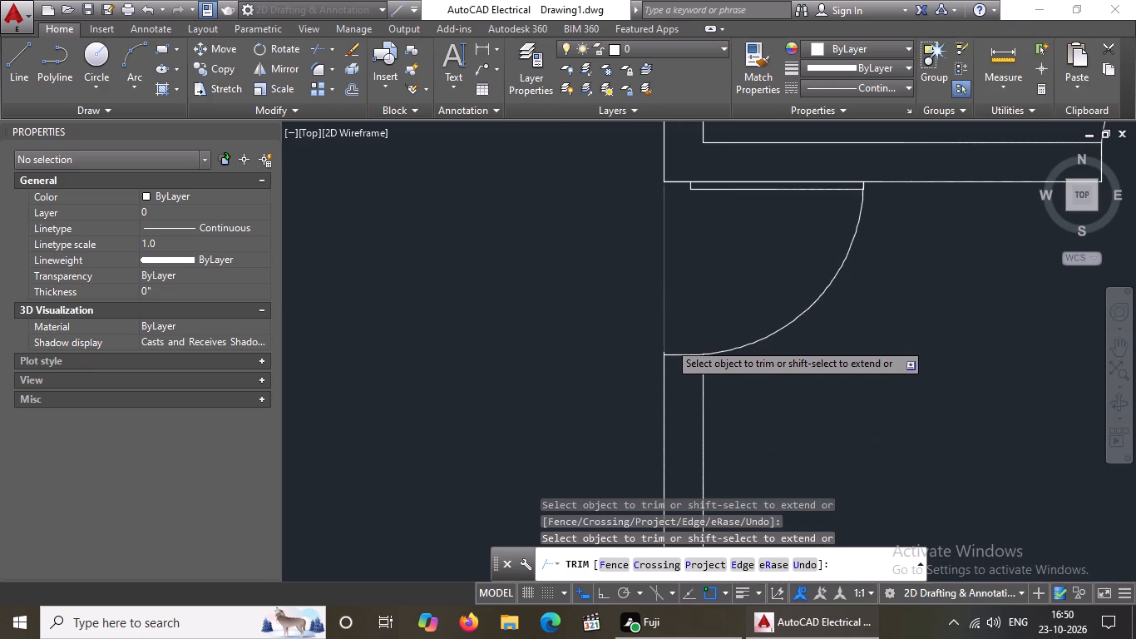
pyautogui.click(669, 342)
pyautogui.scroll(3, 676, 341)
pyautogui.click(615, 377)
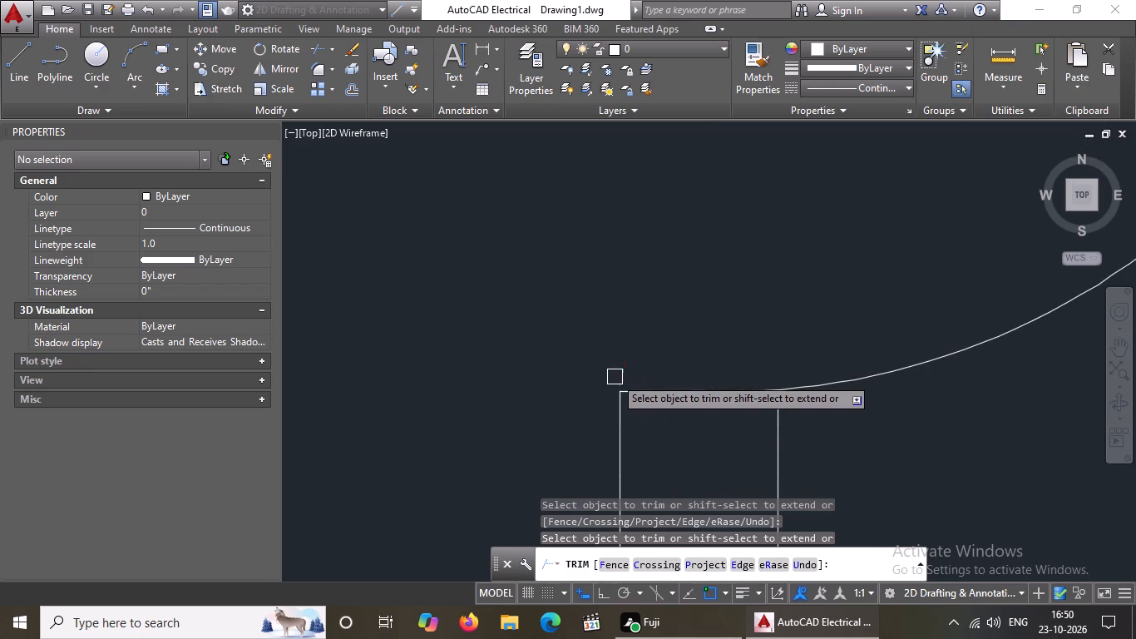
pyautogui.scroll(-7, 695, 350)
pyautogui.press('Escape')
# Copy the kitchen door's D label into the new outer door opening of the living/dining room.
pyautogui.scroll(1, 815, 324)
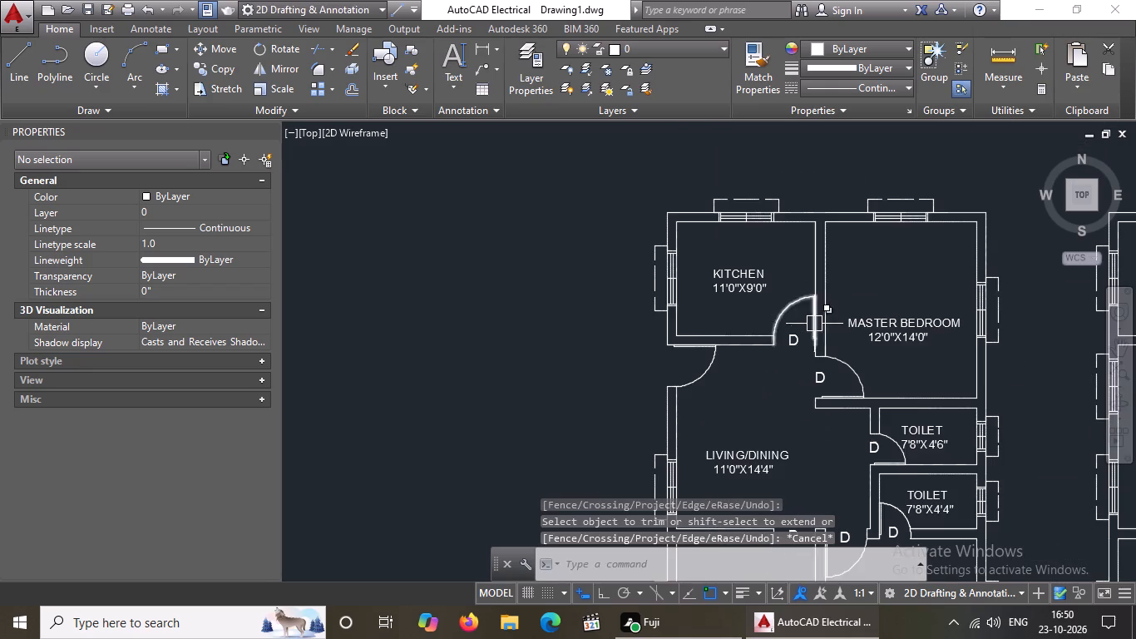
pyautogui.click(801, 339)
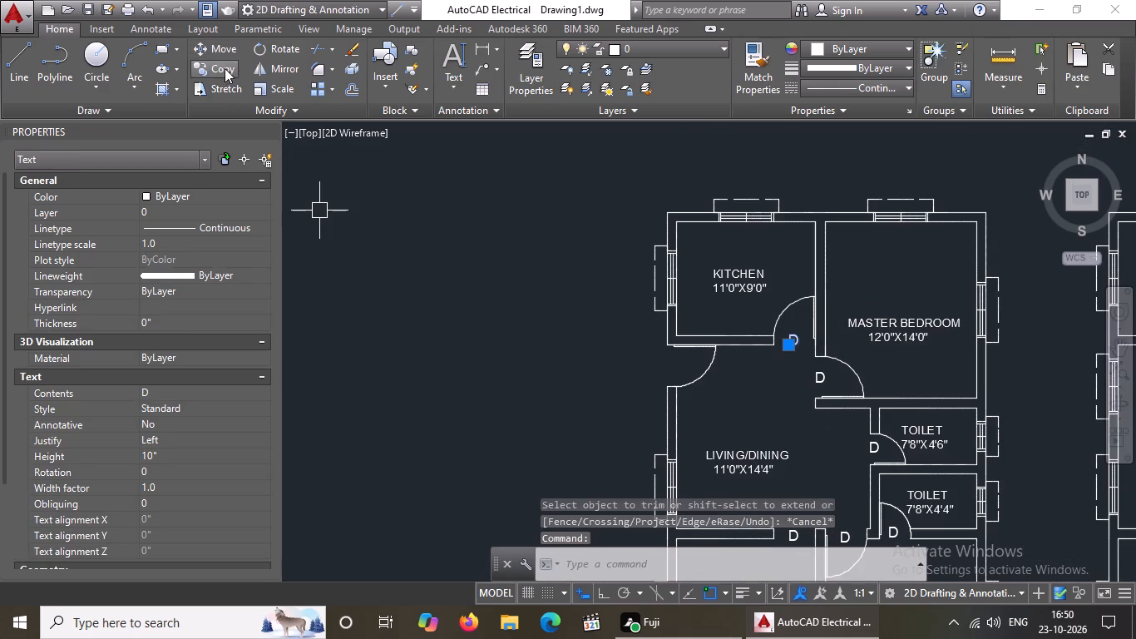
pyautogui.click(224, 66)
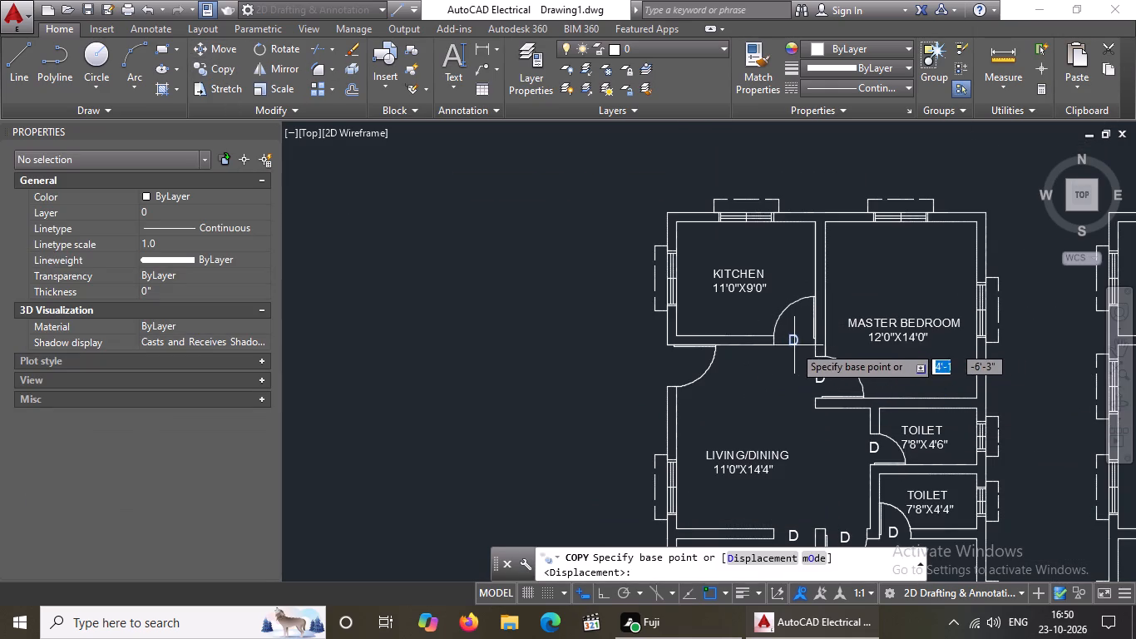
pyautogui.click(797, 342)
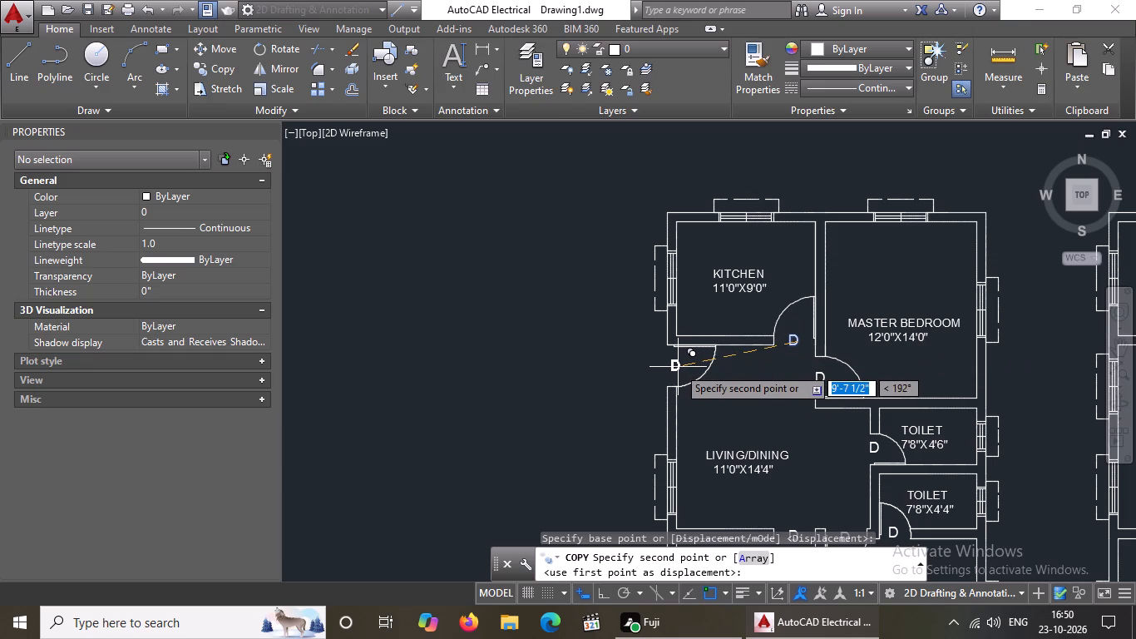
pyautogui.click(674, 366)
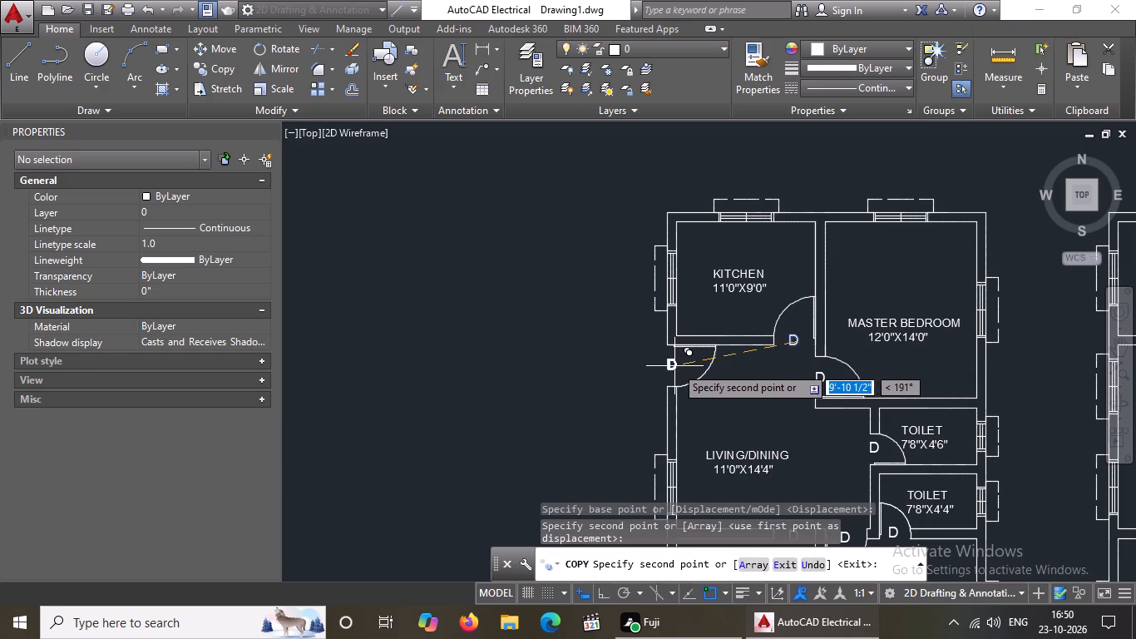
pyautogui.press('Escape')
# Nudge the copied D label about 3" inwards, towards the living/dining room.
pyautogui.scroll(2, 660, 368)
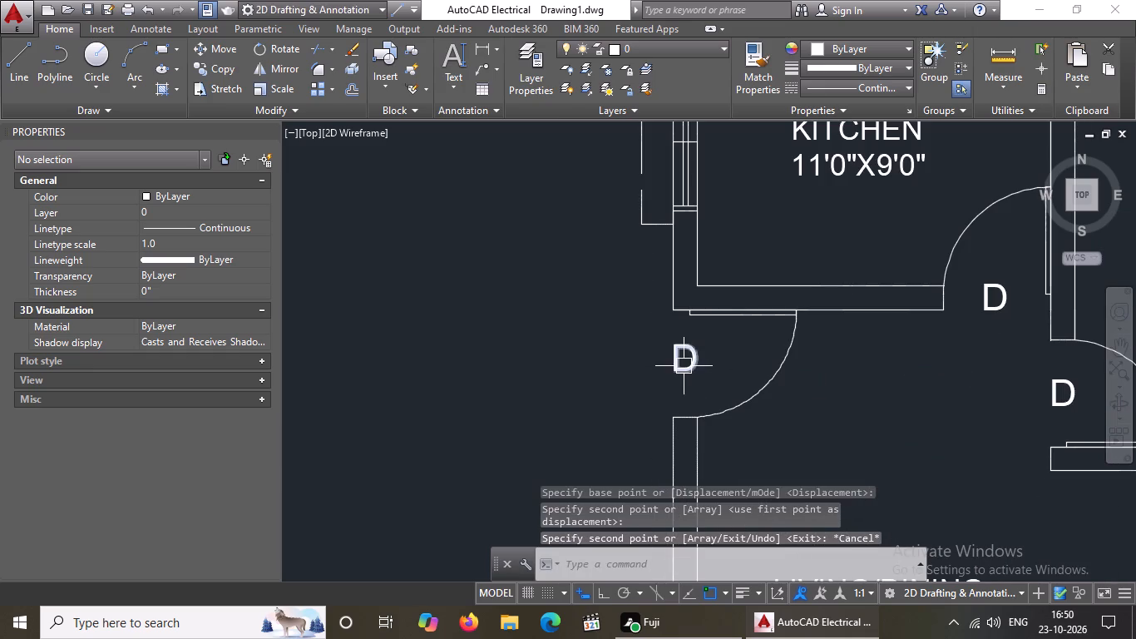
pyautogui.click(684, 366)
pyautogui.click(669, 371)
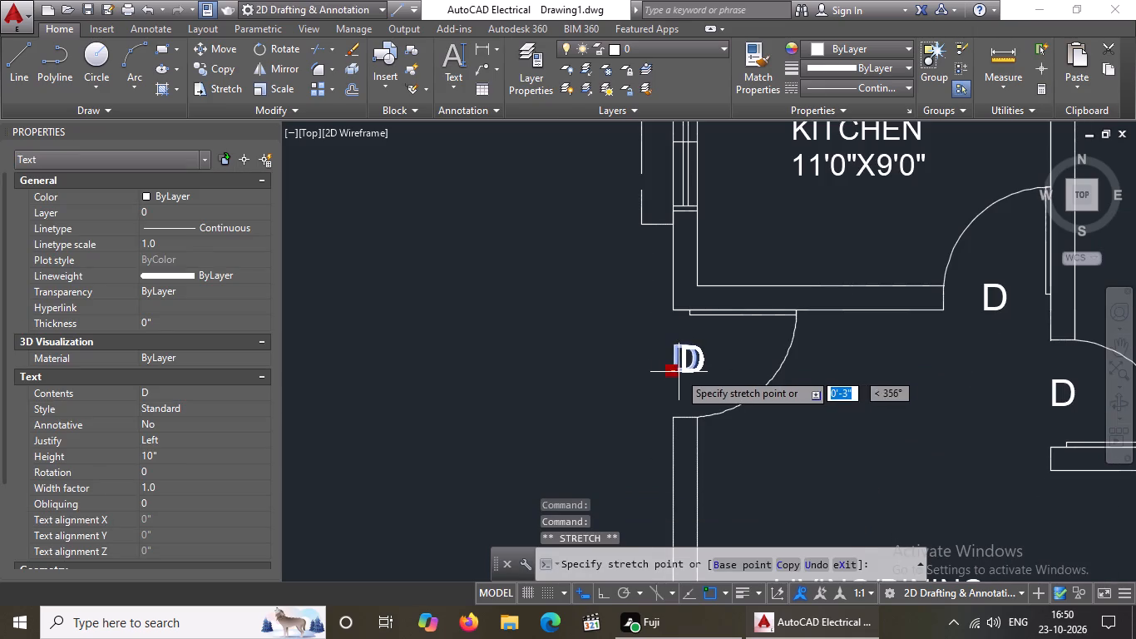
pyautogui.click(679, 372)
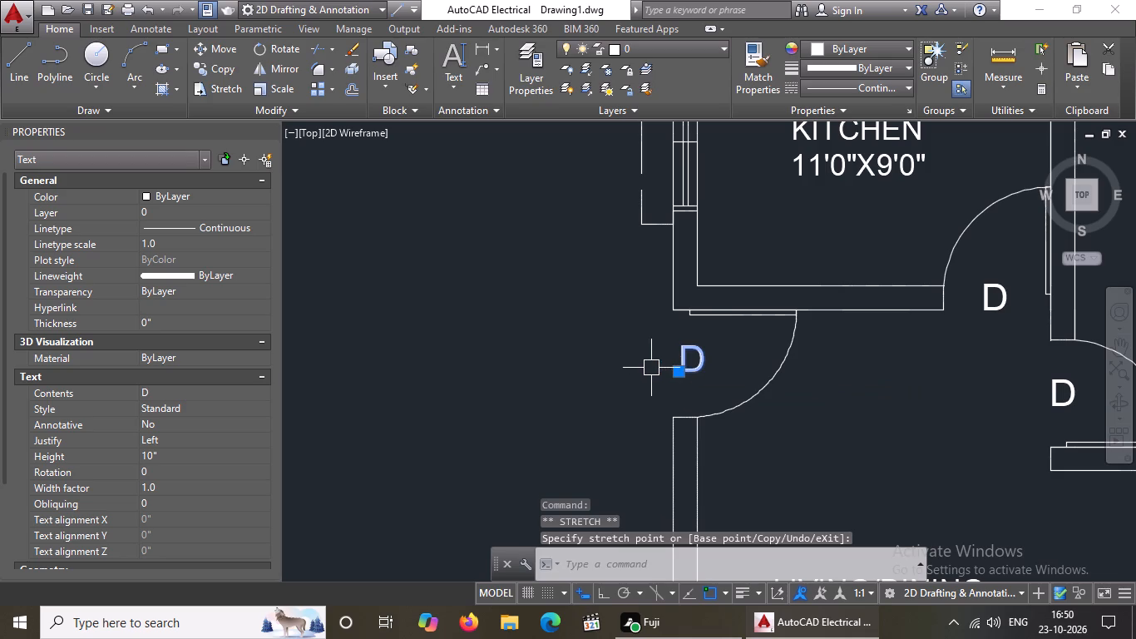
# Draw a 3' horizontal line outwards through the new living/dining door opening, just below its D label, as an arrow shaft.
pyautogui.scroll(-2, 651, 365)
pyautogui.scroll(-1, 719, 389)
pyautogui.moveTo(712, 341); pyautogui.dragTo(693, 262, button='middle')
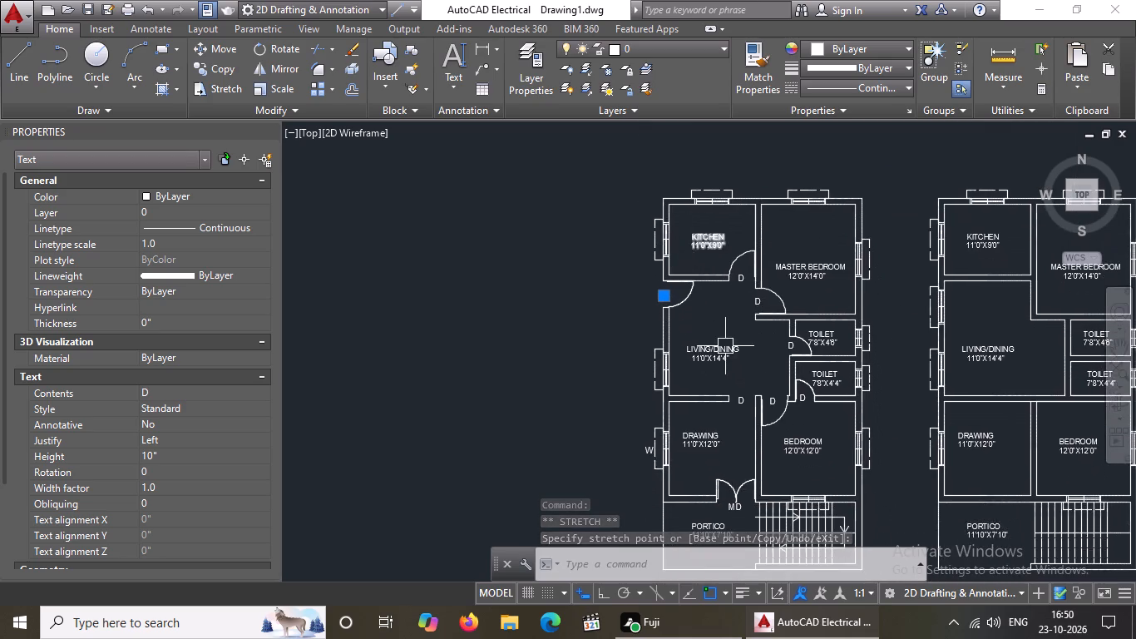
pyautogui.moveTo(725, 348); pyautogui.dragTo(692, 235, button='middle')
pyautogui.moveTo(719, 319); pyautogui.dragTo(620, 367, button='middle')
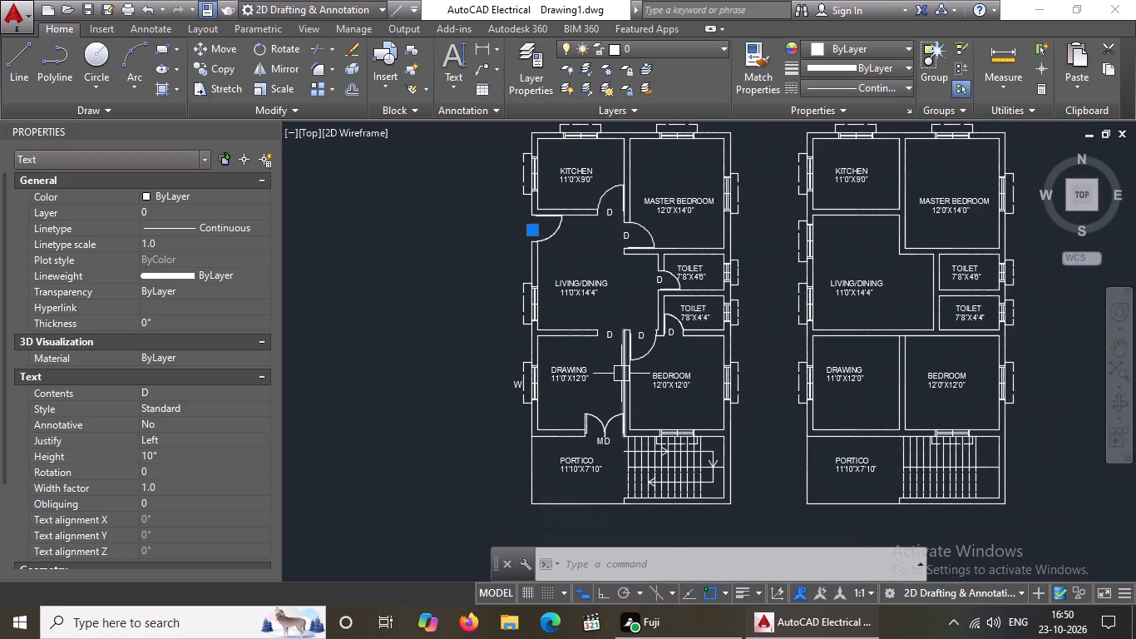
pyautogui.scroll(2, 627, 462)
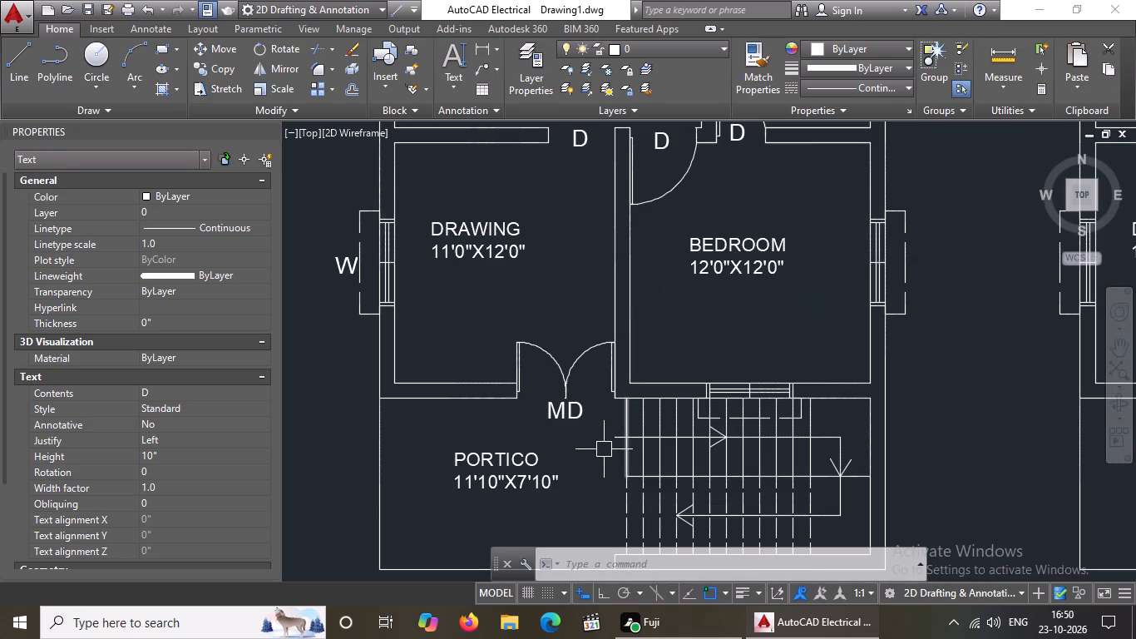
pyautogui.press('Escape')
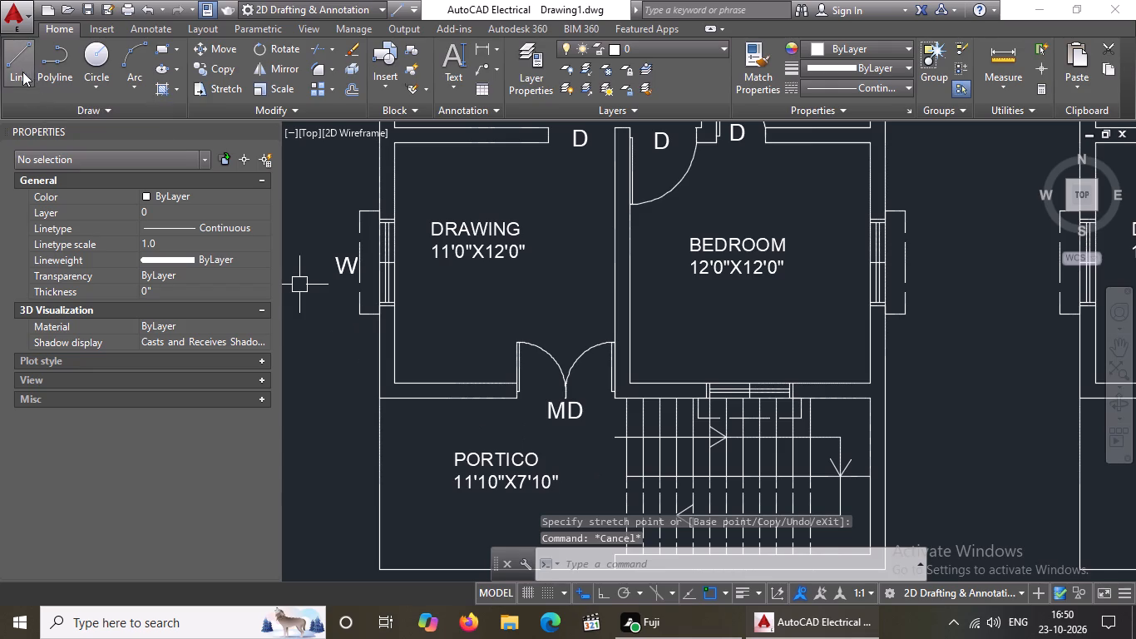
pyautogui.click(22, 72)
pyautogui.scroll(2, 541, 416)
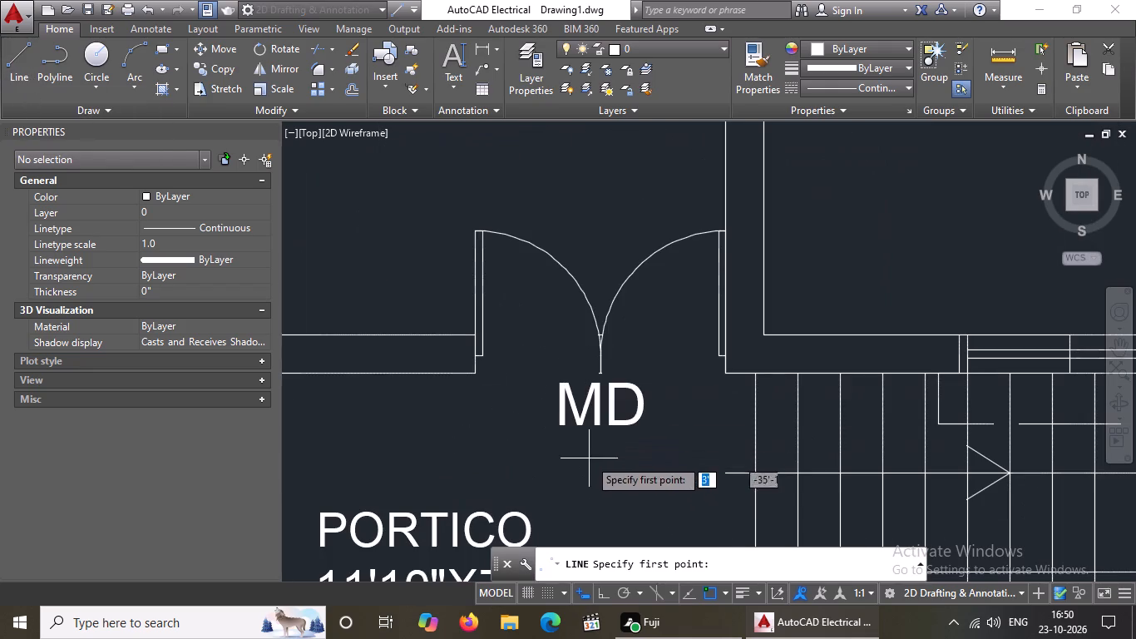
pyautogui.scroll(-2, 589, 322)
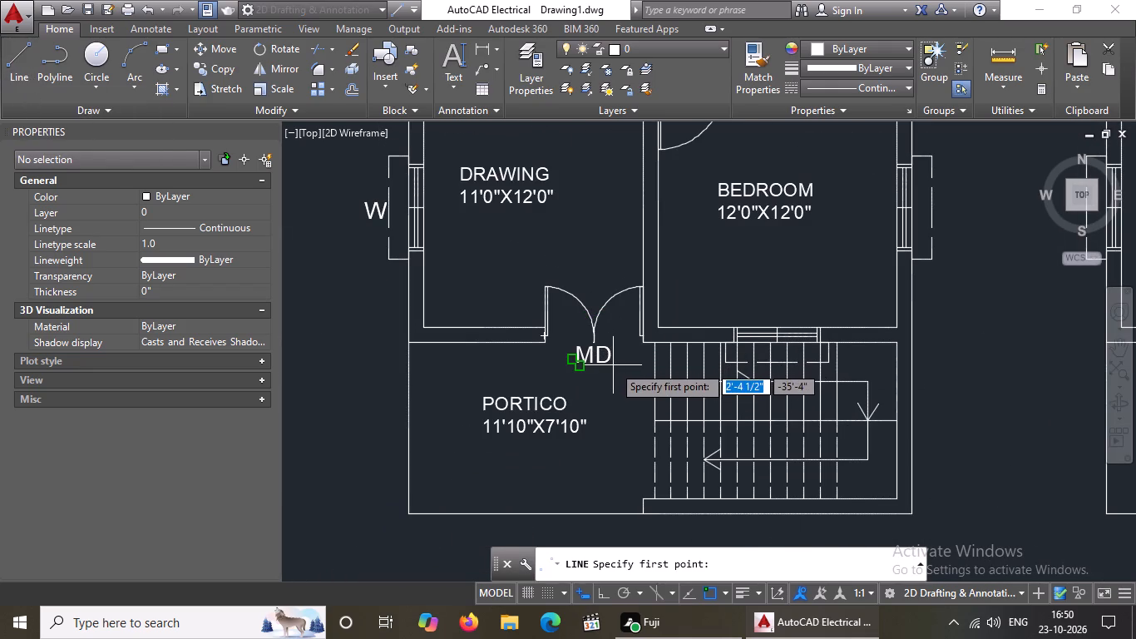
pyautogui.scroll(-2, 567, 325)
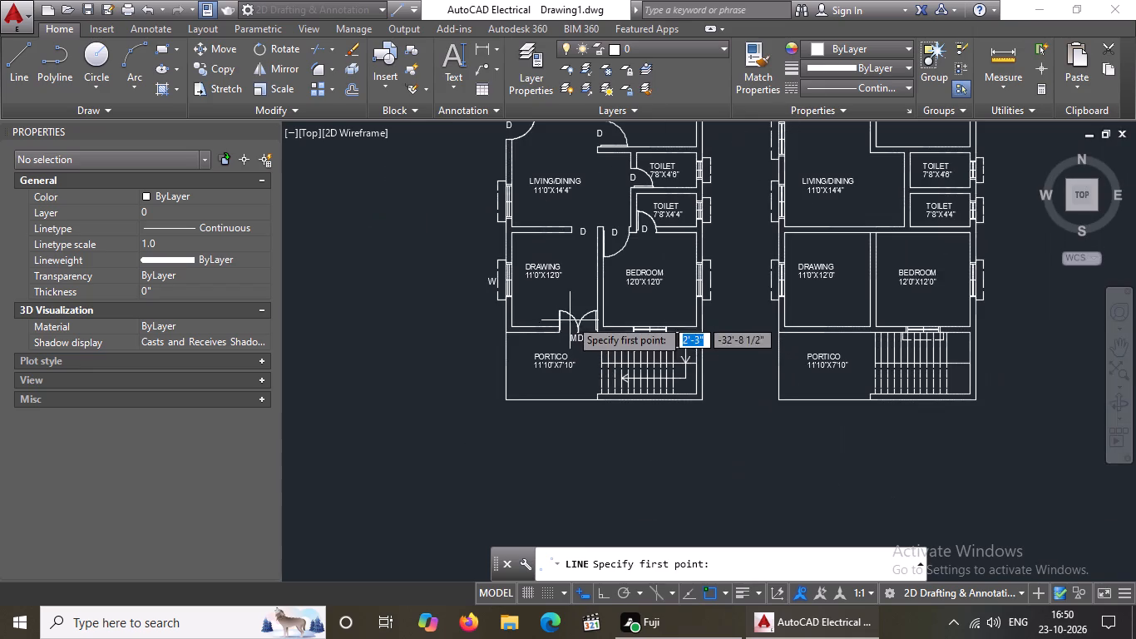
pyautogui.moveTo(572, 302); pyautogui.dragTo(572, 409, button='middle')
pyautogui.moveTo(519, 268); pyautogui.dragTo(526, 339, button='middle')
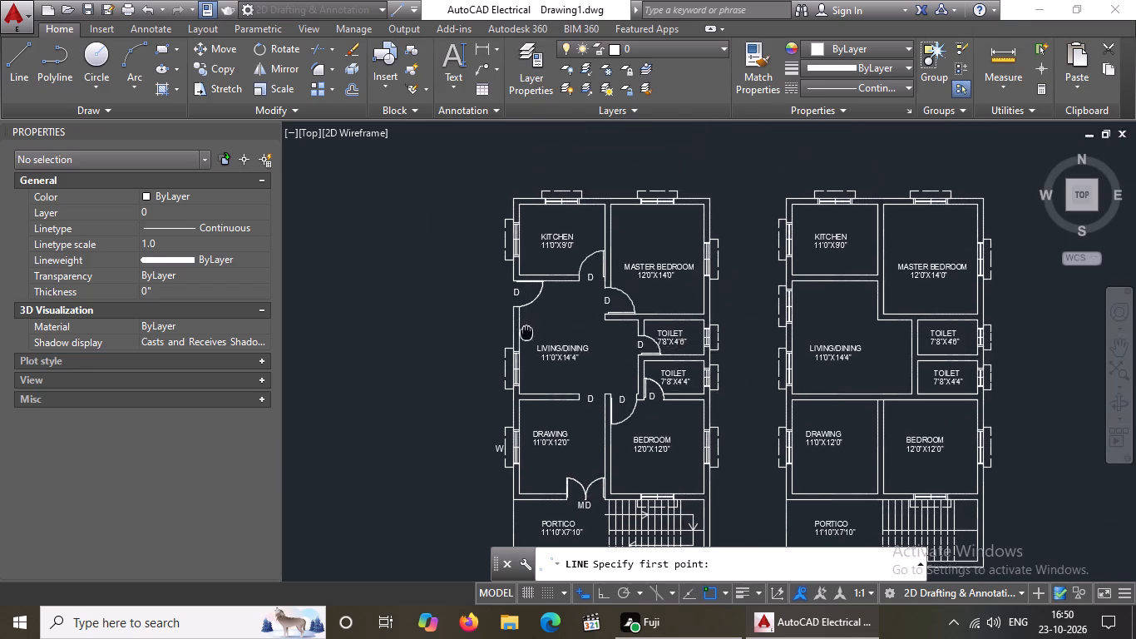
pyautogui.moveTo(526, 339); pyautogui.dragTo(526, 376, button='middle')
pyautogui.scroll(3, 515, 337)
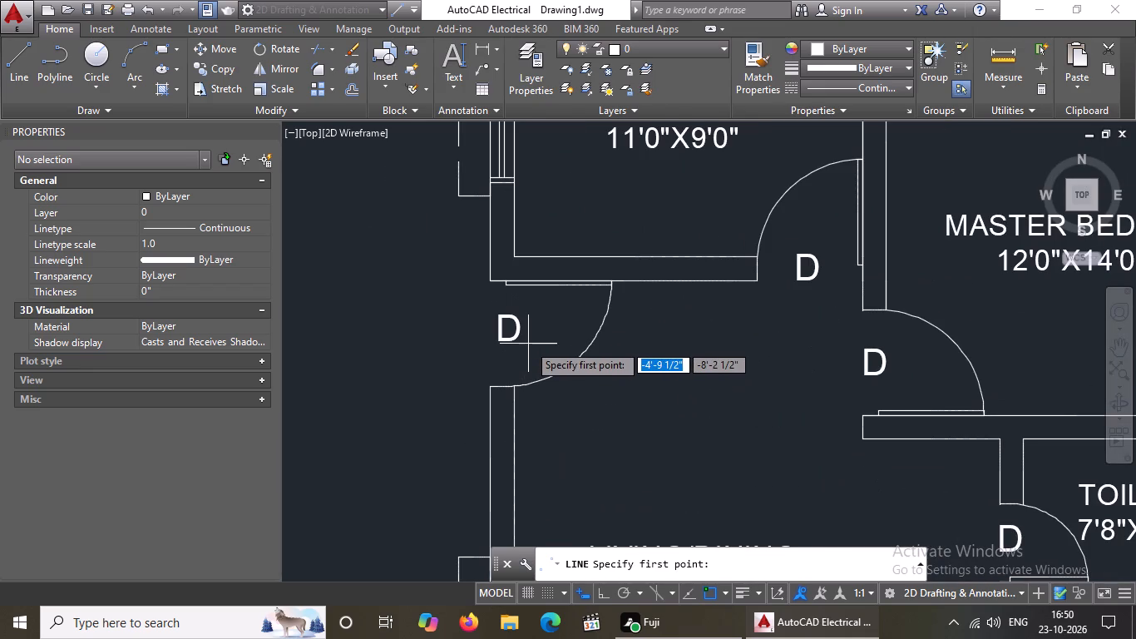
pyautogui.click(529, 345)
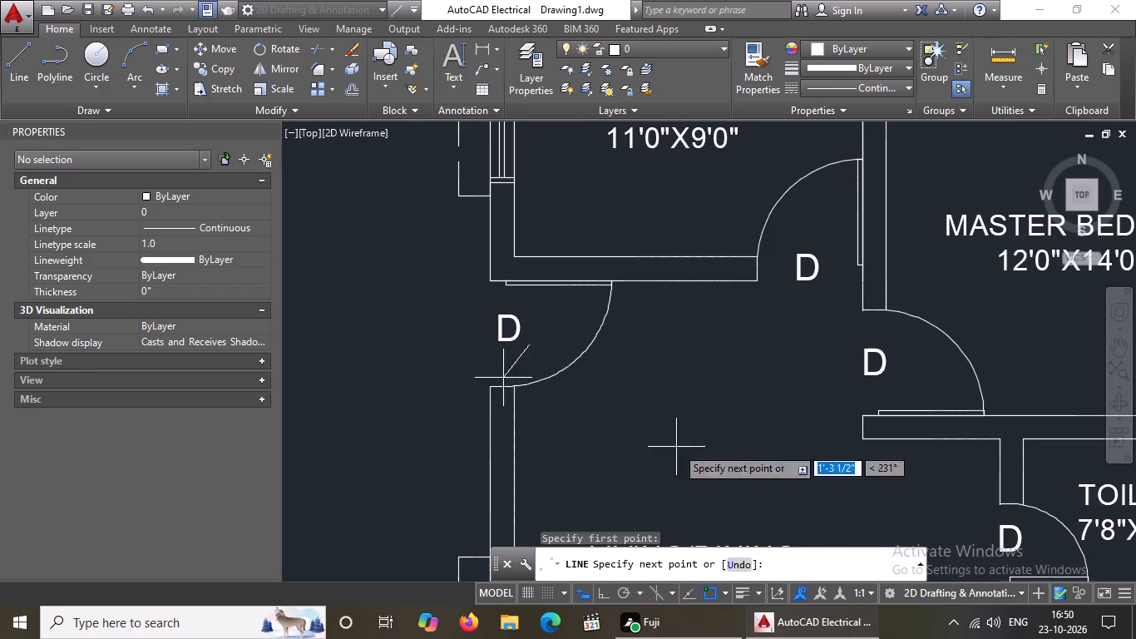
pyautogui.click(600, 592)
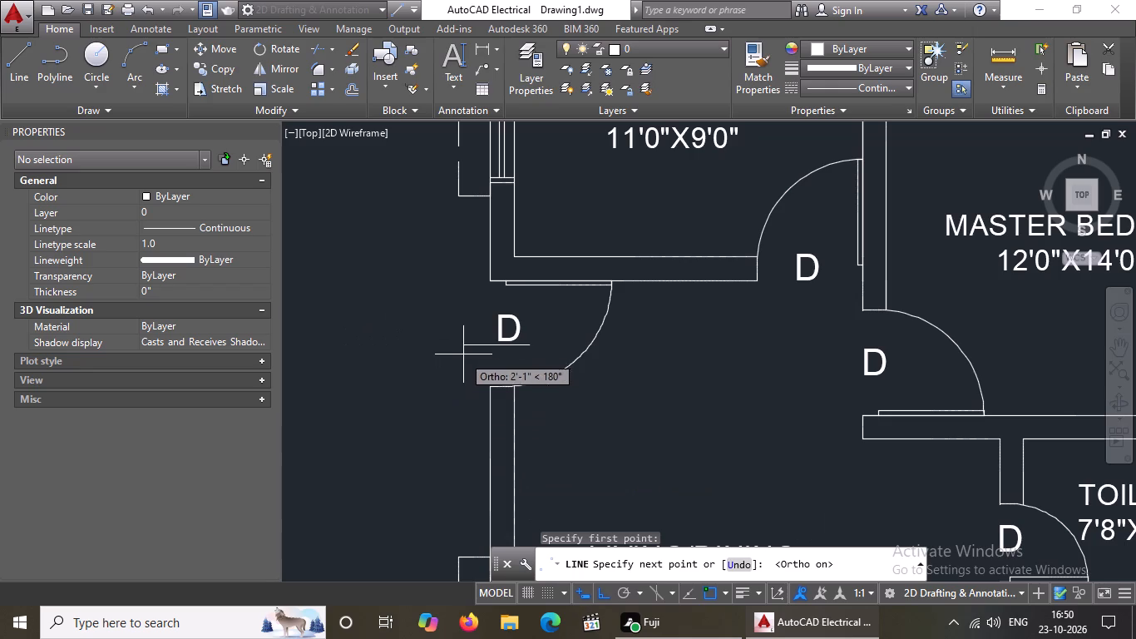
pyautogui.write("3'")
pyautogui.press('Return')
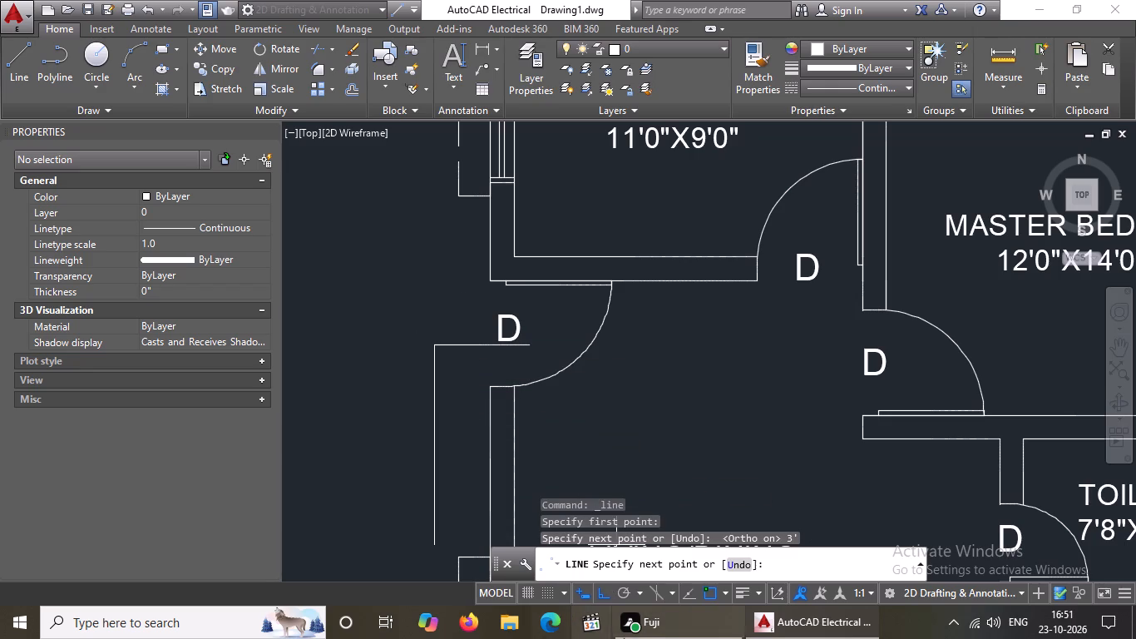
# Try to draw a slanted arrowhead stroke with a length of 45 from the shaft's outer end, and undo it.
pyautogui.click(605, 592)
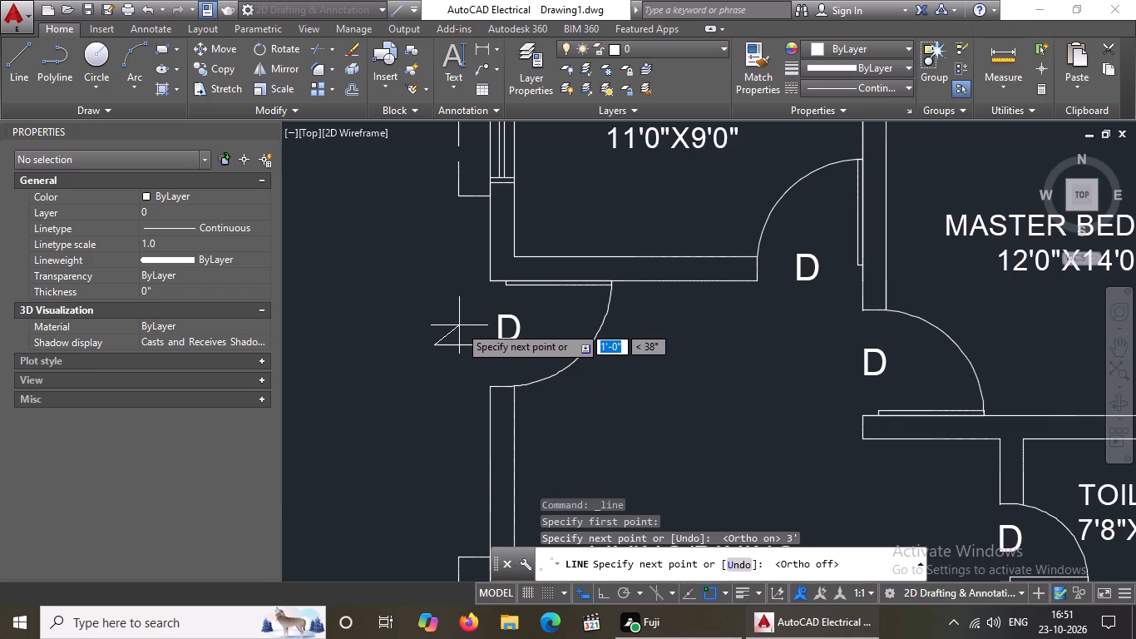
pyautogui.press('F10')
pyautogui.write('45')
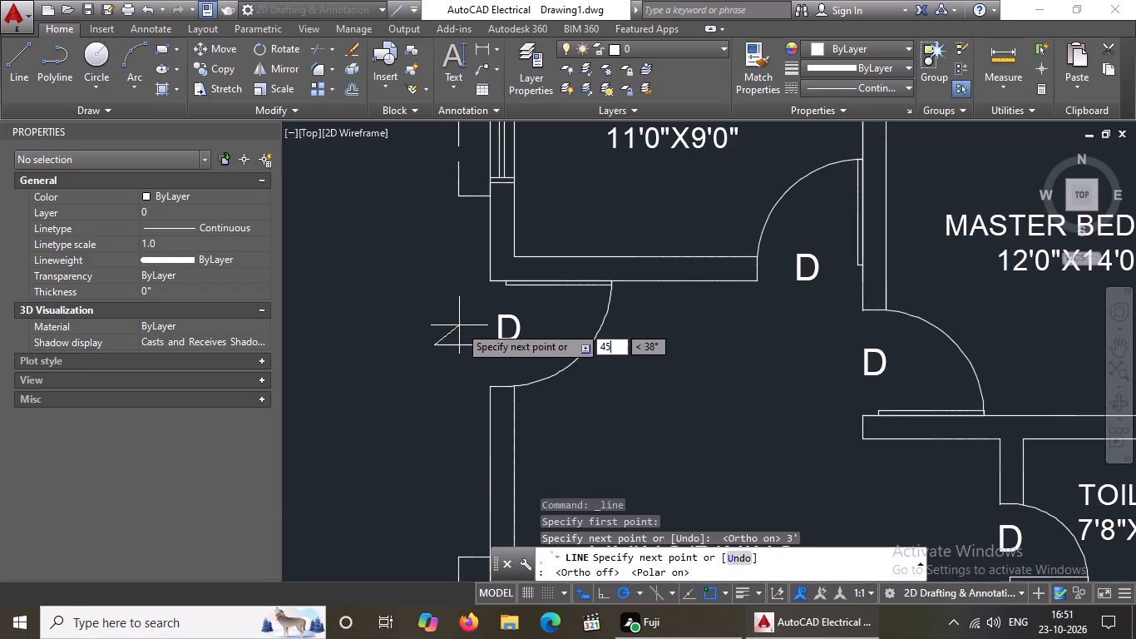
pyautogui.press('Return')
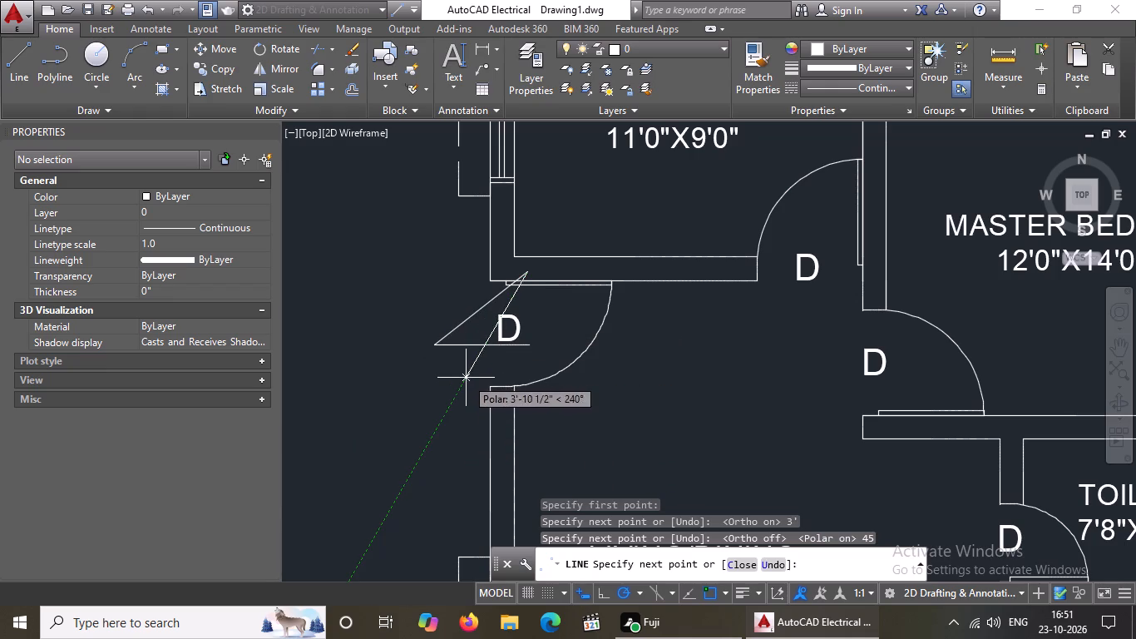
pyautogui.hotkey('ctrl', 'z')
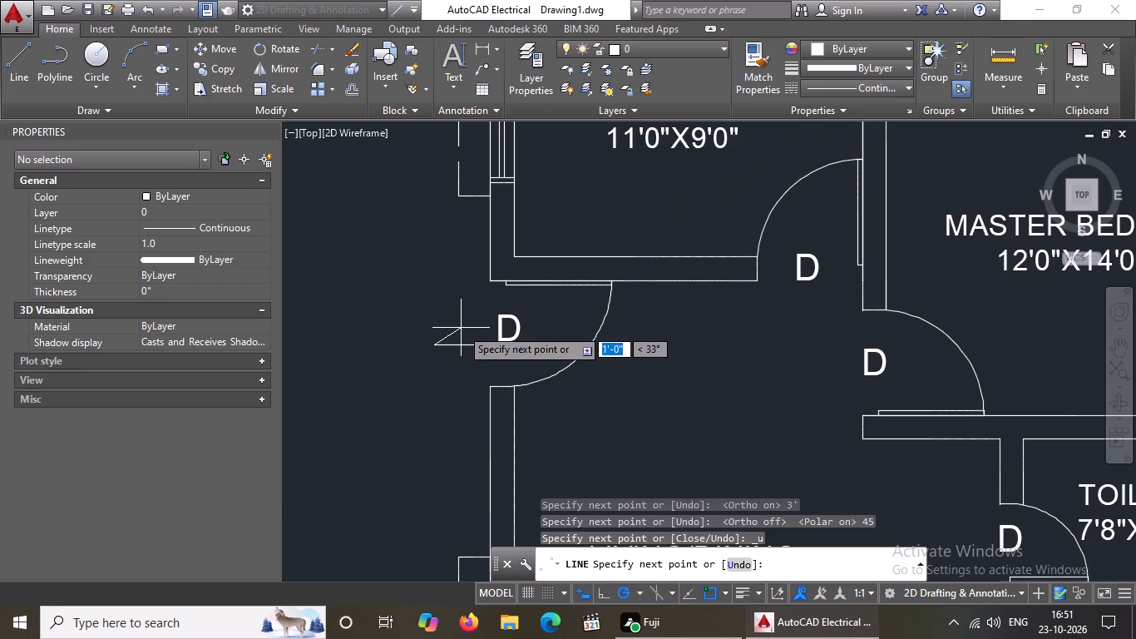
# Draw an arrowhead stroke about 1' long, rising at about 33° from the shaft's outer end.
pyautogui.click(461, 328)
pyautogui.press('Escape')
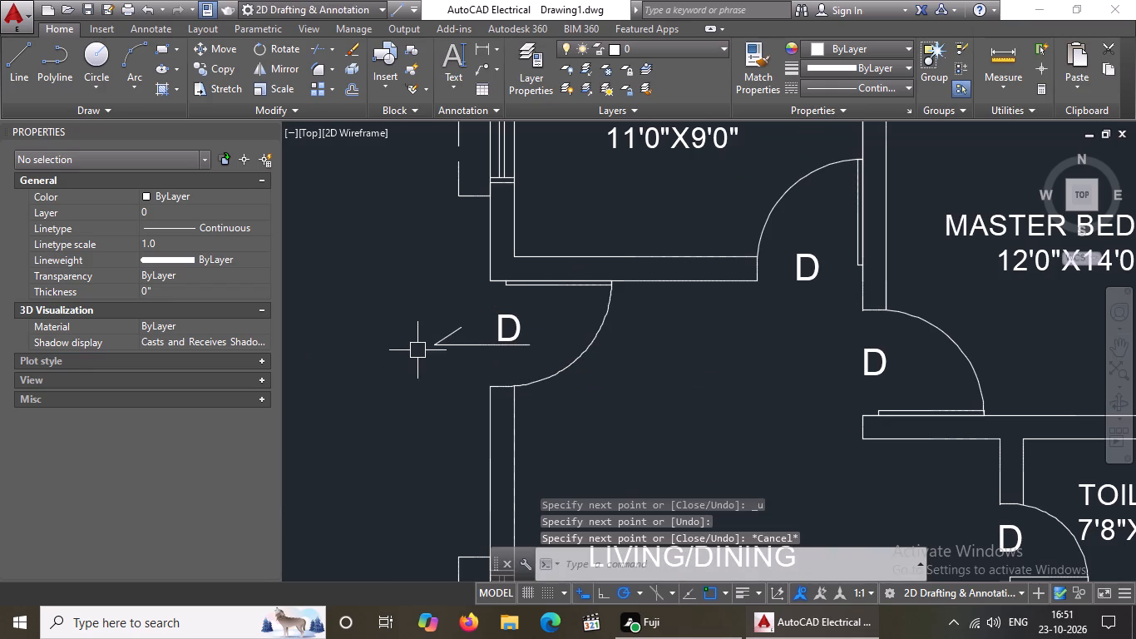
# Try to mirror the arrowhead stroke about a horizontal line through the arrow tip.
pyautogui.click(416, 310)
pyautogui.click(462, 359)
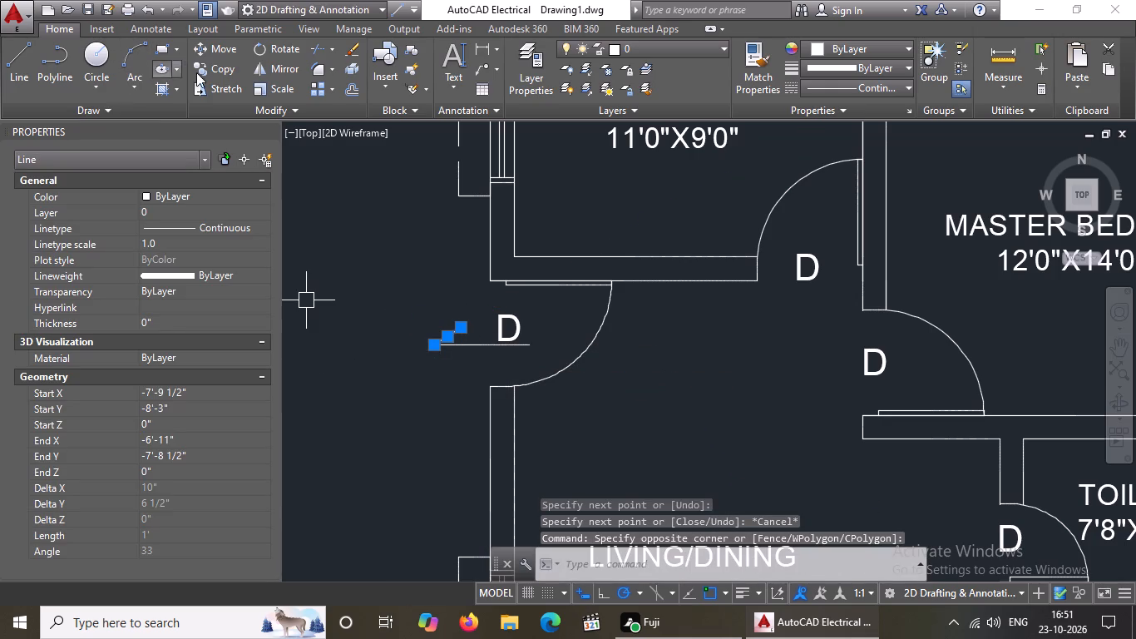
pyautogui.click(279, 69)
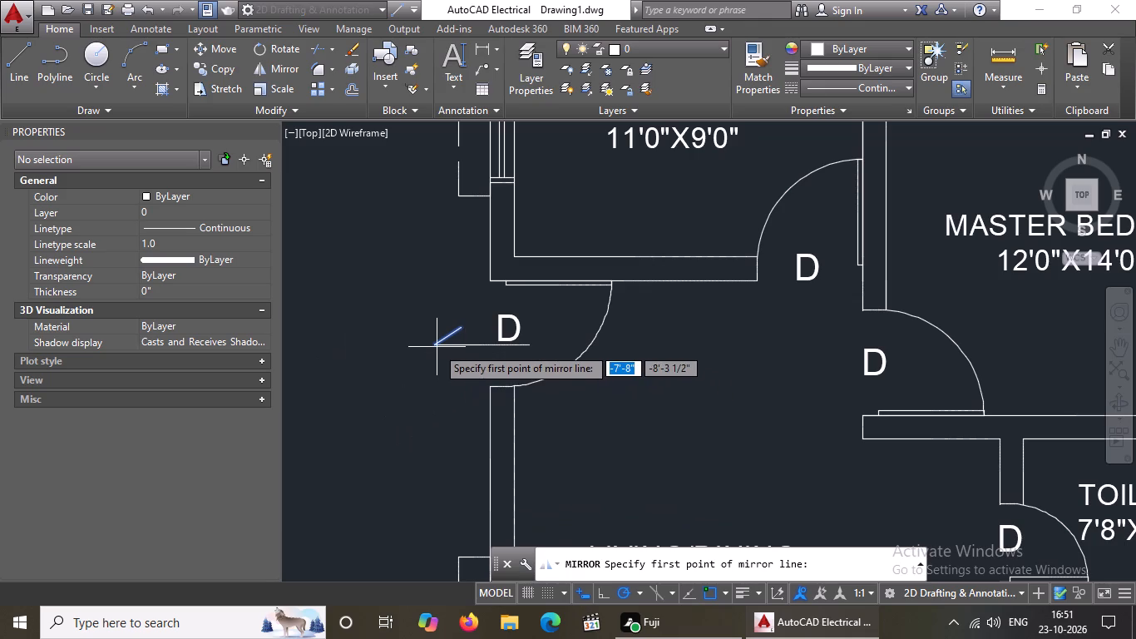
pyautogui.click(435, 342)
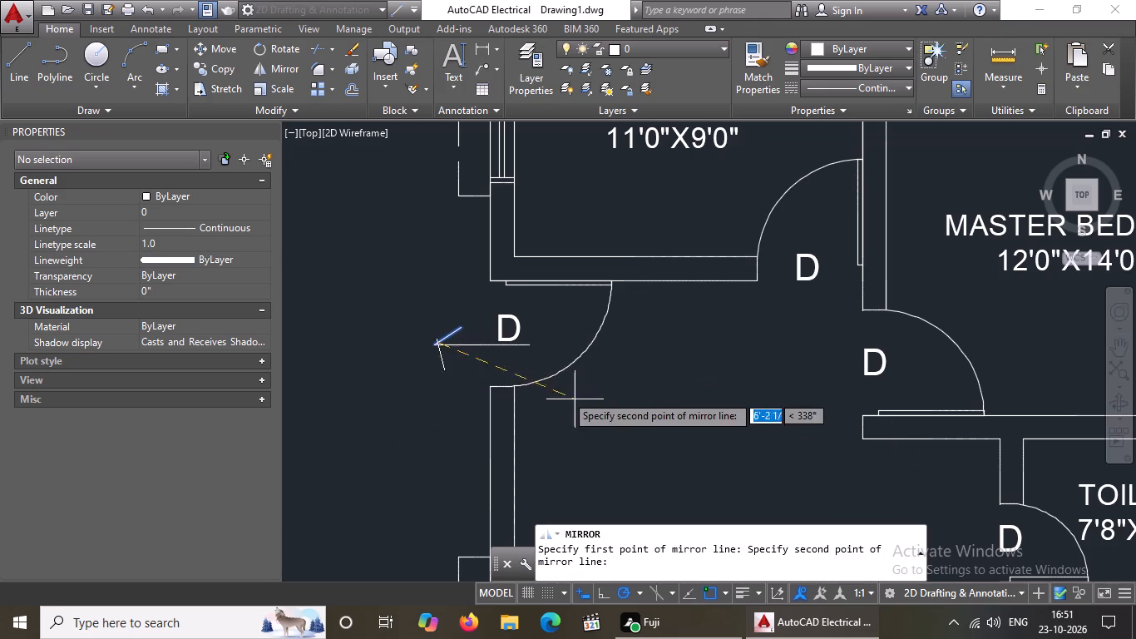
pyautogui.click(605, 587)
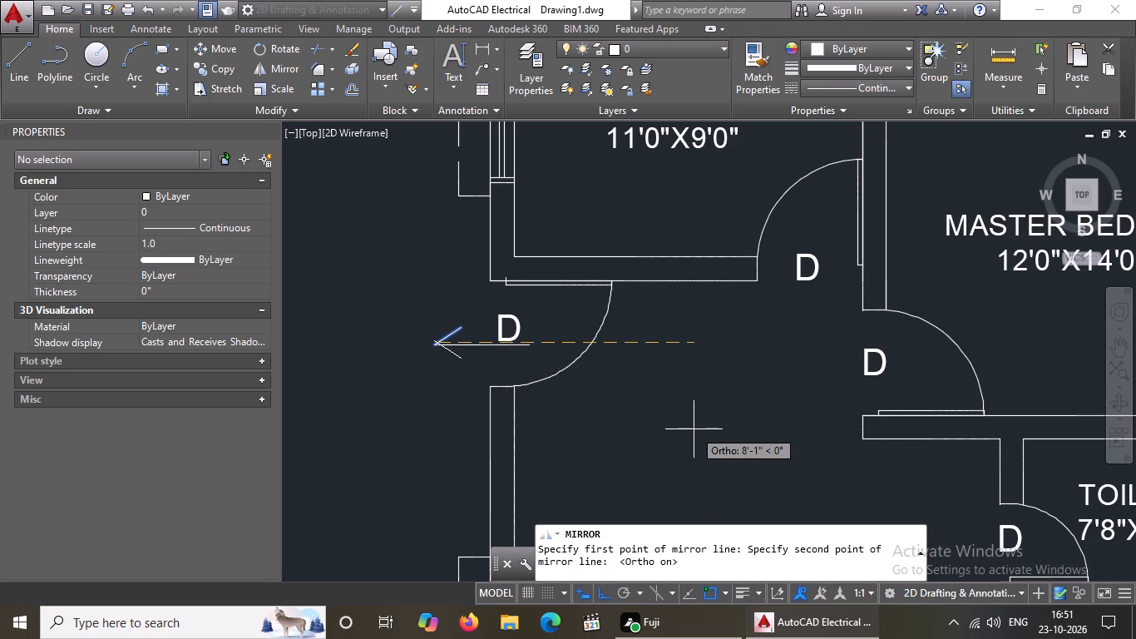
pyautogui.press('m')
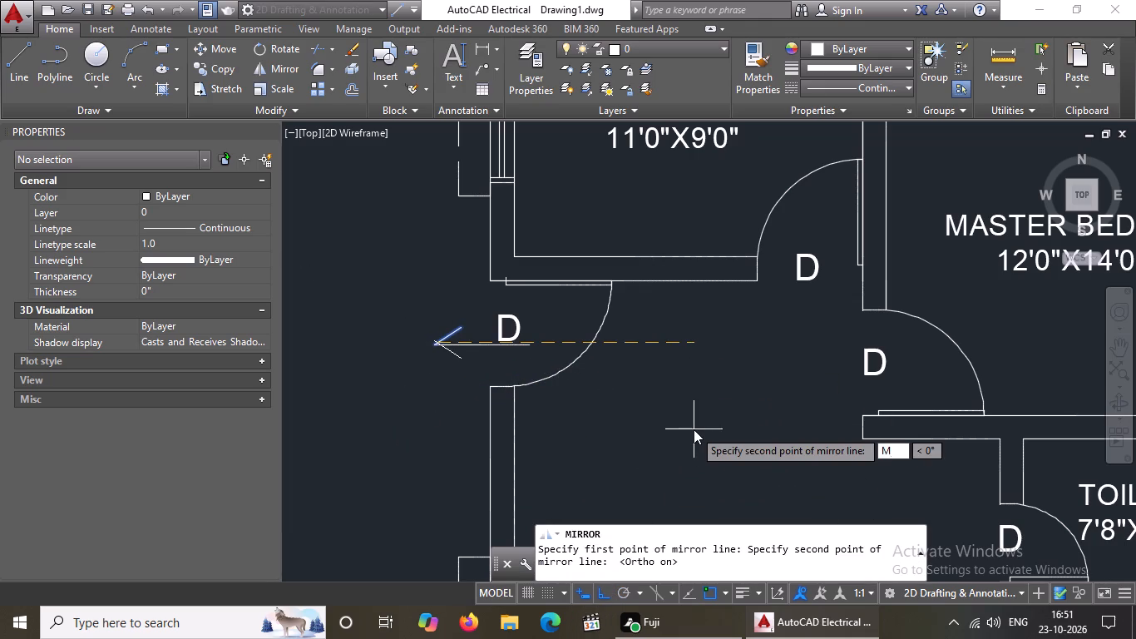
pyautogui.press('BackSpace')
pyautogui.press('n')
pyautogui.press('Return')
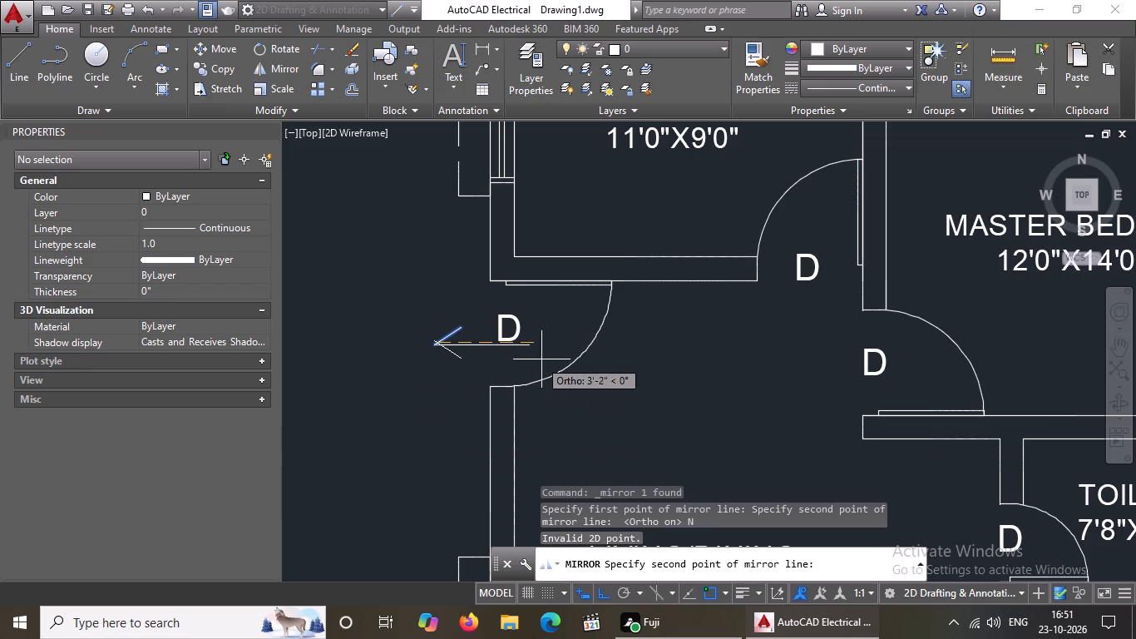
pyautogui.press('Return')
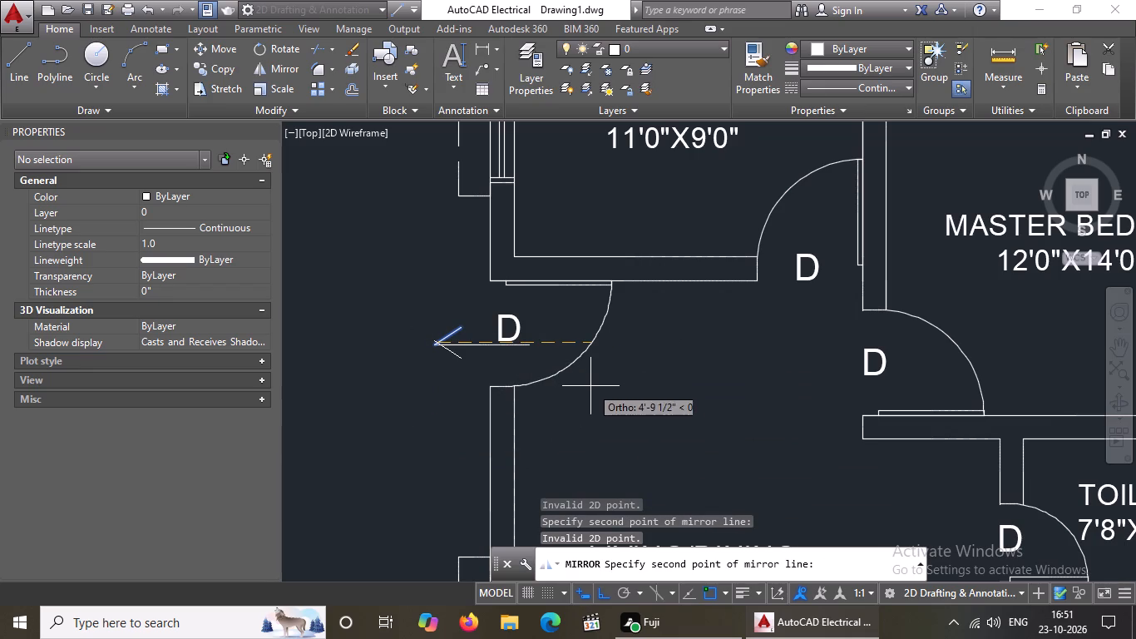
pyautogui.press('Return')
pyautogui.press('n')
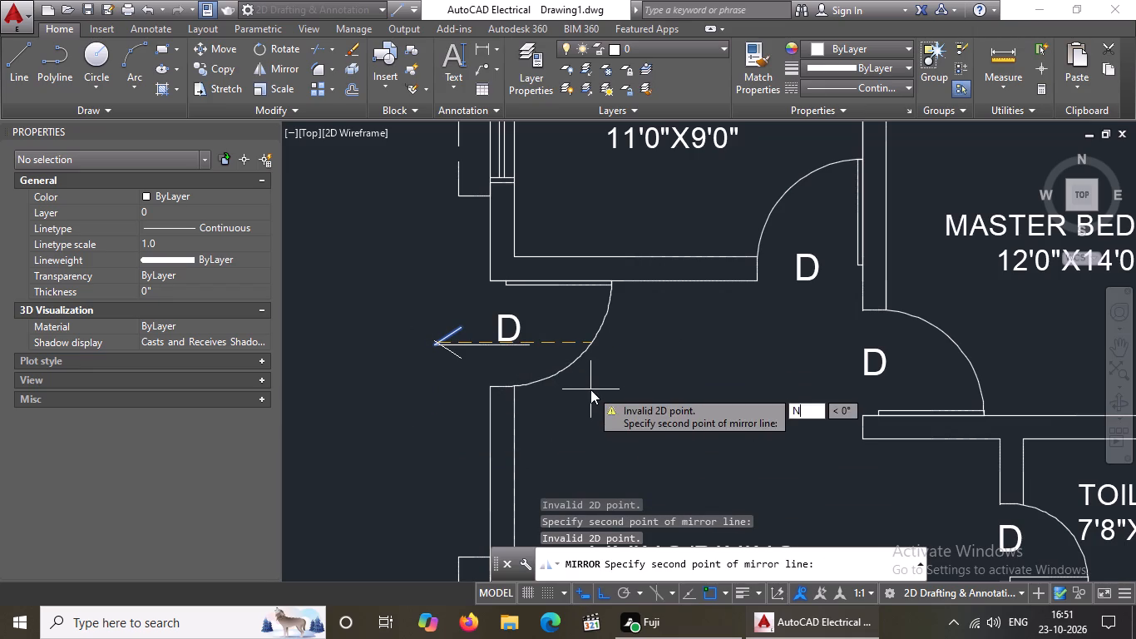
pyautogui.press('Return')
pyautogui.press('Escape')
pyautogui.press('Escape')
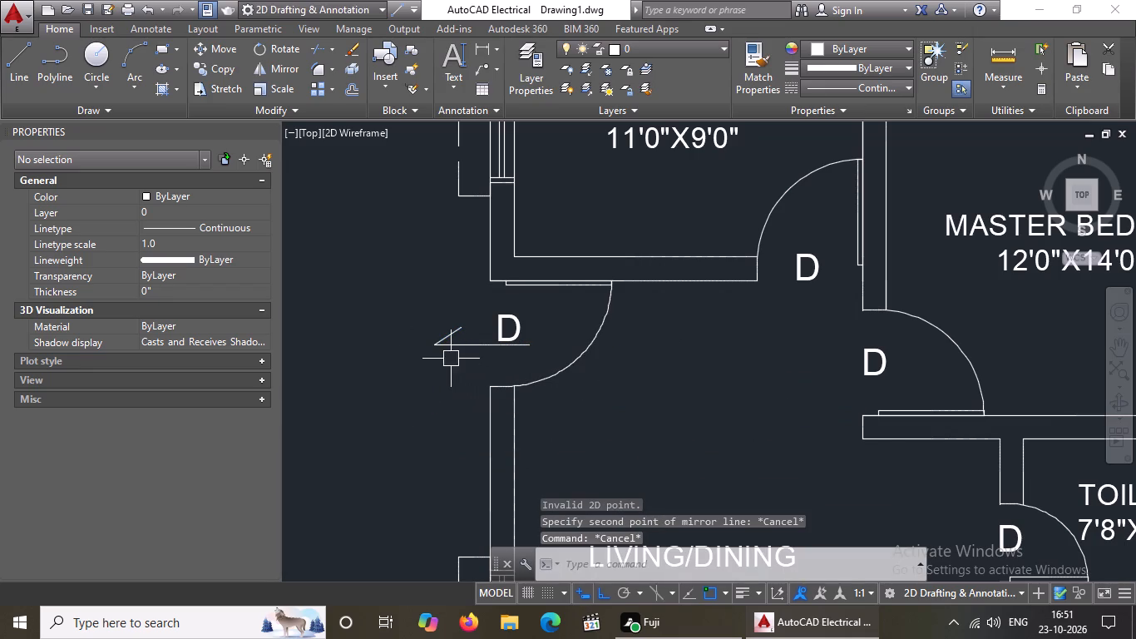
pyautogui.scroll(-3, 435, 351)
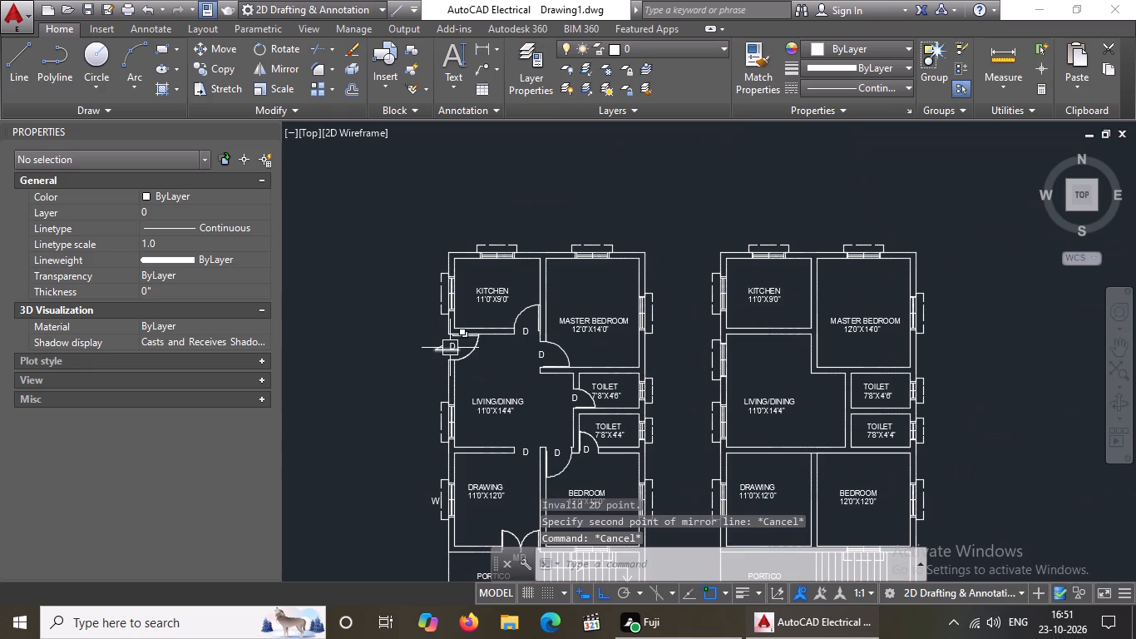
# Delete the arrow shaft and the slanted arrowhead stroke at the living/dining outer door of the original plan.
pyautogui.scroll(4, 445, 354)
pyautogui.click(412, 341)
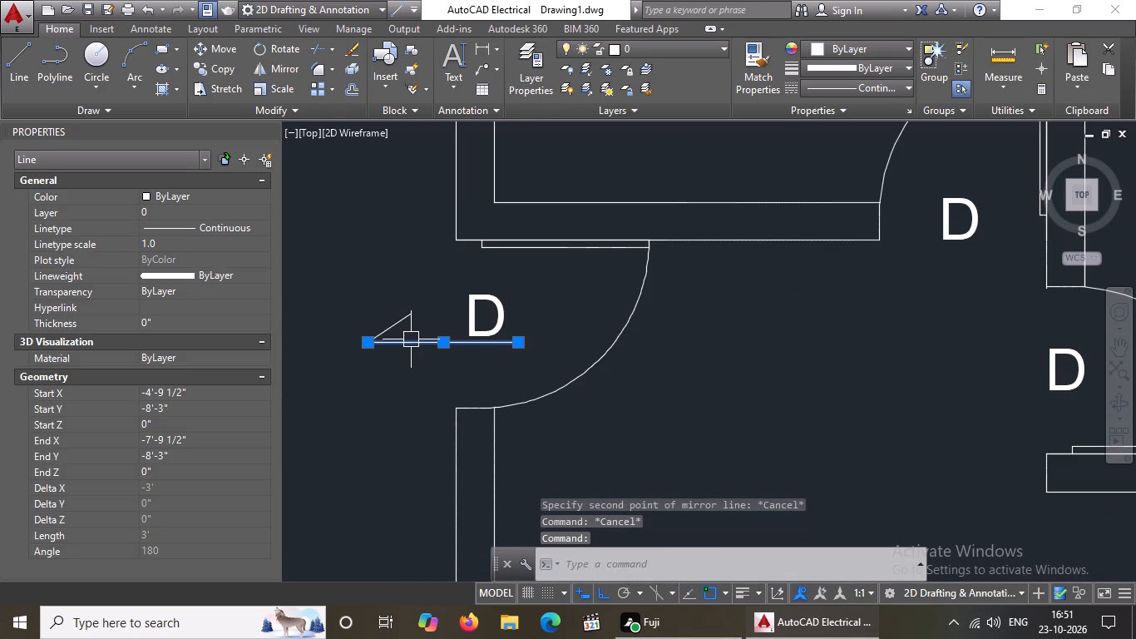
pyautogui.press('Delete')
pyautogui.click(348, 295)
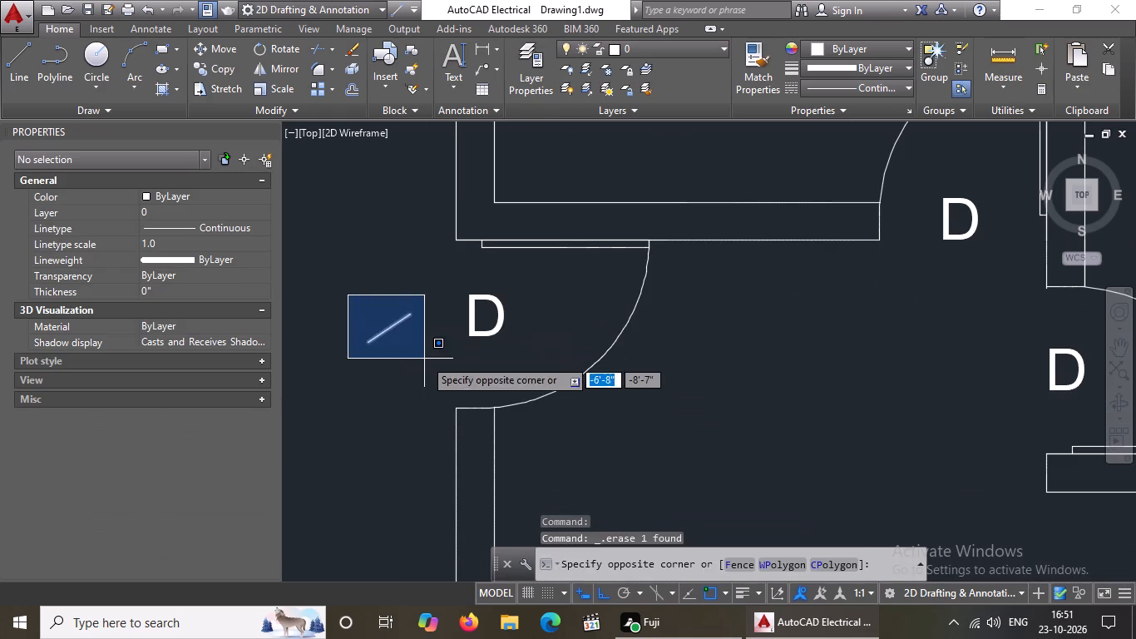
pyautogui.click(425, 359)
pyautogui.press('Delete')
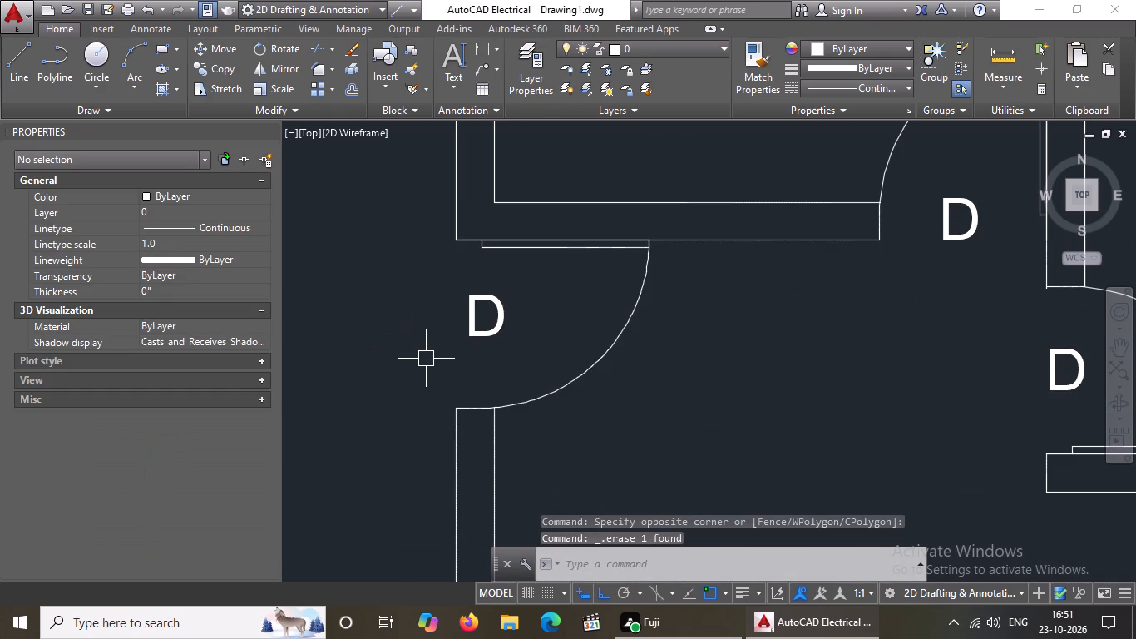
# Delete the PORTICO label with its dimensions from the copied floor plan.
pyautogui.scroll(-5, 426, 359)
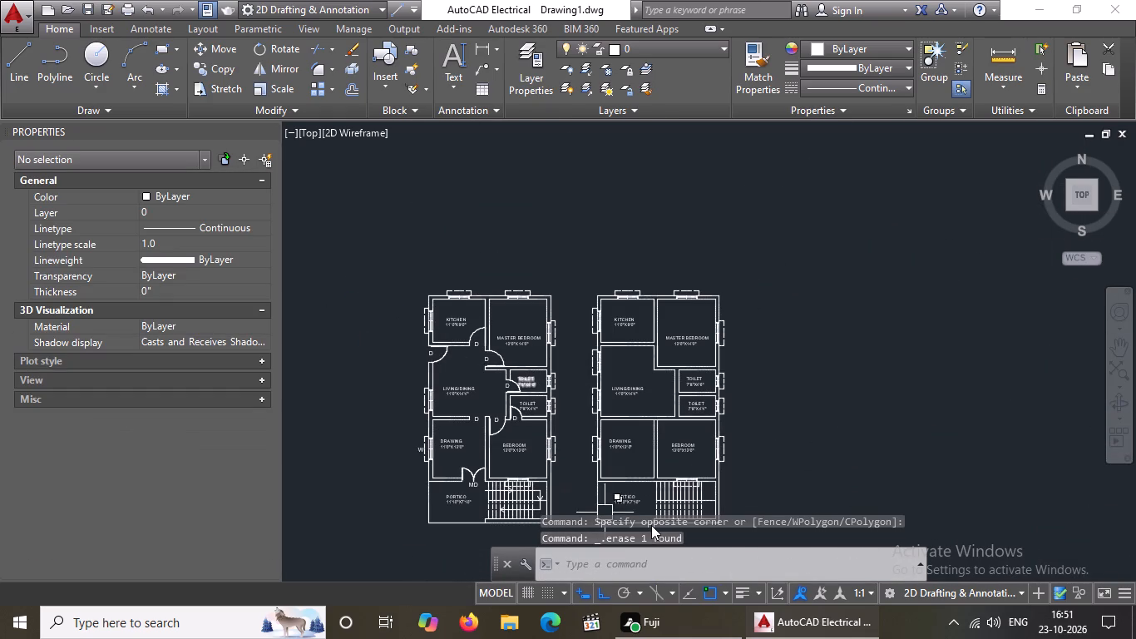
pyautogui.moveTo(647, 484); pyautogui.dragTo(647, 425, button='middle')
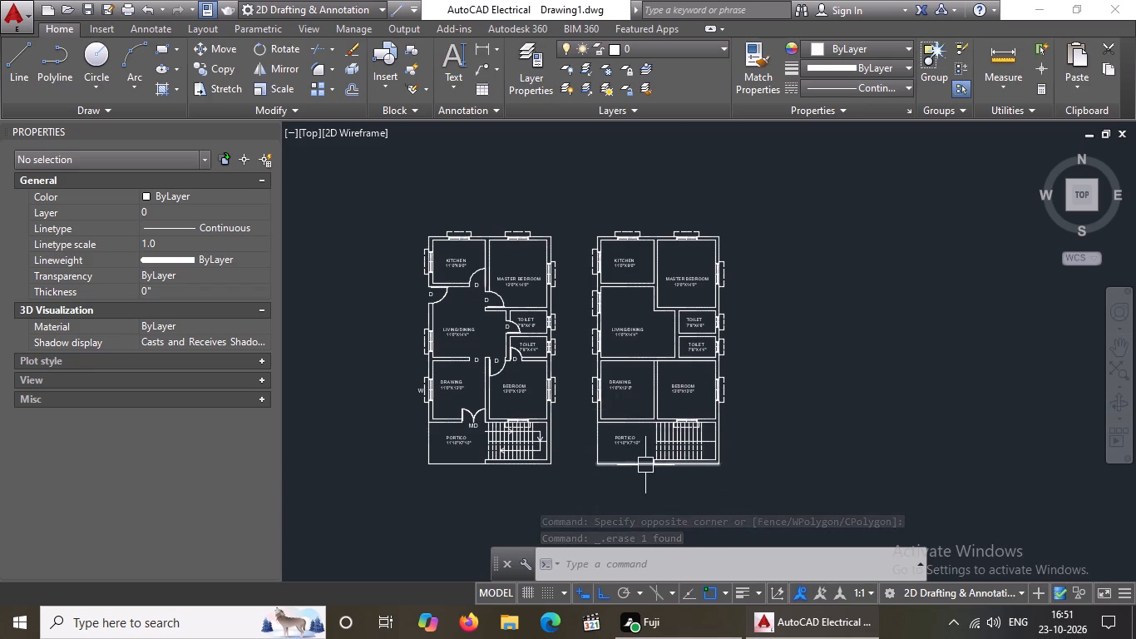
pyautogui.scroll(2, 645, 464)
pyautogui.click(611, 422)
pyautogui.press('Delete')
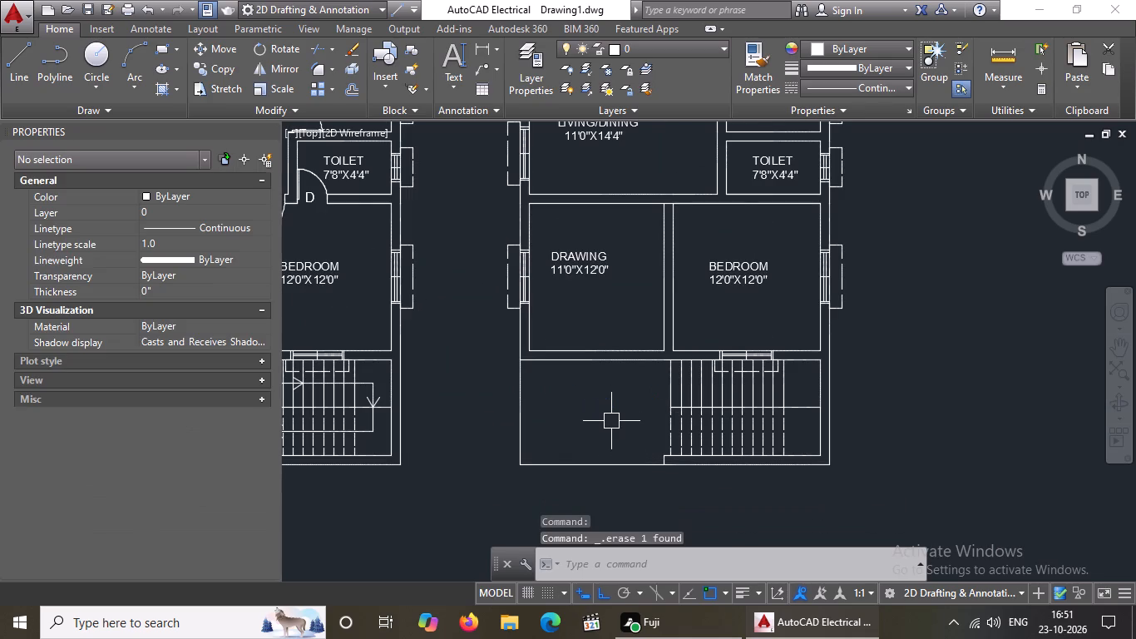
# Delete the DRAWING label and the drawing room's west-wall window with its dashed outline from the copied plan.
pyautogui.click(568, 261)
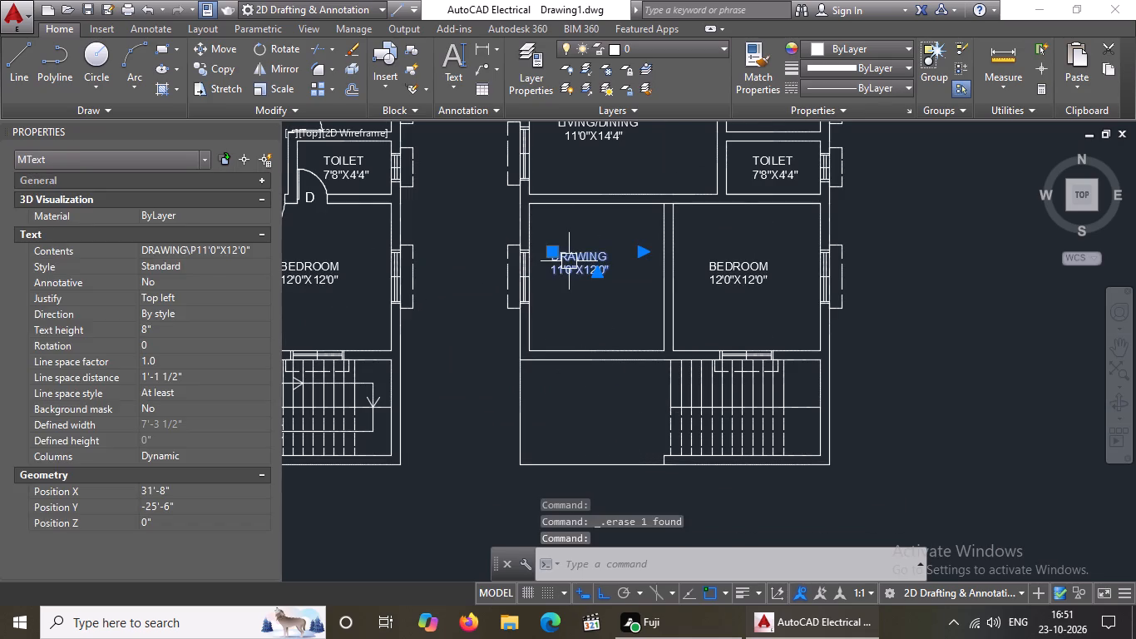
pyautogui.press('Delete')
pyautogui.moveTo(480, 237); pyautogui.dragTo(586, 329)
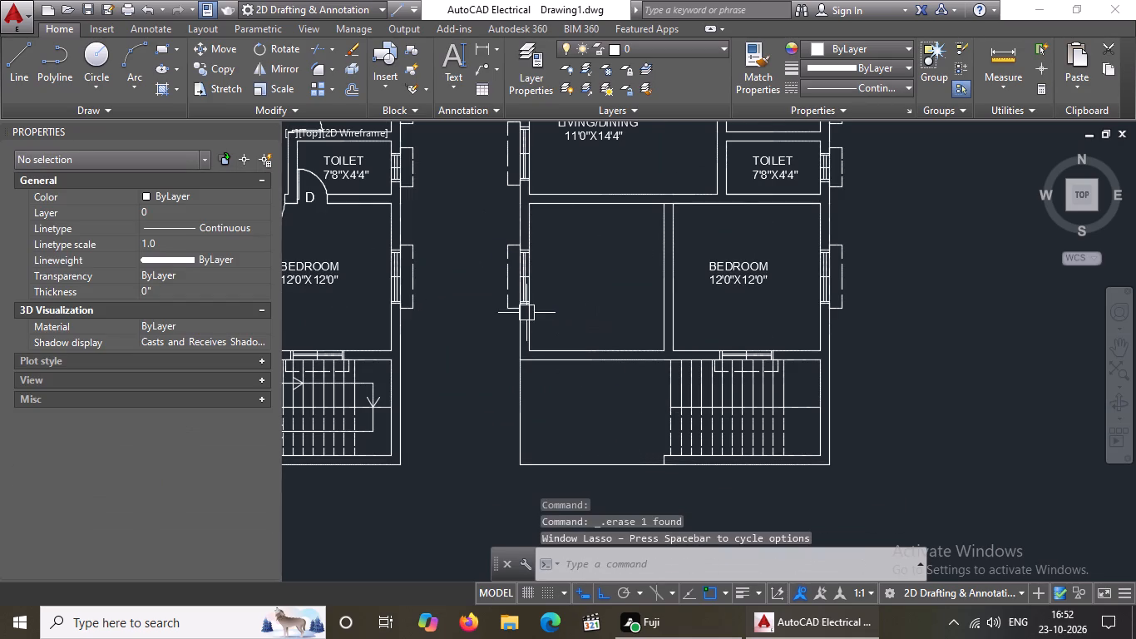
pyautogui.click(491, 231)
pyautogui.click(590, 313)
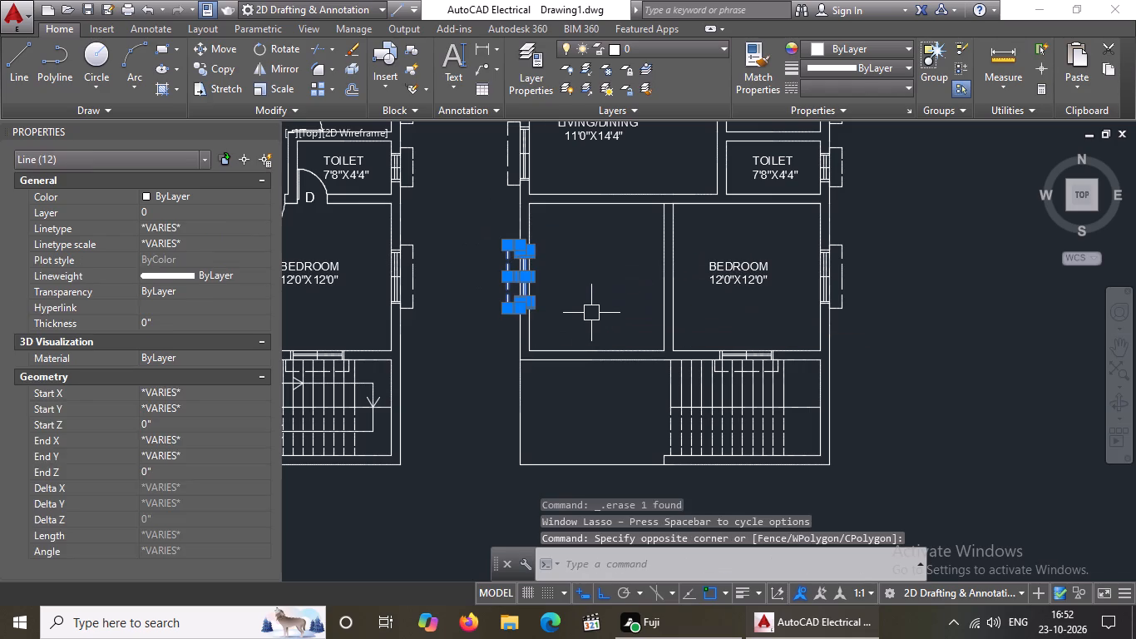
pyautogui.press('Delete')
# Delete the BEDROOM label and the bedroom's south and east windows with their dashed outlines from the copied plan.
pyautogui.click(738, 282)
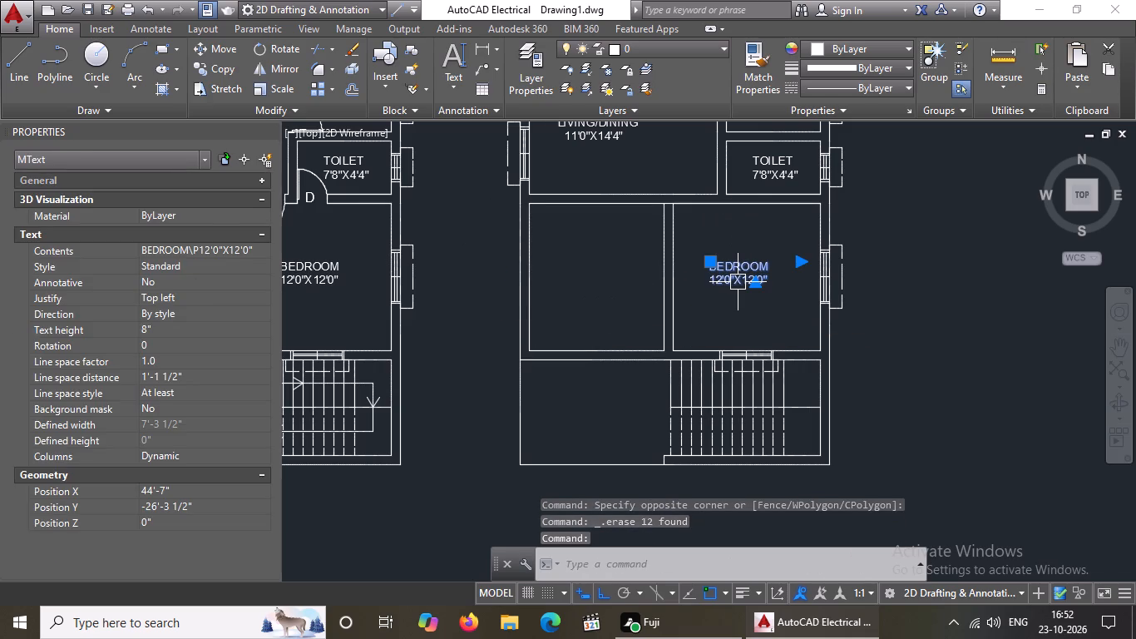
pyautogui.press('Delete')
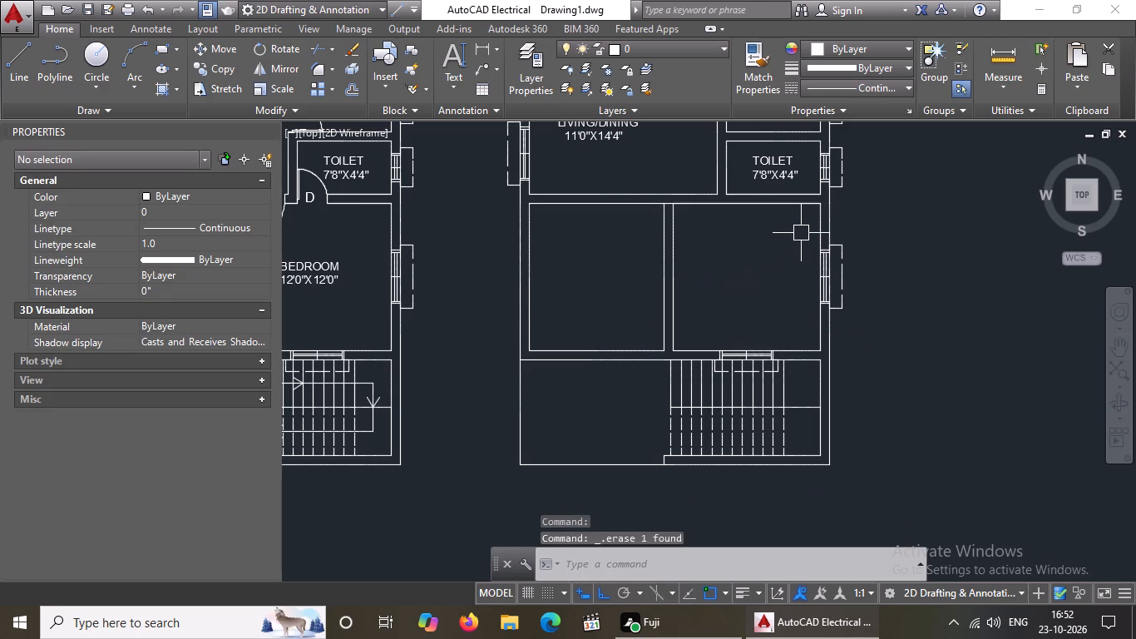
pyautogui.click(694, 324)
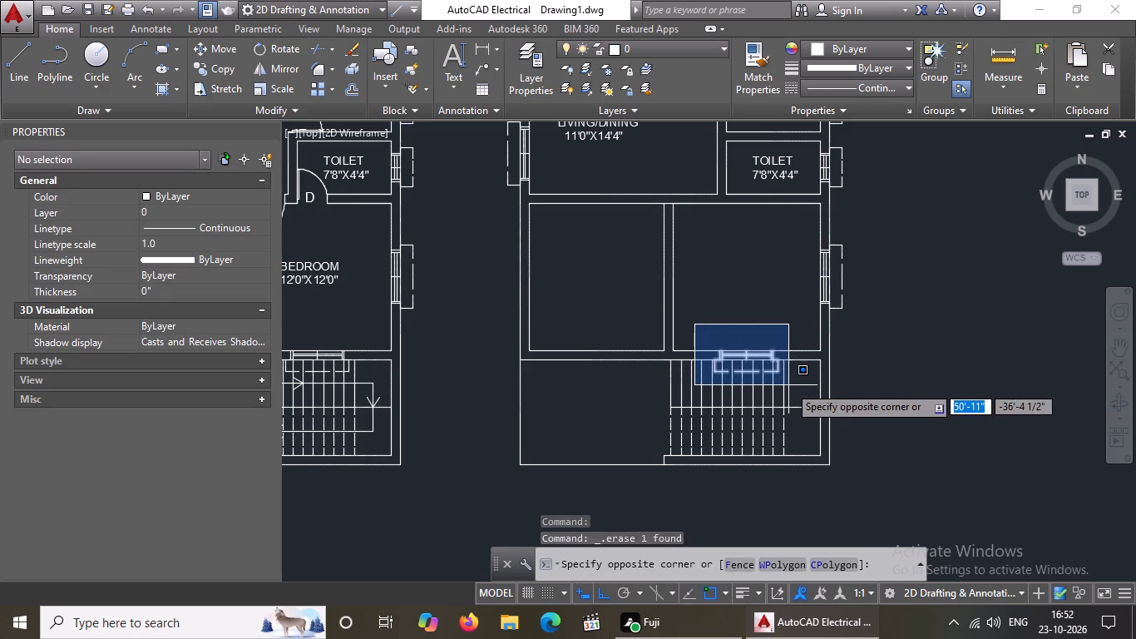
pyautogui.click(790, 384)
pyautogui.press('Delete')
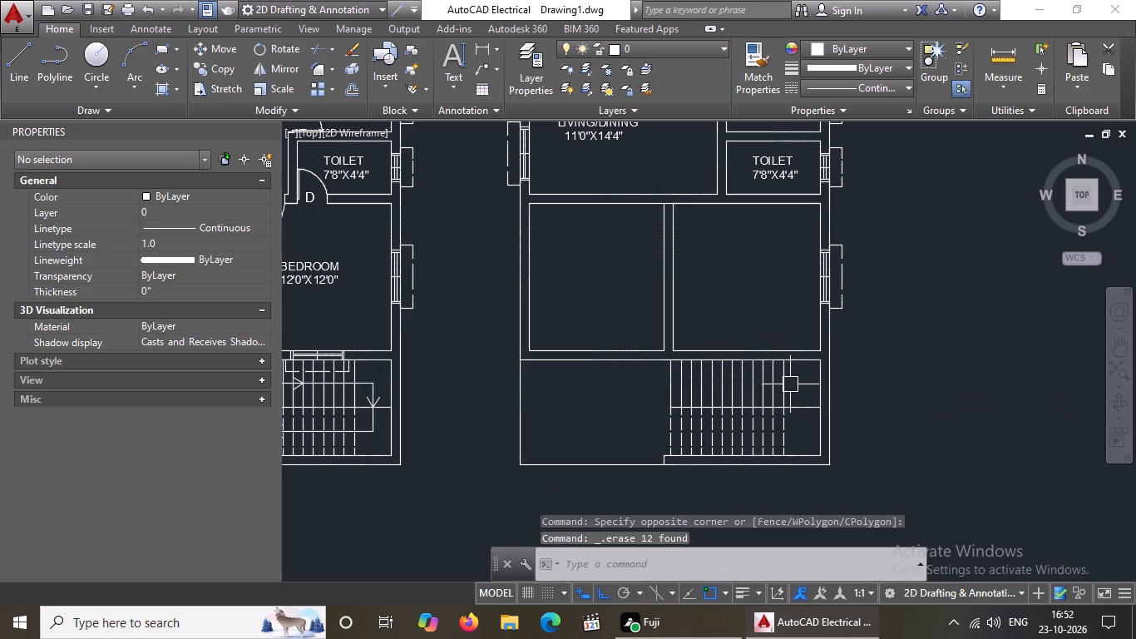
pyautogui.click(799, 219)
pyautogui.click(877, 329)
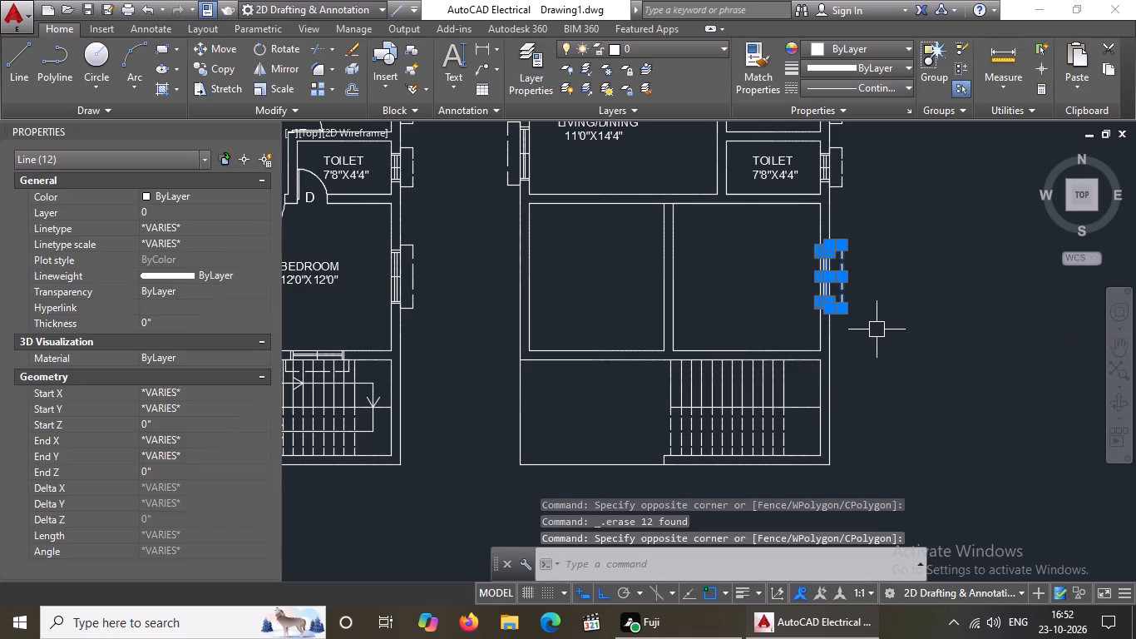
pyautogui.press('Delete')
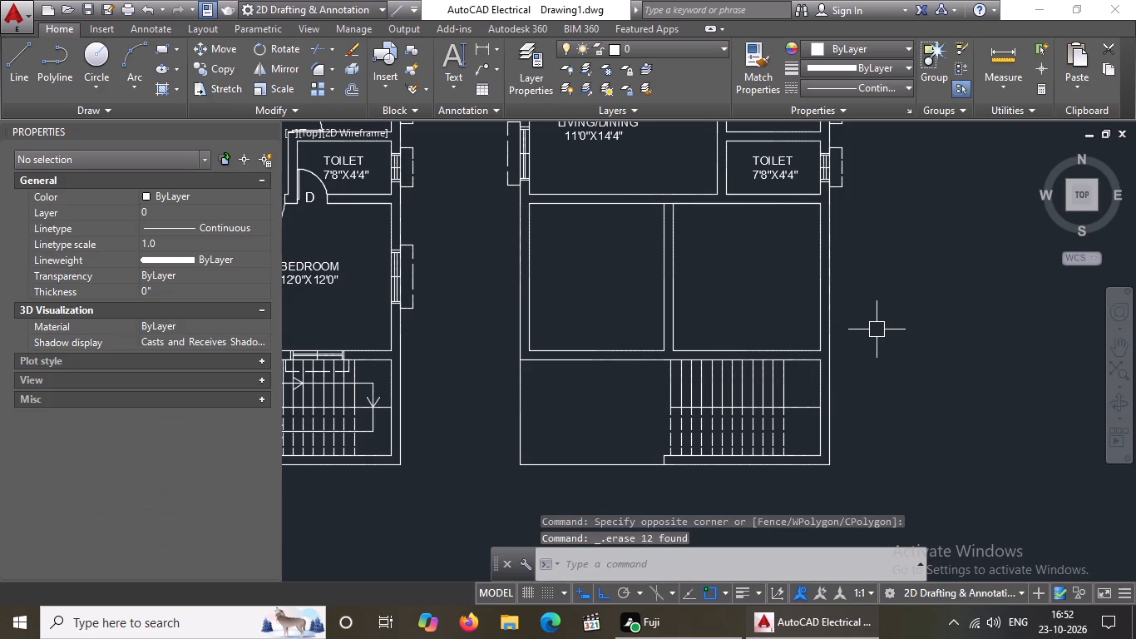
# Delete the LIVING/DINING label and both west-wall windows of that room, including dashed outlines, from the copied plan.
pyautogui.scroll(-2, 879, 329)
pyautogui.scroll(2, 796, 245)
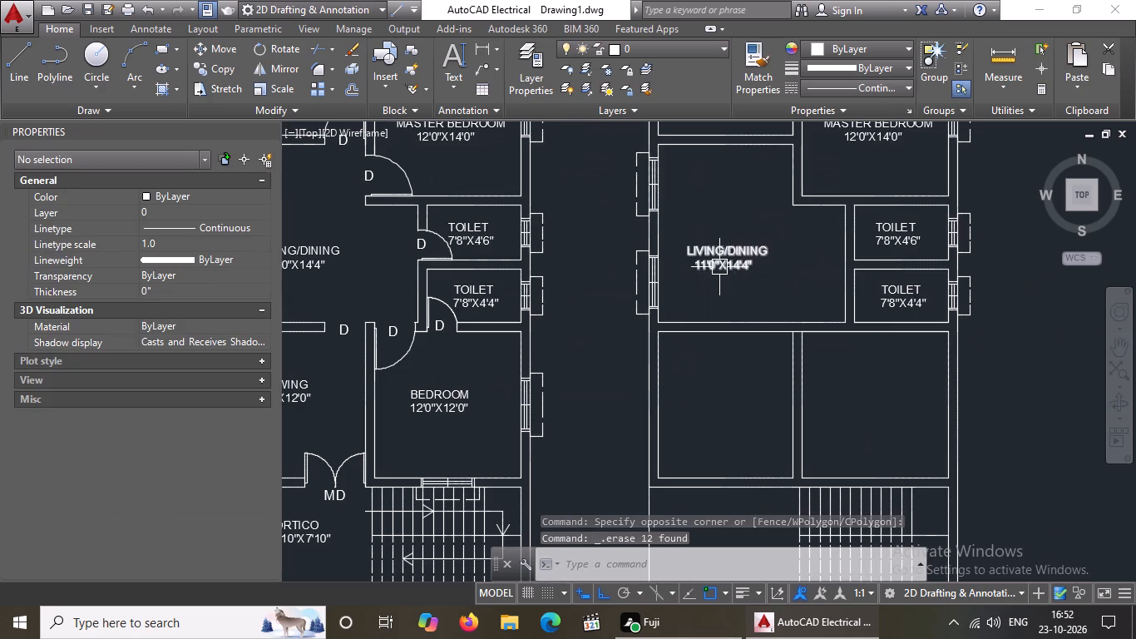
pyautogui.click(719, 267)
pyautogui.press('Delete')
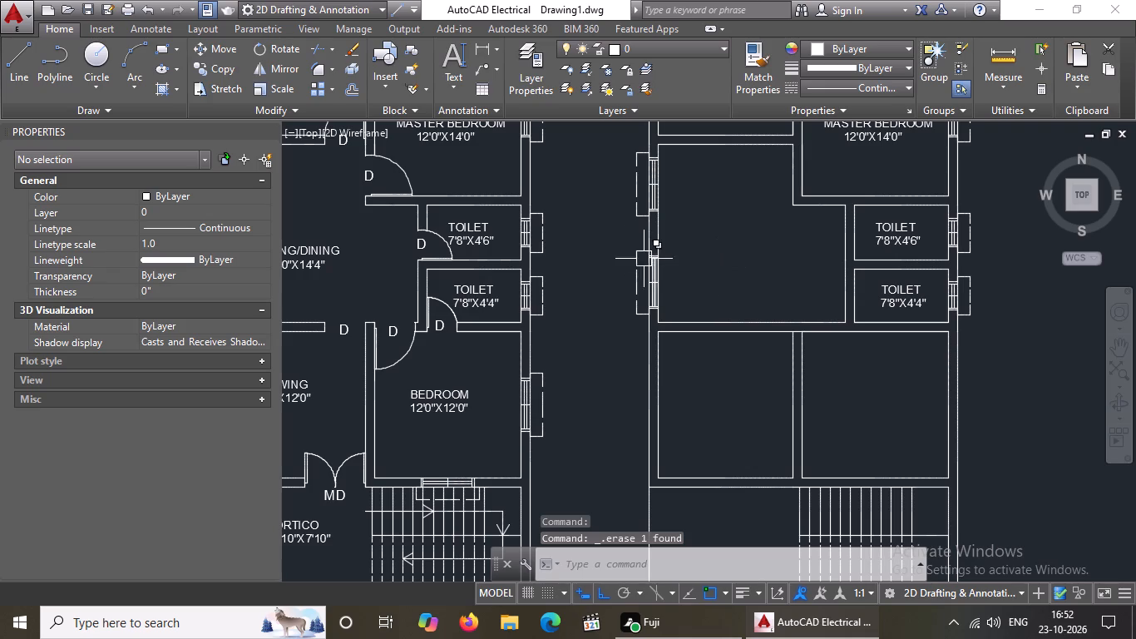
pyautogui.click(611, 240)
pyautogui.click(707, 317)
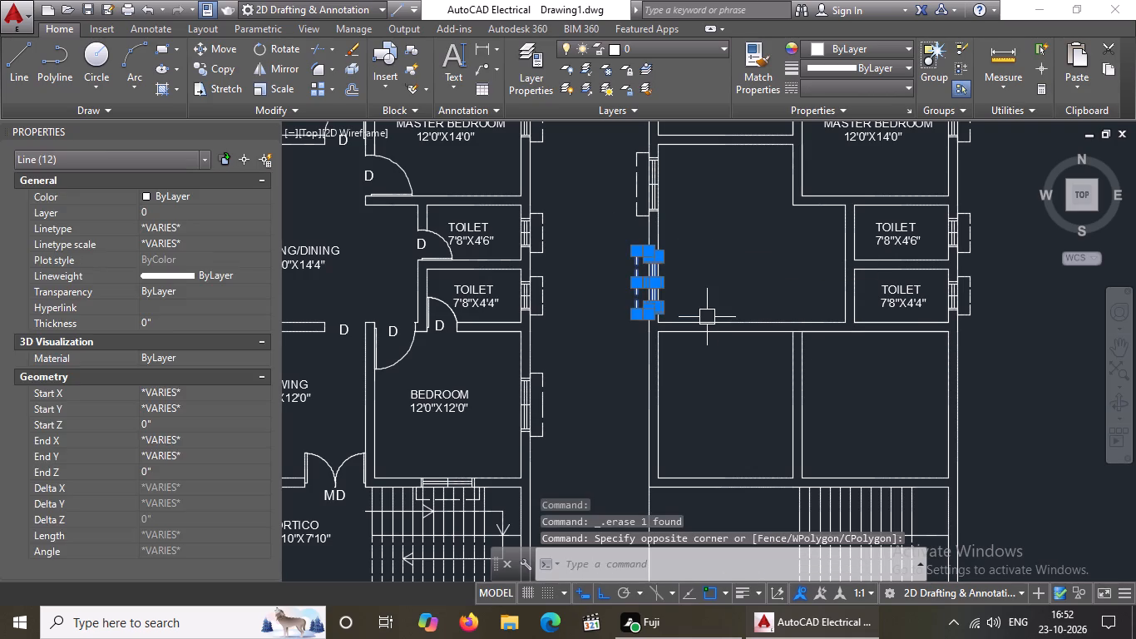
pyautogui.press('Delete')
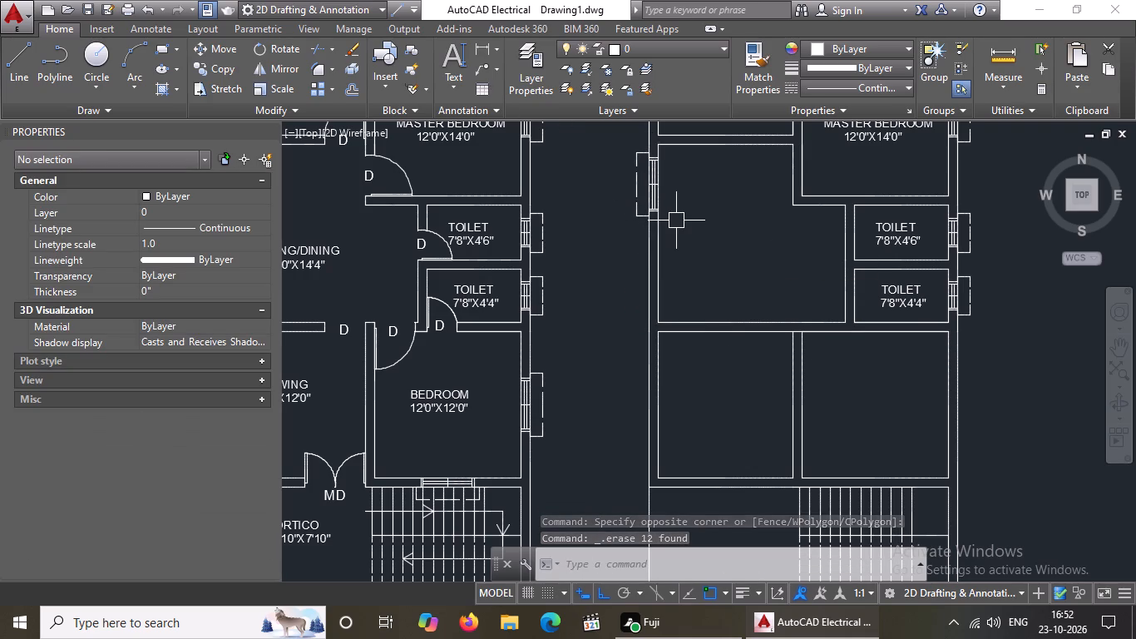
pyautogui.moveTo(669, 270); pyautogui.dragTo(659, 324, button='middle')
pyautogui.scroll(1, 672, 230)
pyautogui.click(548, 181)
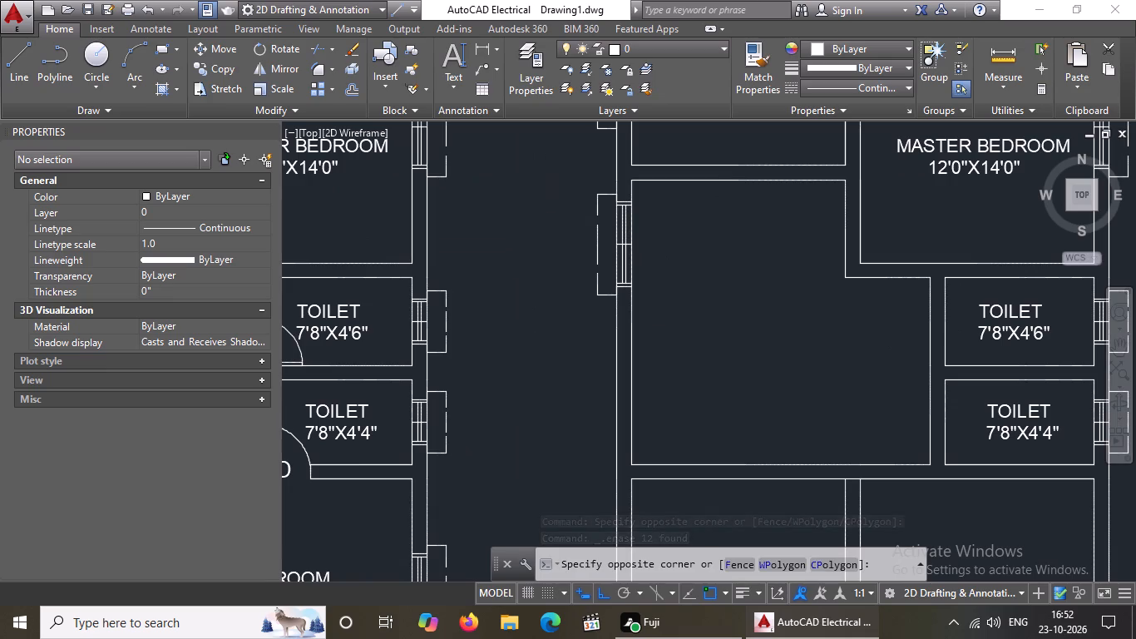
pyautogui.click(711, 318)
pyautogui.press('Delete')
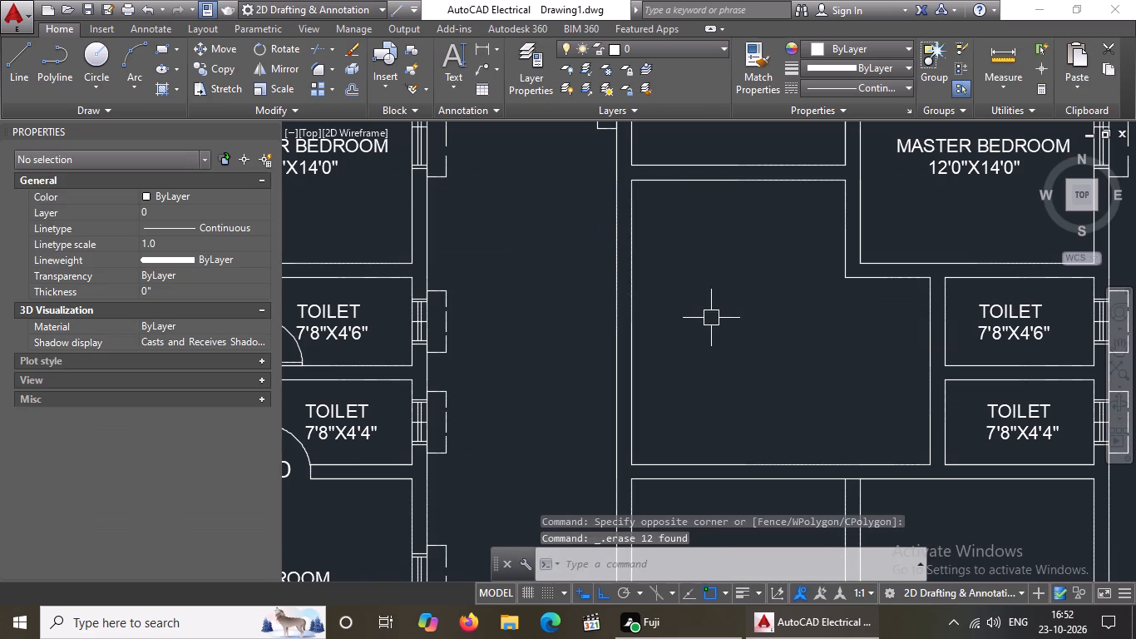
# Delete both TOILET labels and the two toilets' east-wall windows with their dashed outlines from the copied plan.
pyautogui.scroll(-4, 681, 302)
pyautogui.scroll(3, 719, 305)
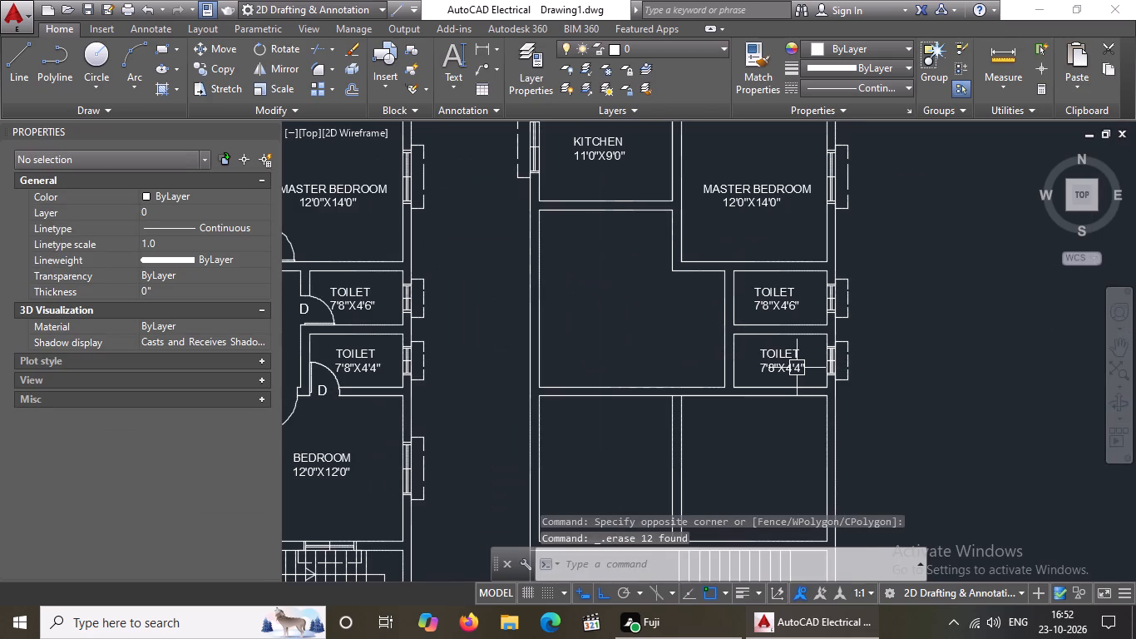
pyautogui.click(796, 368)
pyautogui.press('Delete')
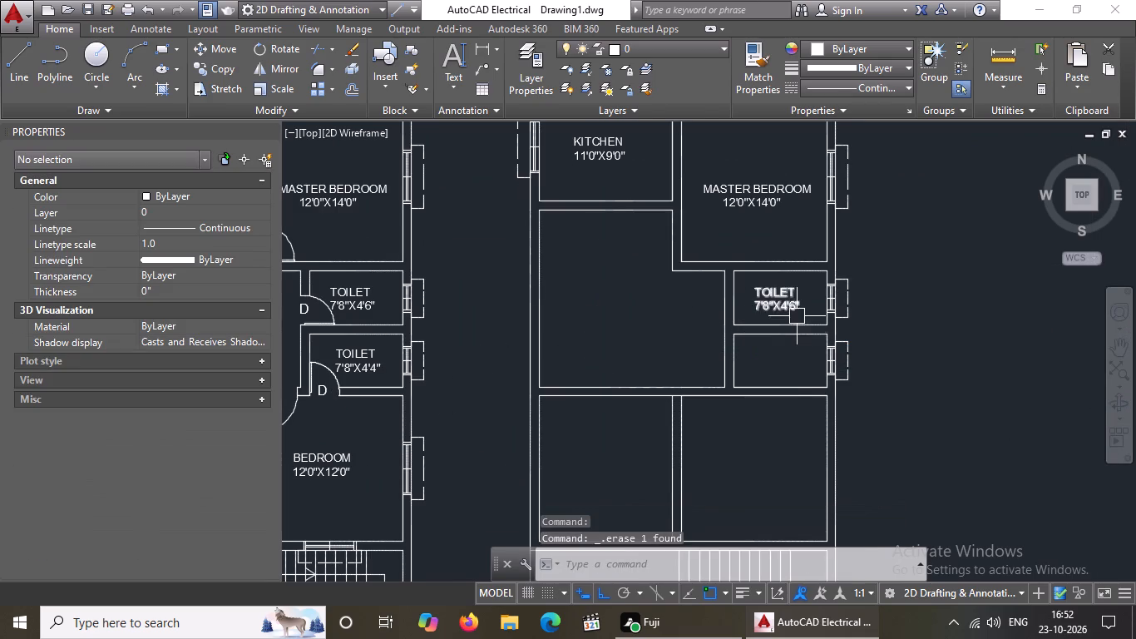
pyautogui.click(794, 309)
pyautogui.press('Delete')
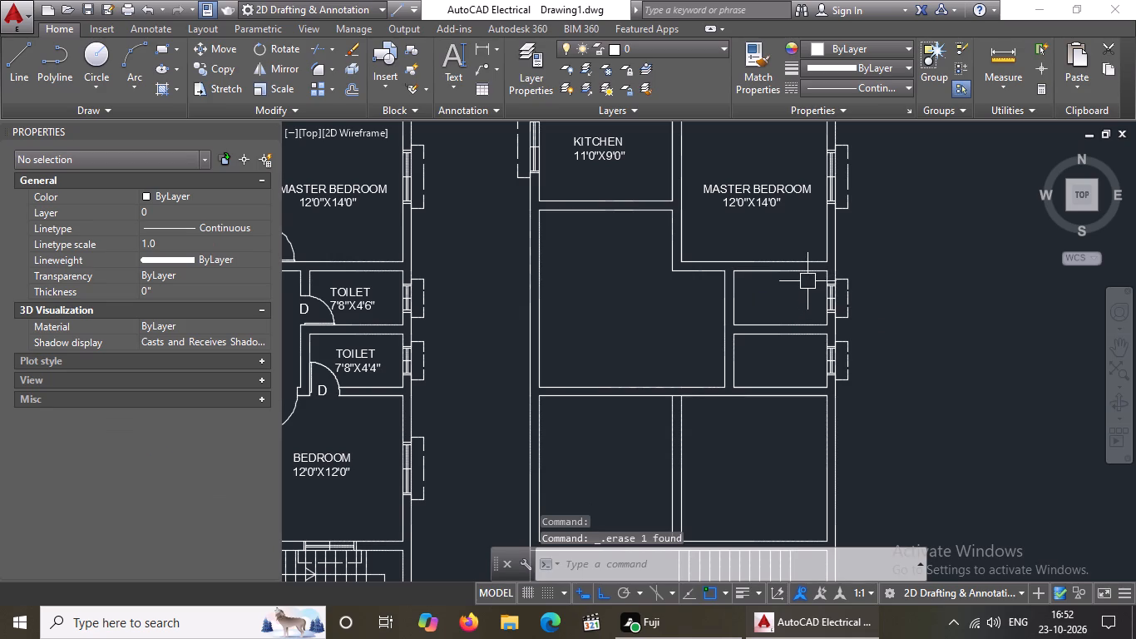
pyautogui.click(807, 279)
pyautogui.click(894, 322)
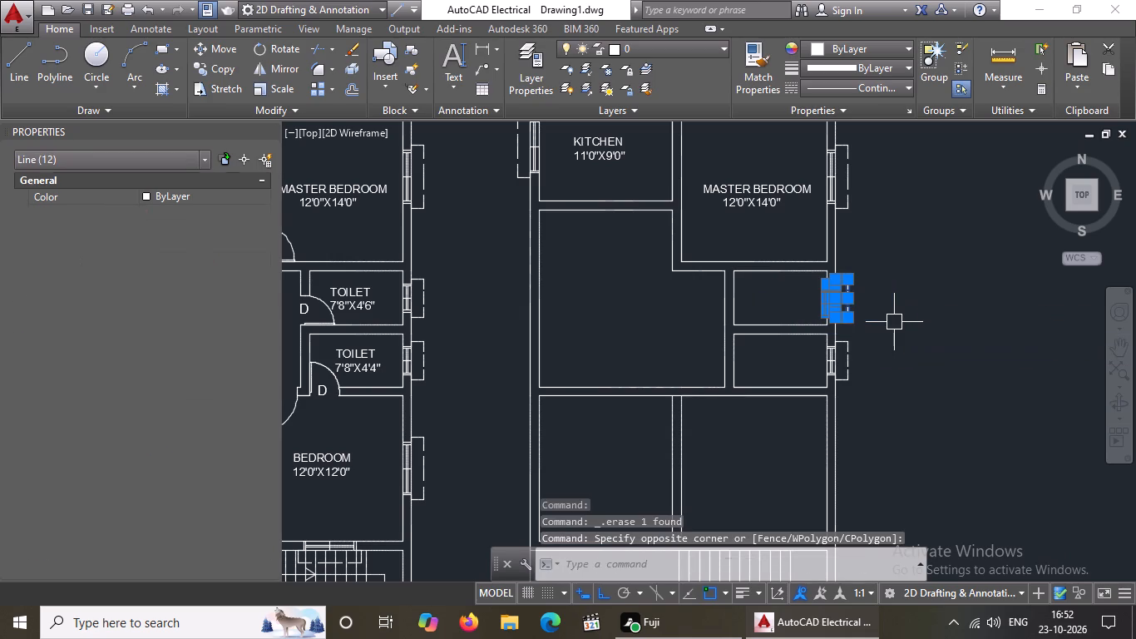
pyautogui.press('Delete')
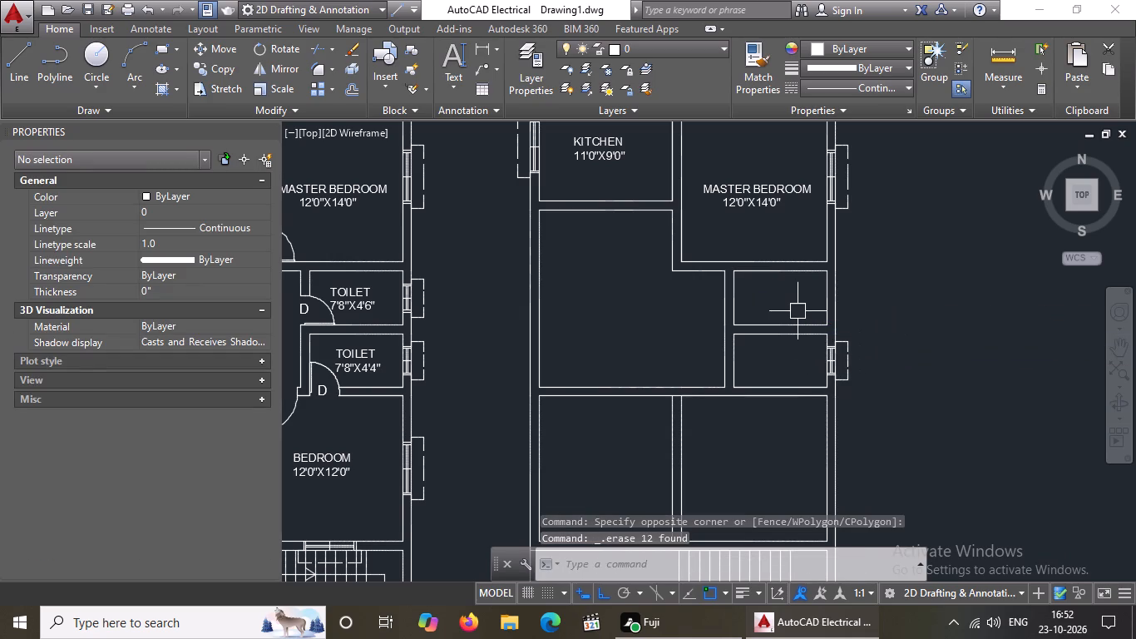
pyautogui.click(798, 310)
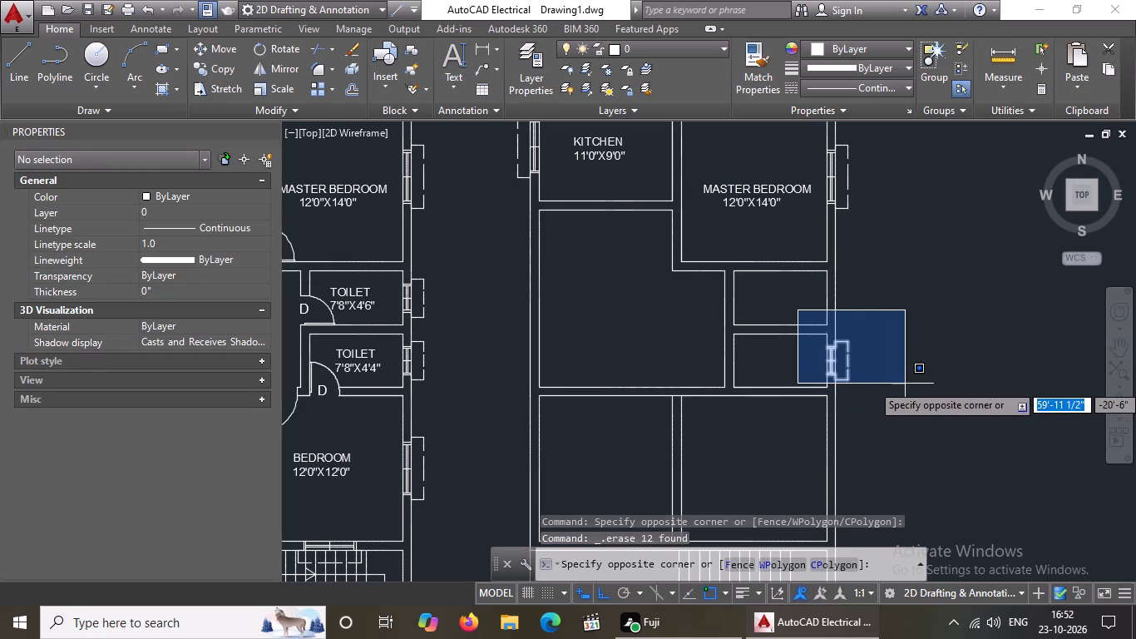
pyautogui.click(905, 384)
pyautogui.press('Delete')
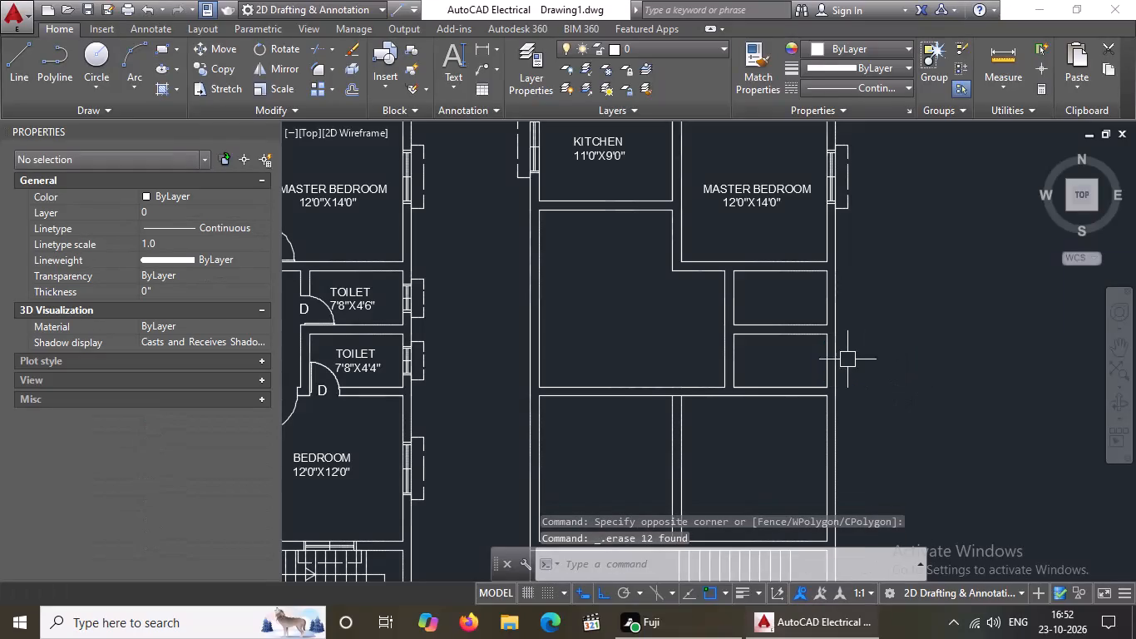
# Delete the MASTER BEDROOM label and the master bedroom's east-wall window with its dashed outline from the copied plan.
pyautogui.click(775, 196)
pyautogui.press('Delete')
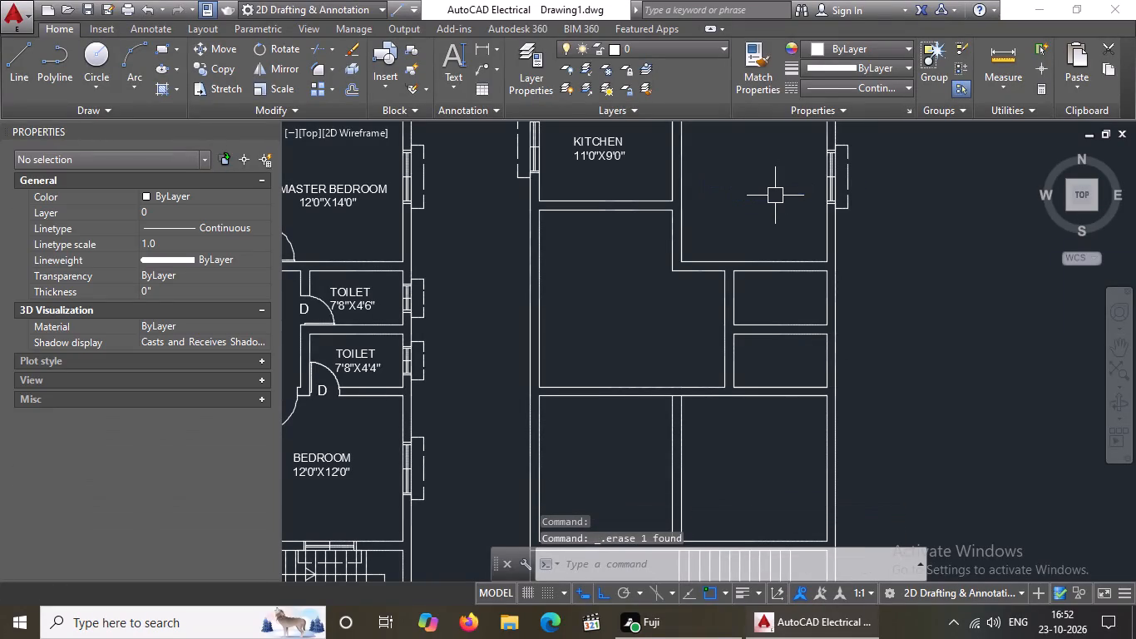
pyautogui.scroll(-2, 775, 196)
pyautogui.scroll(1, 805, 141)
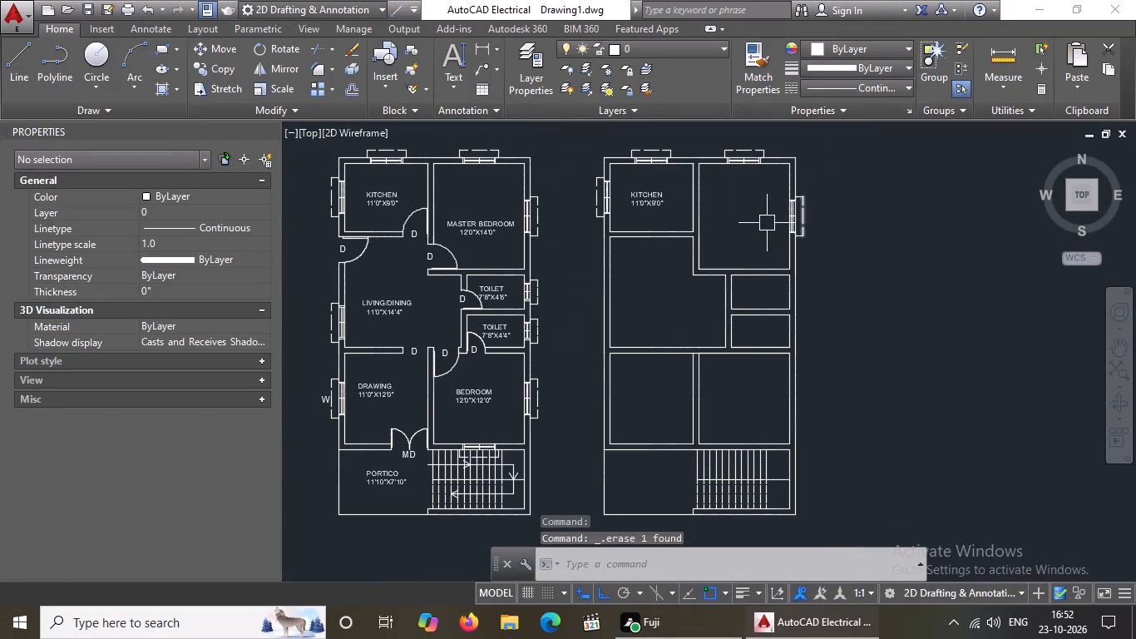
pyautogui.click(759, 186)
pyautogui.click(852, 240)
pyautogui.press('Delete')
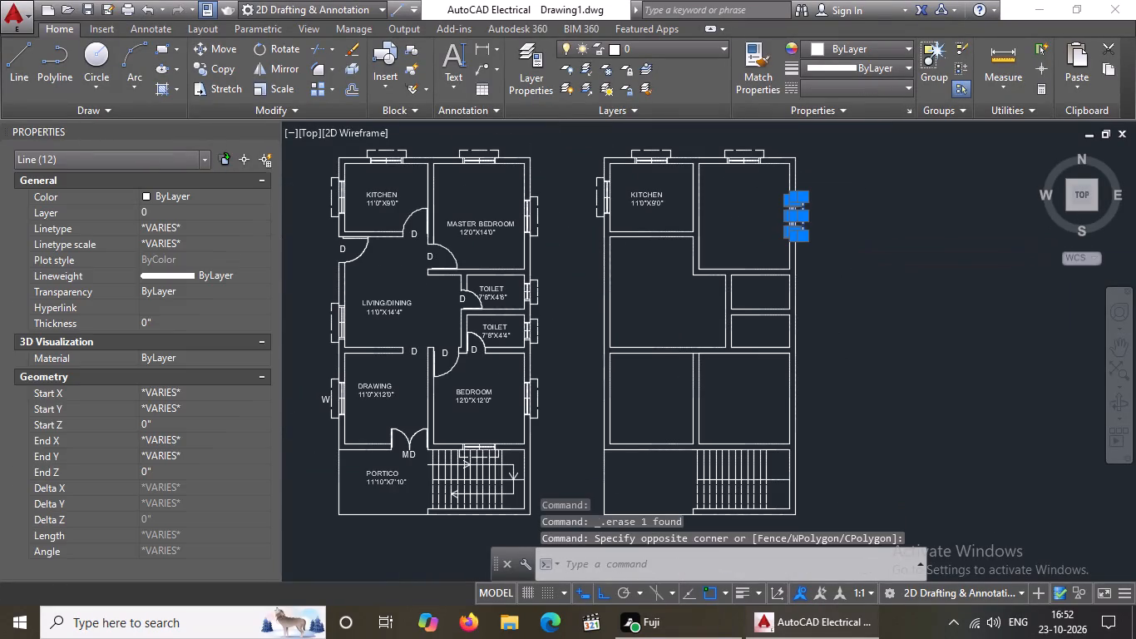
# Delete the KITCHEN label and the kitchen's west-wall window with its dashed outline from the copied plan.
pyautogui.click(637, 203)
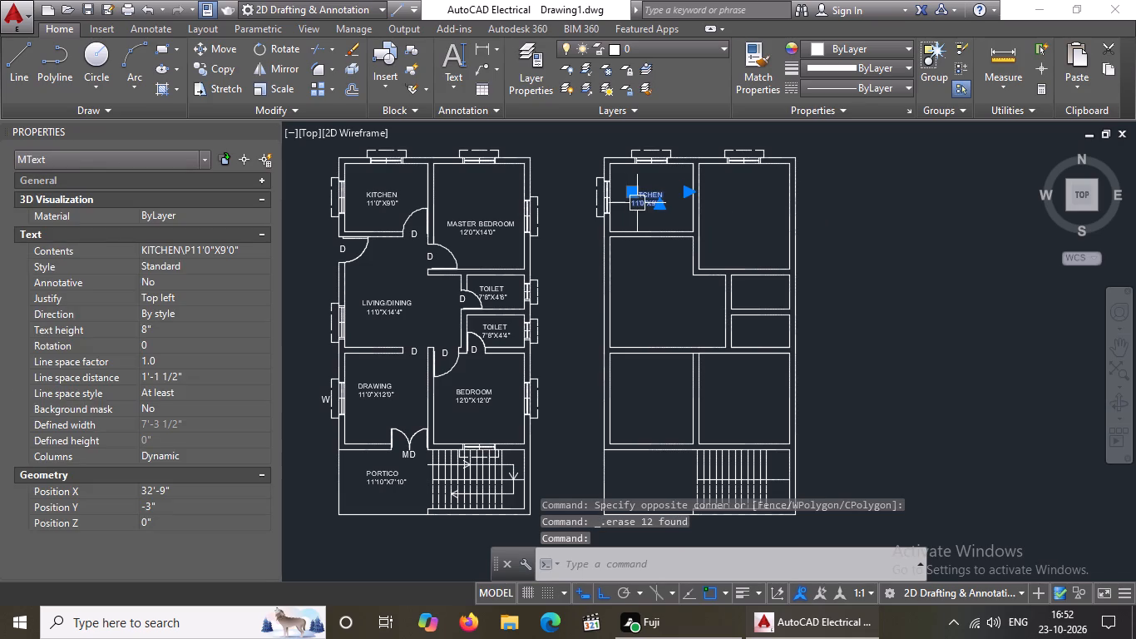
pyautogui.press('Delete')
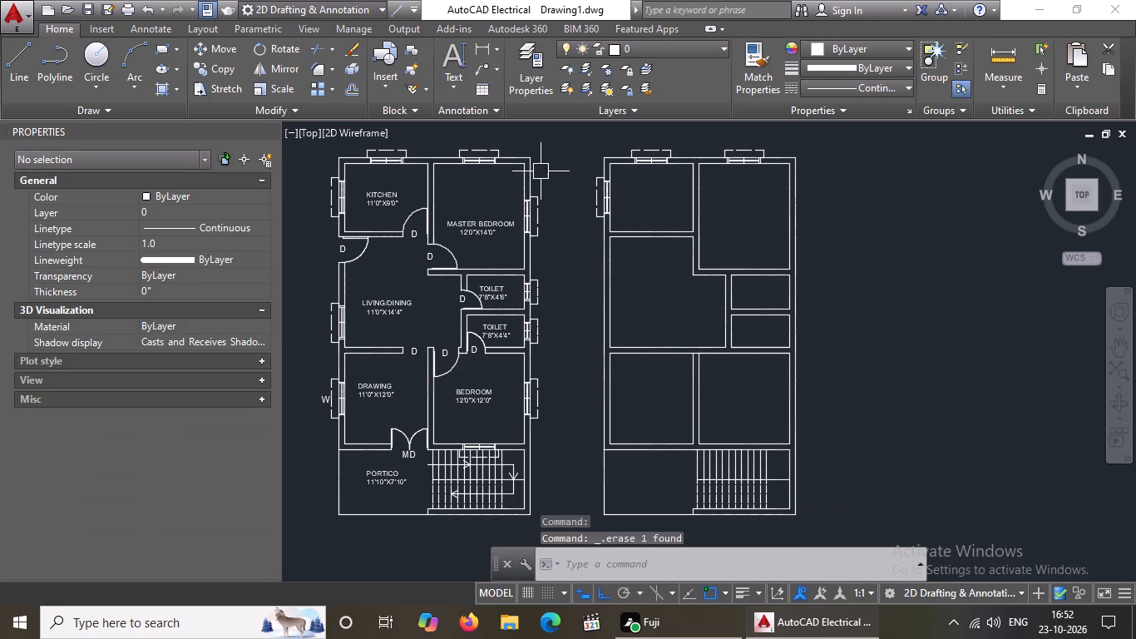
pyautogui.click(564, 170)
pyautogui.click(656, 226)
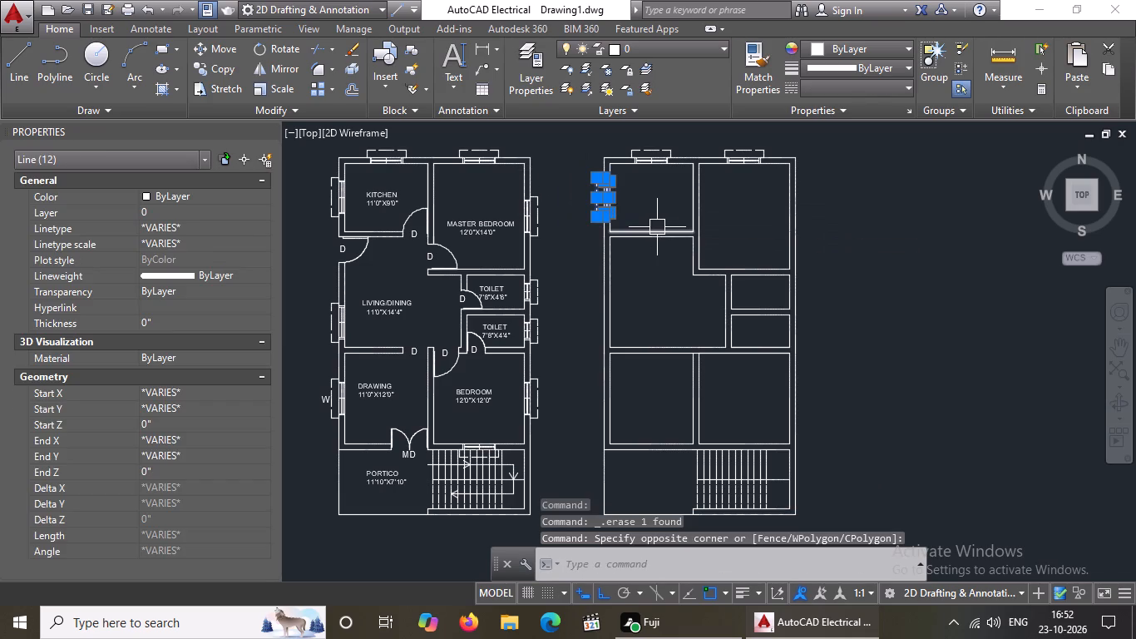
pyautogui.press('Delete')
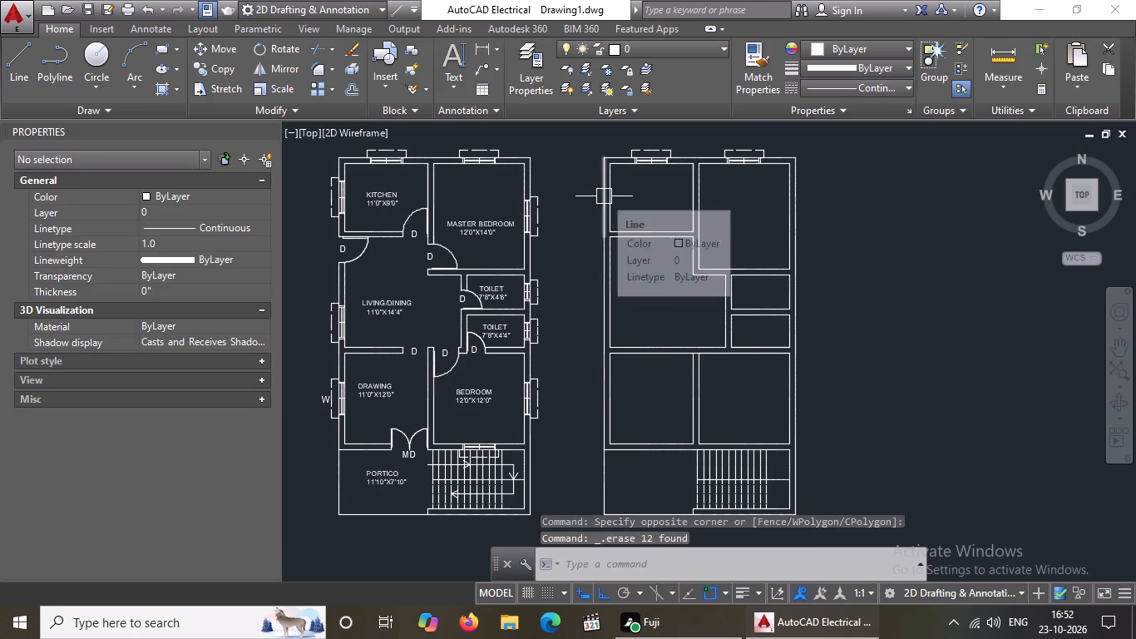
# Delete the two north-wall windows above the kitchen and master bedroom, including their dashed outlines, from the copied plan.
pyautogui.click(618, 136)
pyautogui.click(681, 176)
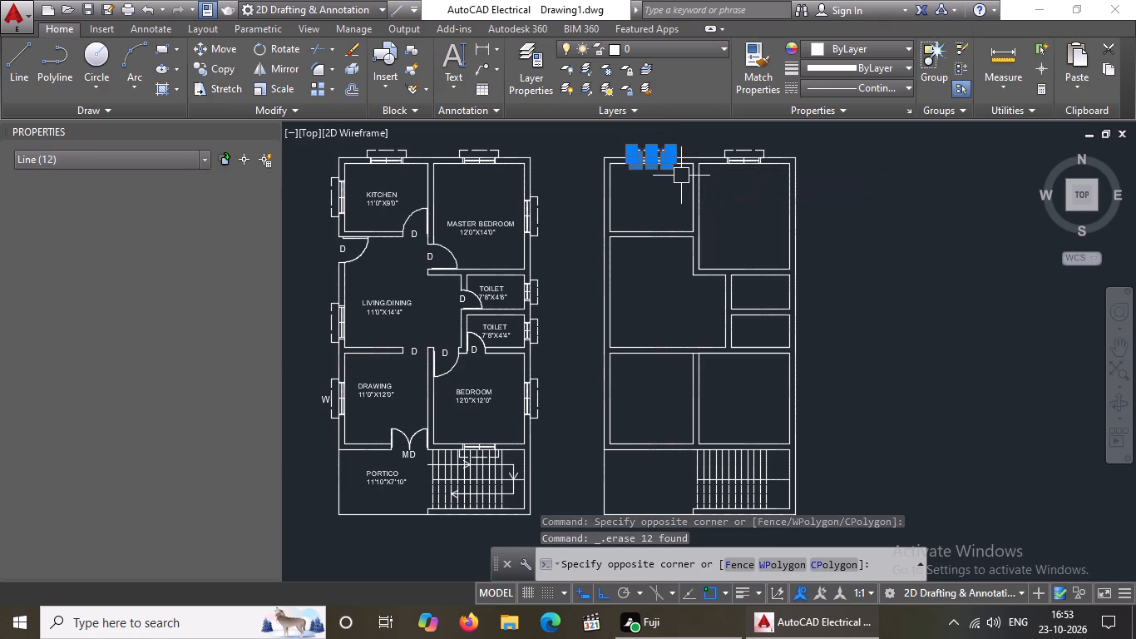
pyautogui.press('Delete')
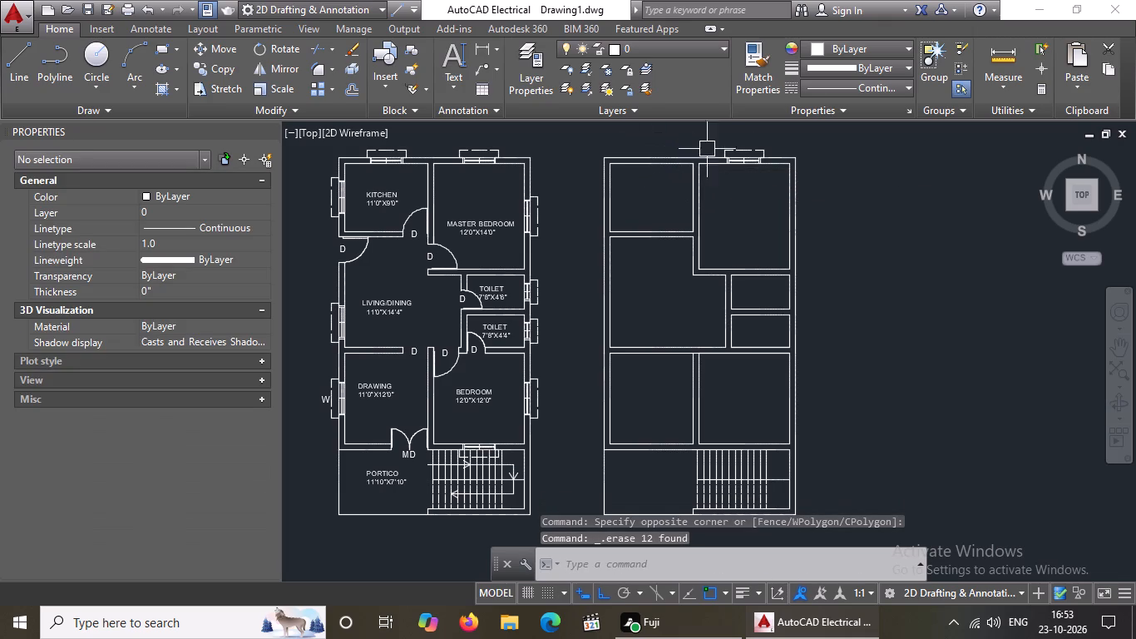
pyautogui.click(723, 136)
pyautogui.click(773, 183)
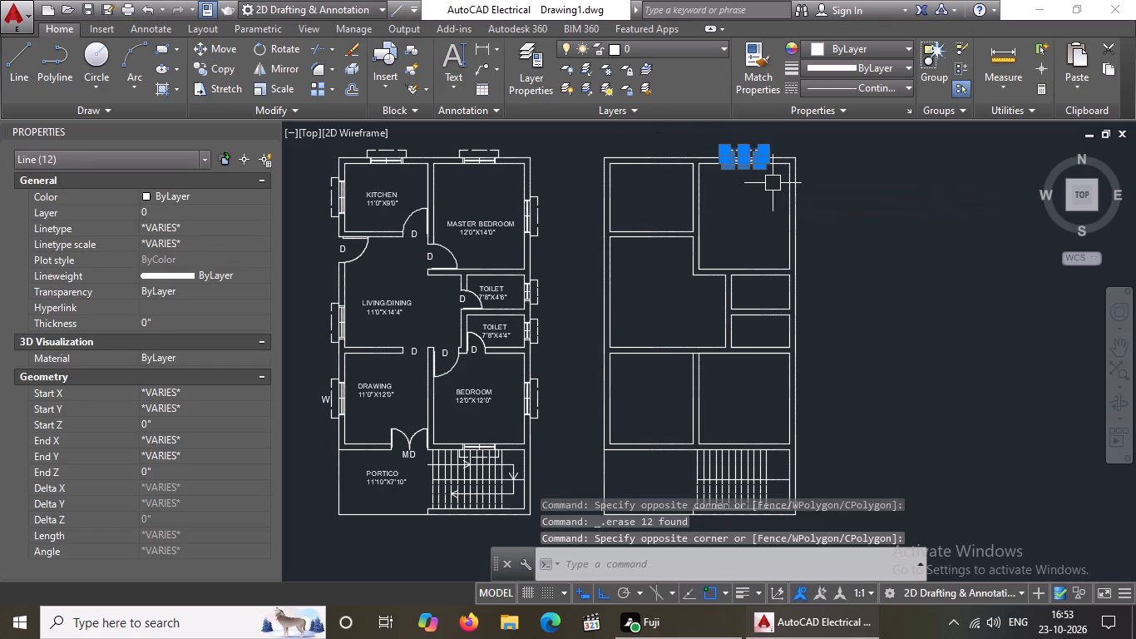
pyautogui.press('Delete')
# Close the Properties palette and copy the drawing room's W window label straight up beside the living/dining room's west window.
pyautogui.scroll(-1, 640, 330)
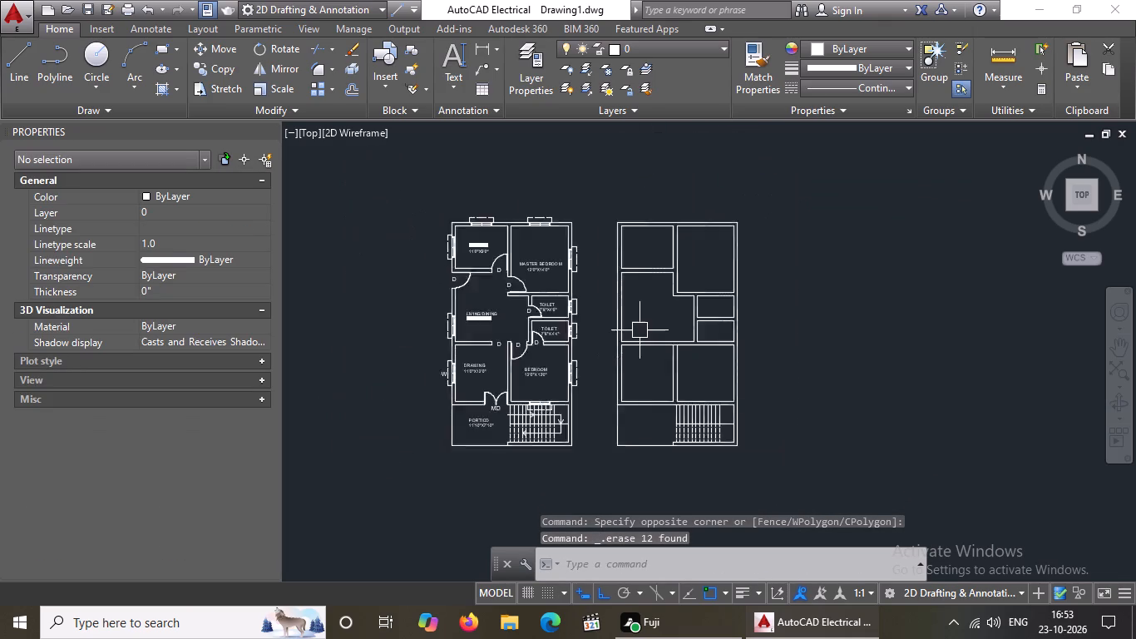
pyautogui.scroll(-1, 640, 330)
pyautogui.scroll(2, 631, 344)
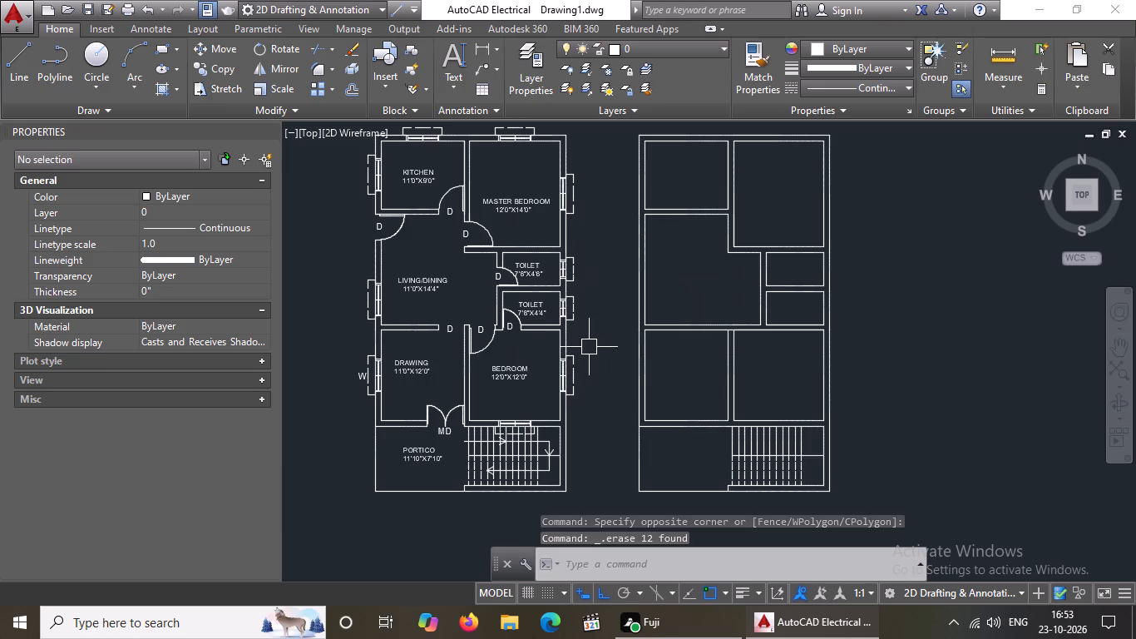
pyautogui.moveTo(428, 334); pyautogui.dragTo(428, 410, button='middle')
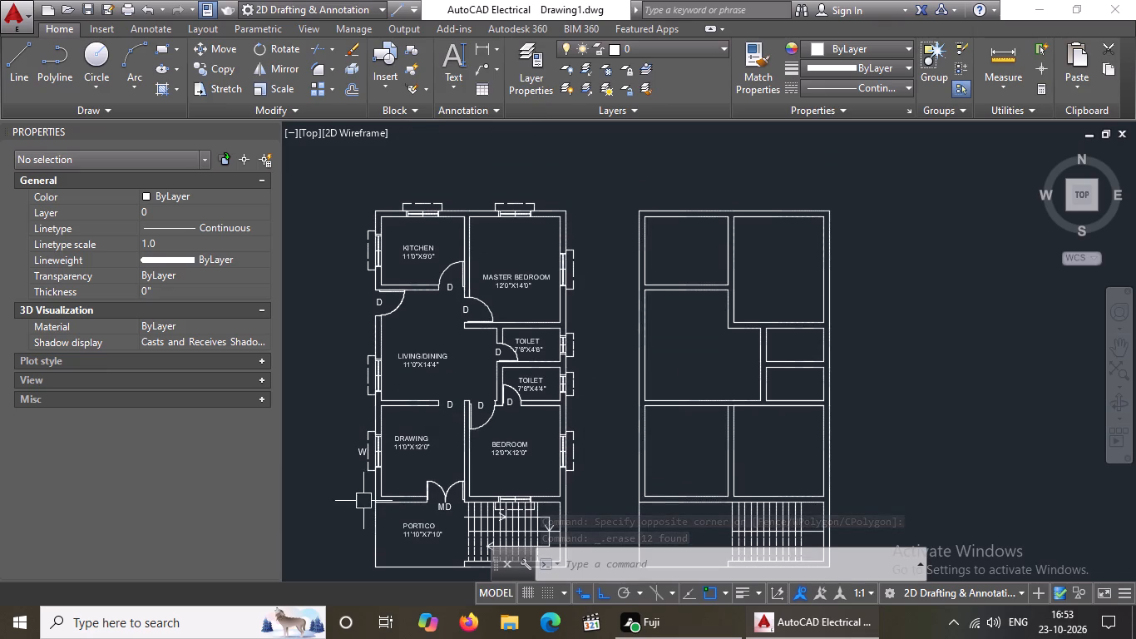
pyautogui.scroll(3, 374, 477)
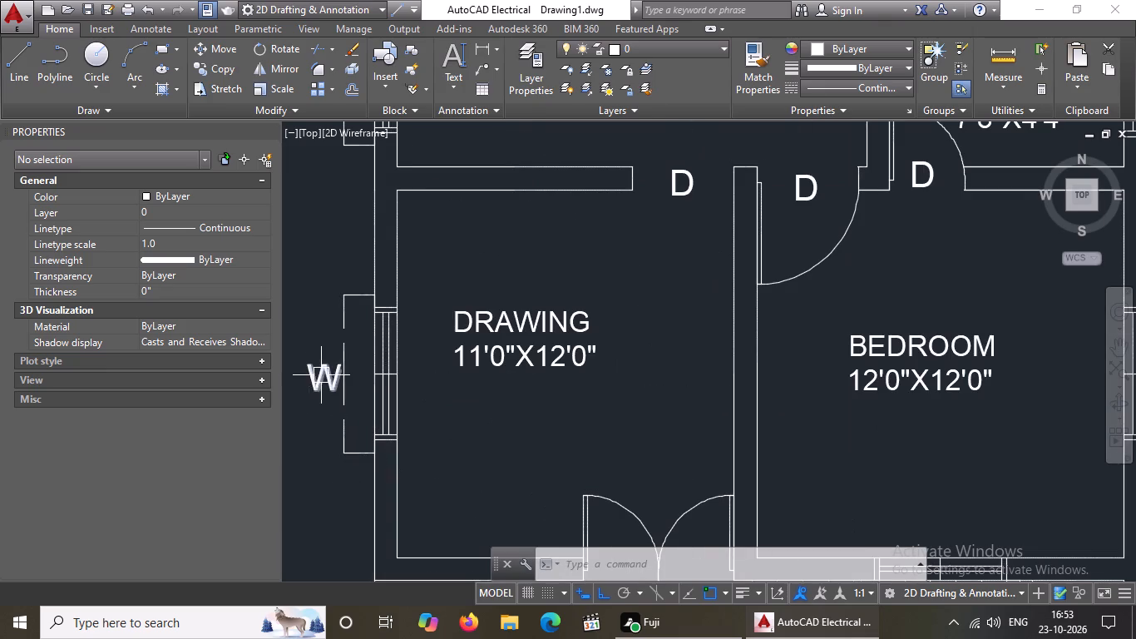
pyautogui.click(322, 374)
pyautogui.click(264, 131)
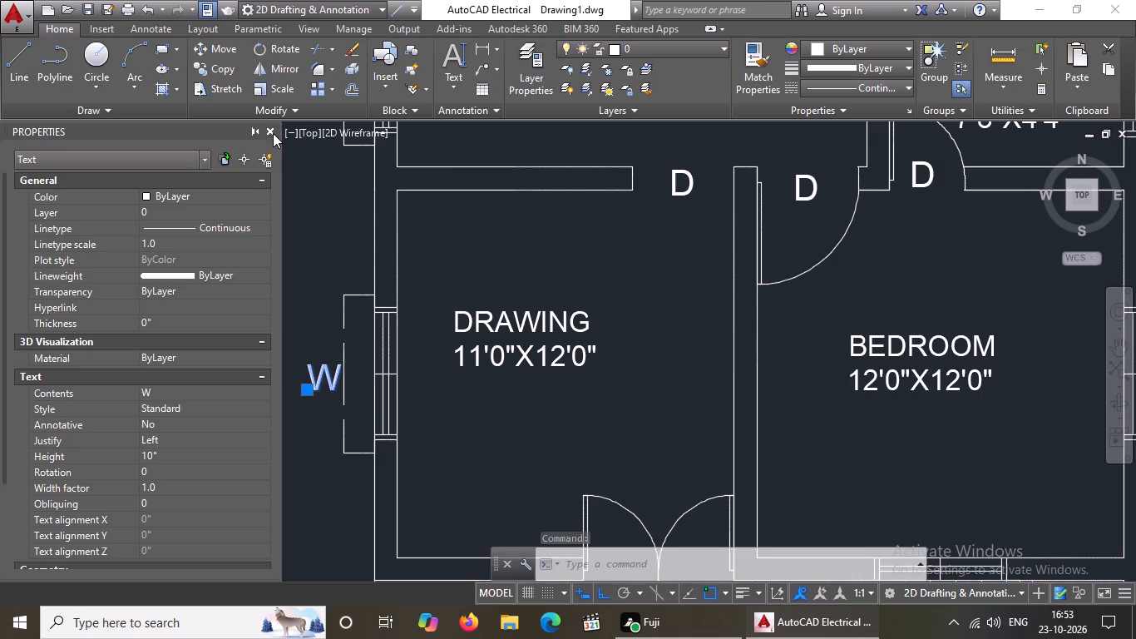
pyautogui.click(272, 132)
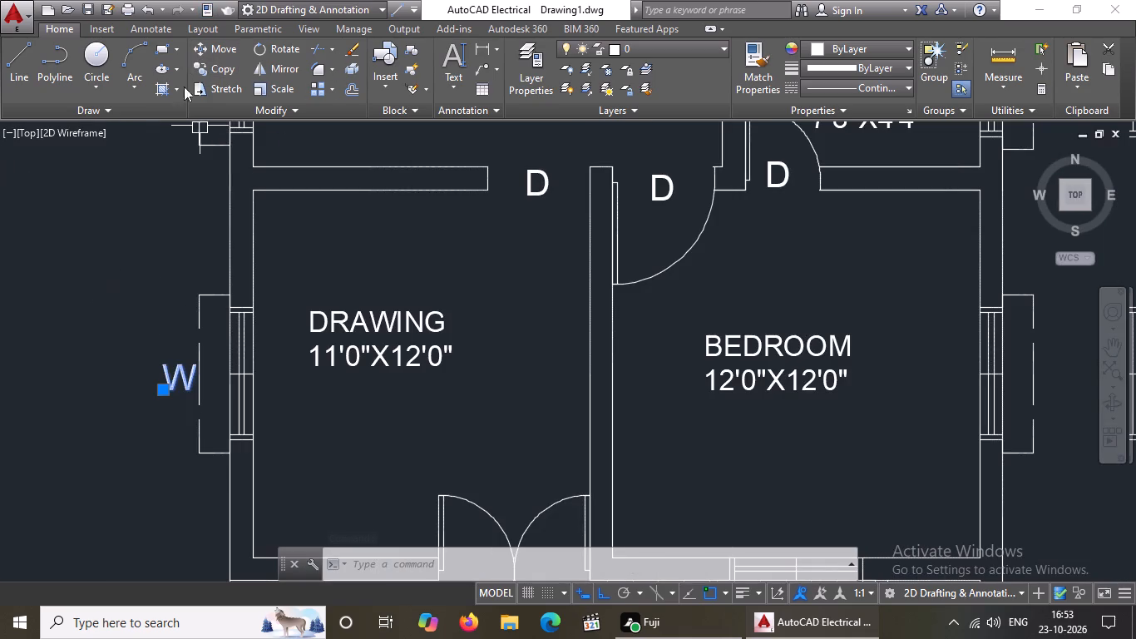
pyautogui.moveTo(206, 67); pyautogui.dragTo(202, 99)
pyautogui.click(209, 68)
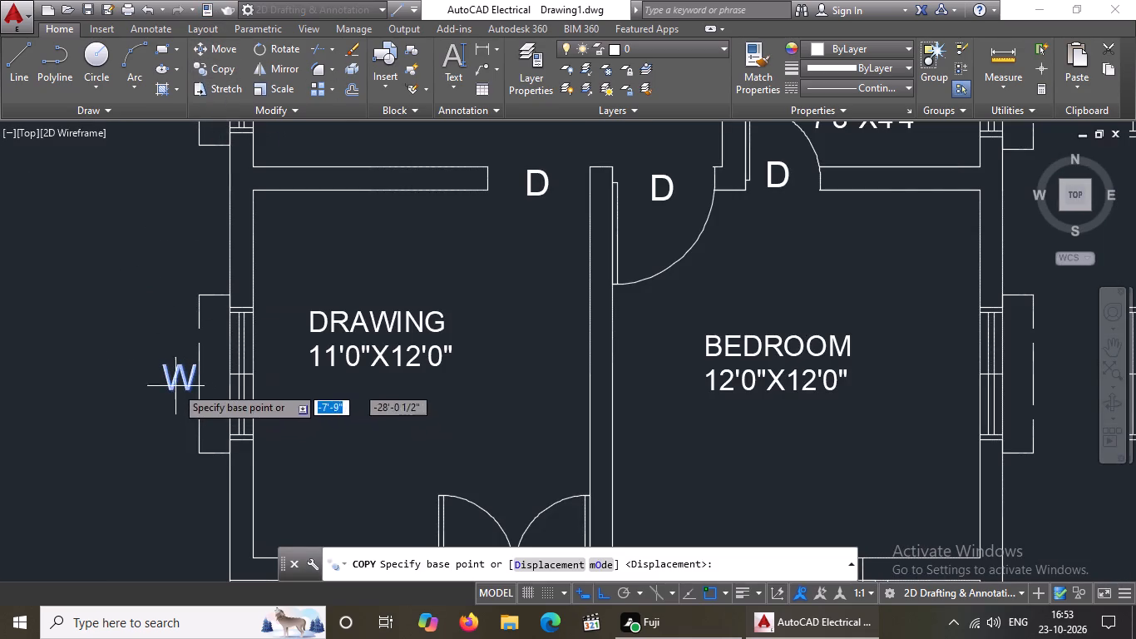
pyautogui.click(175, 379)
pyautogui.scroll(-2, 180, 380)
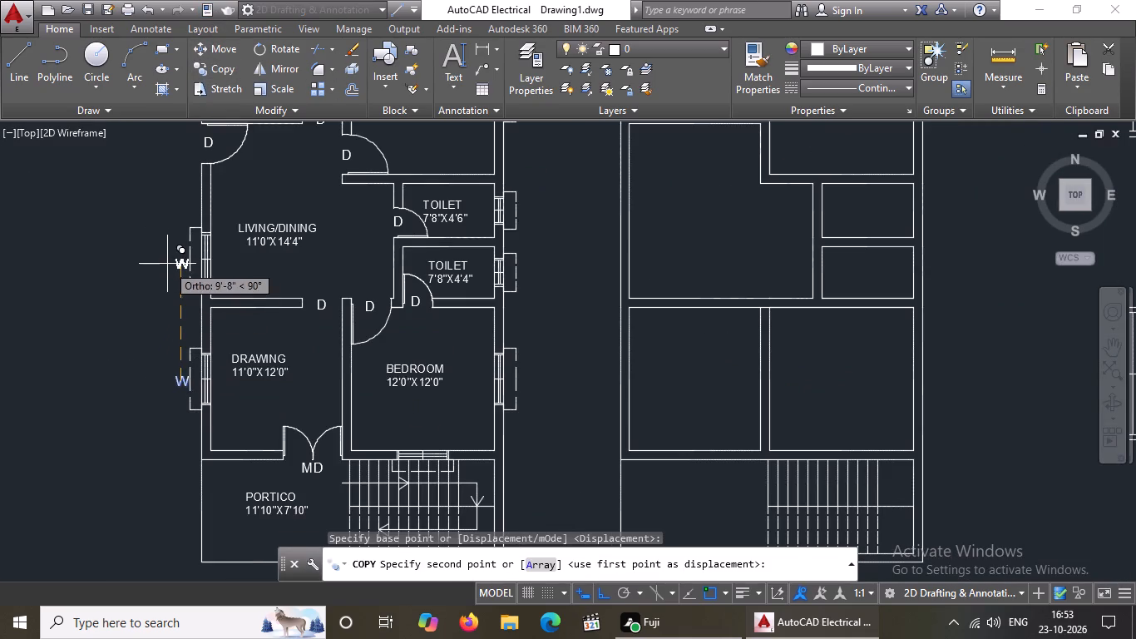
pyautogui.scroll(2, 168, 261)
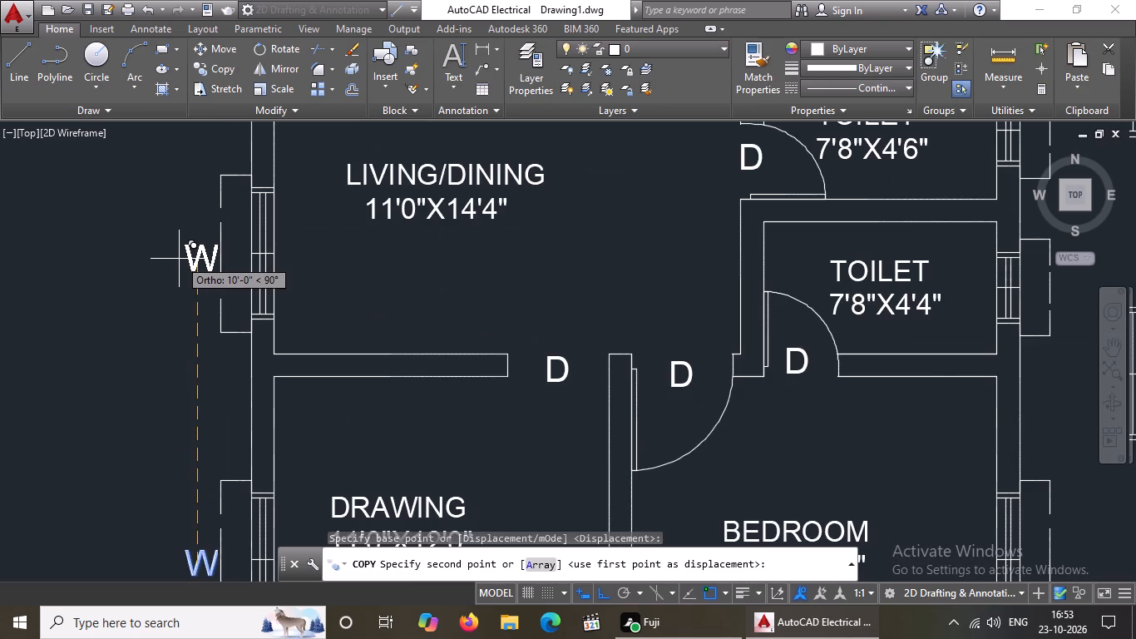
pyautogui.click(180, 257)
# Place another copy of the W label beside the kitchen's west-wall window, aligned with the labels below it.
pyautogui.scroll(-3, 201, 272)
pyautogui.moveTo(211, 266); pyautogui.dragTo(216, 297, button='middle')
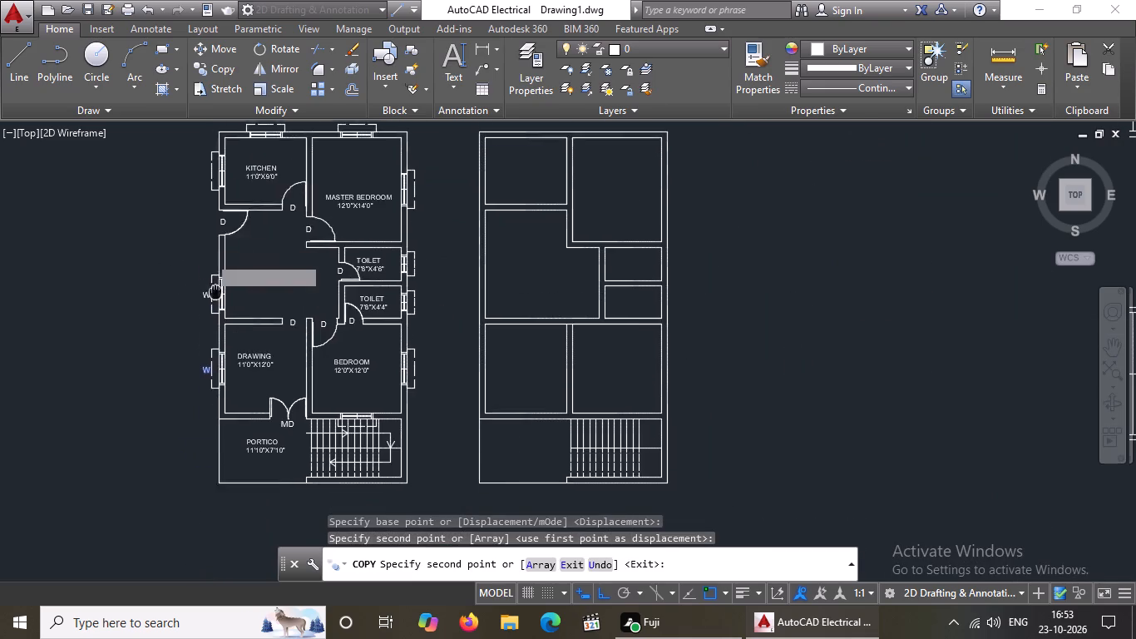
pyautogui.moveTo(216, 297); pyautogui.dragTo(217, 431, button='middle')
pyautogui.scroll(2, 205, 324)
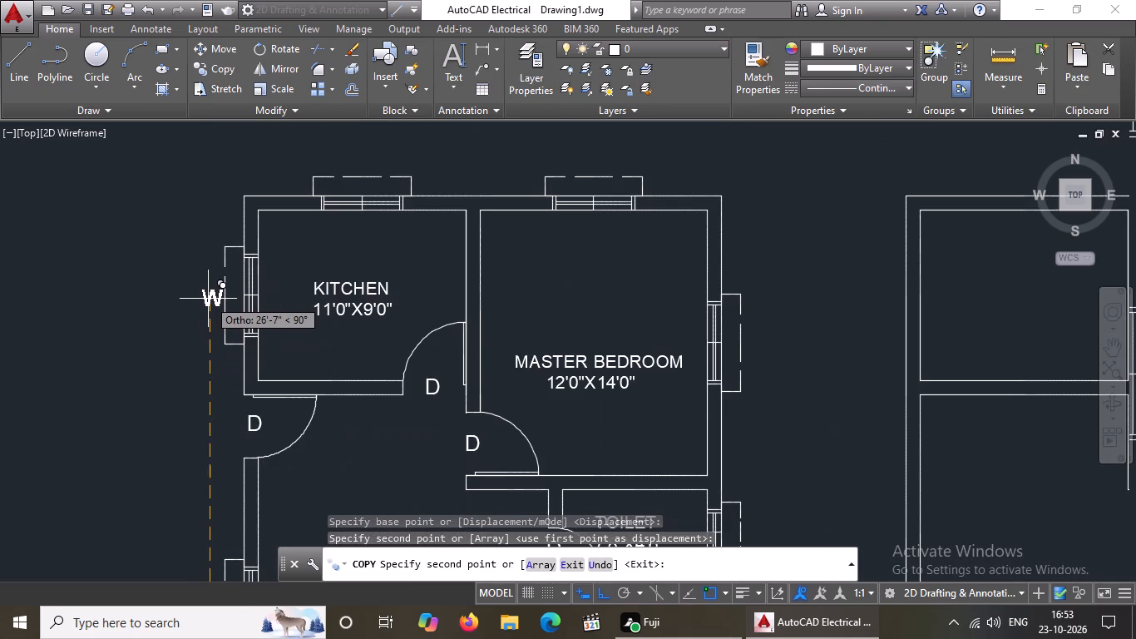
pyautogui.click(208, 298)
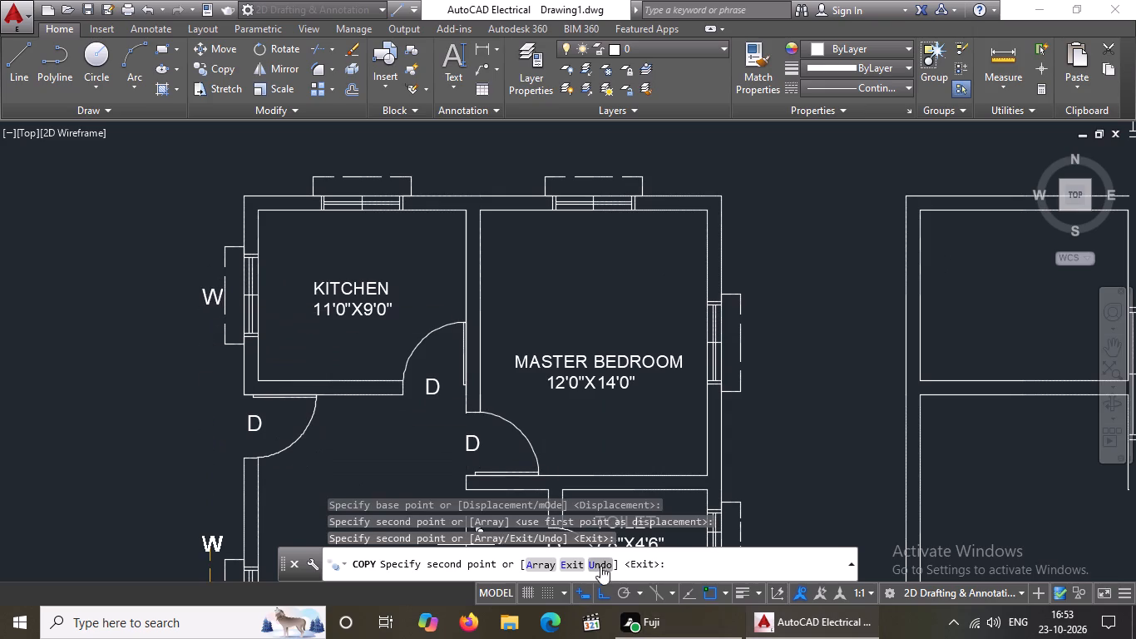
# Turn Ortho off and place copies of the W label above the north-wall windows of the kitchen and master bedroom.
pyautogui.click(602, 592)
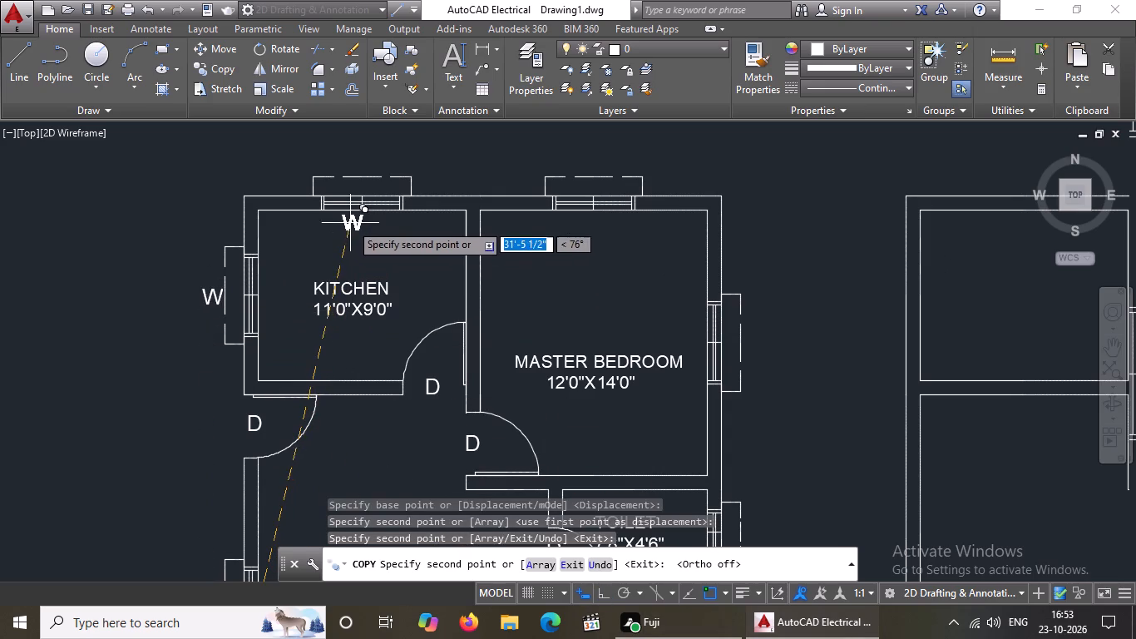
pyautogui.scroll(1, 350, 235)
pyautogui.moveTo(350, 250); pyautogui.dragTo(350, 287, button='middle')
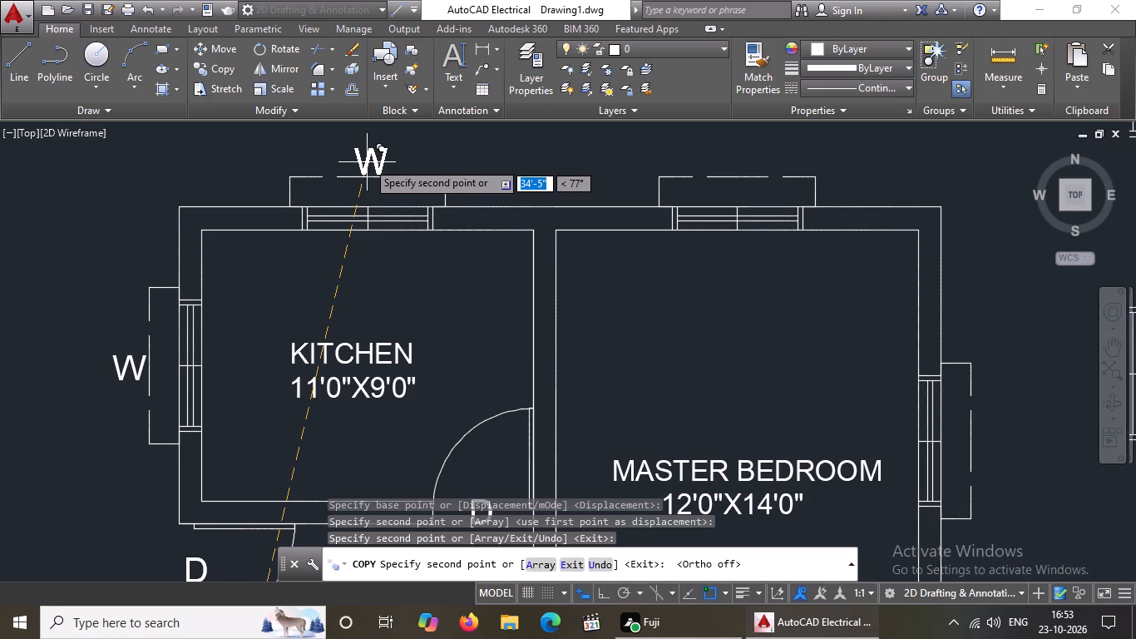
pyautogui.click(363, 161)
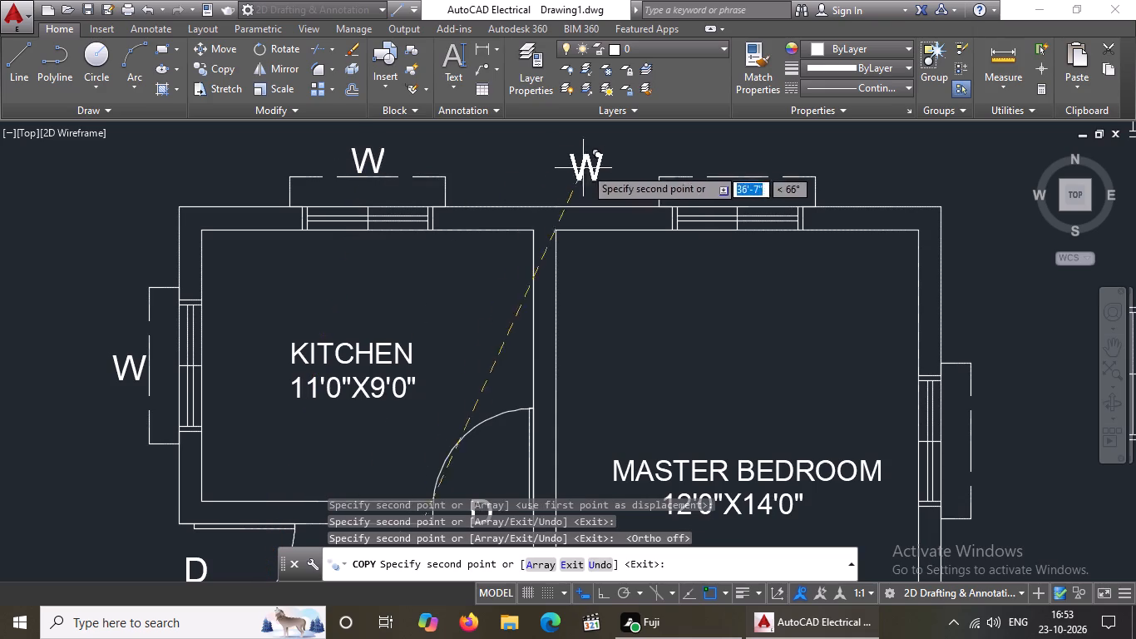
pyautogui.click(735, 161)
# Place copies of the W label beside the east-wall windows of the master bedroom and the 7'8"X4'6" toilet.
pyautogui.scroll(-3, 865, 220)
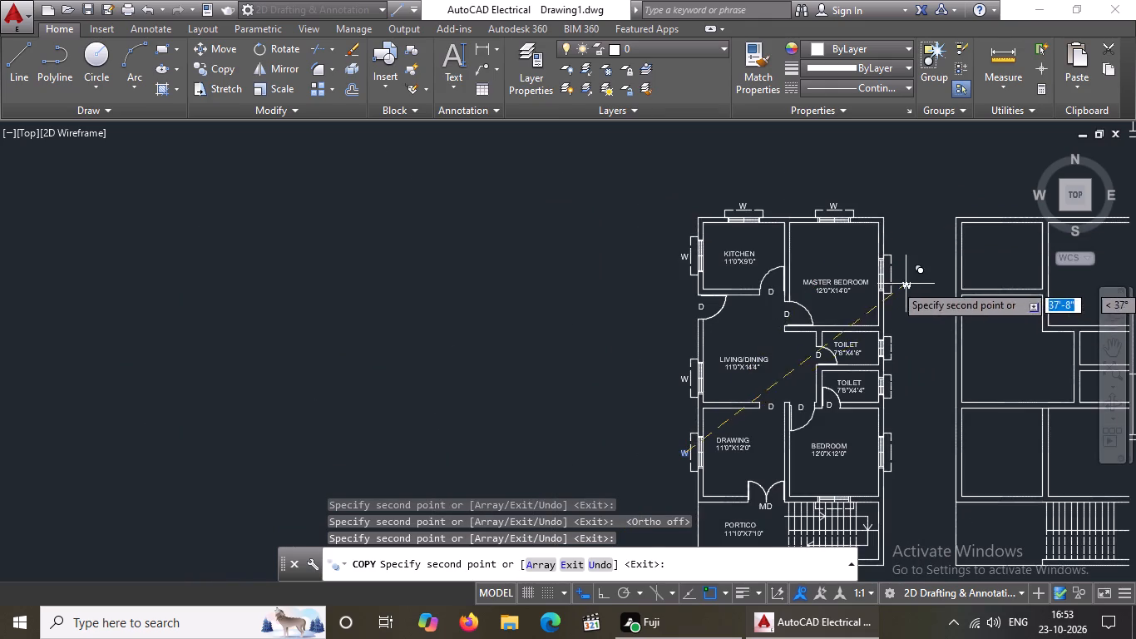
pyautogui.scroll(3, 906, 282)
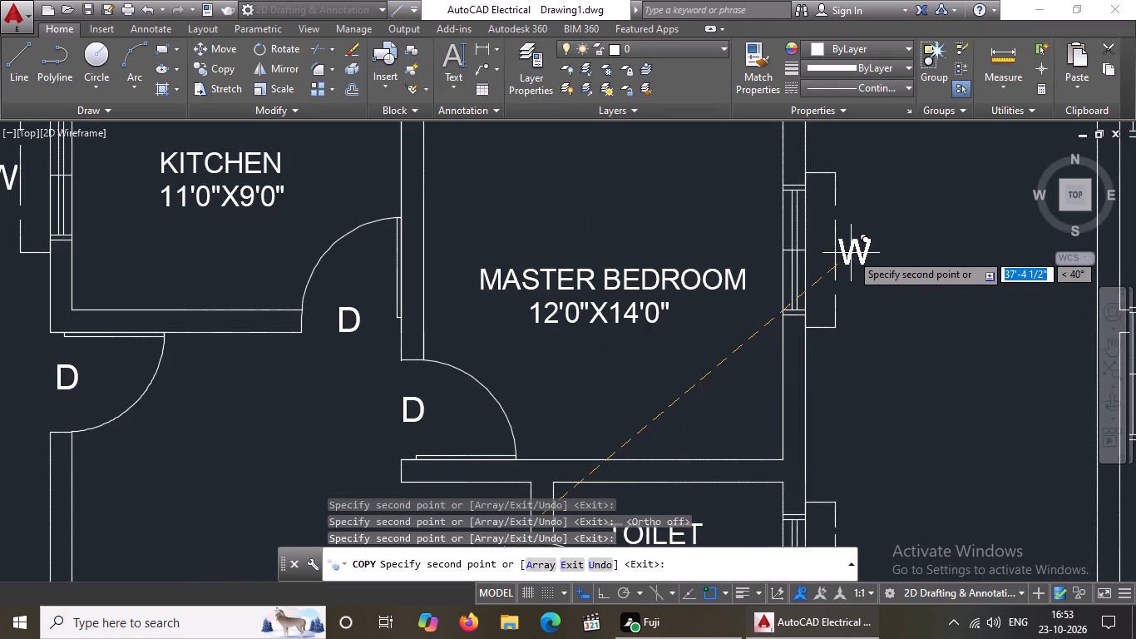
pyautogui.click(851, 253)
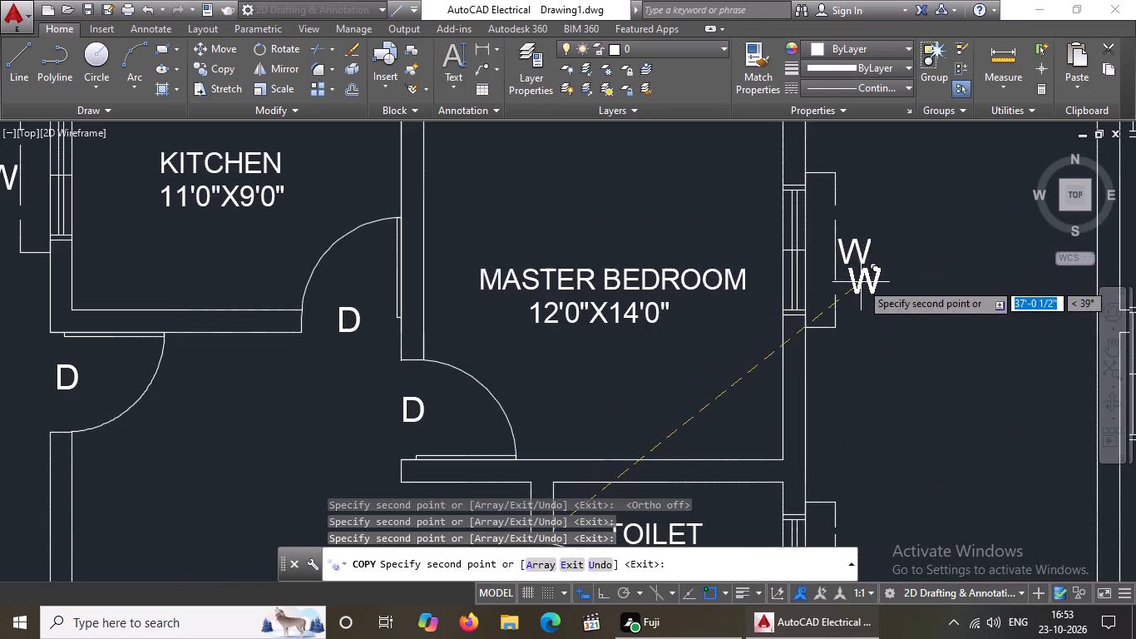
pyautogui.scroll(-3, 861, 282)
pyautogui.scroll(5, 871, 375)
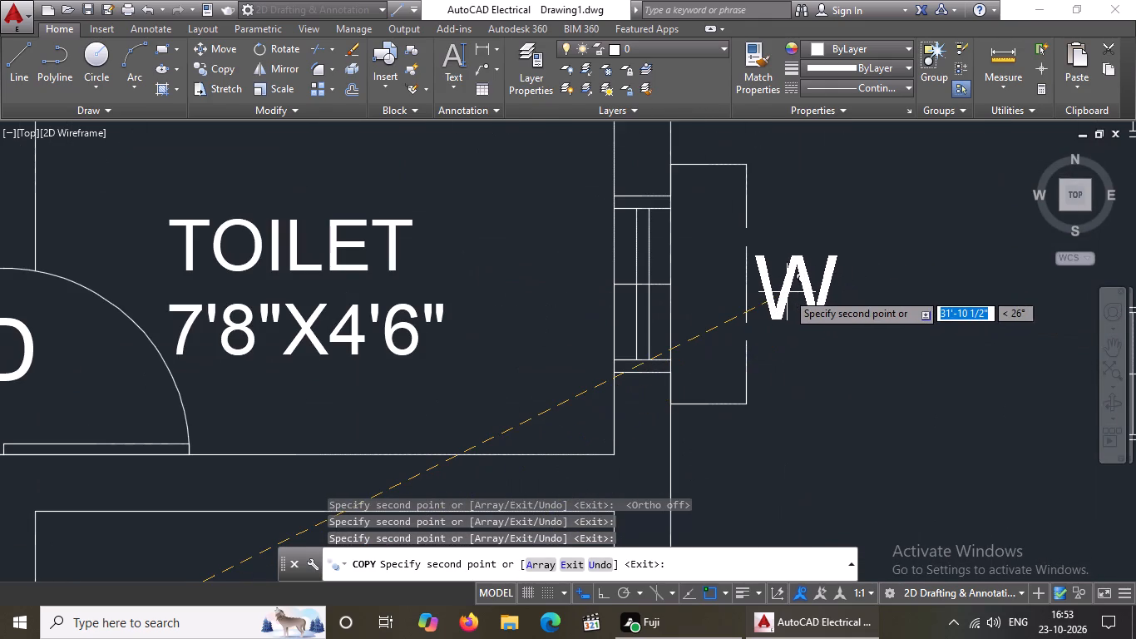
pyautogui.click(784, 294)
pyautogui.scroll(-4, 809, 292)
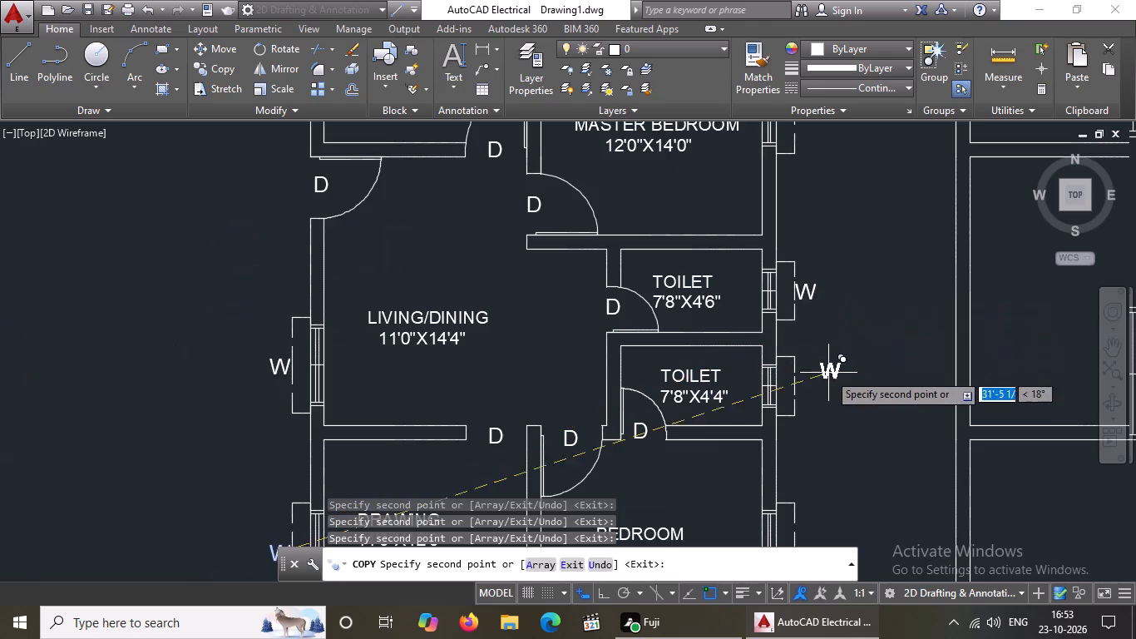
pyautogui.scroll(3, 814, 399)
pyautogui.scroll(-6, 803, 384)
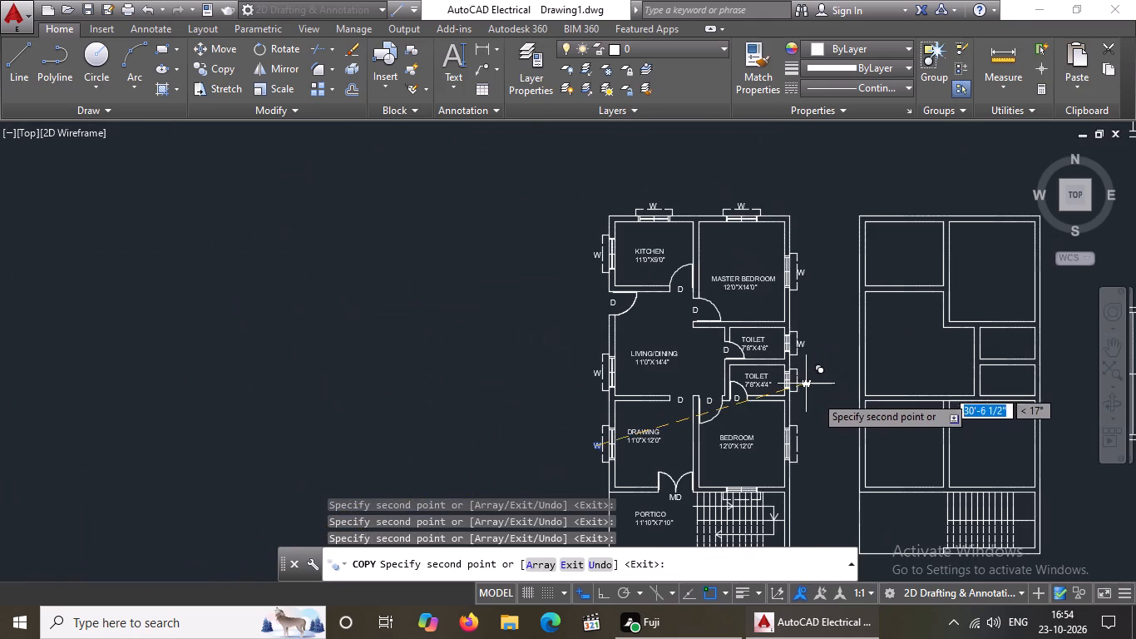
pyautogui.press('Escape')
# Copy the master bedroom's east W label straight down, with Ortho on, beside the east windows of the 7'8"X4'4" toilet and the bedroom.
pyautogui.scroll(-2, 815, 395)
pyautogui.scroll(3, 821, 440)
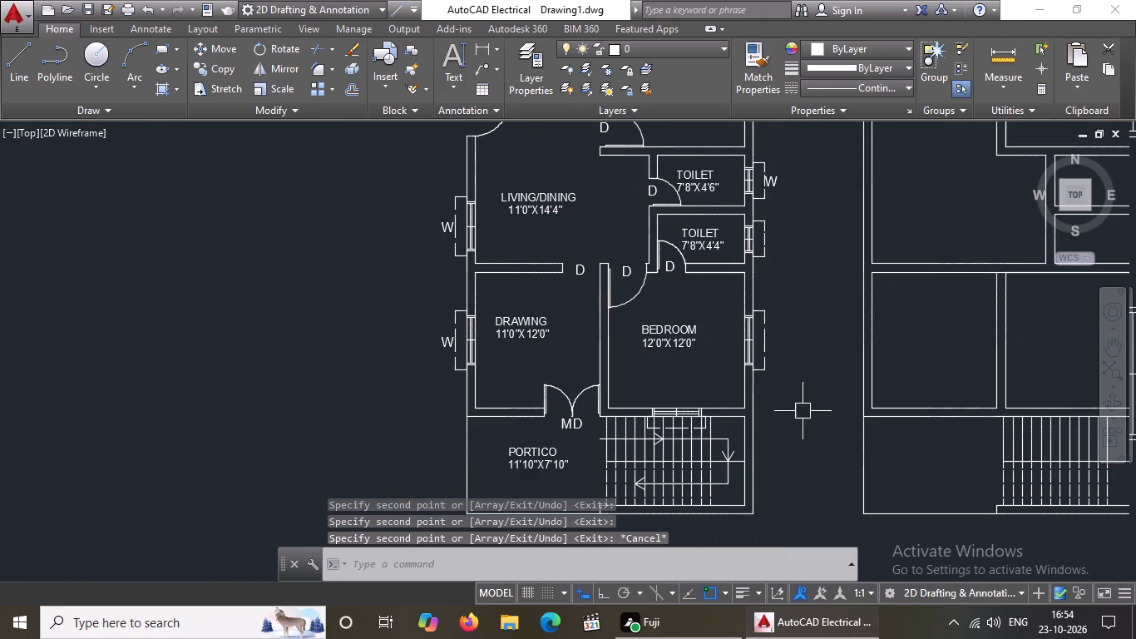
pyautogui.scroll(-2, 797, 331)
pyautogui.moveTo(797, 323); pyautogui.dragTo(797, 344, button='middle')
pyautogui.scroll(5, 791, 244)
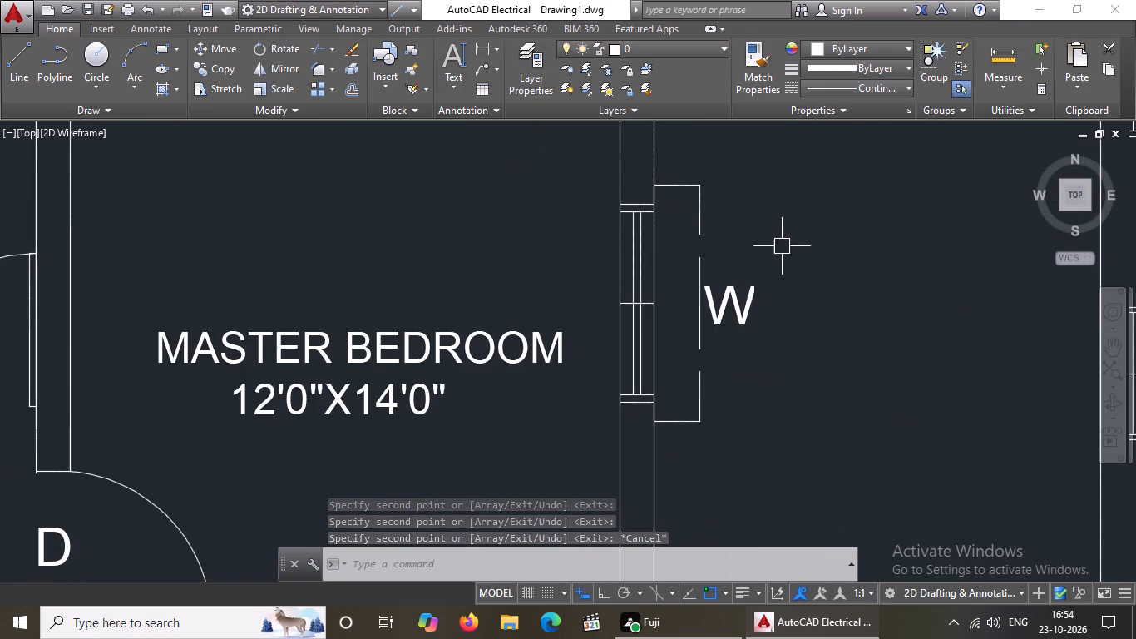
pyautogui.click(744, 295)
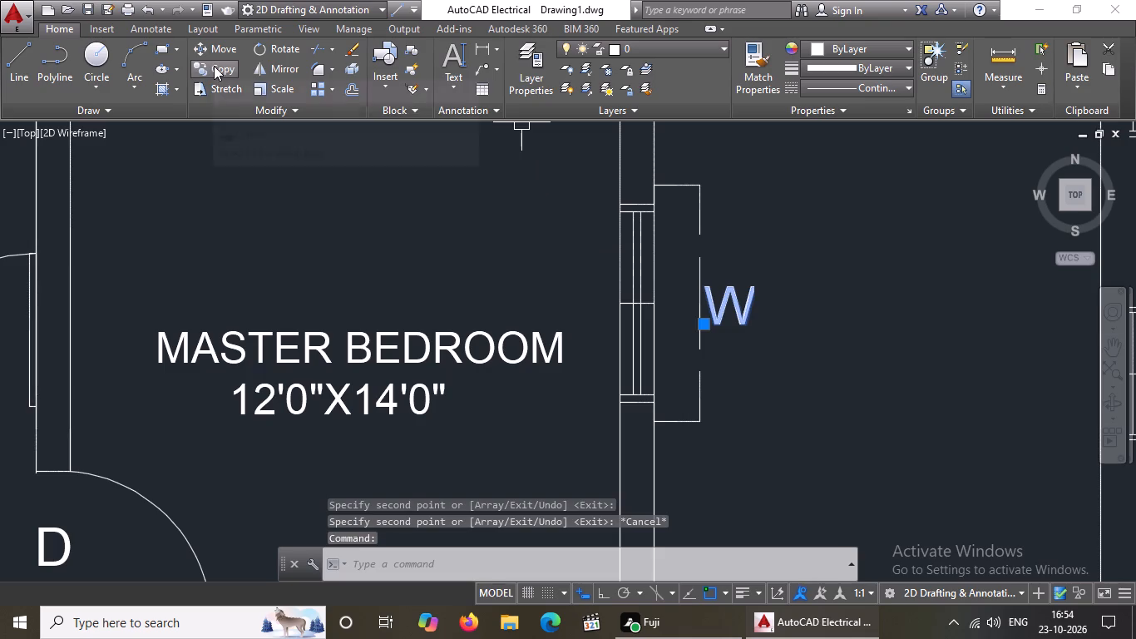
pyautogui.click(213, 66)
pyautogui.click(729, 291)
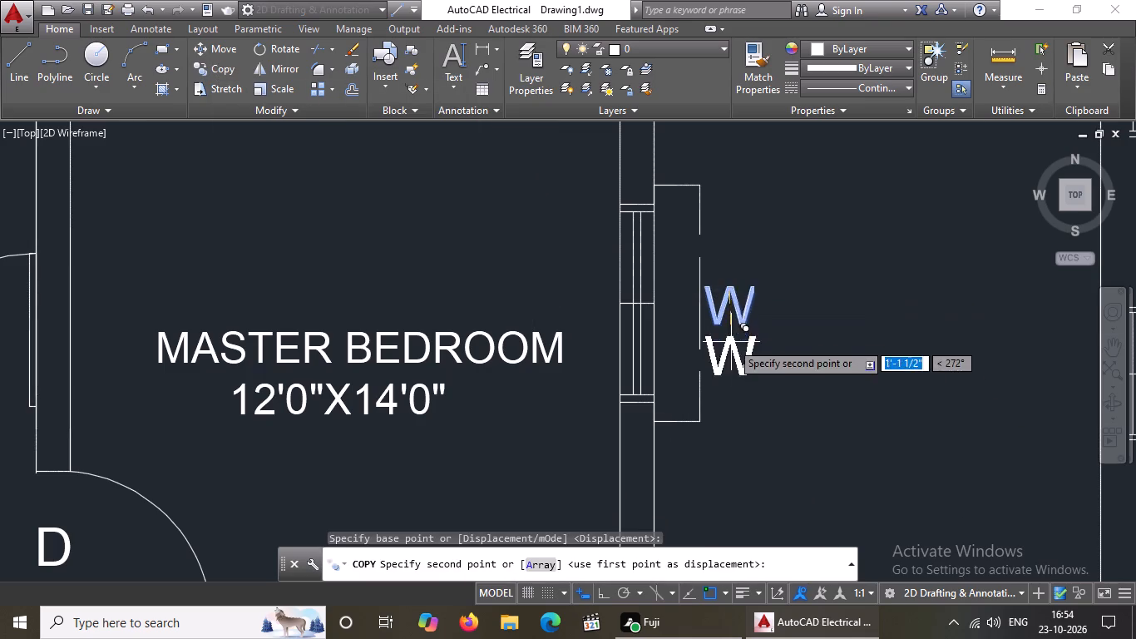
pyautogui.scroll(-3, 732, 344)
pyautogui.moveTo(734, 498); pyautogui.dragTo(731, 469, button='middle')
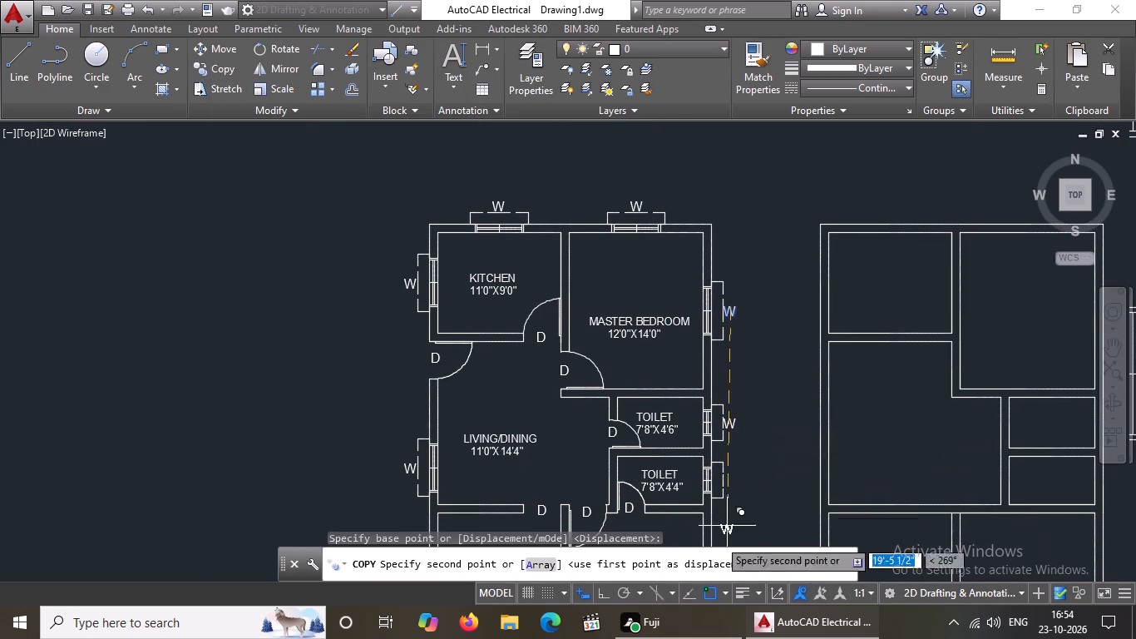
pyautogui.click(605, 595)
pyautogui.moveTo(732, 471); pyautogui.dragTo(732, 336, button='middle')
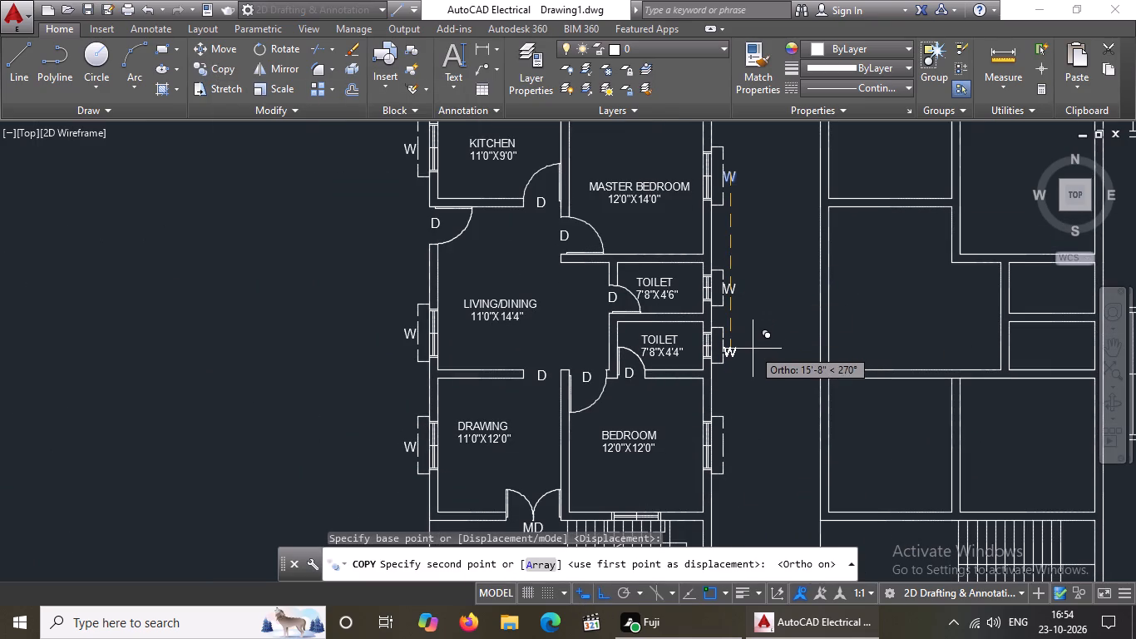
pyautogui.click(752, 344)
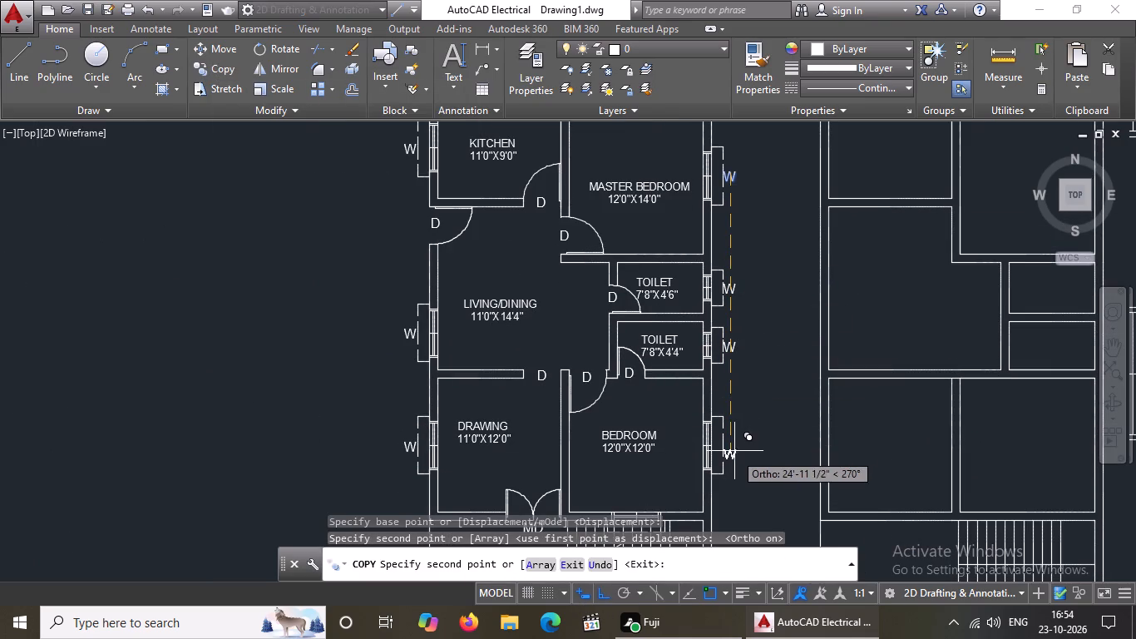
pyautogui.click(737, 443)
pyautogui.press('Escape')
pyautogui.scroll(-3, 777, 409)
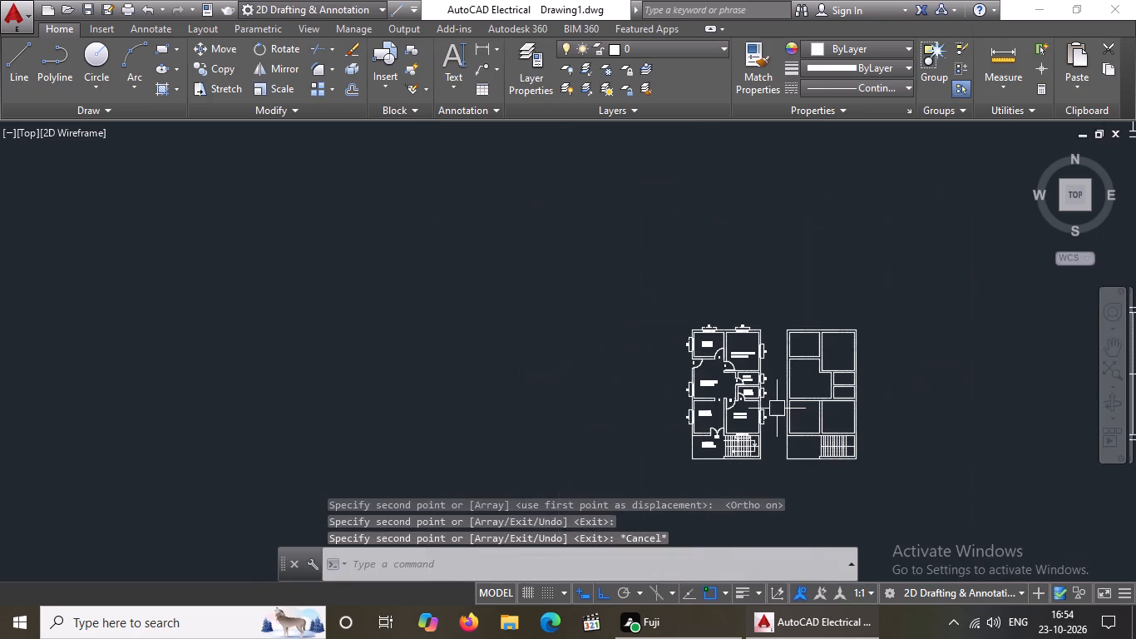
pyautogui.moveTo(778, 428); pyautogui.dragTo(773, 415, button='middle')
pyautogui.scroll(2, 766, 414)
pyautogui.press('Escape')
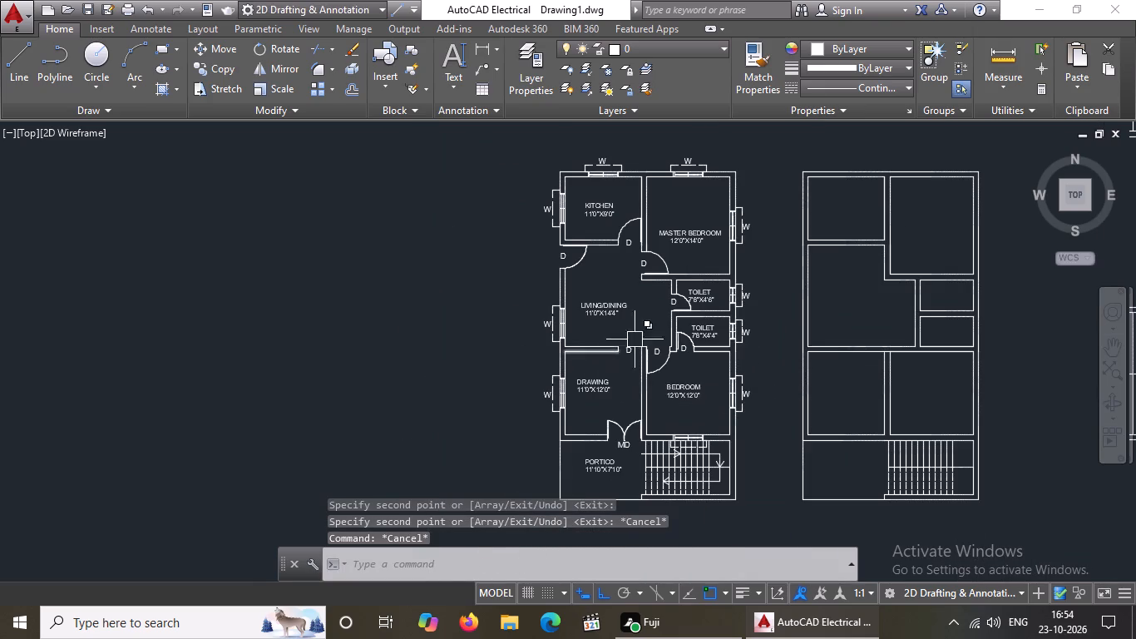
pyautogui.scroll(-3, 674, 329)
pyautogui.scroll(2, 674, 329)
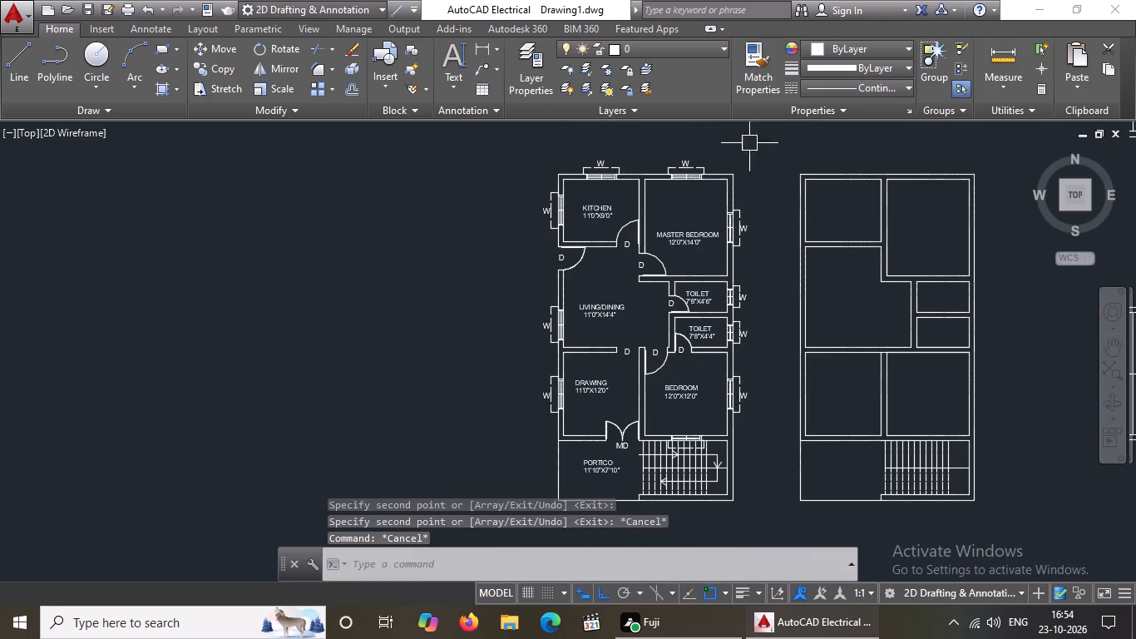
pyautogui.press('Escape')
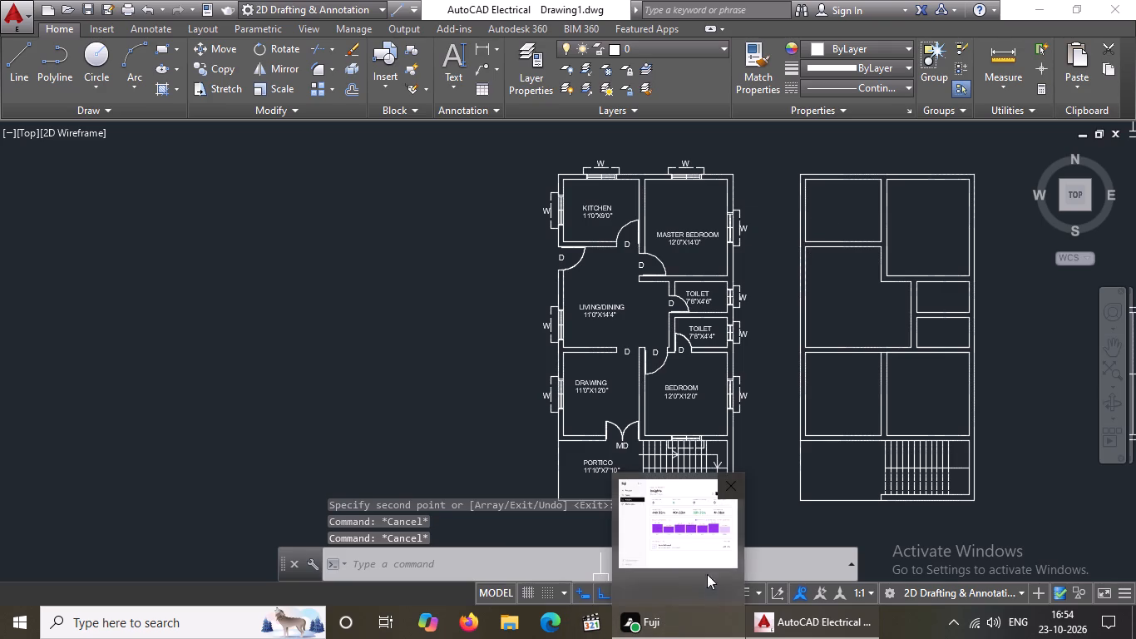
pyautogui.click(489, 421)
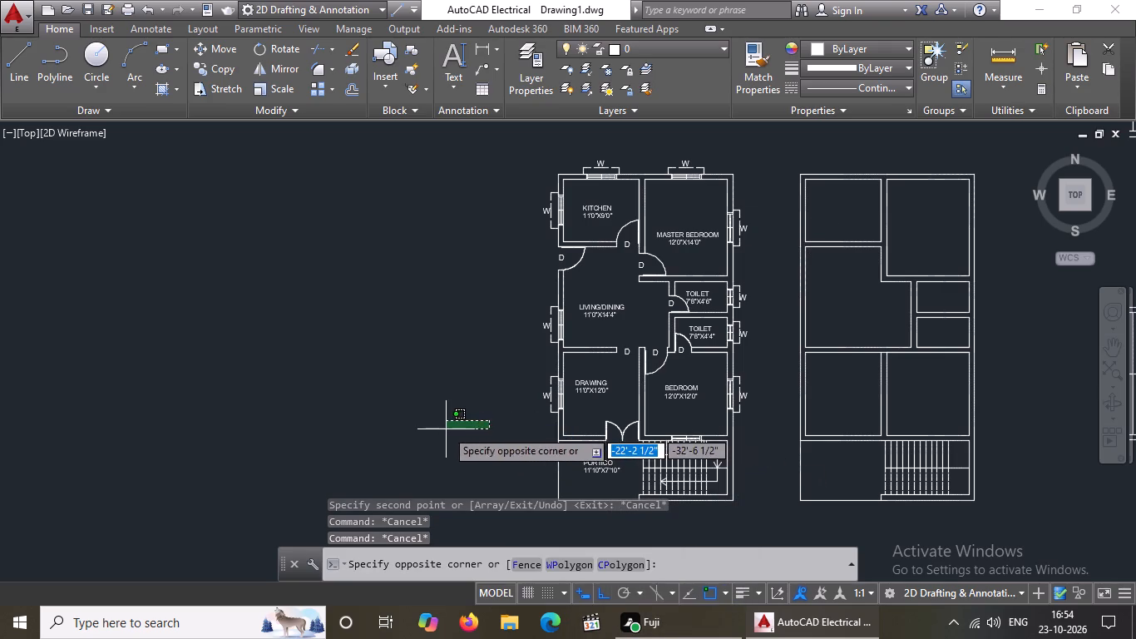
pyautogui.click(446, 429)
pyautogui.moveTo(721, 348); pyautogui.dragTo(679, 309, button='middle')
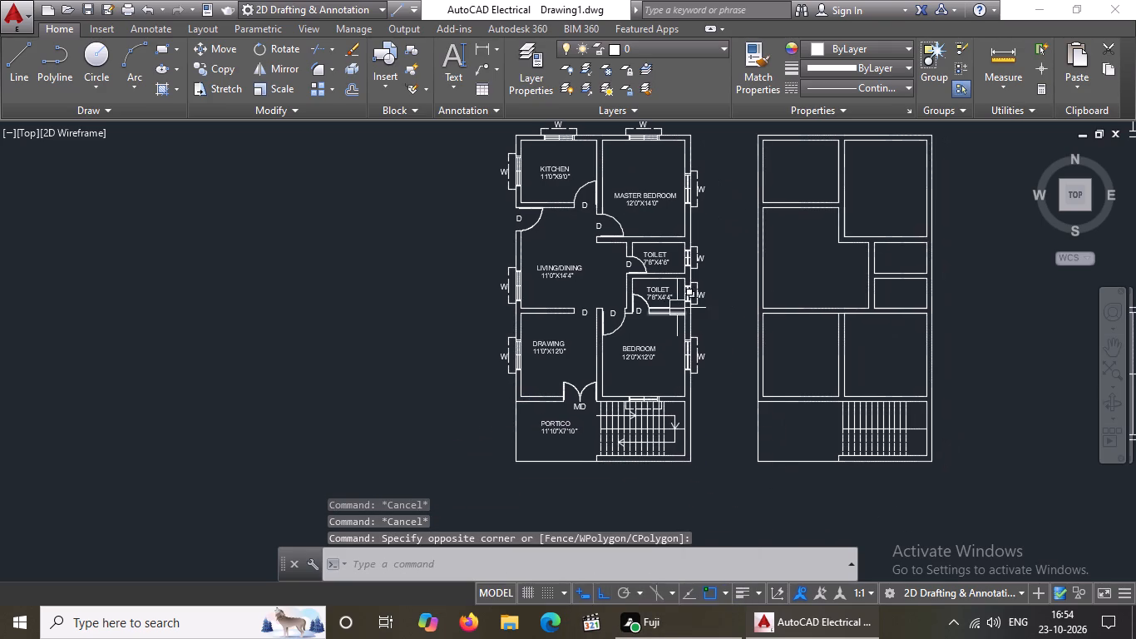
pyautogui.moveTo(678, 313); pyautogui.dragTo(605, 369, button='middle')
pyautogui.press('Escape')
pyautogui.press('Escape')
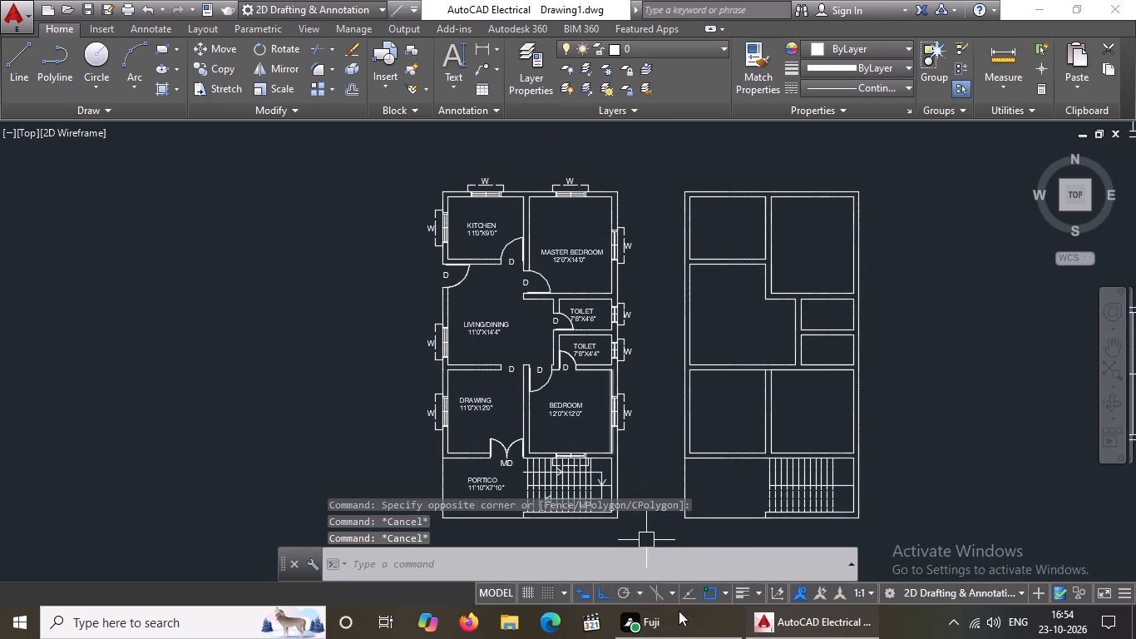
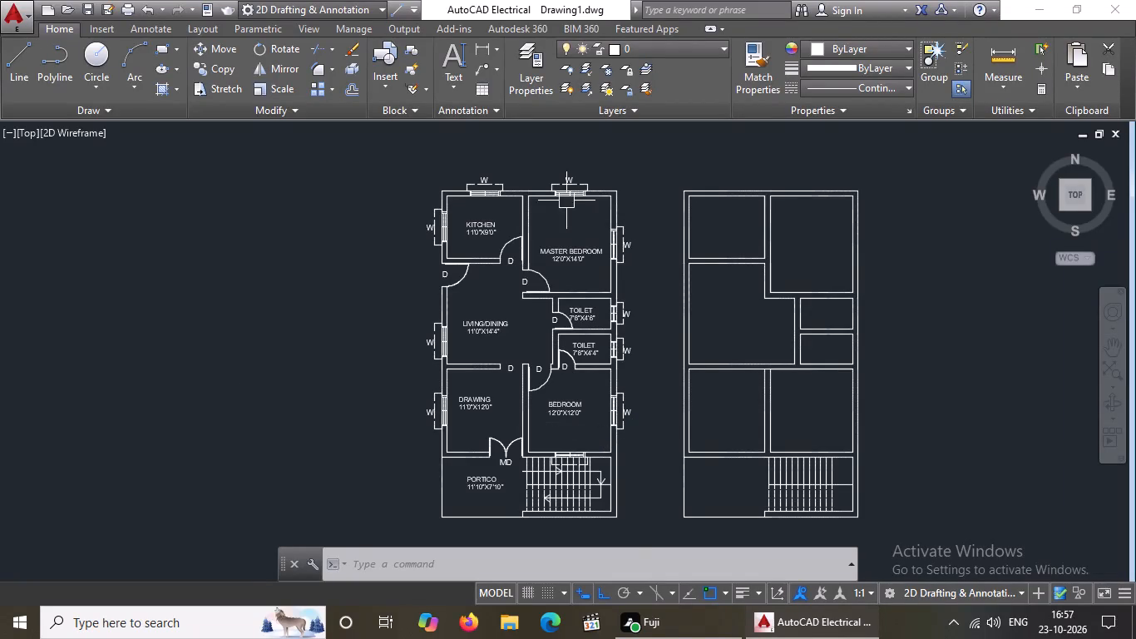
# Draw a 9" by 9" column square with lines in the empty space just east of the stripped plan copy.
pyautogui.scroll(2, 788, 220)
pyautogui.press('Escape')
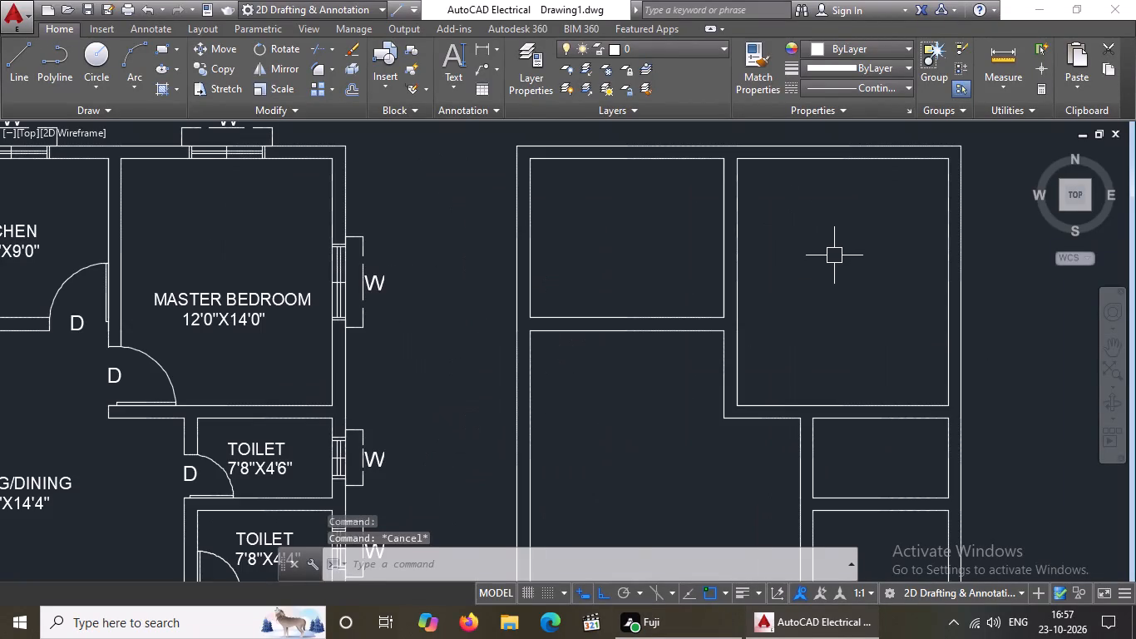
pyautogui.moveTo(788, 285); pyautogui.dragTo(635, 349, button='middle')
pyautogui.press('Escape')
pyautogui.press('l')
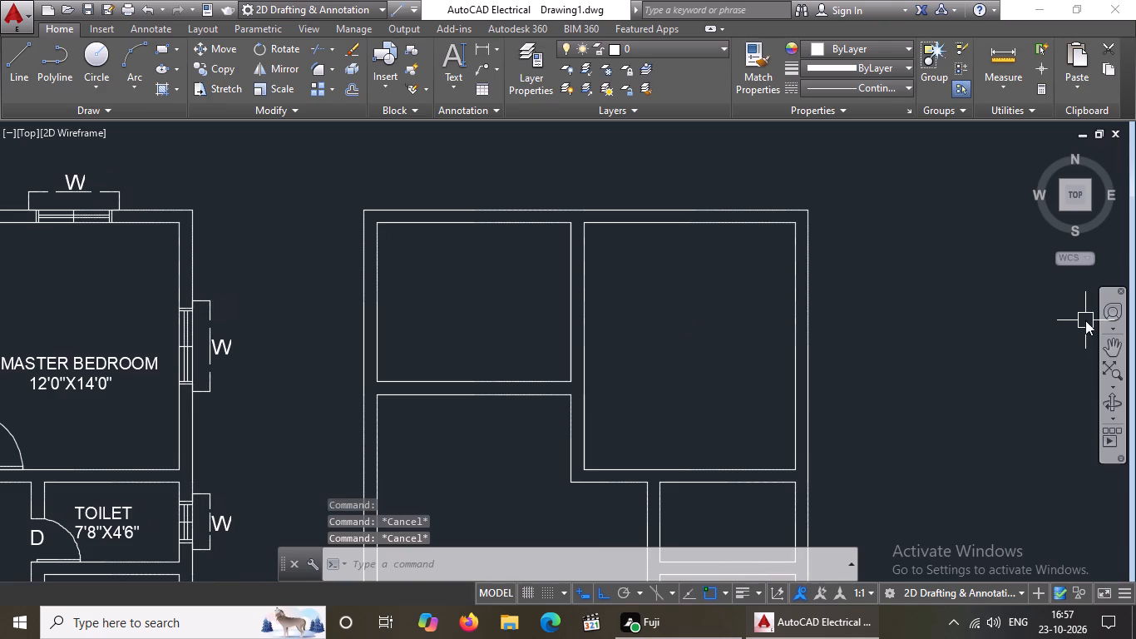
pyautogui.press('Return')
pyautogui.click(844, 300)
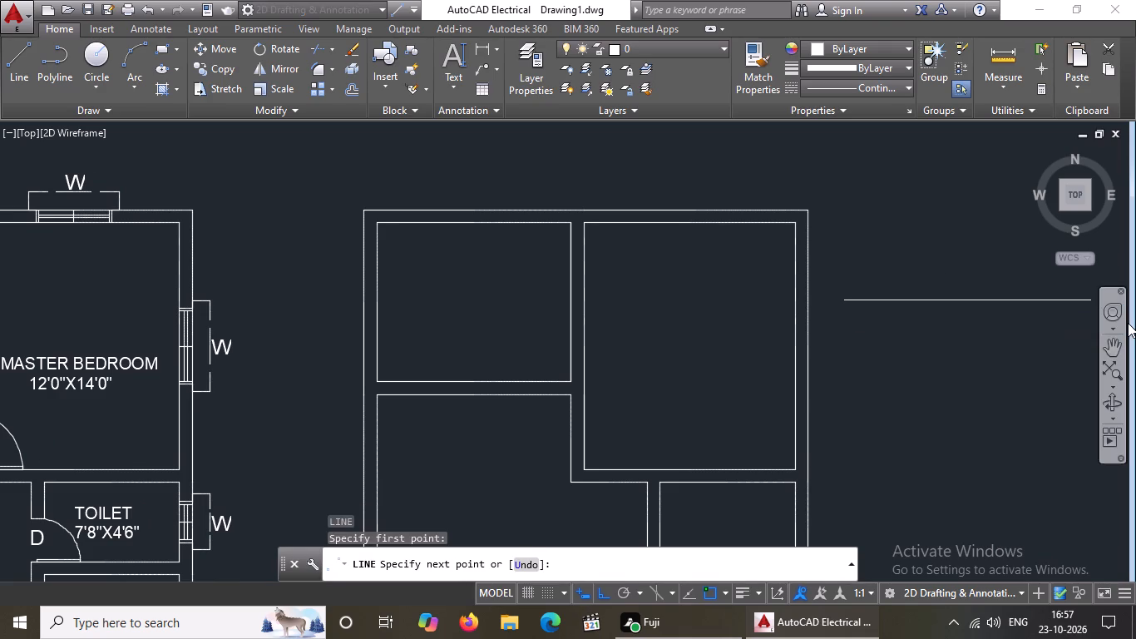
pyautogui.press('9')
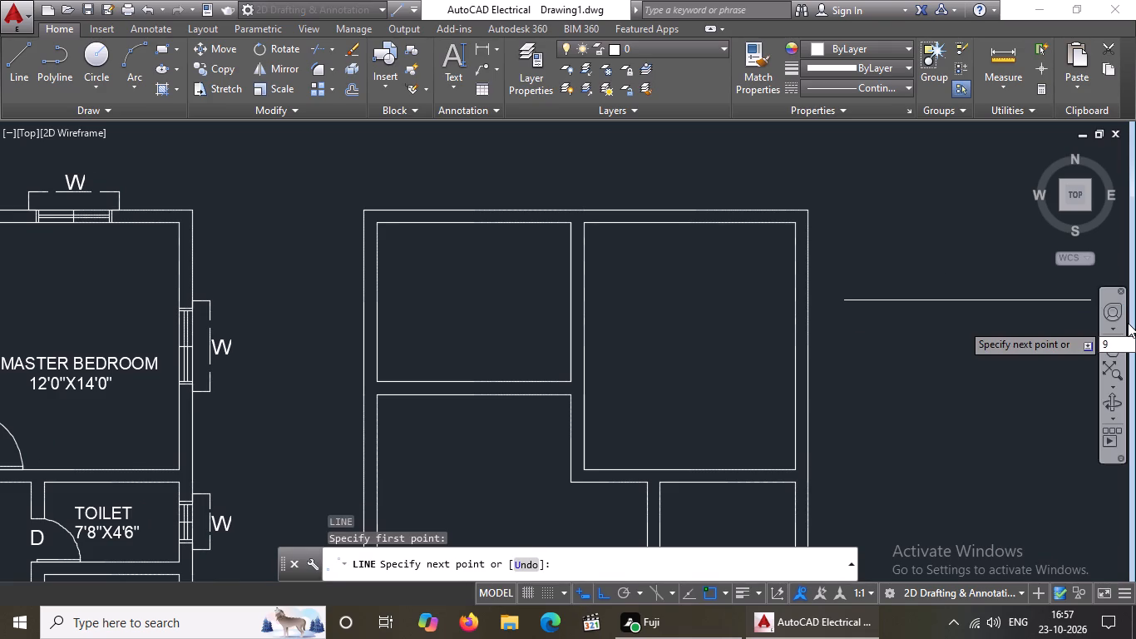
pyautogui.hotkey('shift', '"')
pyautogui.press('Return')
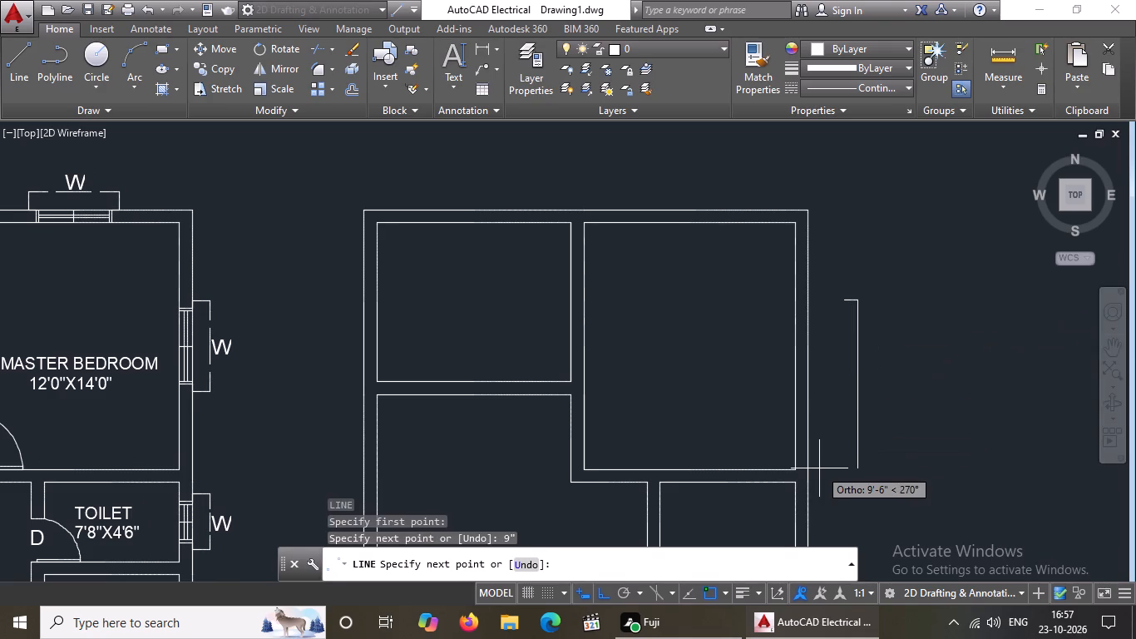
pyautogui.press('9')
pyautogui.hotkey('shift', '"')
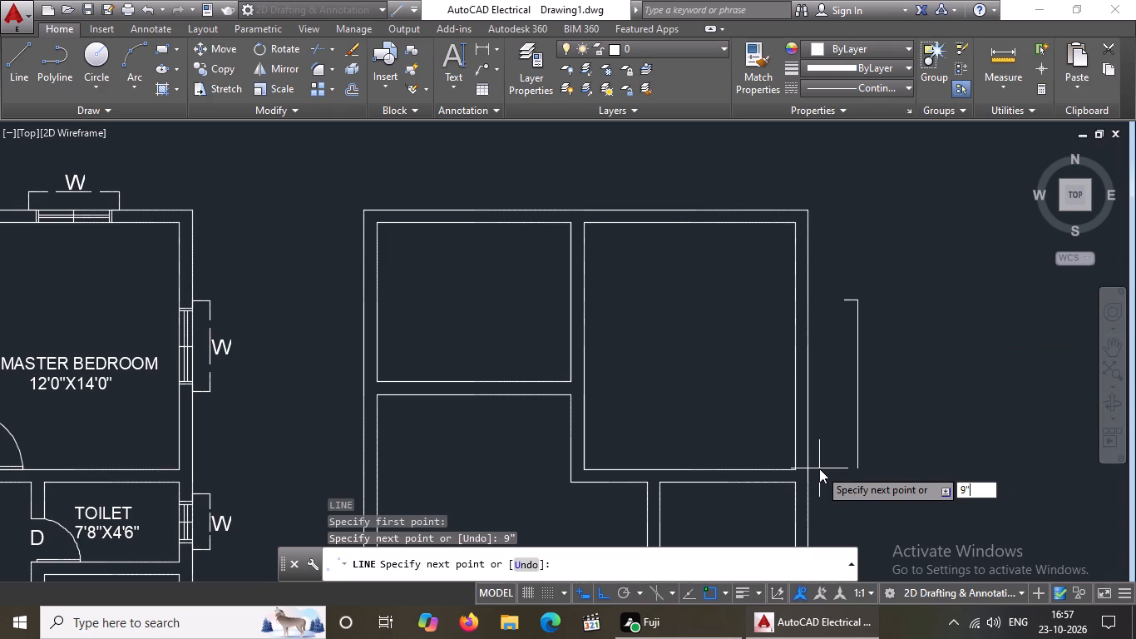
pyautogui.press('Return')
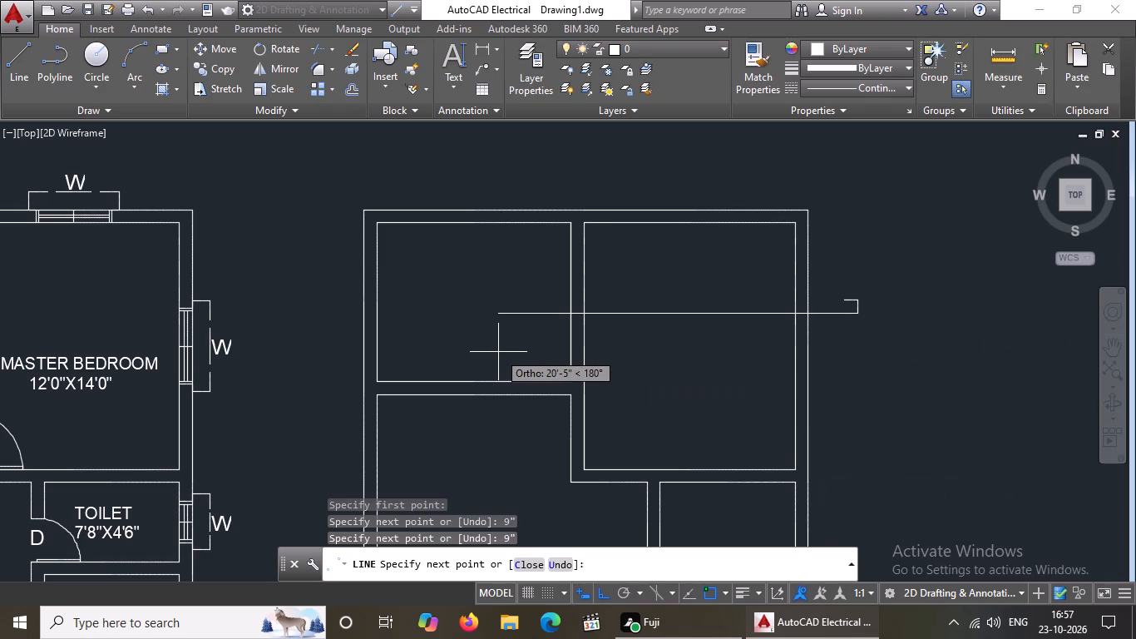
pyautogui.press('9')
pyautogui.hotkey('shift', '"')
pyautogui.press('Return')
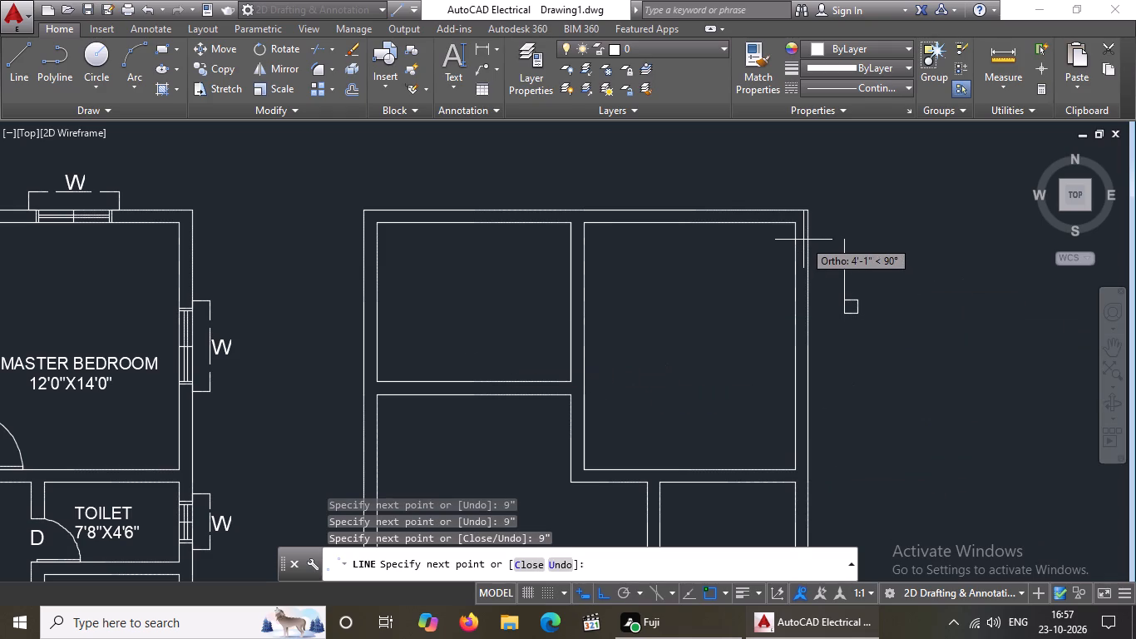
pyautogui.press('9')
pyautogui.hotkey('shift', '"')
pyautogui.press('Return')
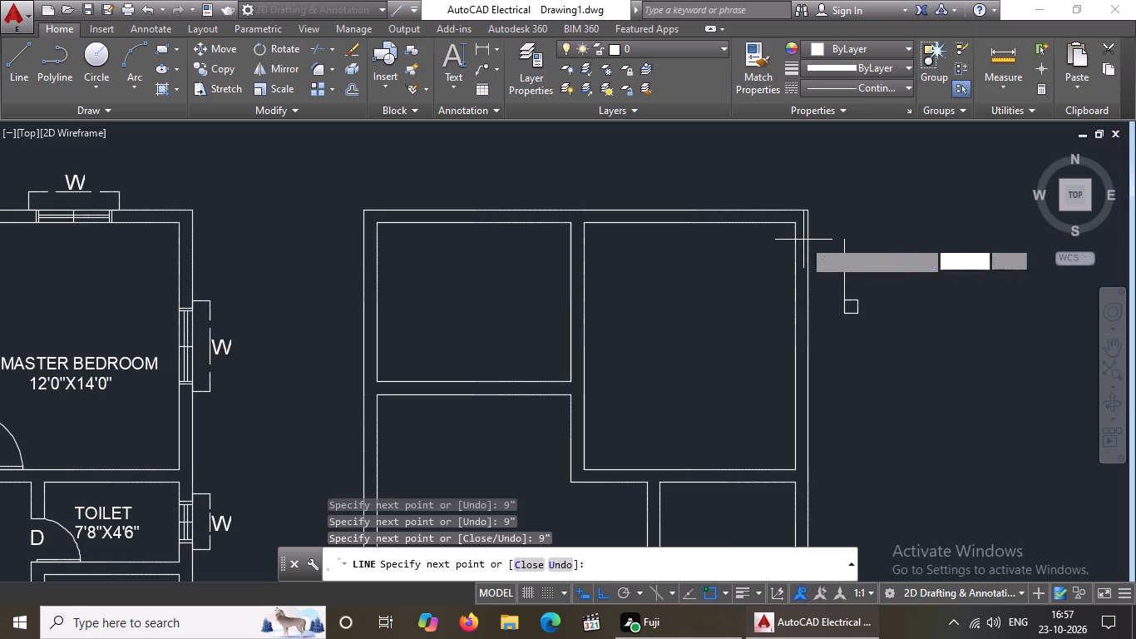
pyautogui.press('Return')
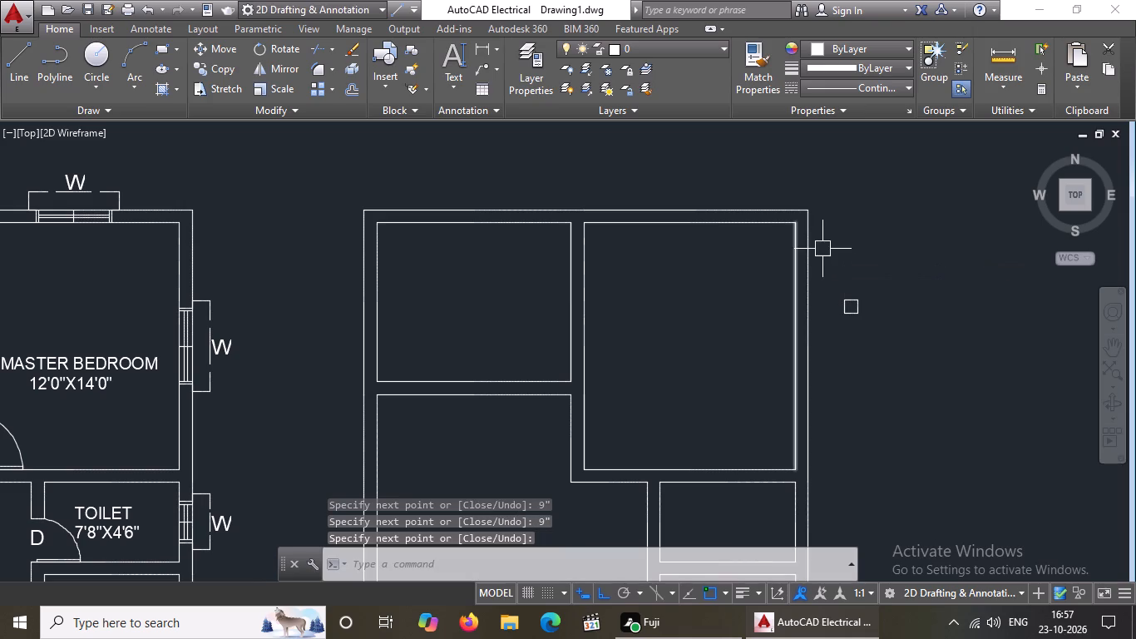
# Move the 9" square by its northwest corner, with Ortho off, onto the outer northwest wall corner of the stripped plan.
pyautogui.scroll(1, 841, 285)
pyautogui.moveTo(832, 295); pyautogui.dragTo(837, 303)
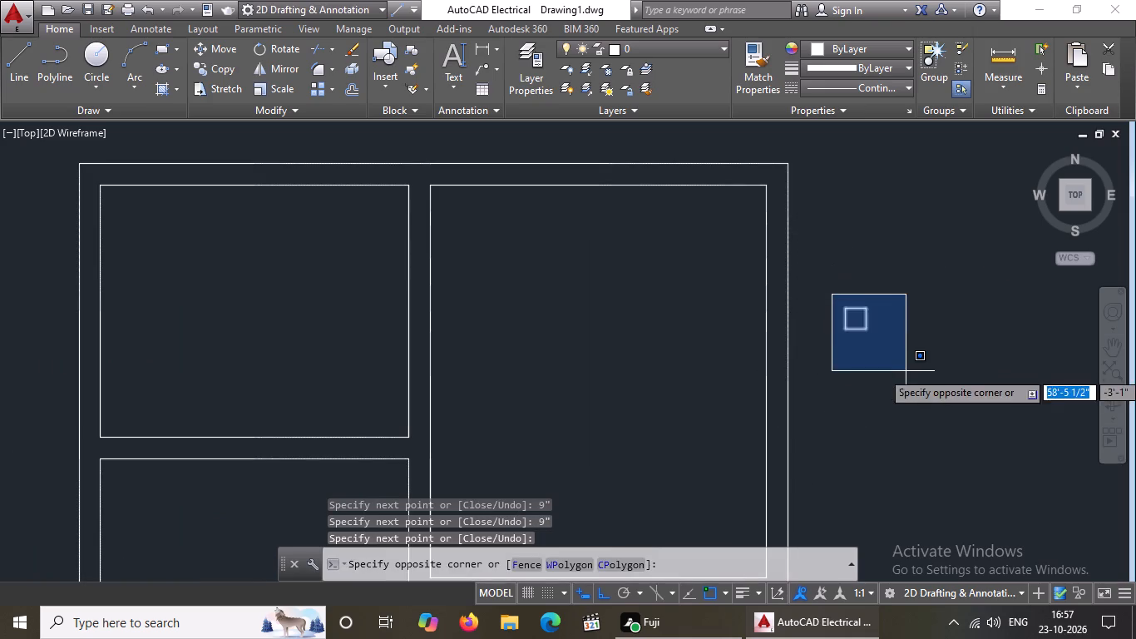
pyautogui.click(918, 375)
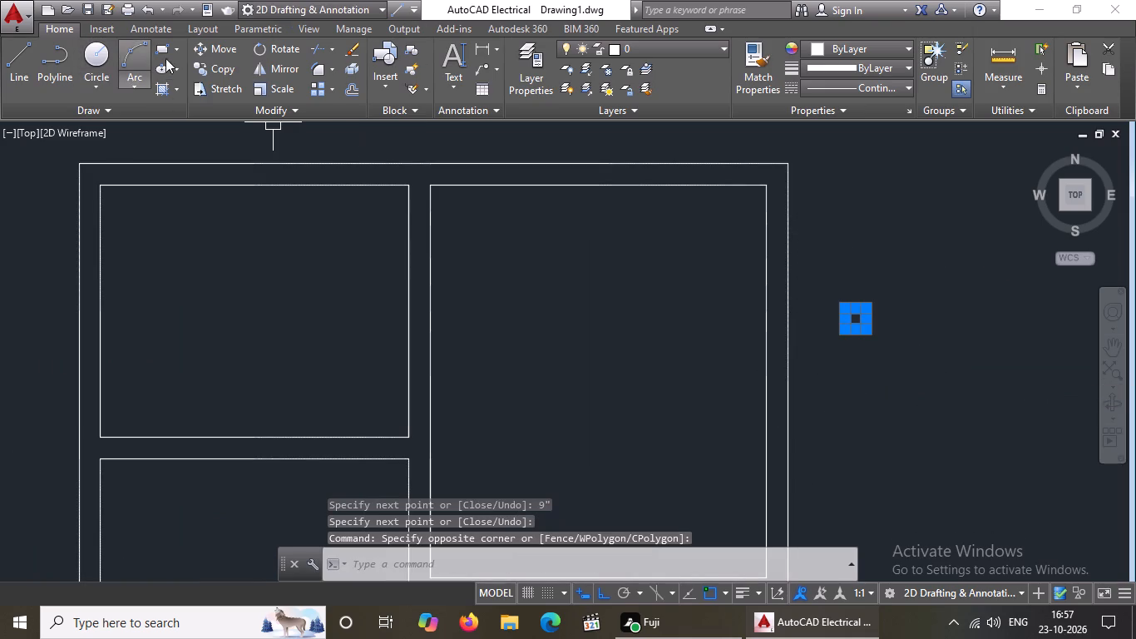
pyautogui.click(208, 42)
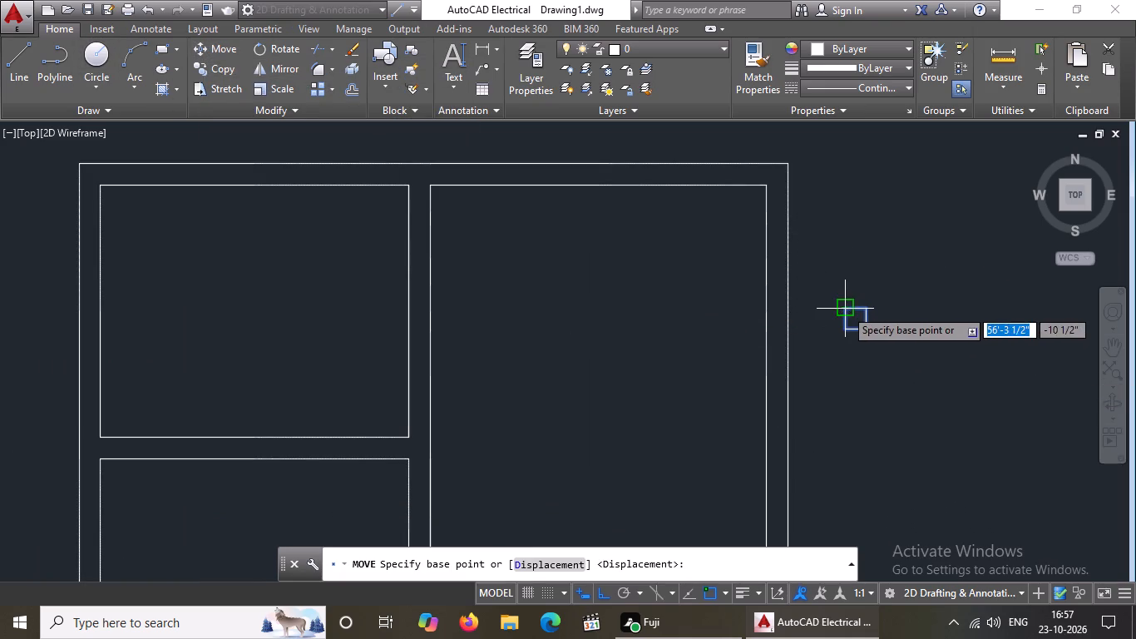
pyautogui.click(845, 308)
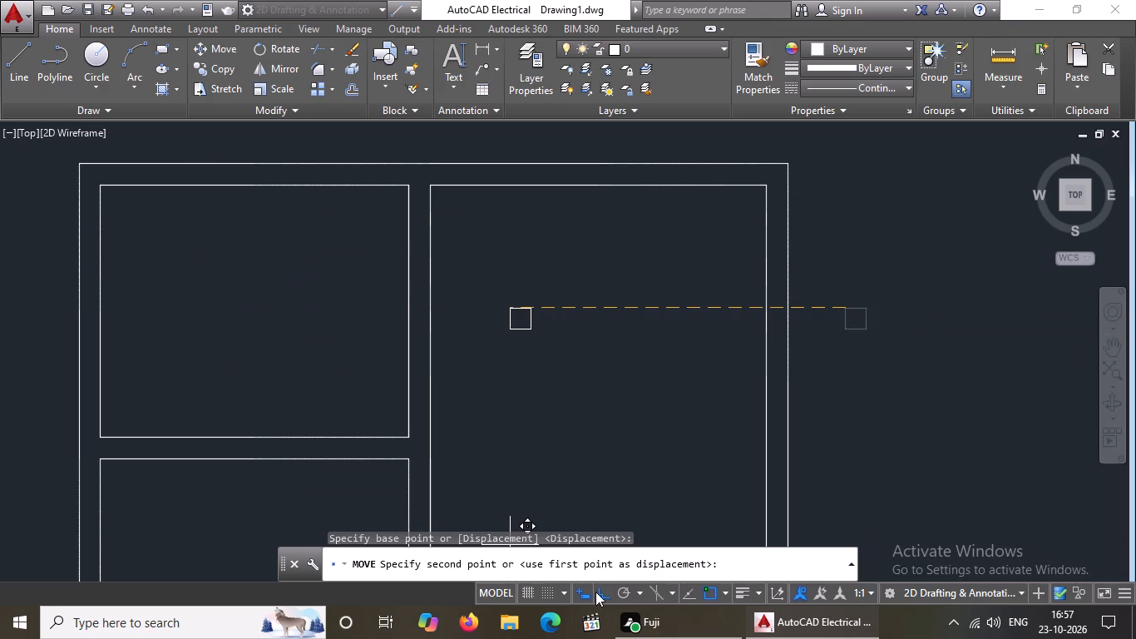
pyautogui.click(600, 590)
pyautogui.moveTo(147, 224); pyautogui.dragTo(266, 312, button='middle')
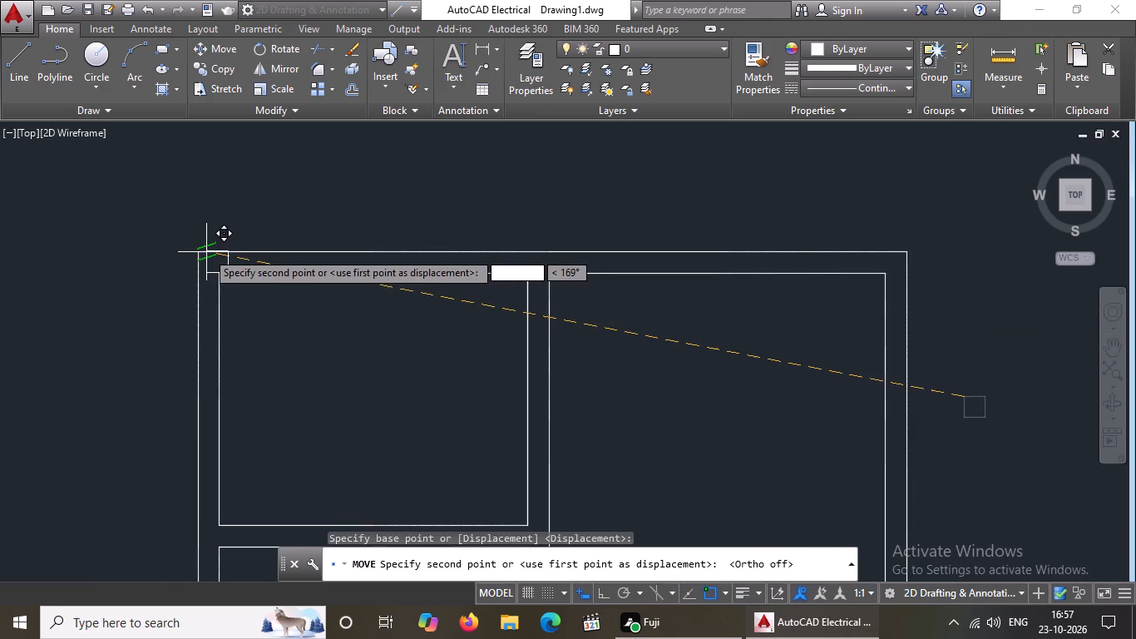
pyautogui.scroll(1, 200, 257)
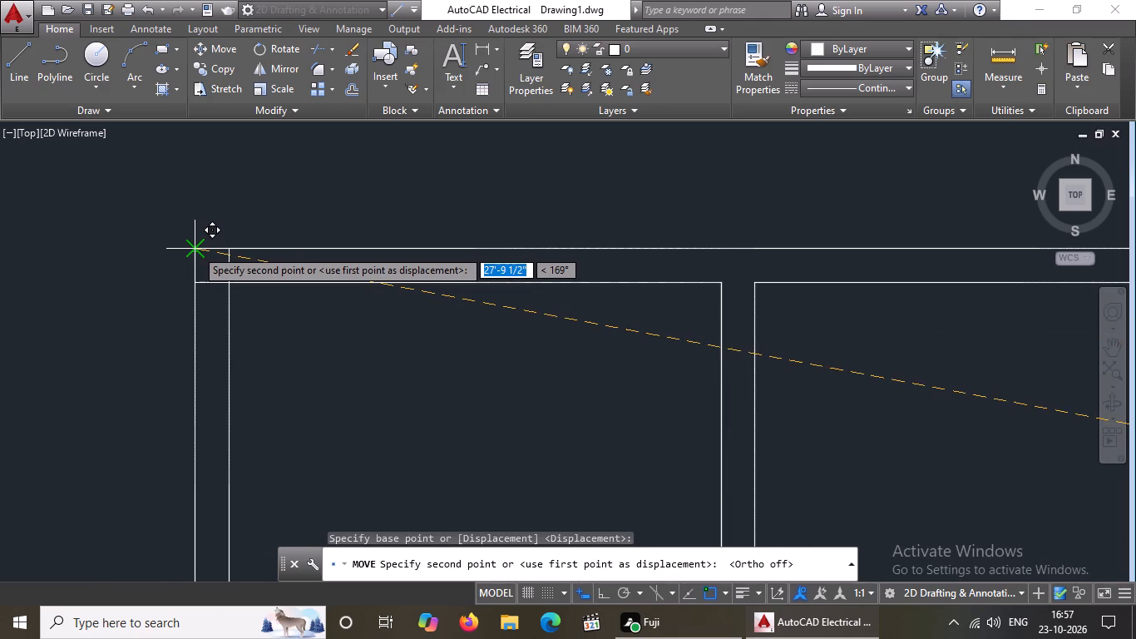
pyautogui.click(195, 249)
# Copy the corner square to where the north wall meets the partition between the two northern rooms of the stripped plan.
pyautogui.click(156, 233)
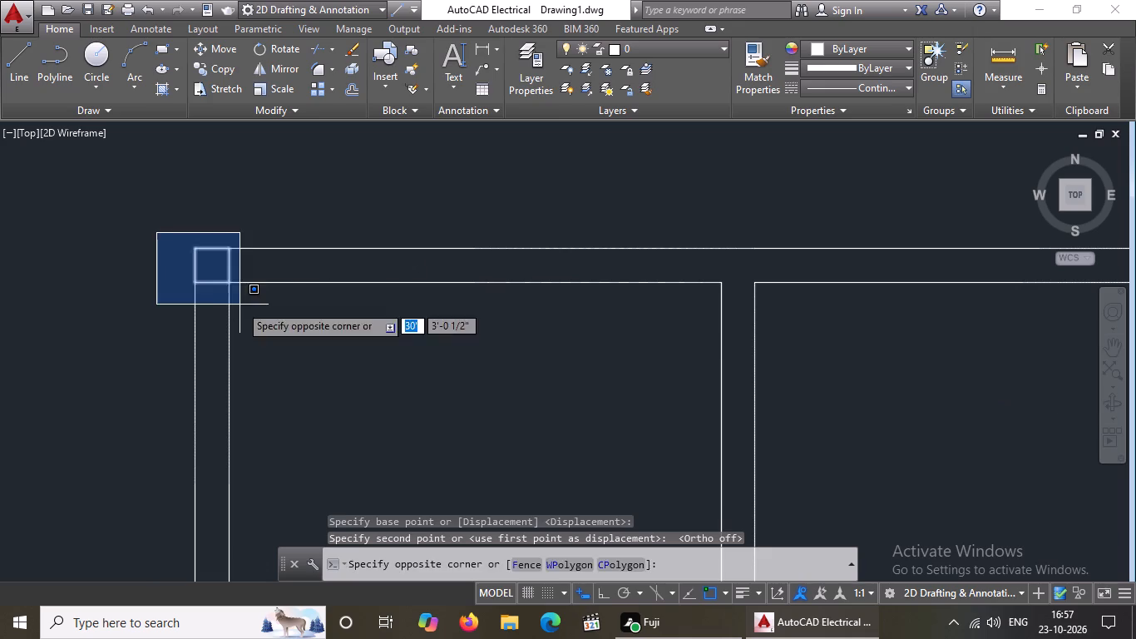
pyautogui.click(241, 305)
pyautogui.click(210, 67)
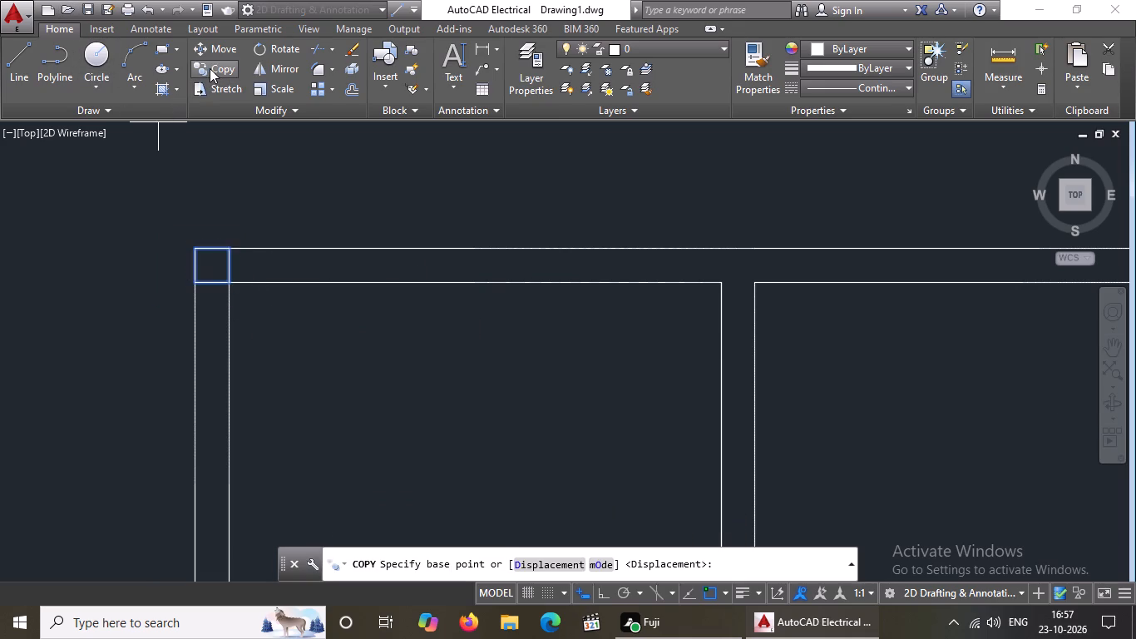
pyautogui.click(228, 282)
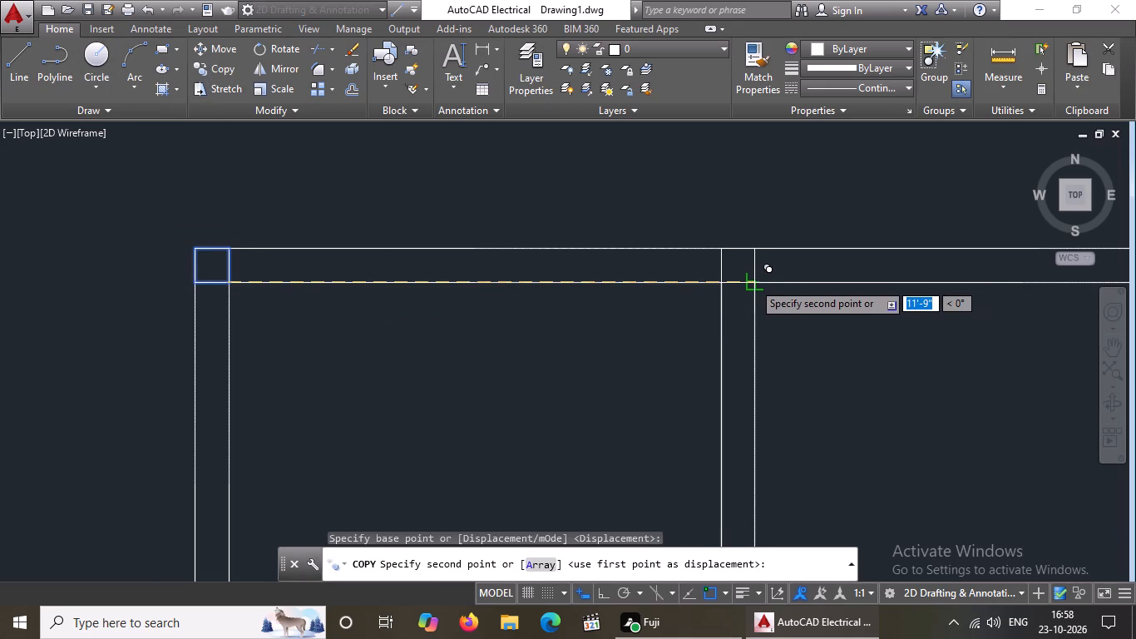
pyautogui.click(754, 282)
pyautogui.scroll(-4, 807, 294)
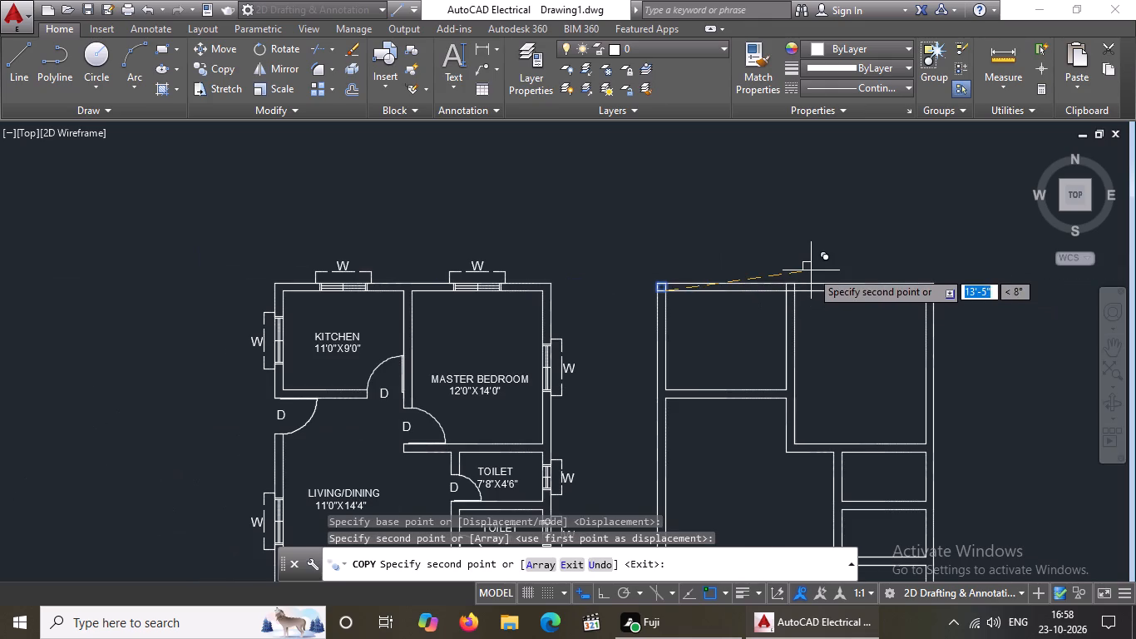
pyautogui.press('Escape')
# Clear all object snap modes and enable only Endpoint, Midpoint and Center.
pyautogui.press('o')
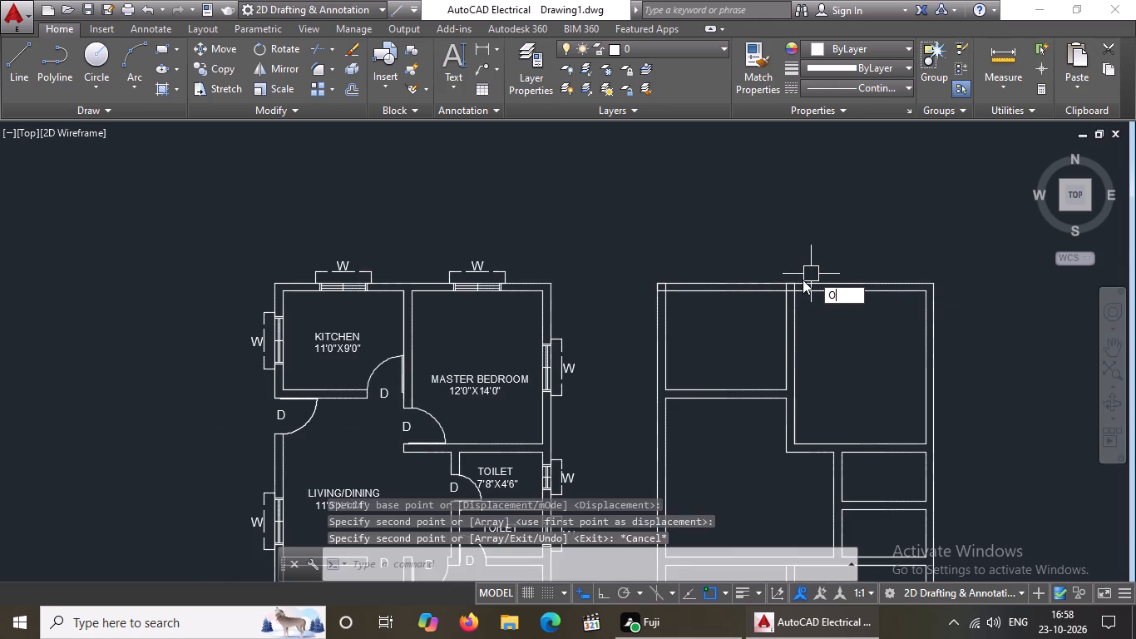
pyautogui.press('s')
pyautogui.press('space')
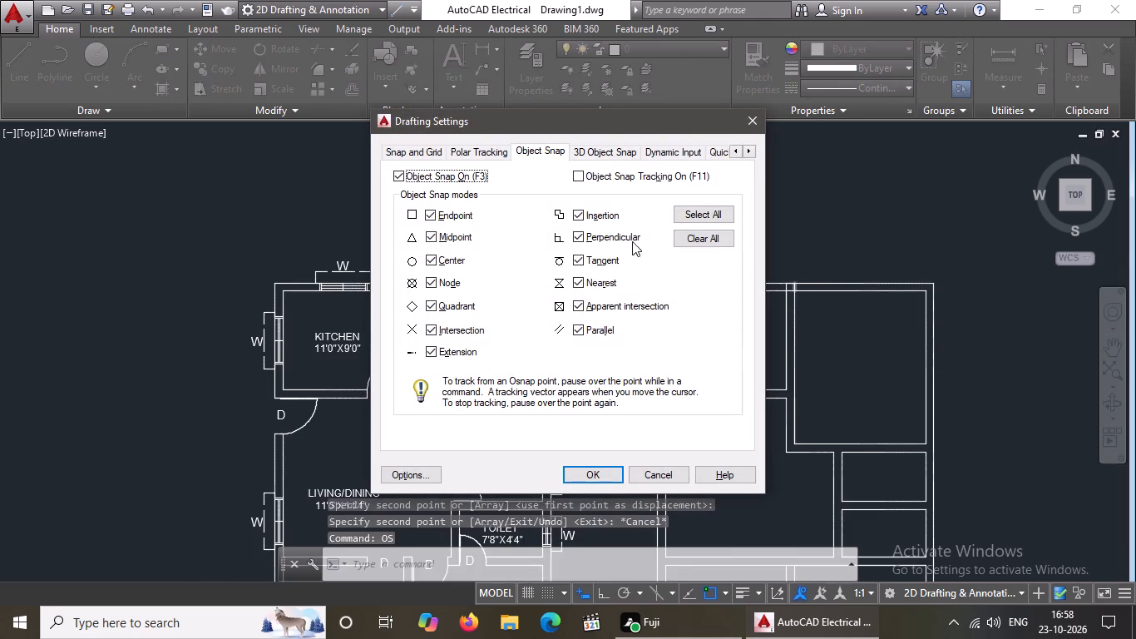
pyautogui.click(699, 240)
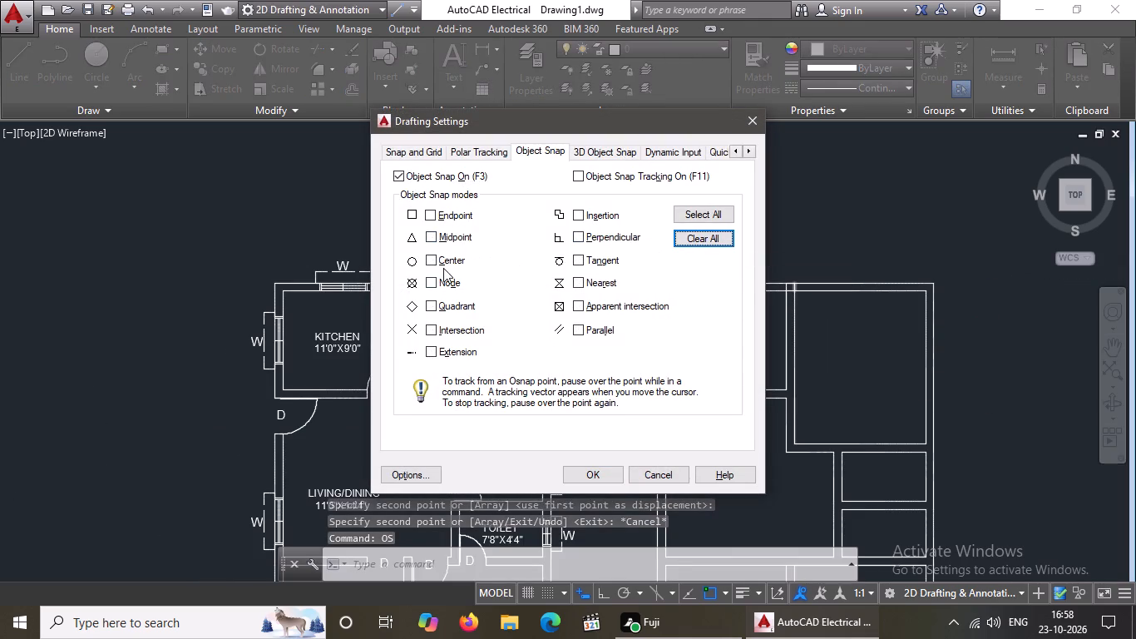
pyautogui.click(447, 258)
pyautogui.click(452, 233)
pyautogui.click(454, 215)
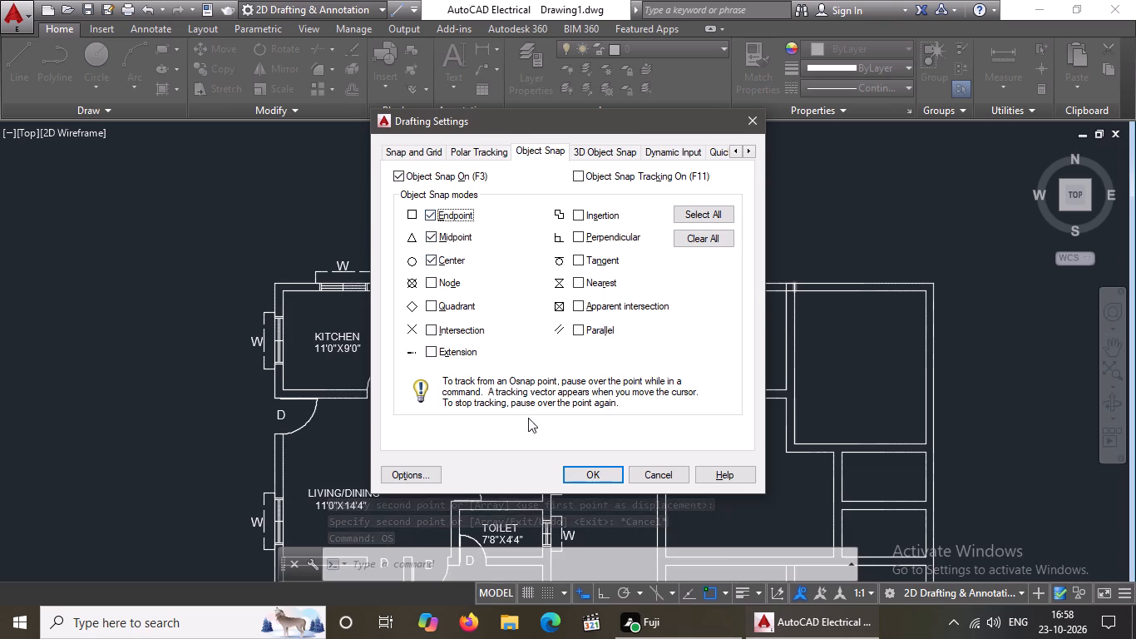
pyautogui.click(591, 470)
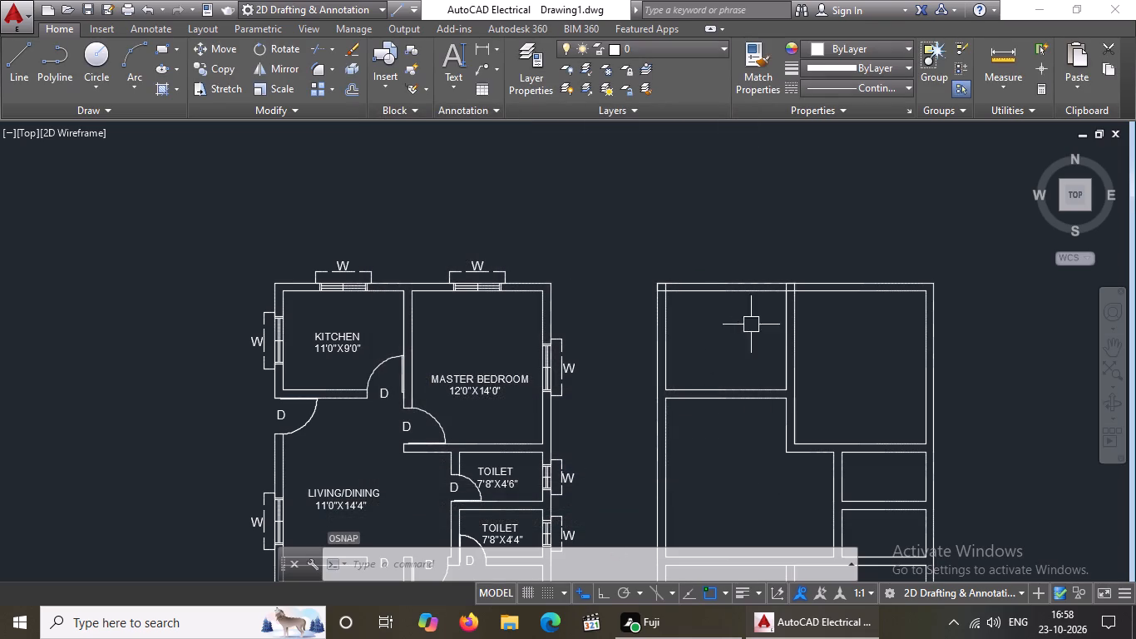
# Copy the square at the north wall's partition junction to the northeast wall corner of the stripped plan.
pyautogui.scroll(2, 861, 324)
pyautogui.scroll(-2, 860, 326)
pyautogui.scroll(2, 1005, 285)
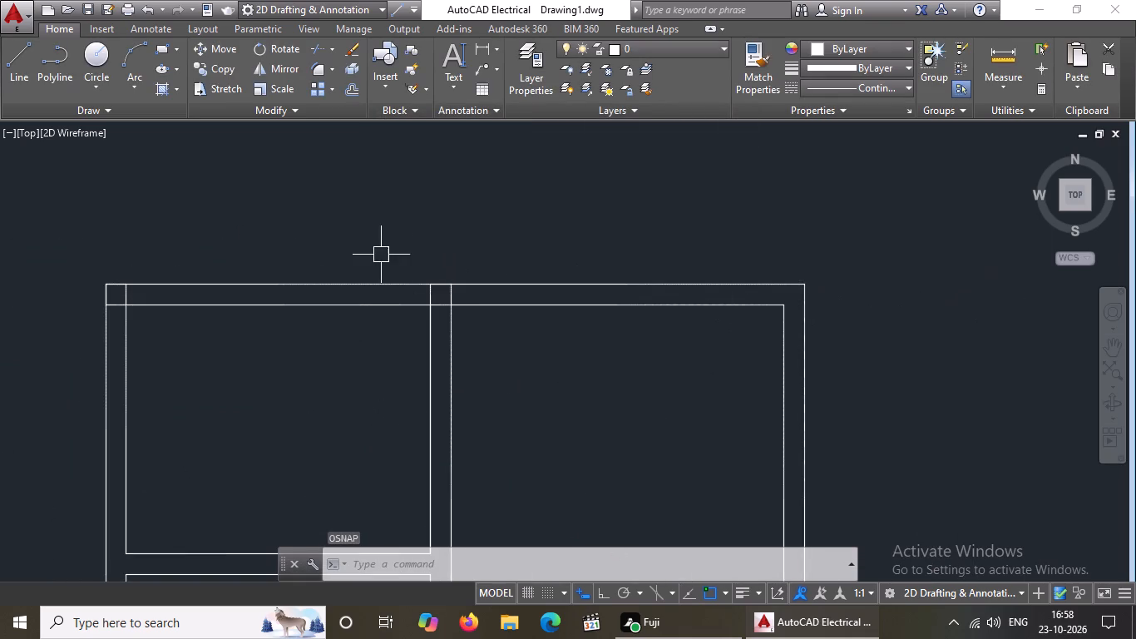
pyautogui.moveTo(381, 254); pyautogui.dragTo(404, 292)
pyautogui.click(568, 356)
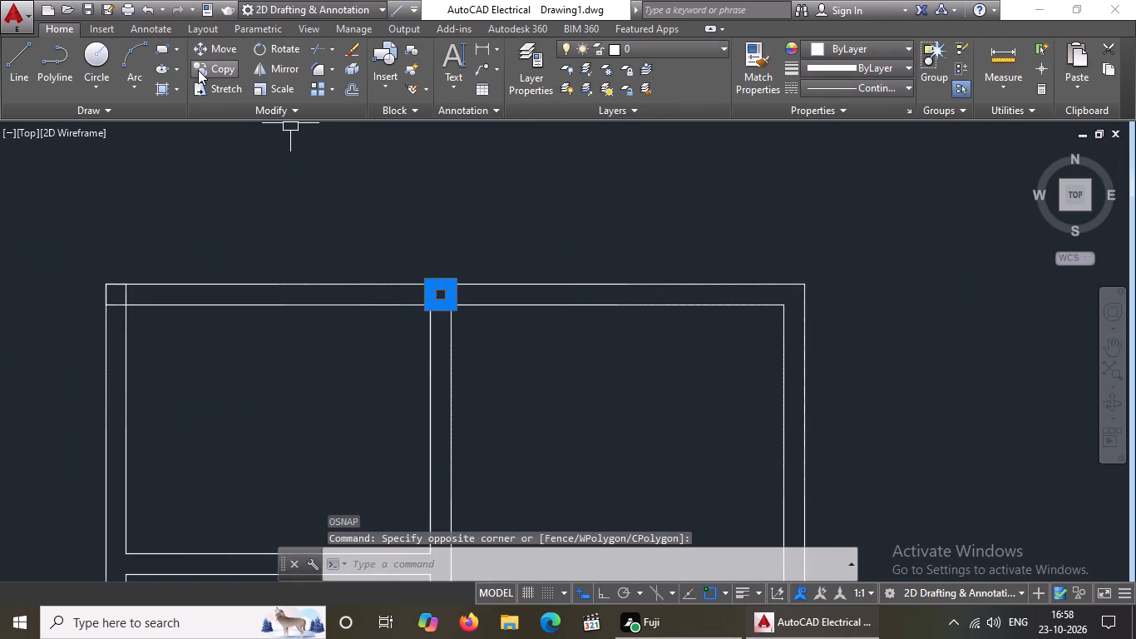
pyautogui.moveTo(200, 70); pyautogui.dragTo(201, 77)
pyautogui.moveTo(431, 307); pyautogui.dragTo(438, 310)
pyautogui.click(781, 304)
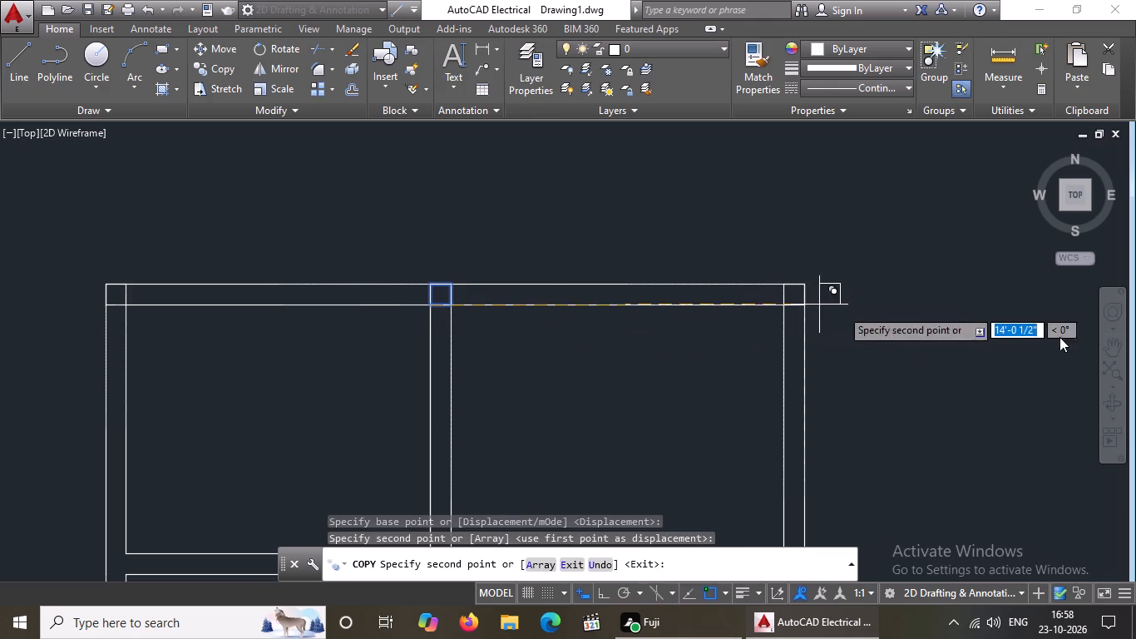
pyautogui.scroll(-4, 887, 329)
pyautogui.scroll(2, 790, 371)
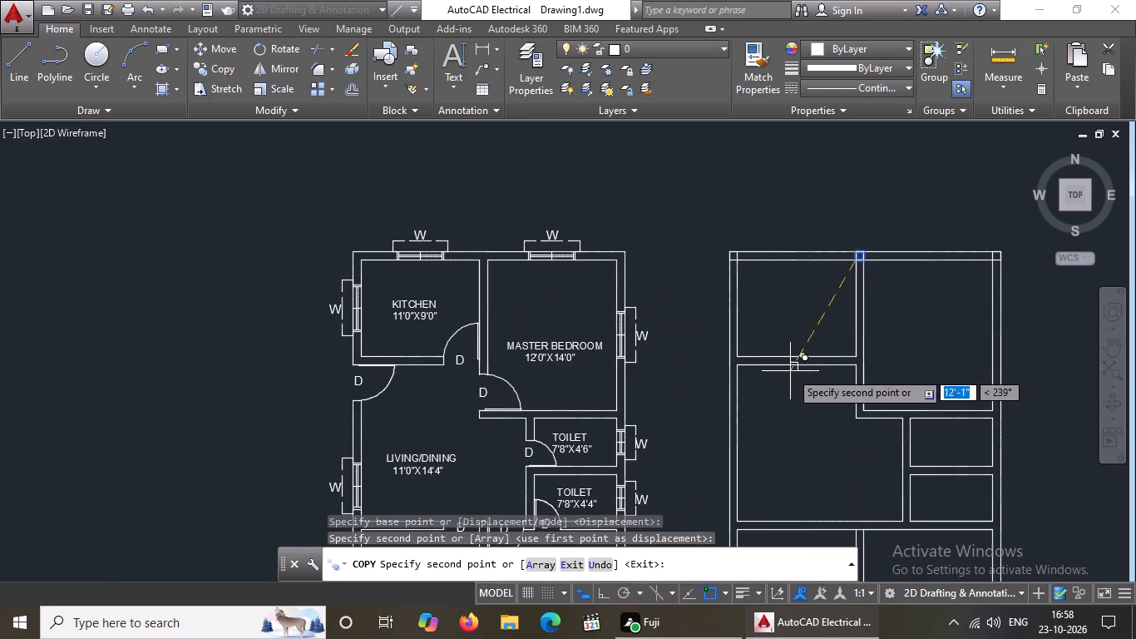
pyautogui.press('Escape')
# Copy the northwest corner square by its southeast corner to the west wall's junction with the northwest room's south wall.
pyautogui.scroll(2, 796, 234)
pyautogui.moveTo(594, 252); pyautogui.dragTo(613, 279)
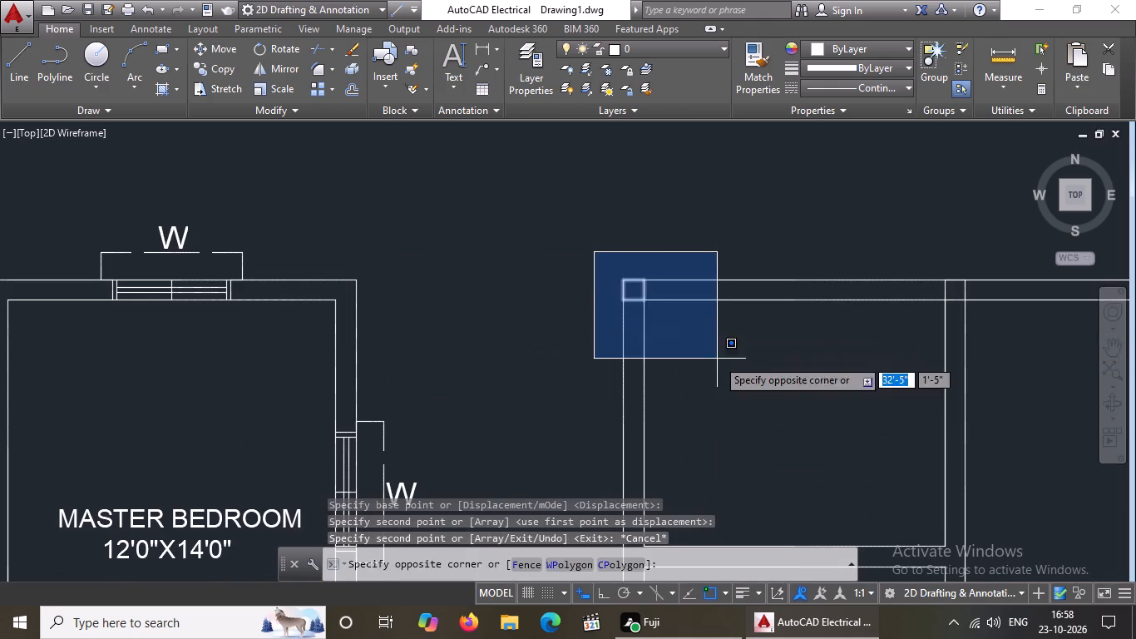
pyautogui.click(717, 359)
pyautogui.click(228, 65)
pyautogui.scroll(-2, 636, 340)
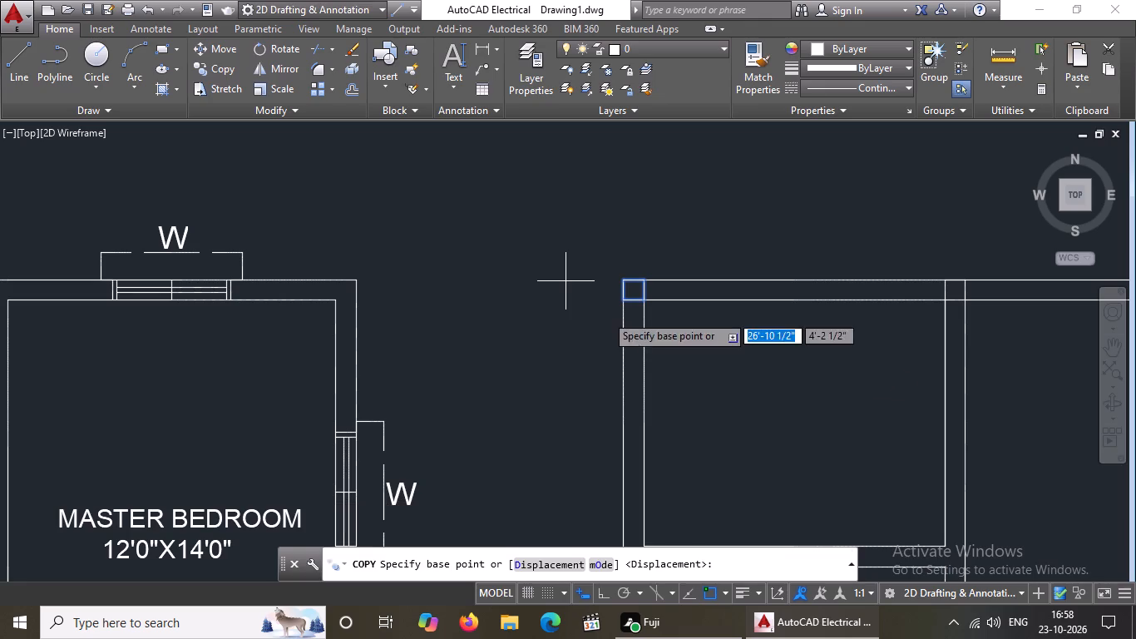
pyautogui.scroll(-2, 657, 359)
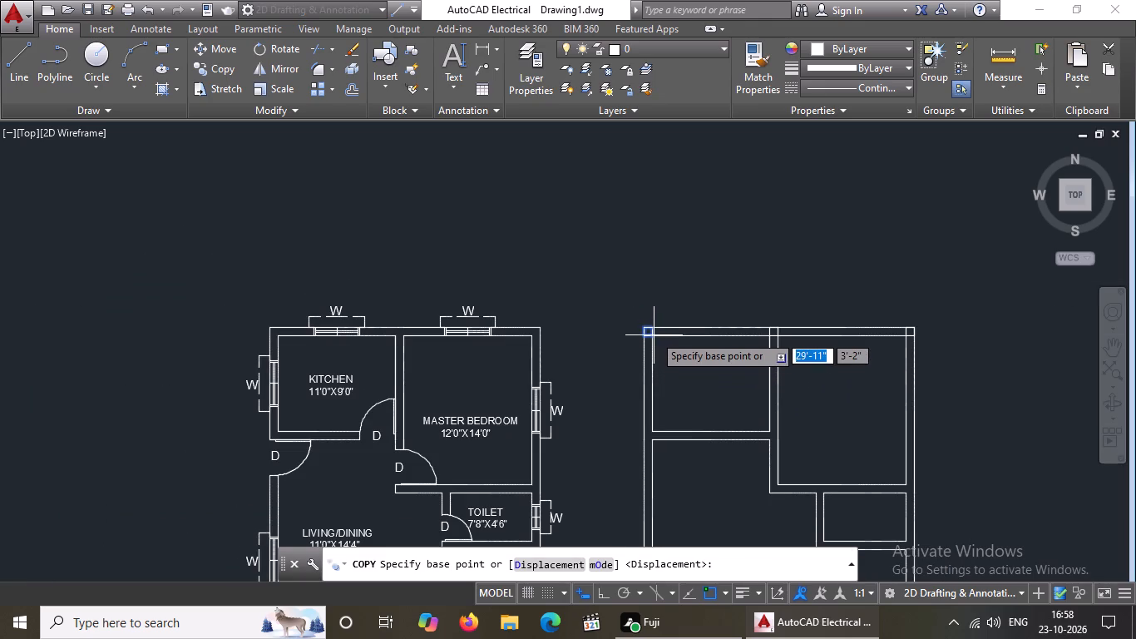
pyautogui.scroll(3, 654, 334)
pyautogui.click(653, 335)
pyautogui.scroll(-3, 656, 360)
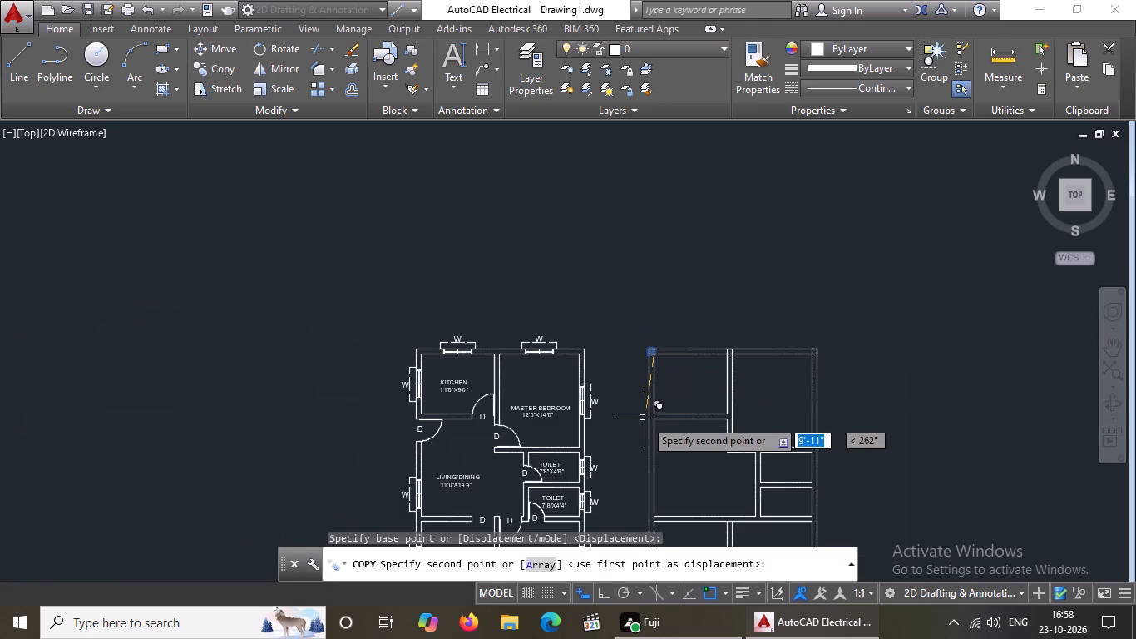
pyautogui.scroll(4, 646, 416)
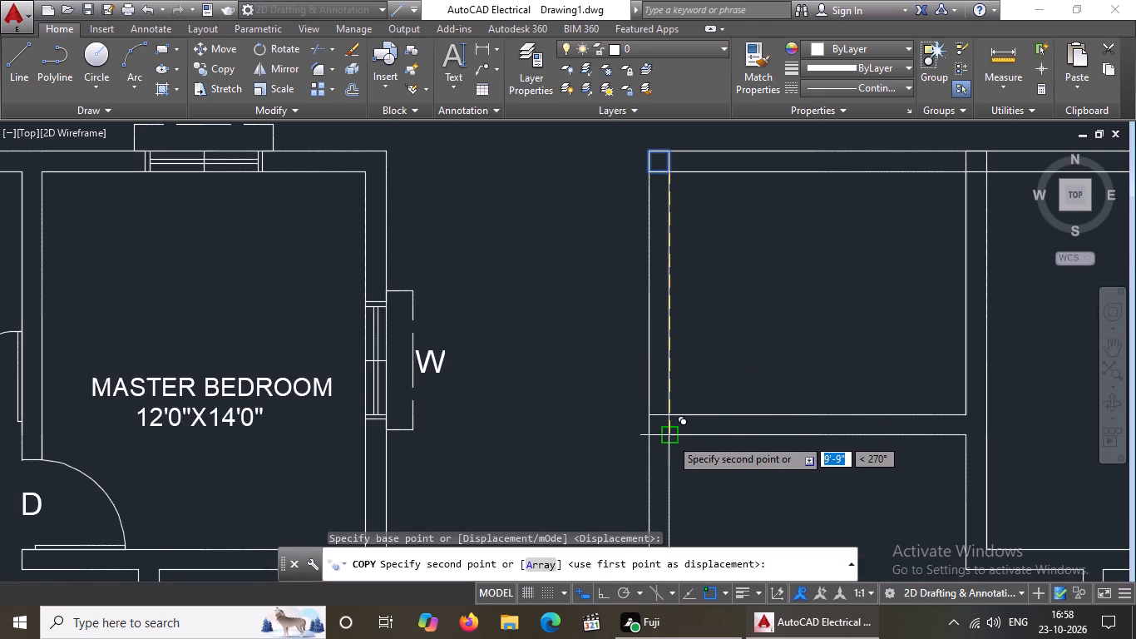
pyautogui.click(670, 438)
# Place another copy of the square where the west wall meets the south wall of the large middle room.
pyautogui.scroll(-4, 711, 406)
pyautogui.scroll(-2, 717, 486)
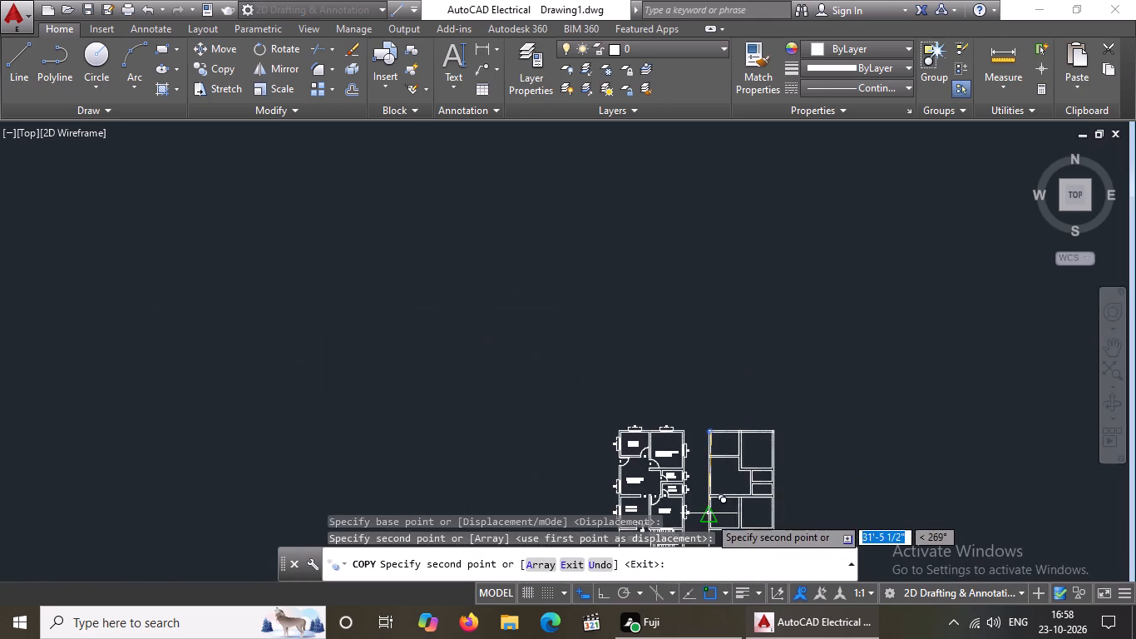
pyautogui.scroll(4, 709, 516)
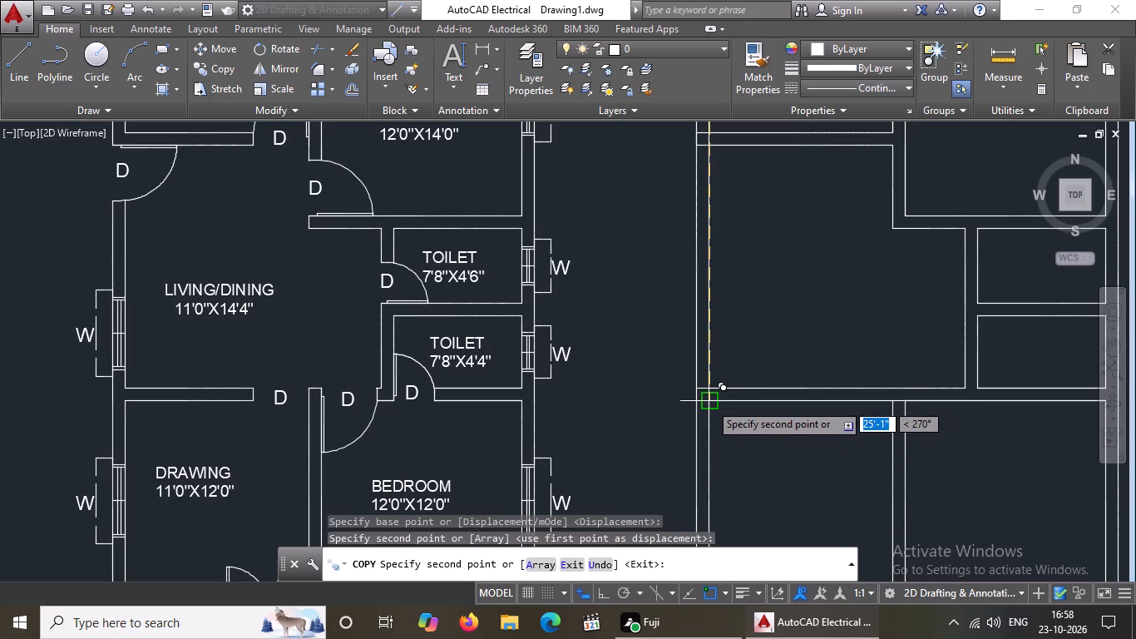
pyautogui.click(709, 403)
pyautogui.scroll(-4, 727, 385)
pyautogui.scroll(3, 728, 434)
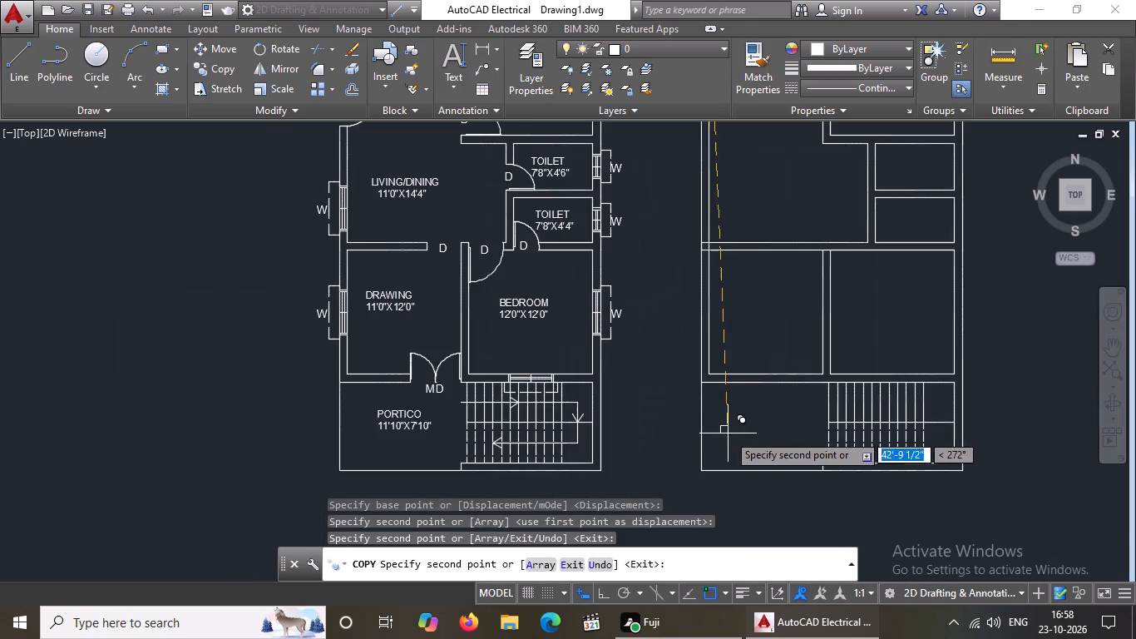
pyautogui.scroll(2, 714, 378)
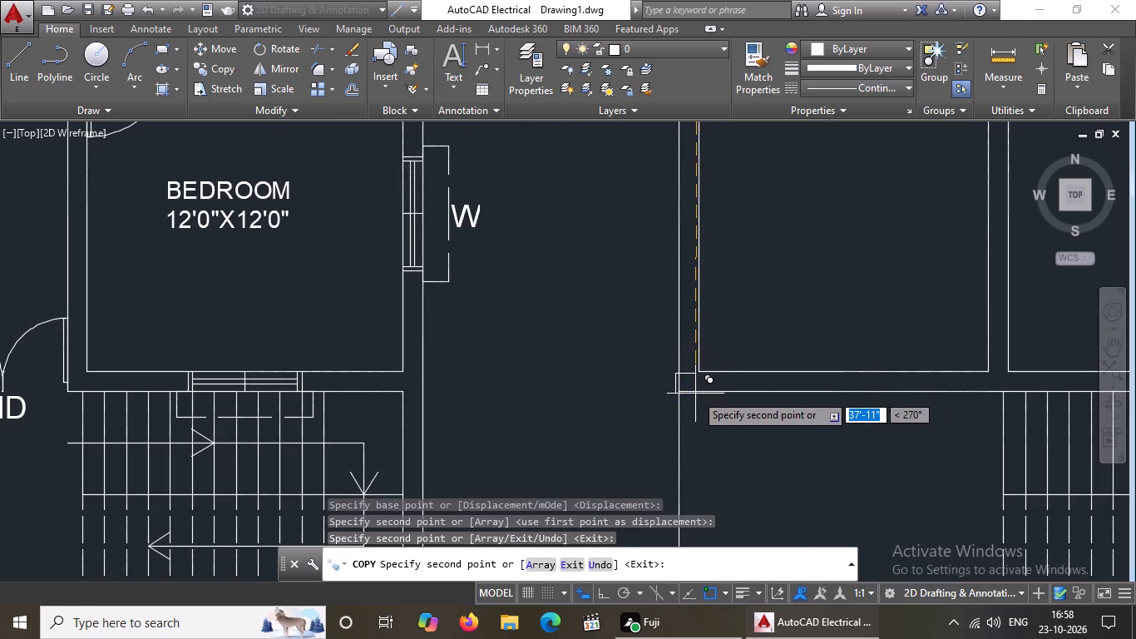
pyautogui.press('Escape')
# Copy the square south of the large middle room by its southwest corner to the west wall's junction with the portico's north wall.
pyautogui.scroll(-2, 713, 381)
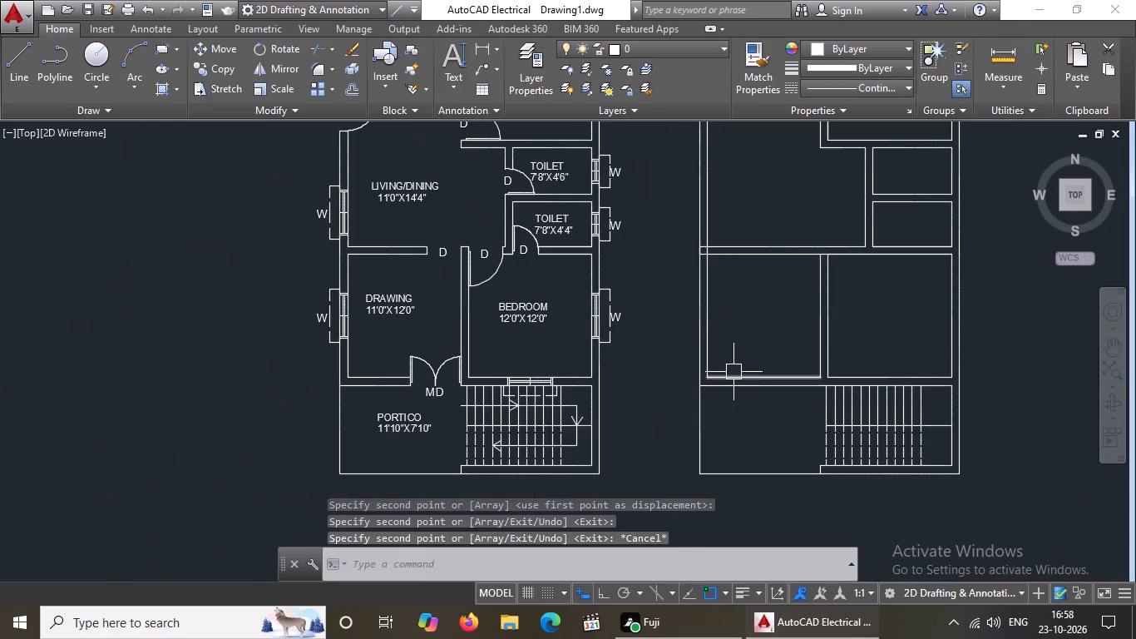
pyautogui.moveTo(734, 369); pyautogui.dragTo(710, 503, button='middle')
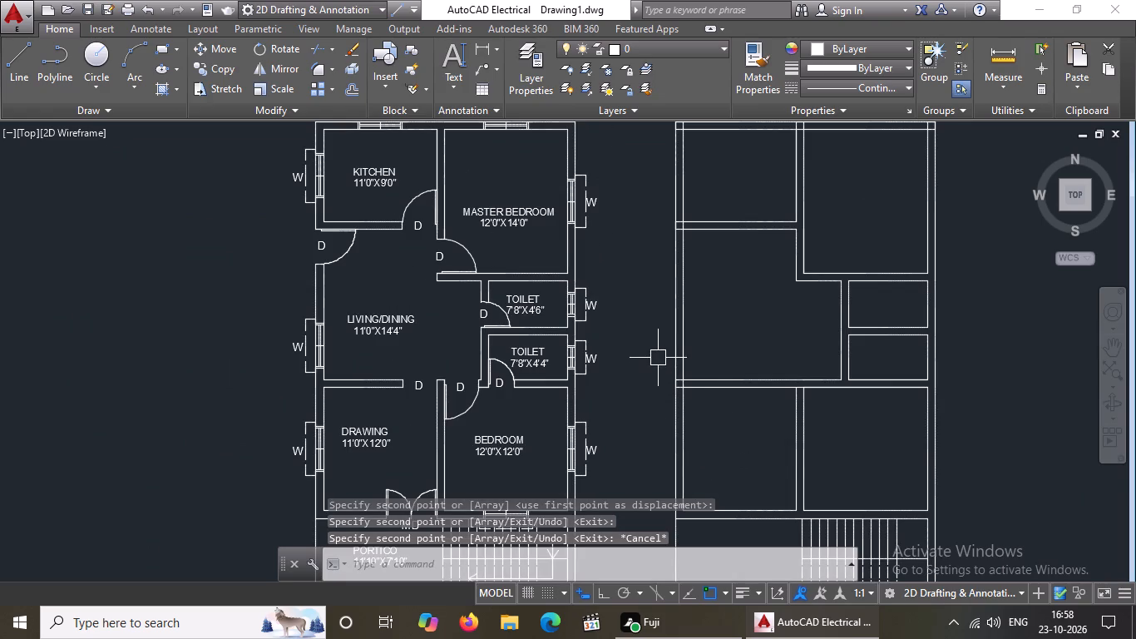
pyautogui.click(658, 358)
pyautogui.click(719, 424)
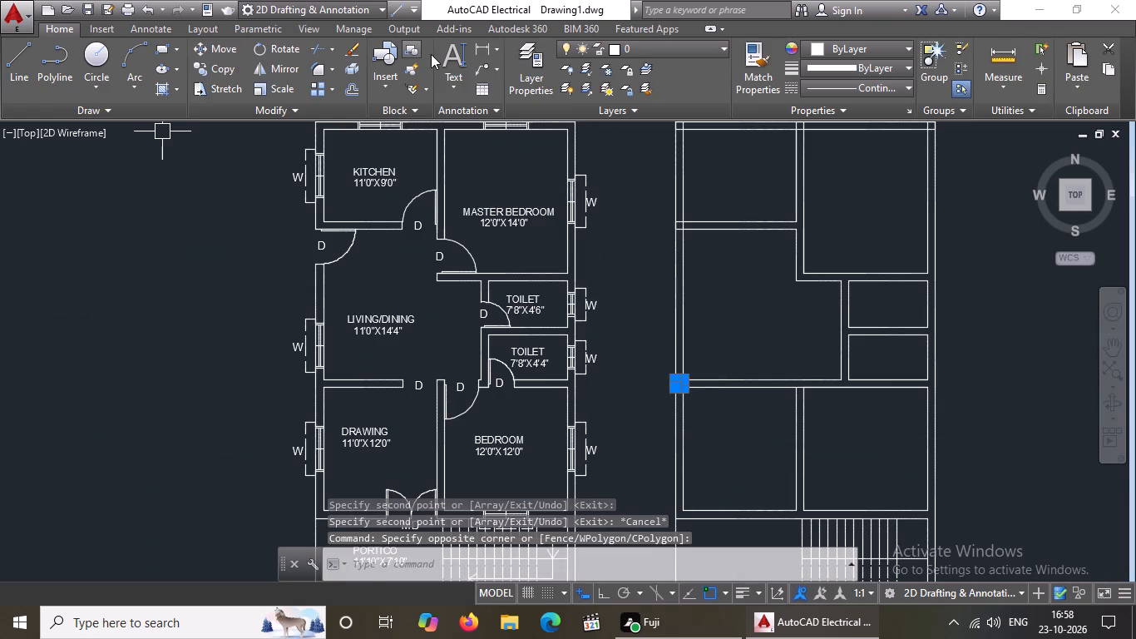
pyautogui.click(221, 67)
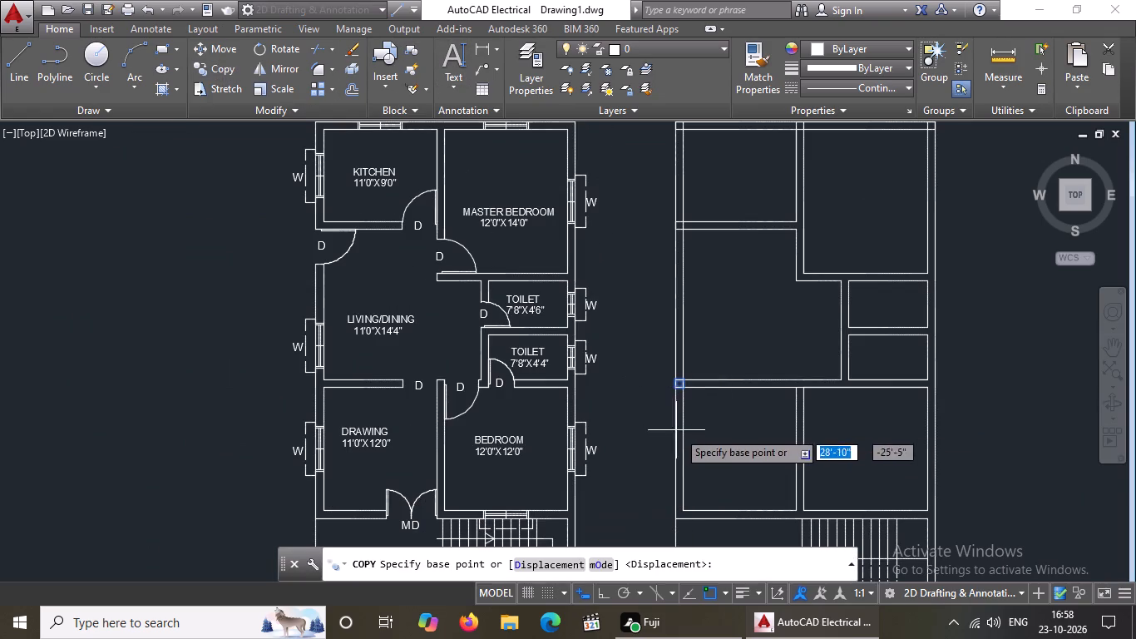
pyautogui.scroll(2, 686, 399)
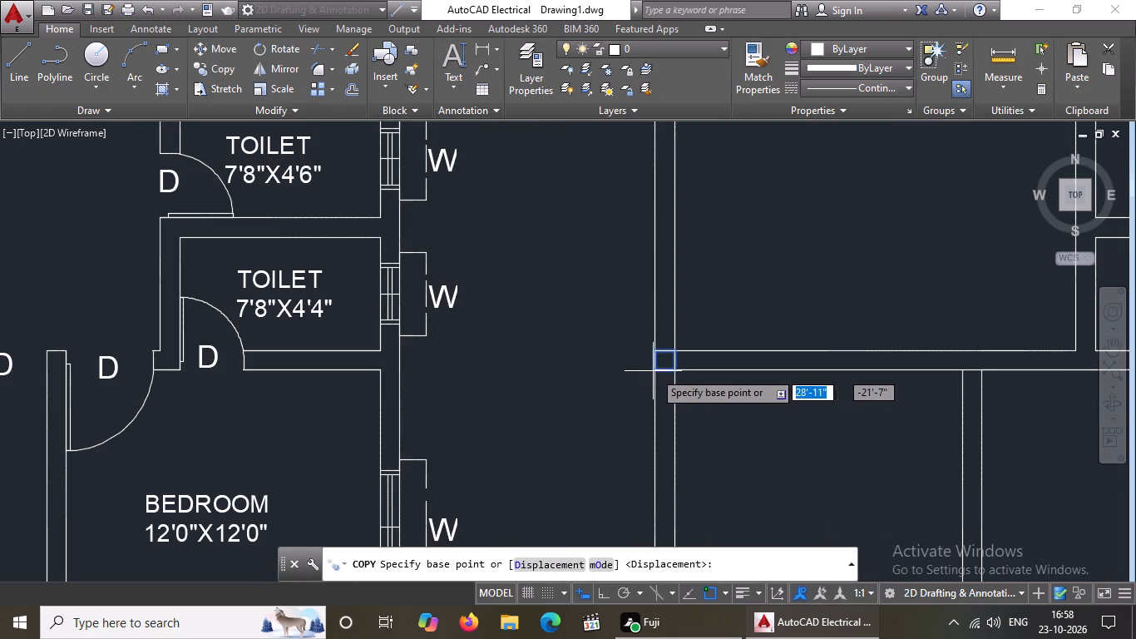
pyautogui.moveTo(657, 373); pyautogui.dragTo(660, 381)
pyautogui.scroll(-3, 688, 399)
pyautogui.scroll(3, 680, 483)
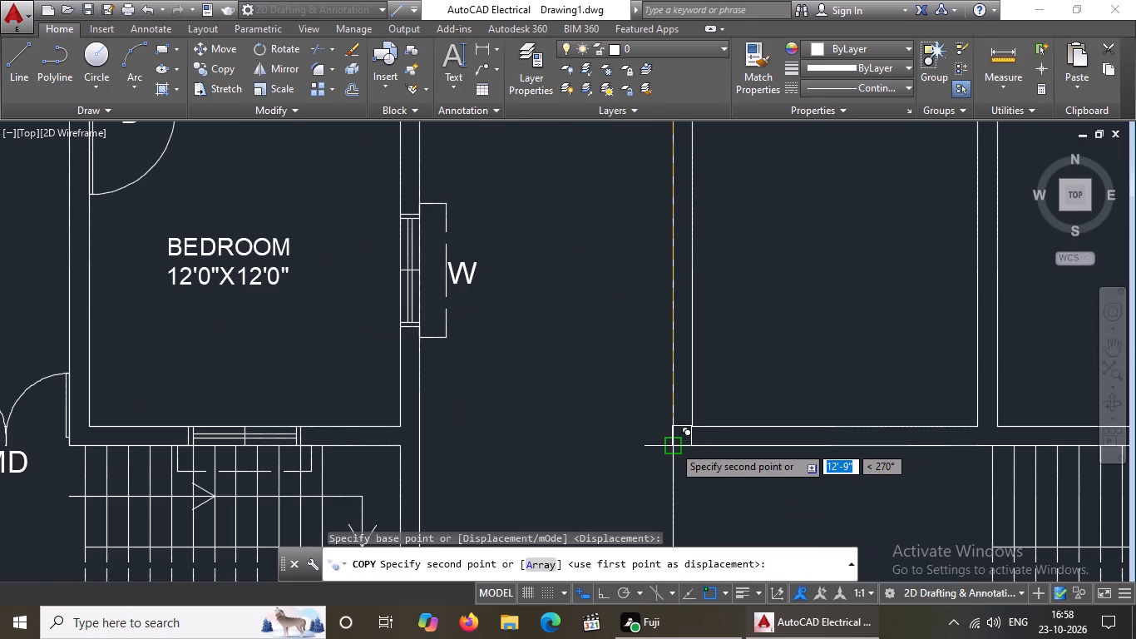
pyautogui.click(673, 444)
# Place another copy of the square at the outer southwest corner of the portico in the stripped plan.
pyautogui.scroll(-3, 692, 425)
pyautogui.scroll(3, 689, 488)
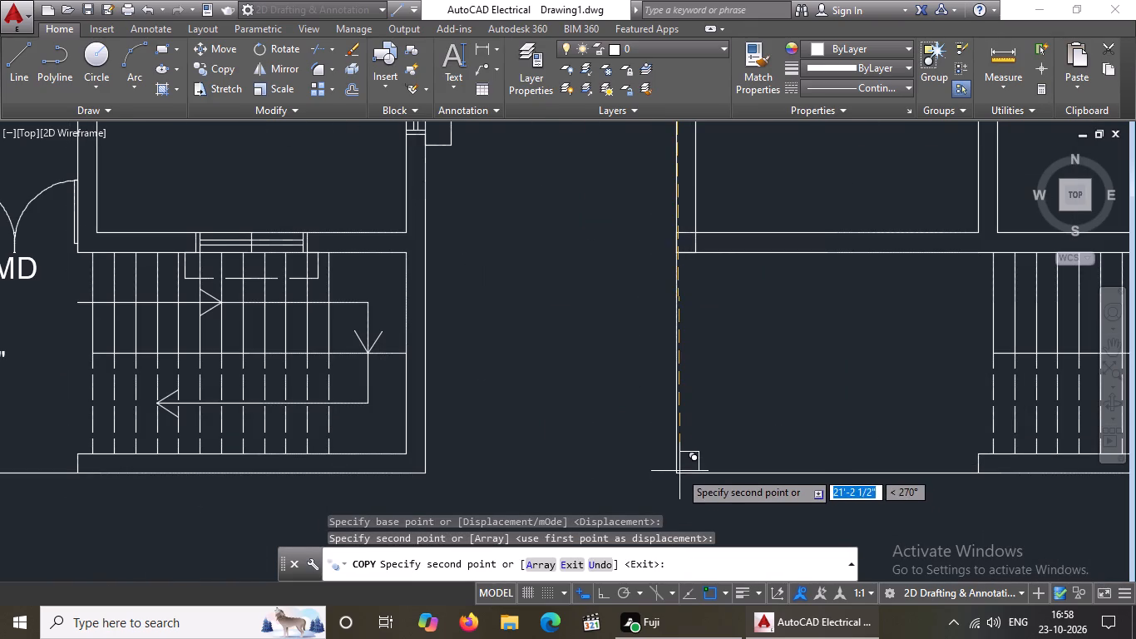
pyautogui.click(677, 473)
pyautogui.scroll(-5, 691, 448)
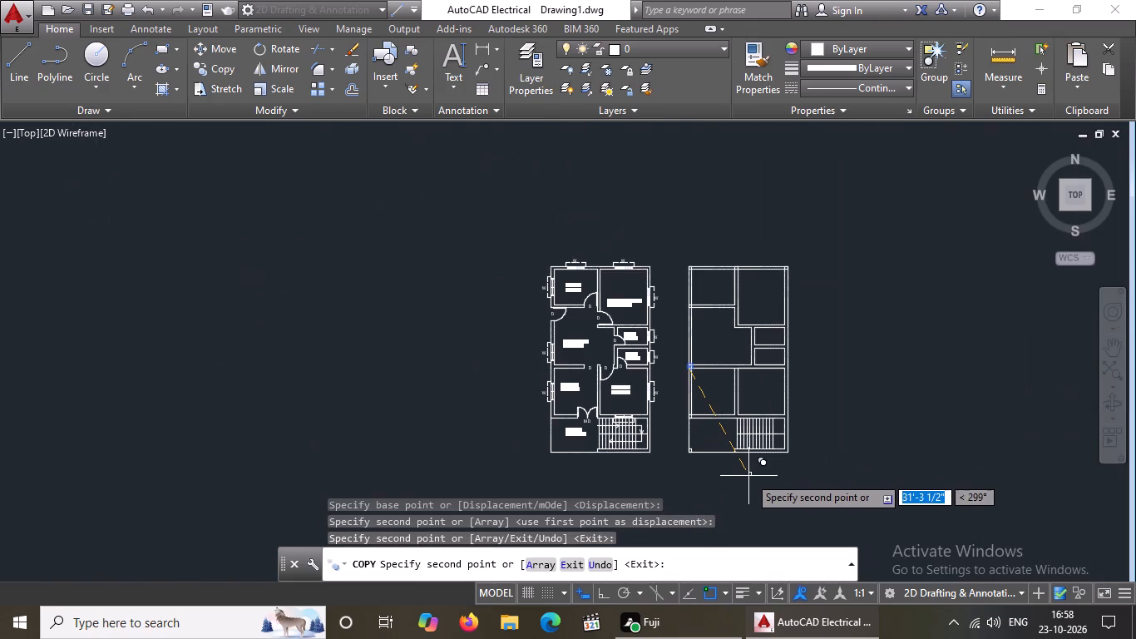
pyautogui.press('Escape')
# Copy the west-wall square at the northwest room's south wall to that wall's east end, at the partition between the northern rooms.
pyautogui.moveTo(719, 448); pyautogui.dragTo(668, 469, button='middle')
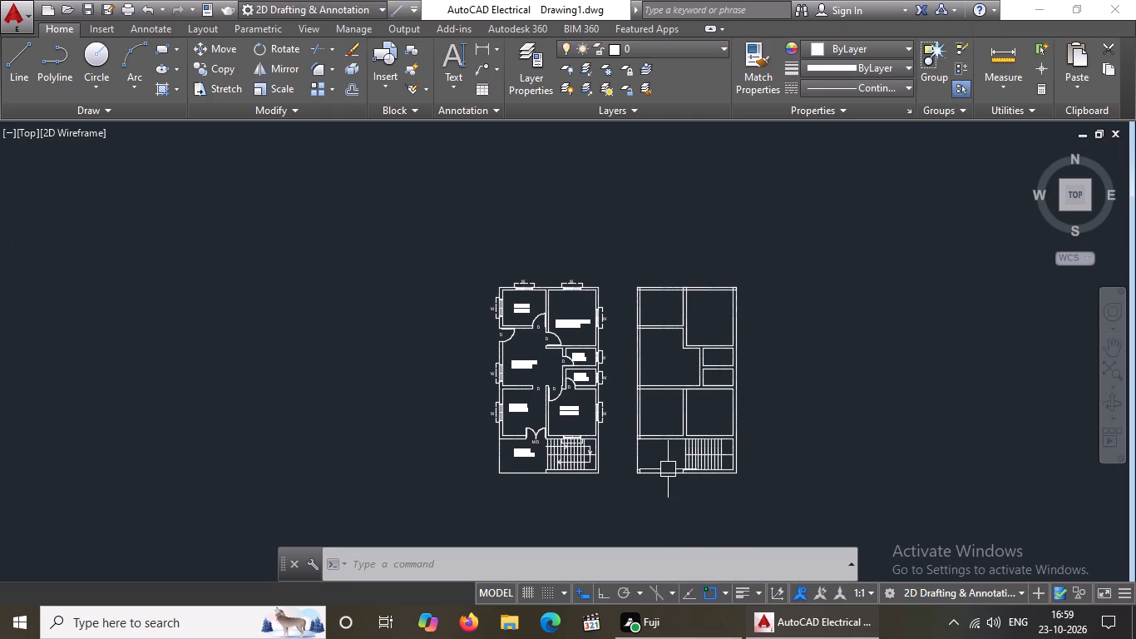
pyautogui.moveTo(693, 405); pyautogui.dragTo(660, 448, button='middle')
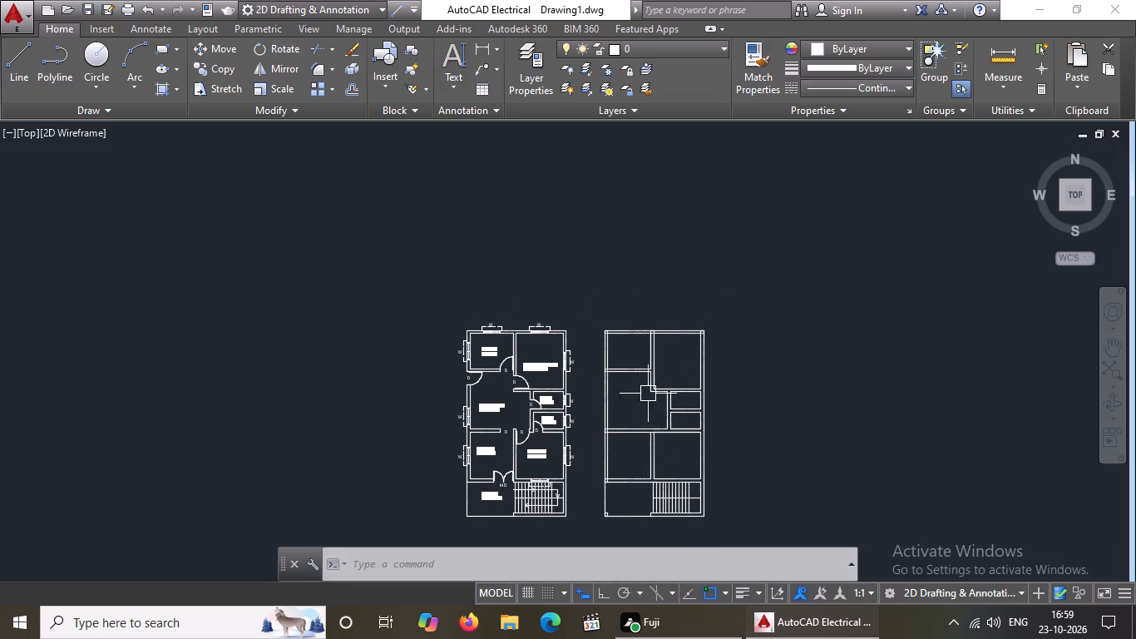
pyautogui.scroll(4, 641, 344)
pyautogui.scroll(-1, 739, 325)
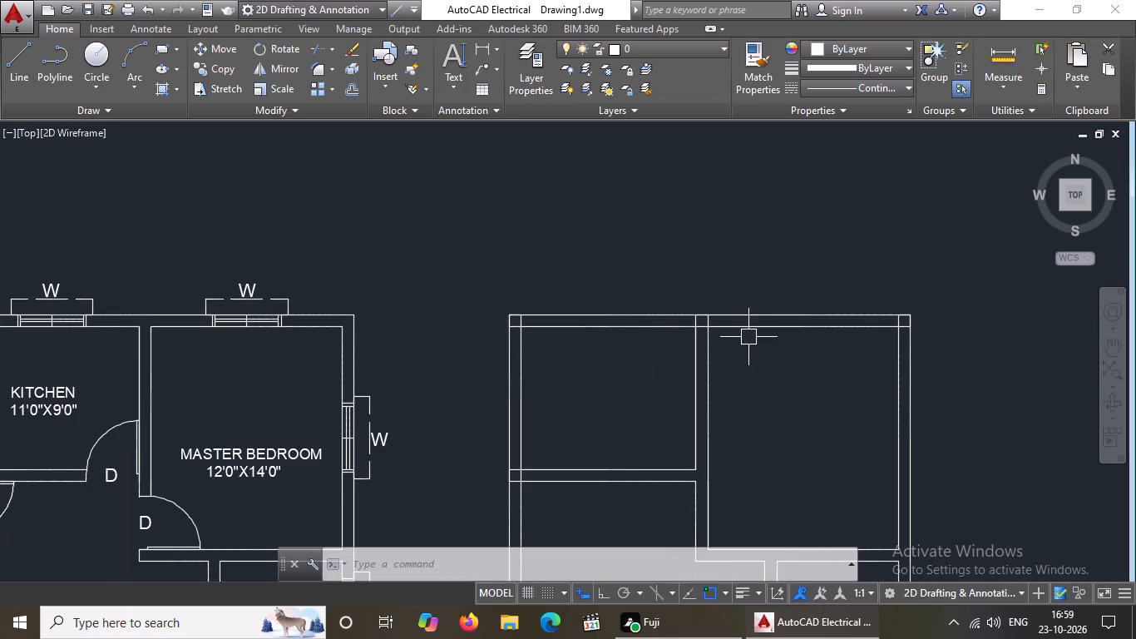
pyautogui.click(467, 453)
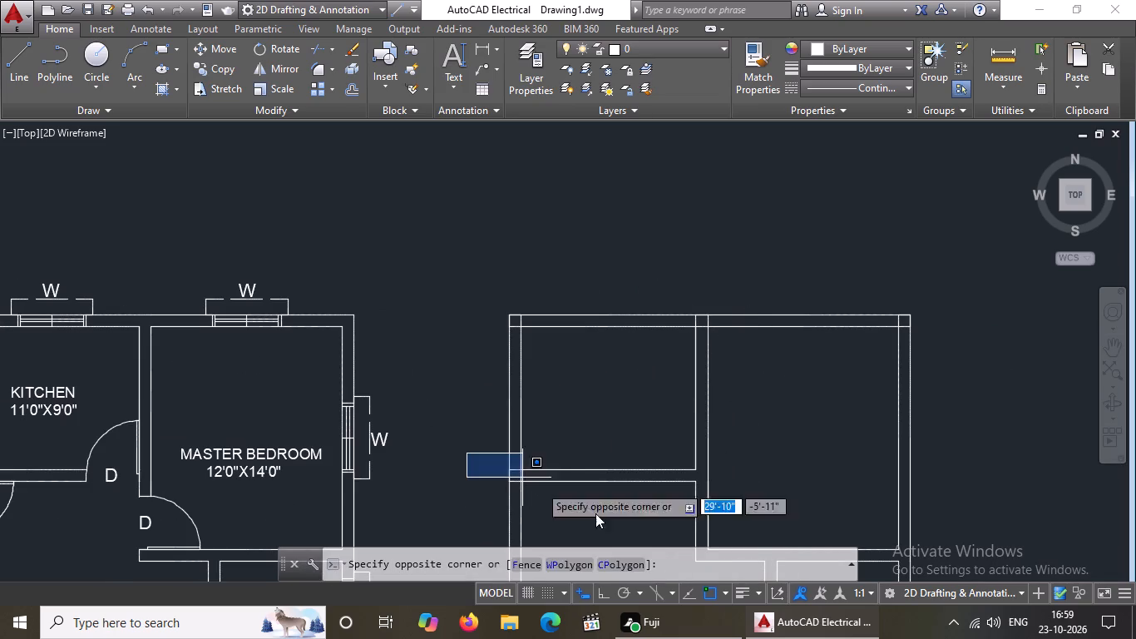
pyautogui.click(600, 518)
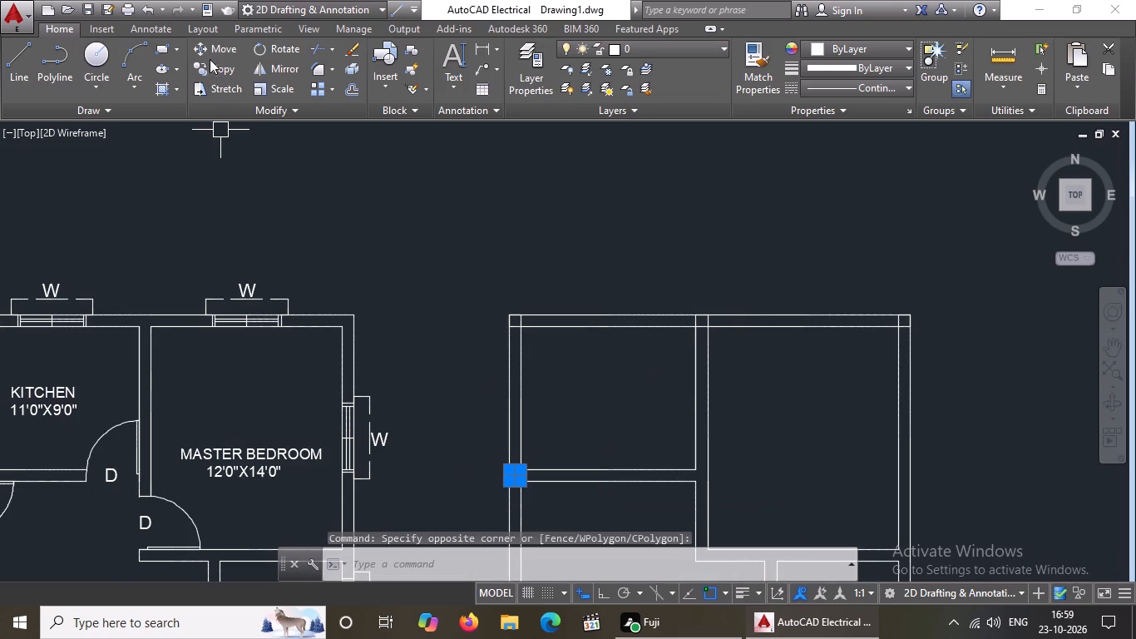
pyautogui.click(211, 71)
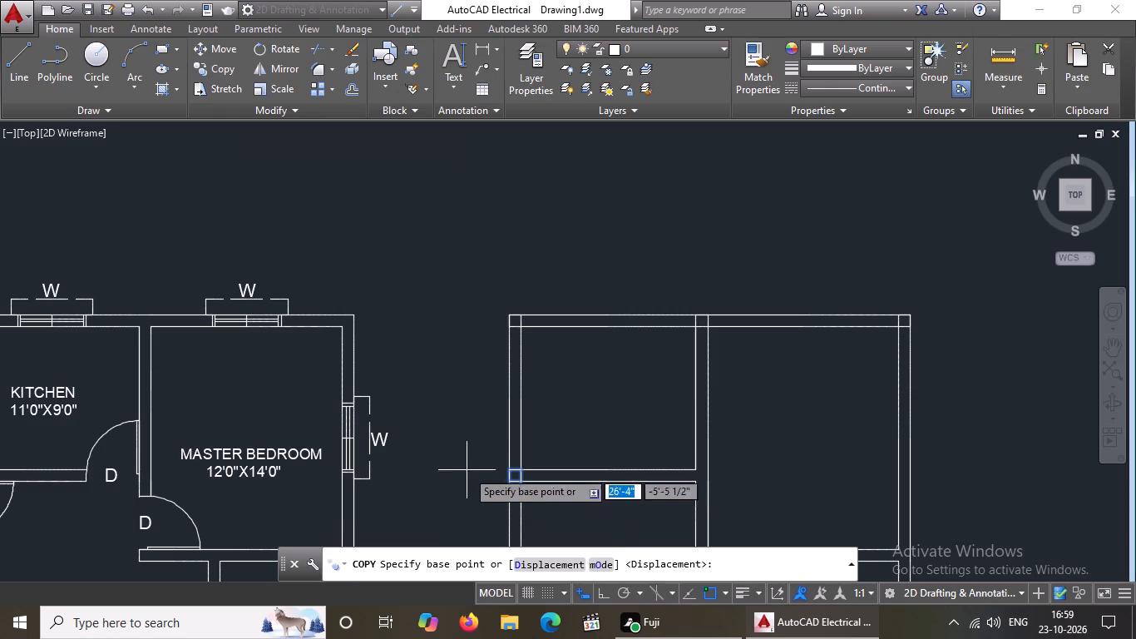
pyautogui.moveTo(511, 469); pyautogui.dragTo(526, 468)
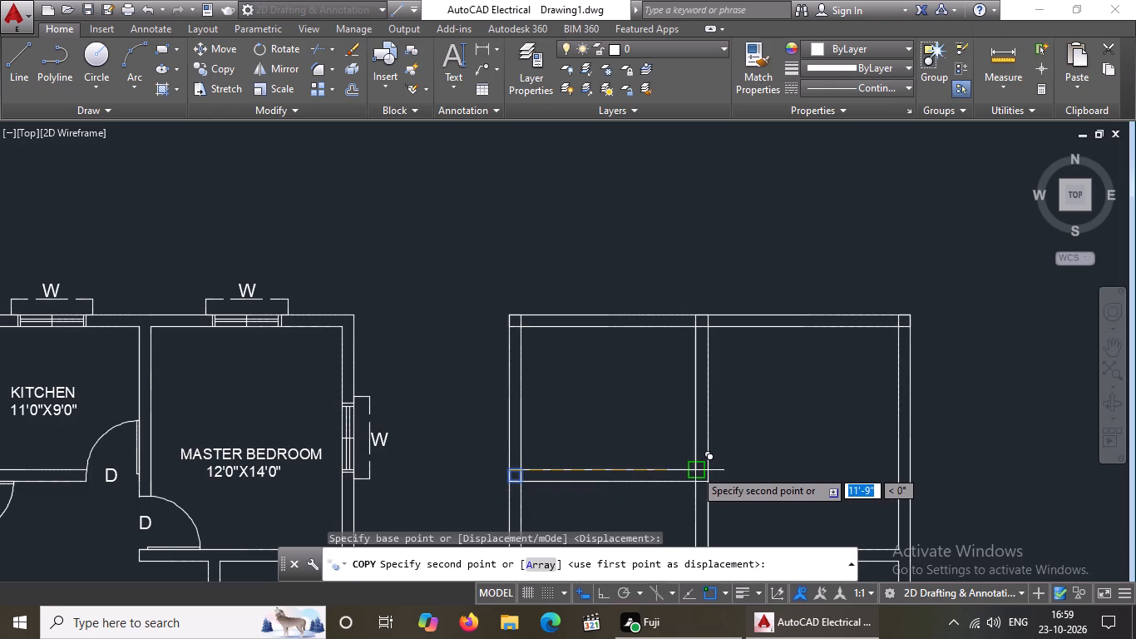
pyautogui.click(694, 468)
pyautogui.scroll(-3, 733, 458)
pyautogui.scroll(2, 752, 493)
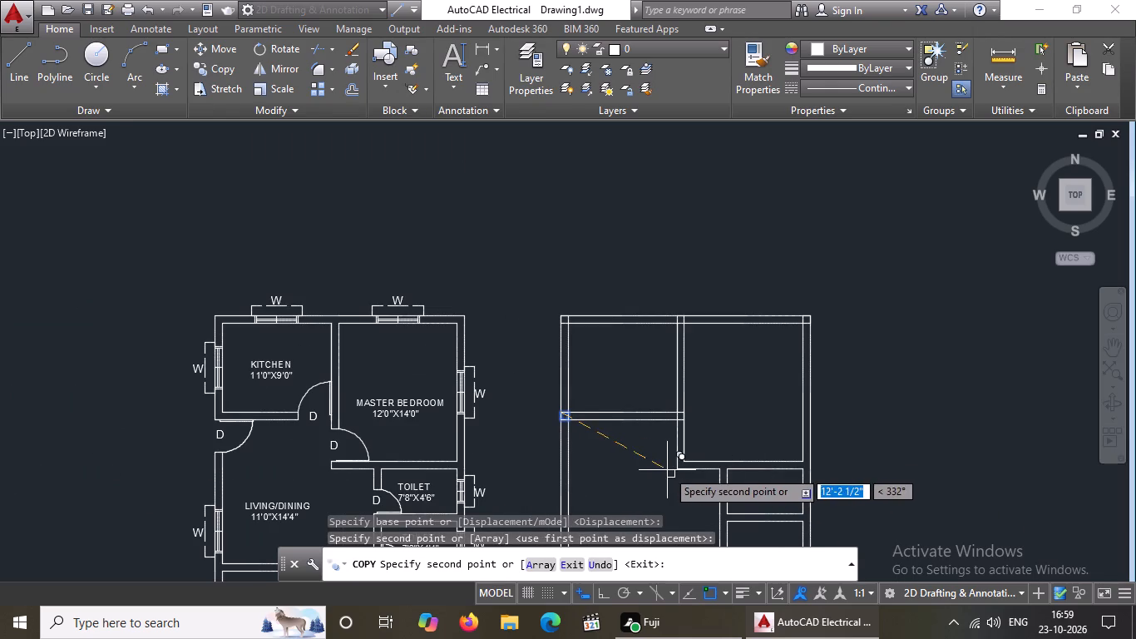
pyautogui.press('Escape')
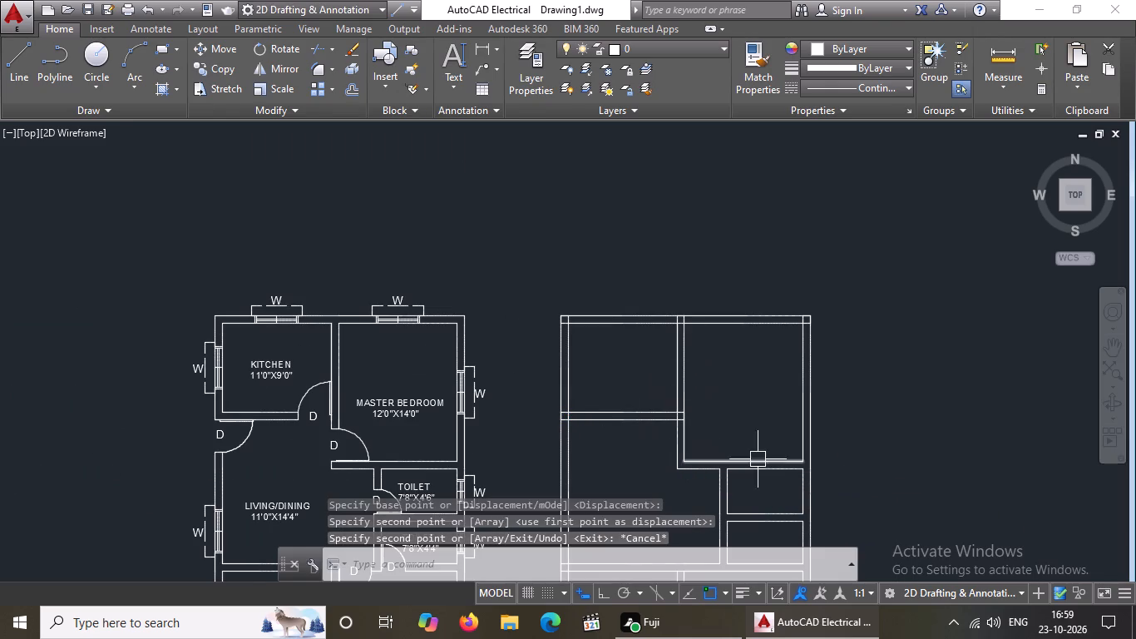
# Copy the partition square by its northeast corner straight down to the southwest wall corner of the northeast room.
pyautogui.scroll(2, 790, 462)
pyautogui.click(476, 314)
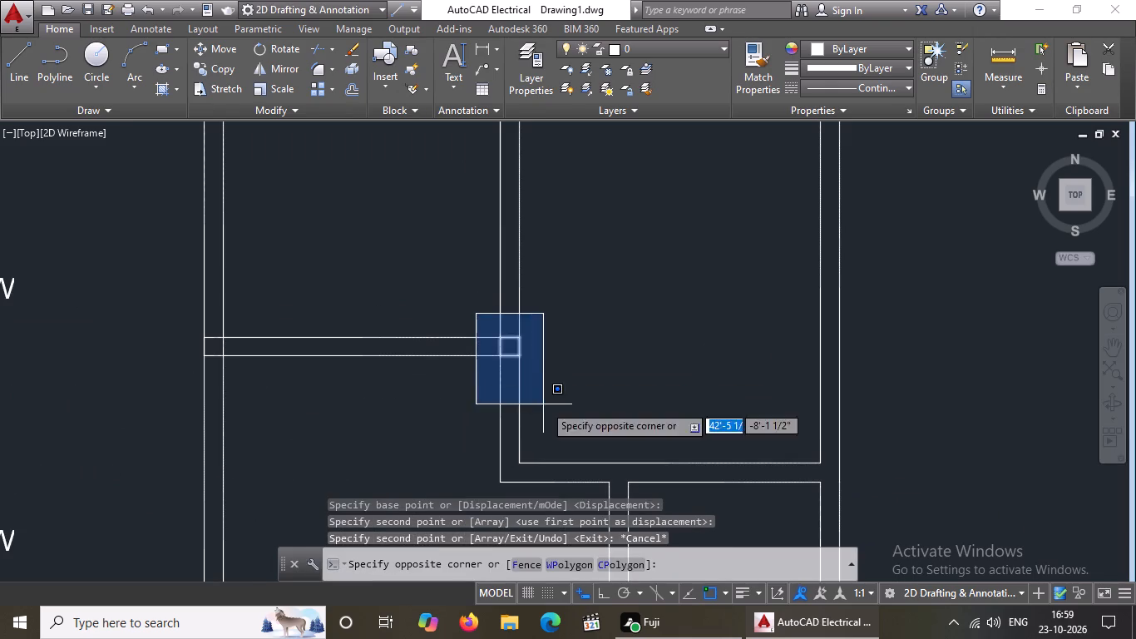
pyautogui.click(544, 404)
pyautogui.click(230, 70)
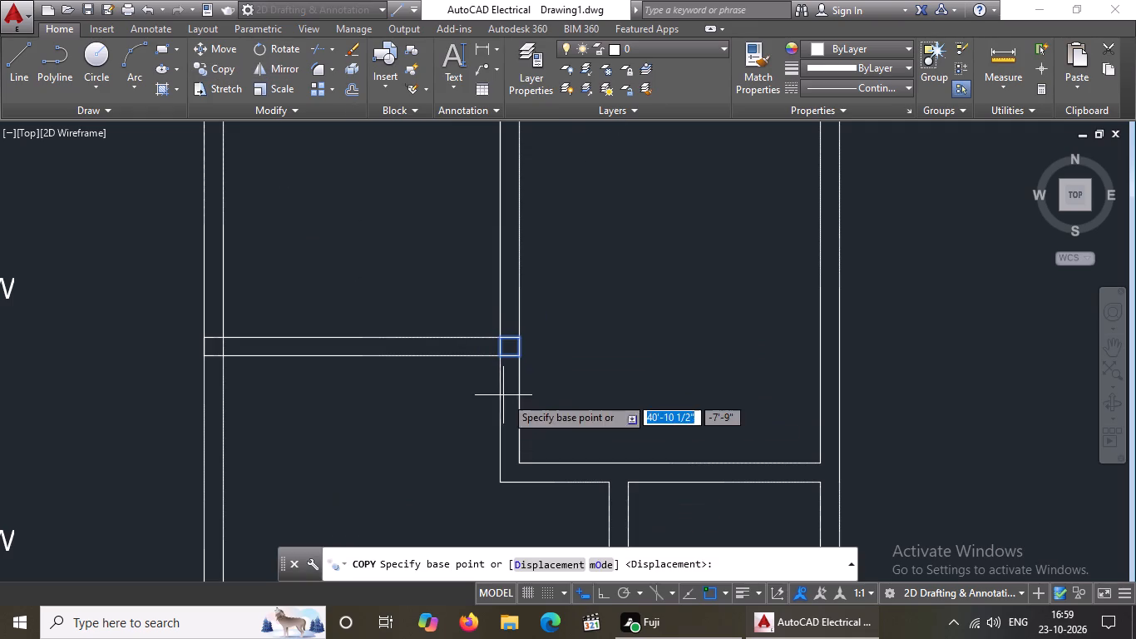
pyautogui.click(515, 337)
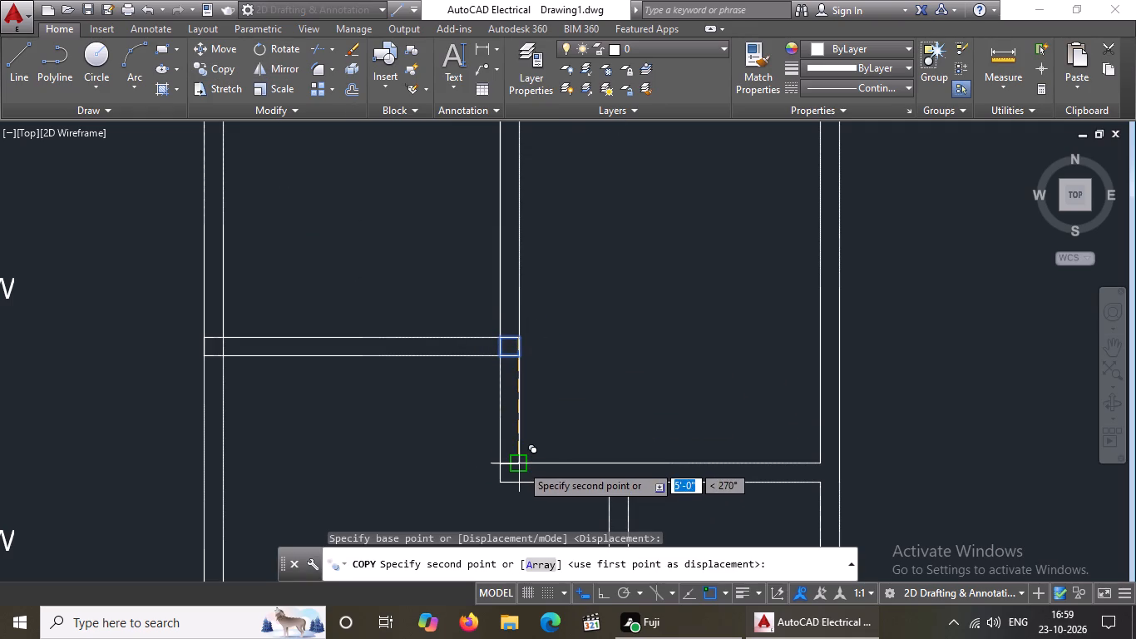
pyautogui.click(521, 464)
pyautogui.press('Escape')
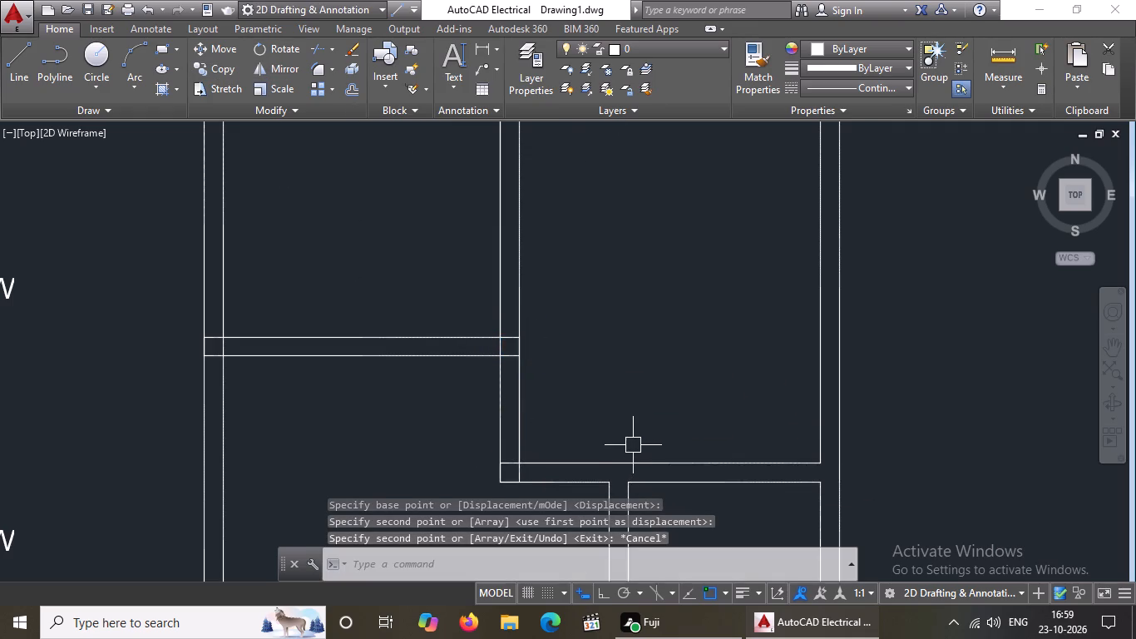
# Copy the square at the northeast room's southwest corner eastward to the small rooms' west-wall junction and the east wall.
pyautogui.moveTo(634, 443); pyautogui.dragTo(650, 353, button='middle')
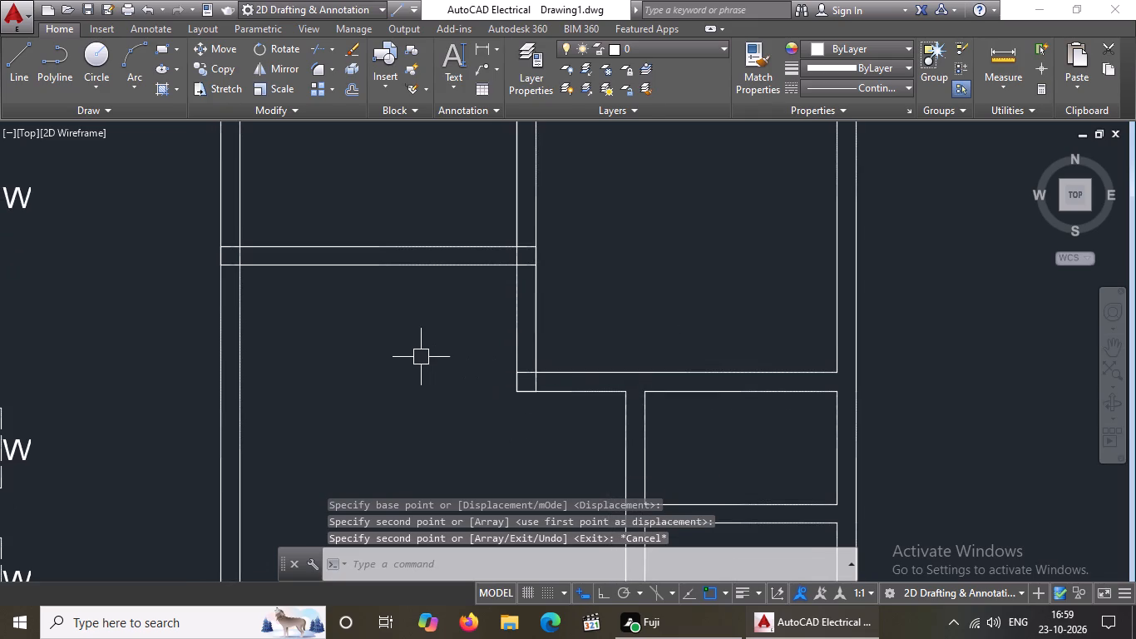
pyautogui.click(481, 346)
pyautogui.click(578, 408)
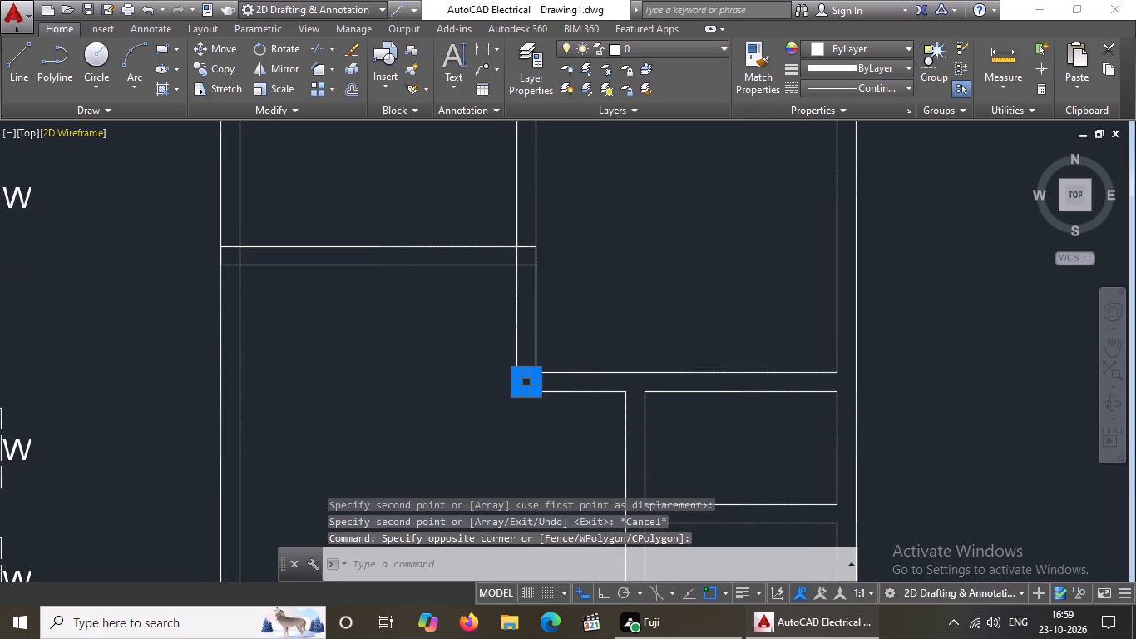
pyautogui.click(216, 70)
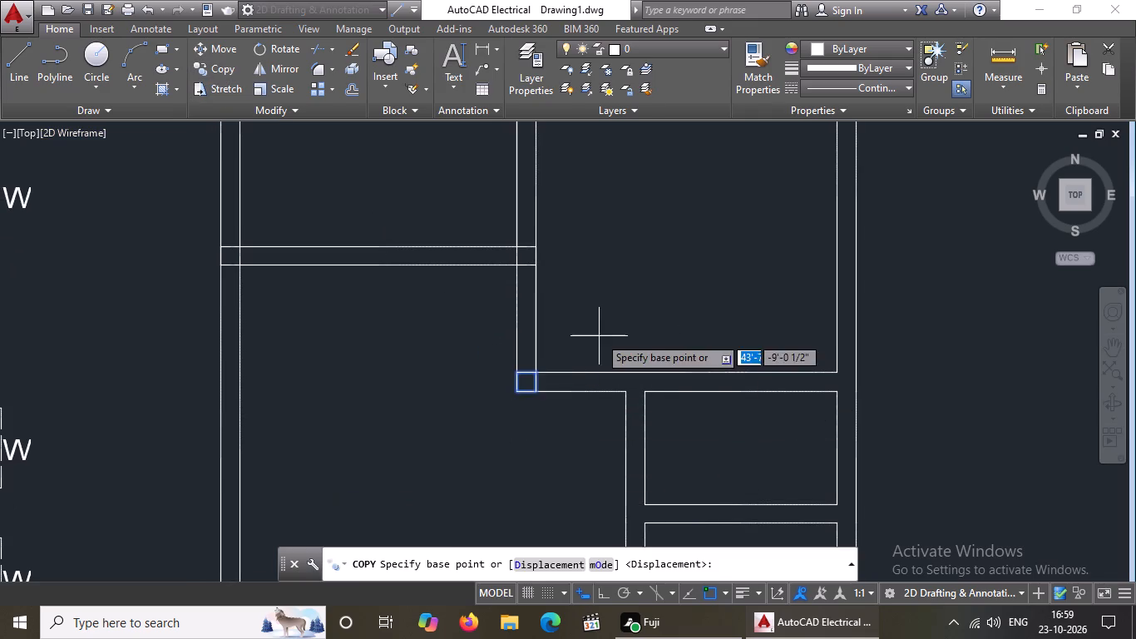
pyautogui.scroll(-2, 600, 337)
pyautogui.scroll(3, 590, 360)
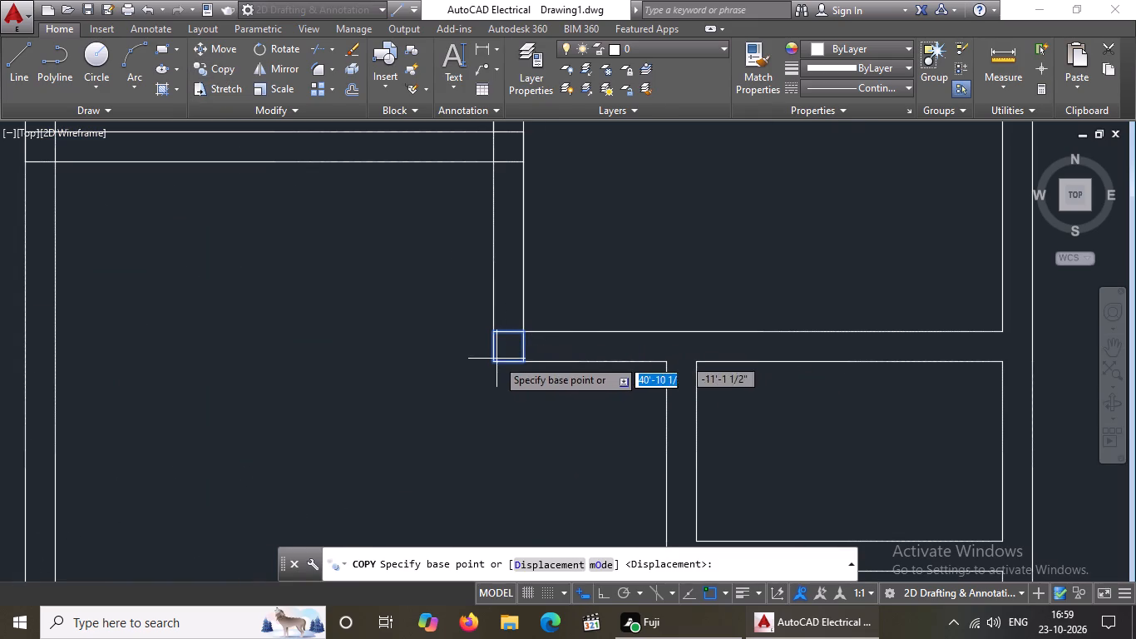
pyautogui.moveTo(493, 364); pyautogui.dragTo(506, 362)
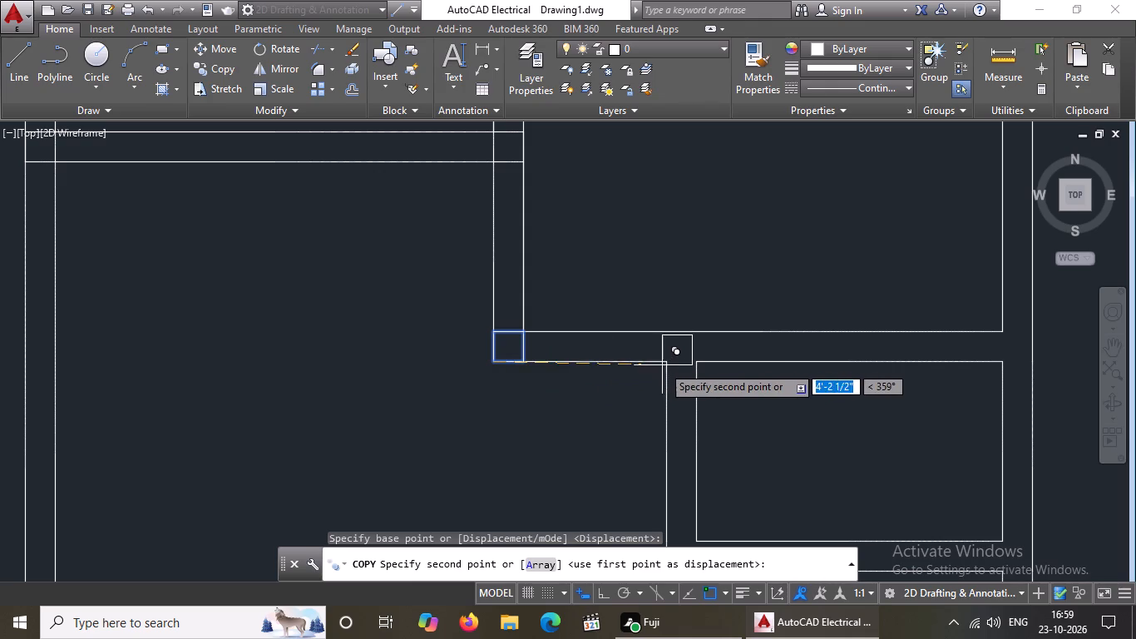
pyautogui.click(664, 364)
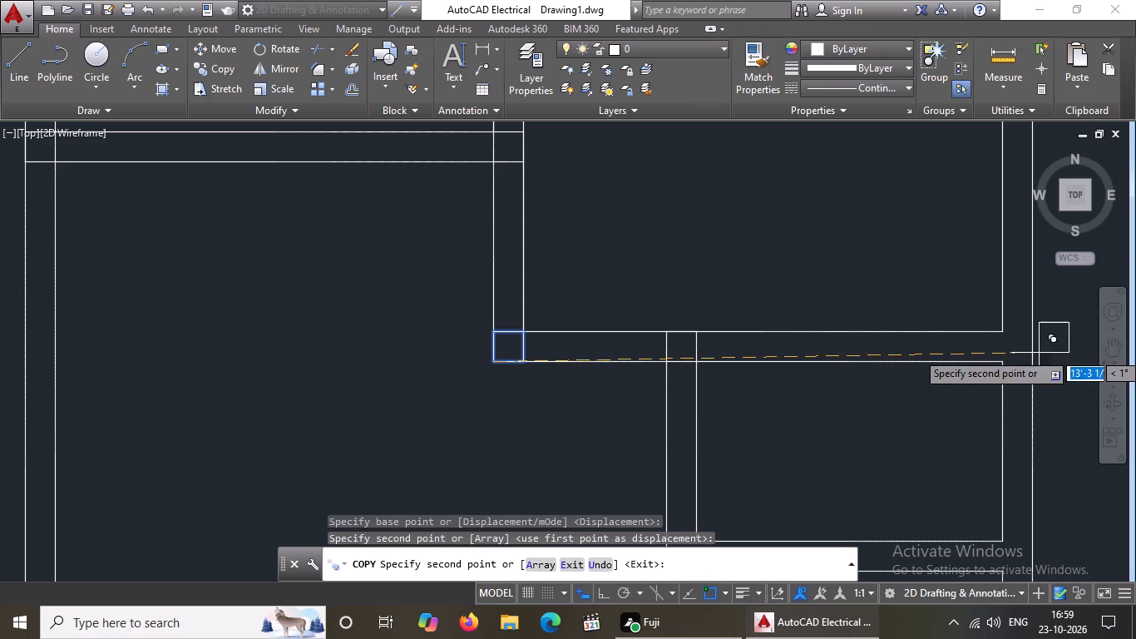
pyautogui.click(999, 363)
# Place another copy of the square on the east wall at the end of the partition between the two small rooms.
pyautogui.scroll(-2, 843, 349)
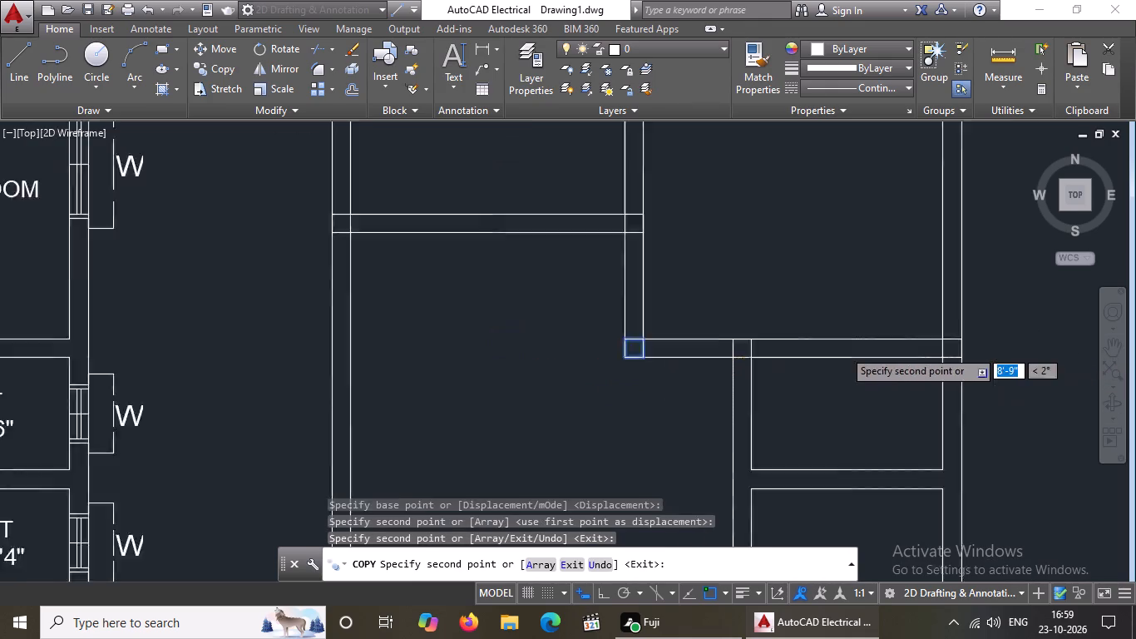
pyautogui.scroll(-1, 843, 349)
pyautogui.scroll(2, 826, 408)
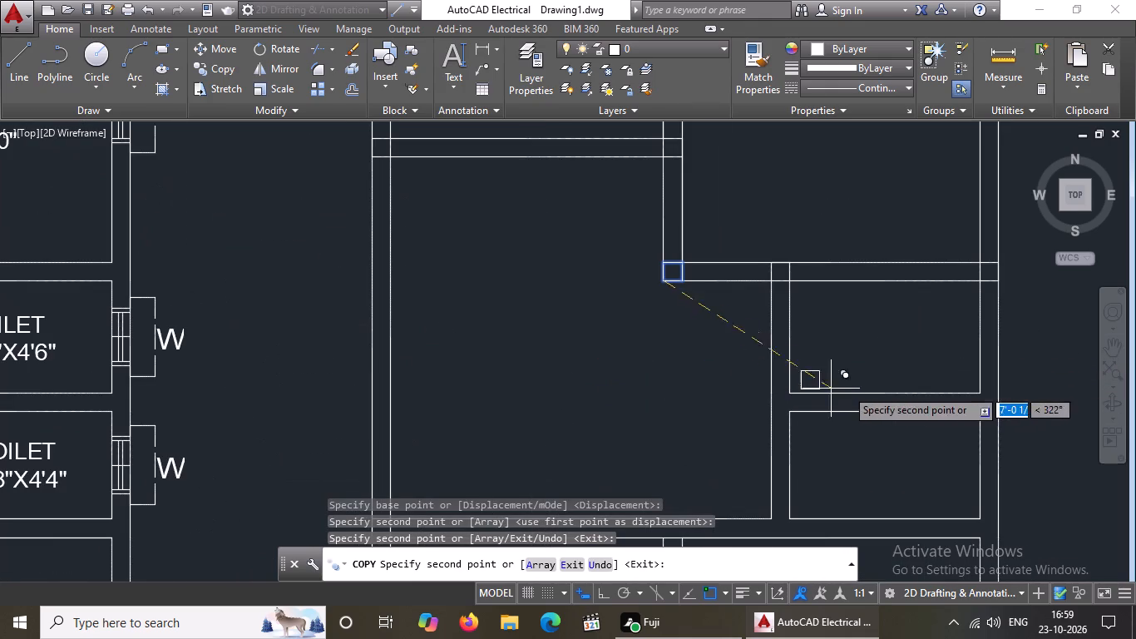
pyautogui.scroll(3, 986, 408)
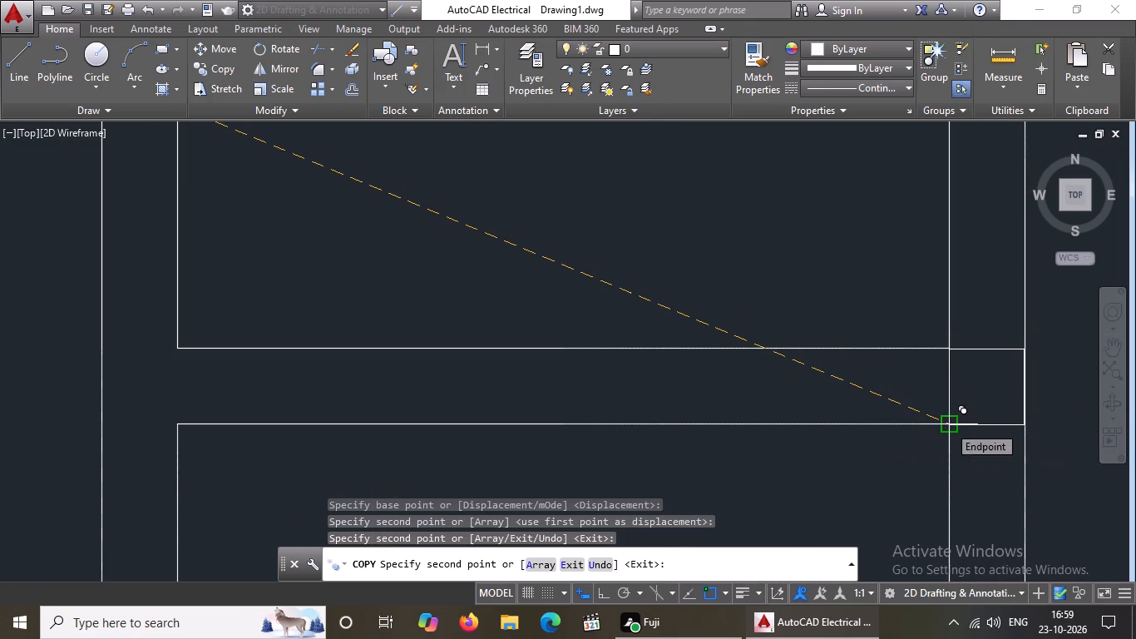
pyautogui.click(948, 424)
pyautogui.scroll(-4, 946, 415)
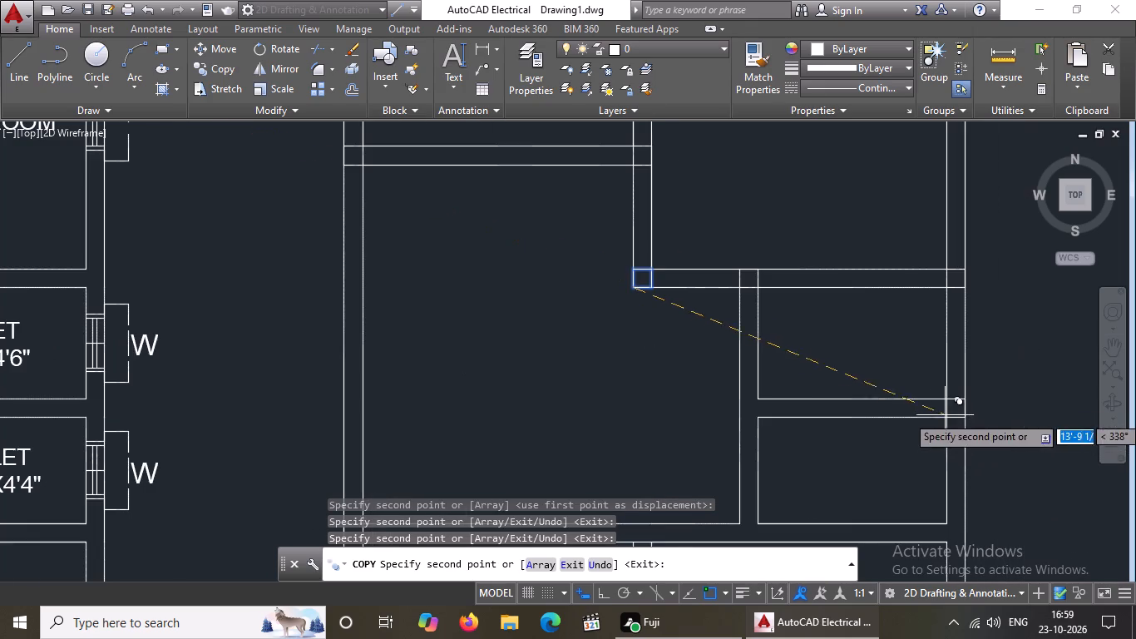
pyautogui.press('Escape')
# Copy the square atop the small rooms' west wall by its southeast corner straight down to the junction with their dividing partition.
pyautogui.scroll(-1, 754, 349)
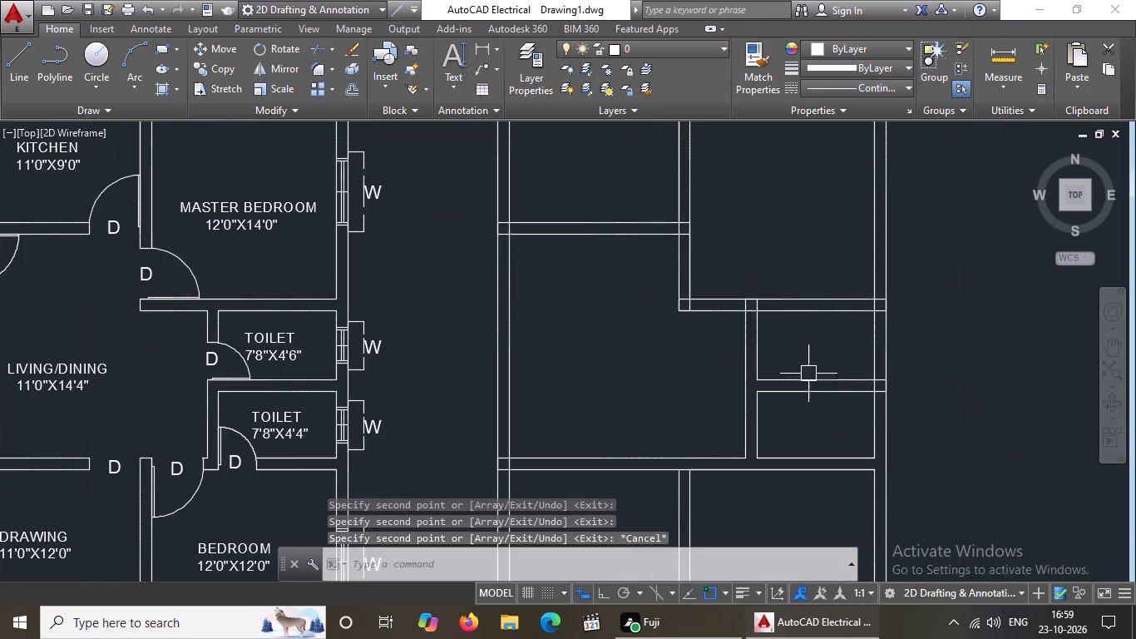
pyautogui.click(716, 276)
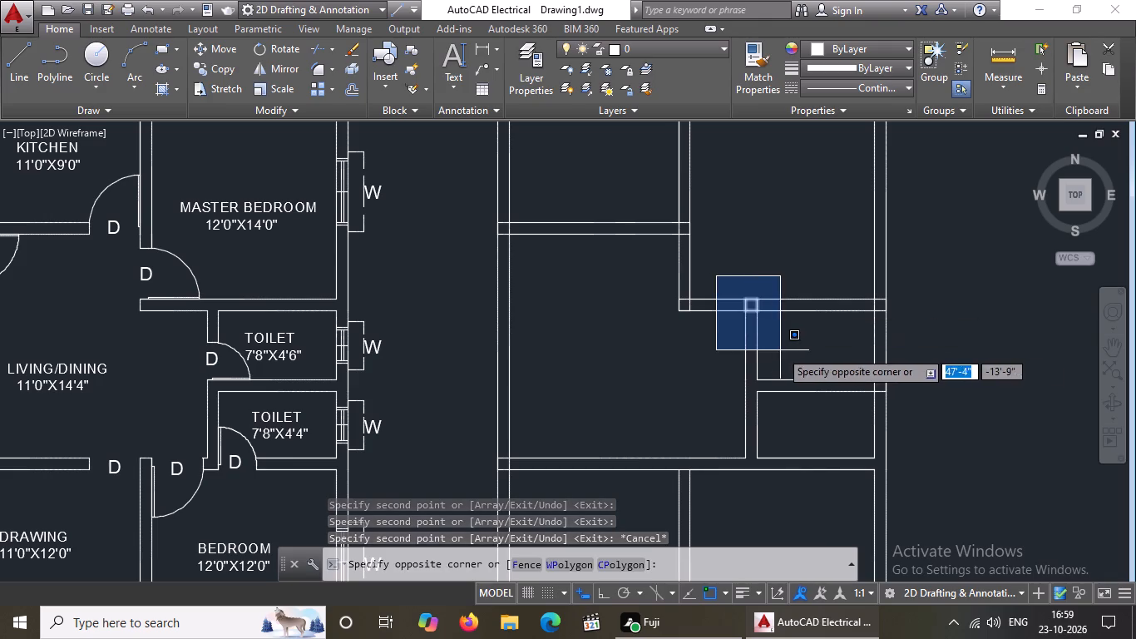
pyautogui.click(780, 350)
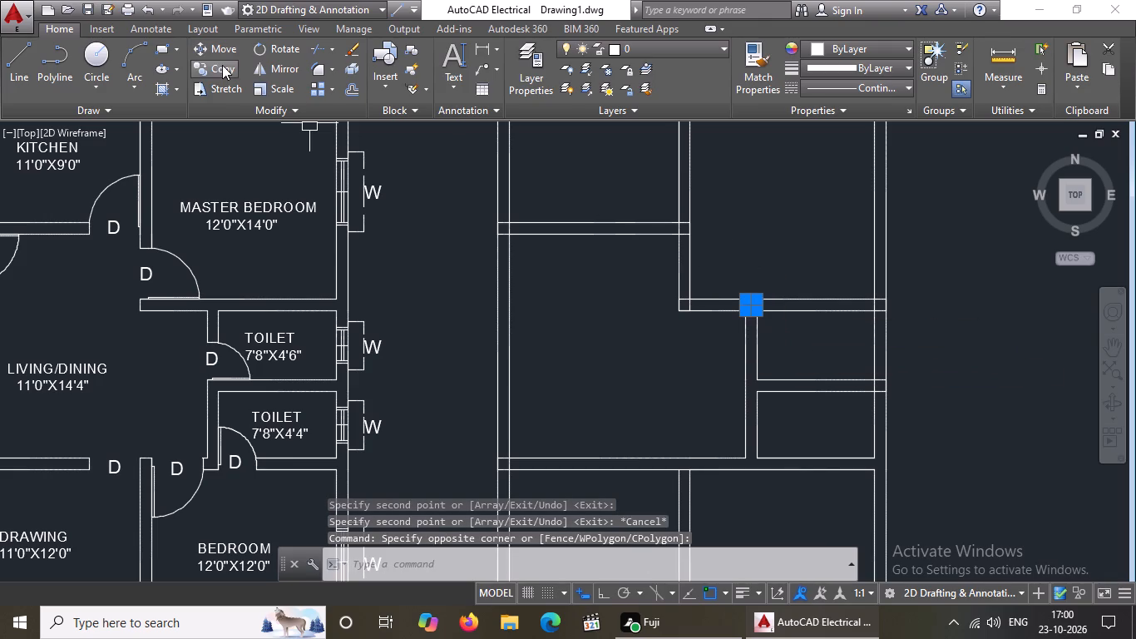
pyautogui.click(222, 65)
pyautogui.scroll(2, 763, 324)
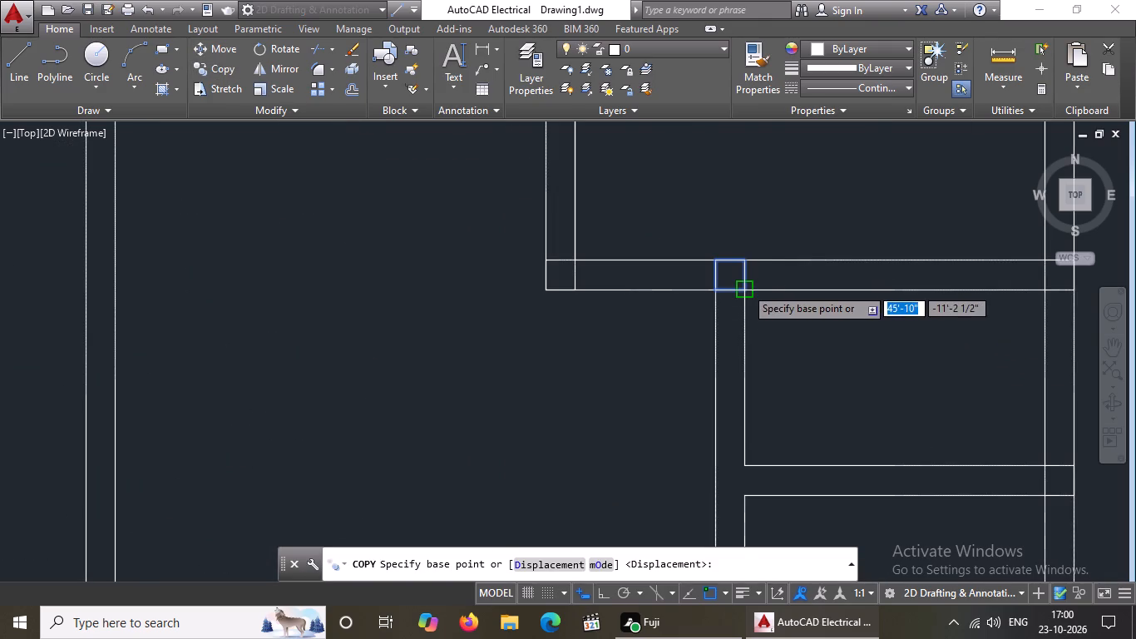
pyautogui.moveTo(745, 287); pyautogui.dragTo(743, 310)
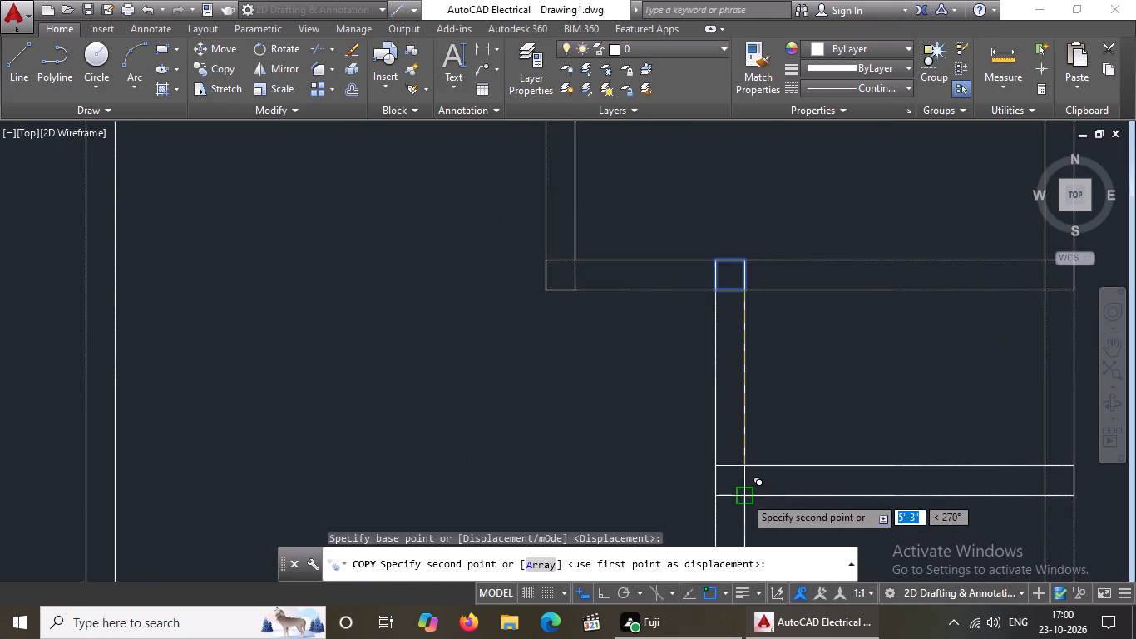
pyautogui.click(744, 495)
pyautogui.scroll(-3, 770, 447)
pyautogui.scroll(4, 772, 511)
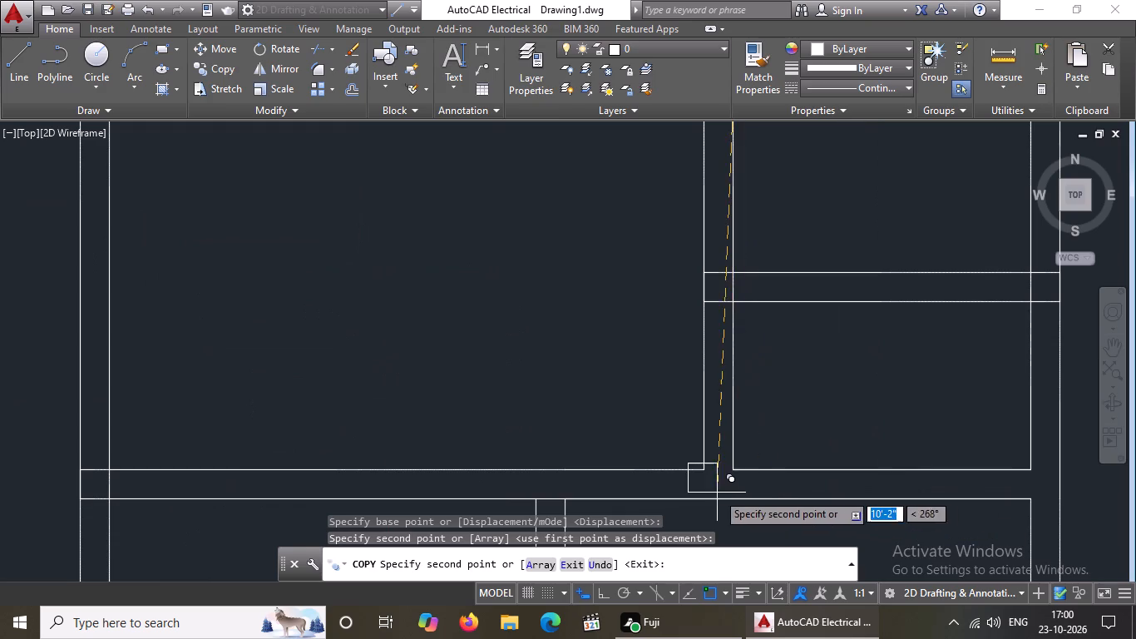
pyautogui.press('Escape')
# Copy that partition-junction square by its northeast corner down to the southwest corner of the lower small room.
pyautogui.moveTo(683, 241); pyautogui.dragTo(686, 255)
pyautogui.click(785, 339)
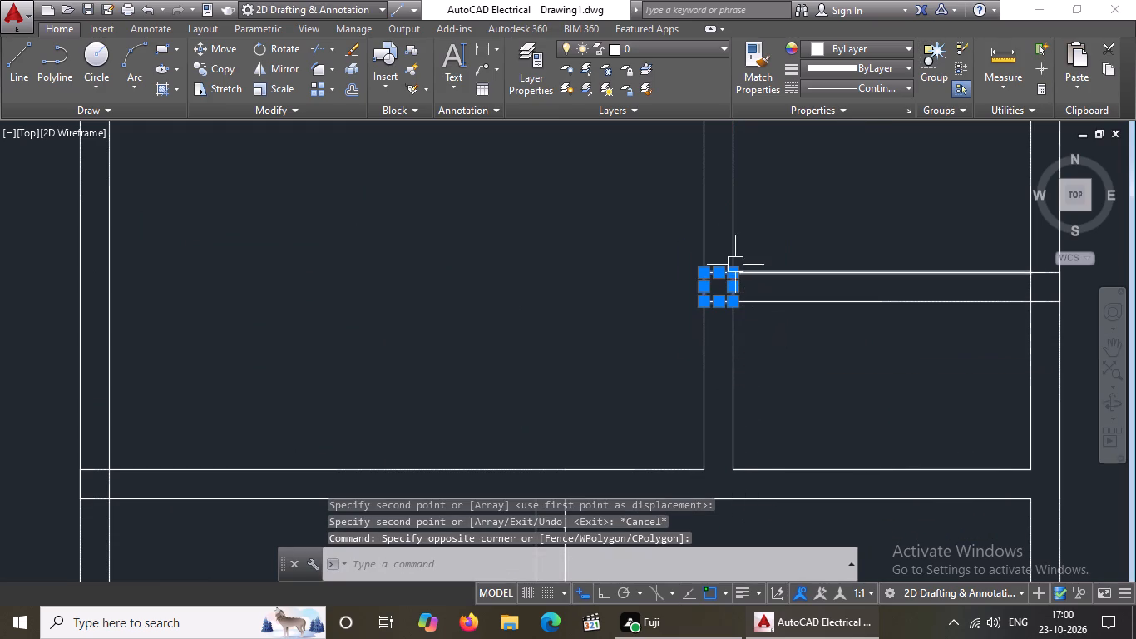
pyautogui.click(221, 69)
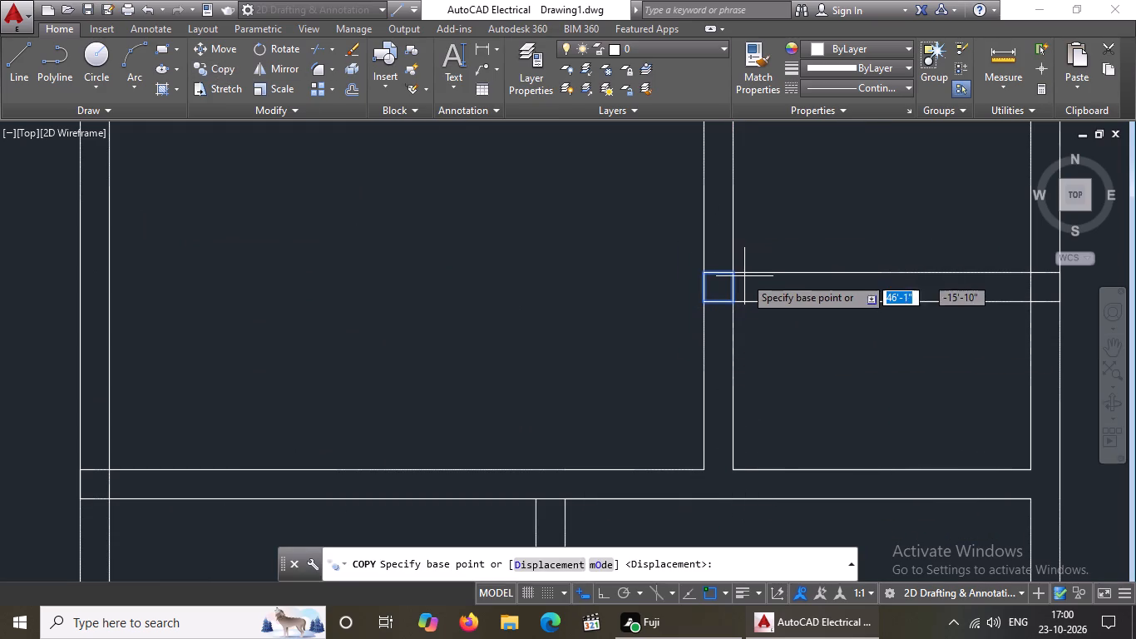
pyautogui.click(733, 271)
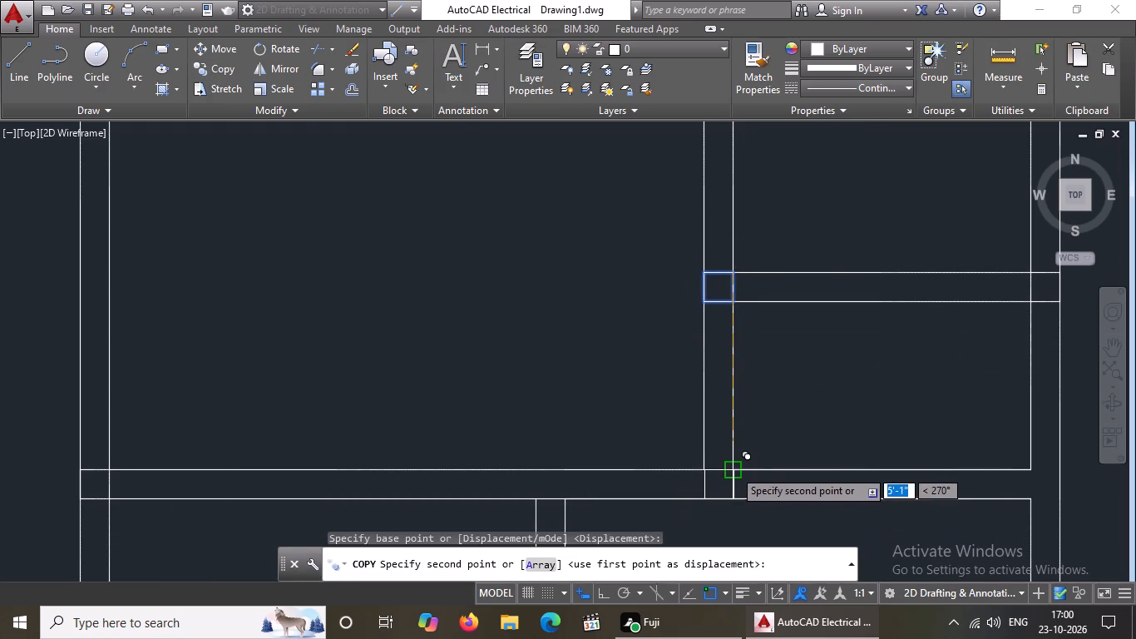
pyautogui.click(733, 467)
pyautogui.press('Escape')
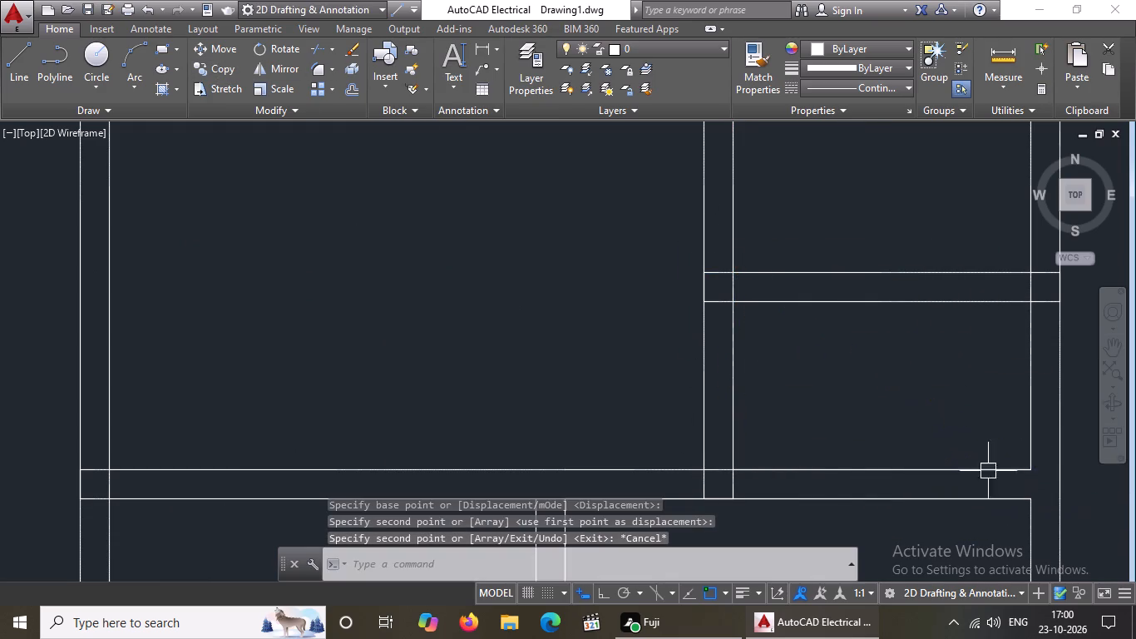
# Copy the square at the lower small room's southwest corner by its own southwest corner to the same wall's east-wall junction.
pyautogui.click(664, 440)
pyautogui.moveTo(826, 527); pyautogui.dragTo(823, 518)
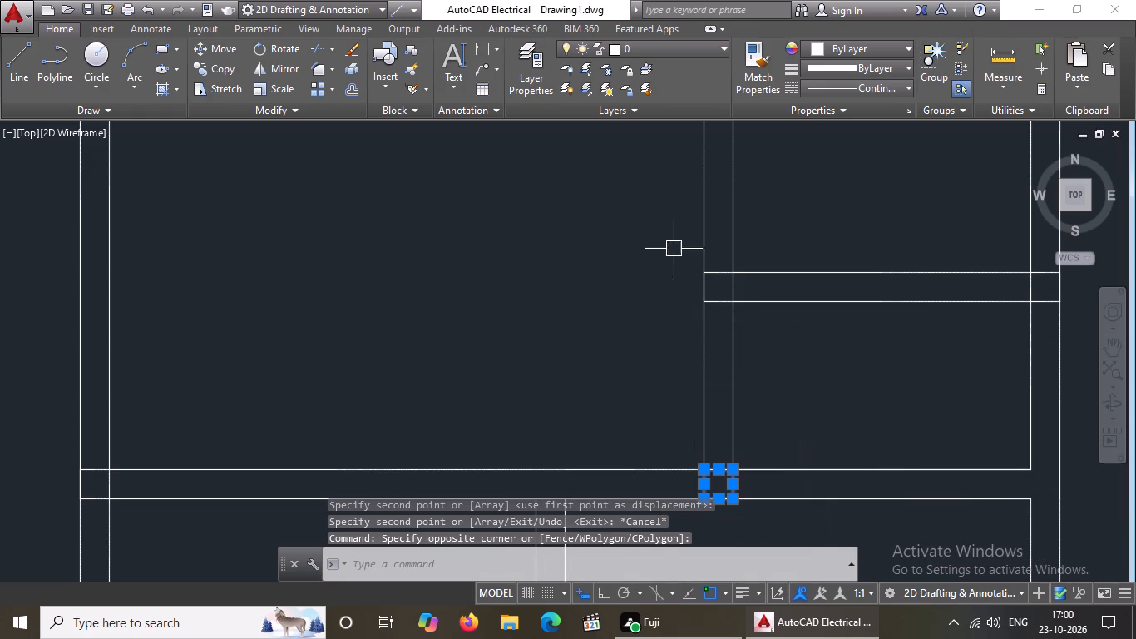
pyautogui.click(210, 67)
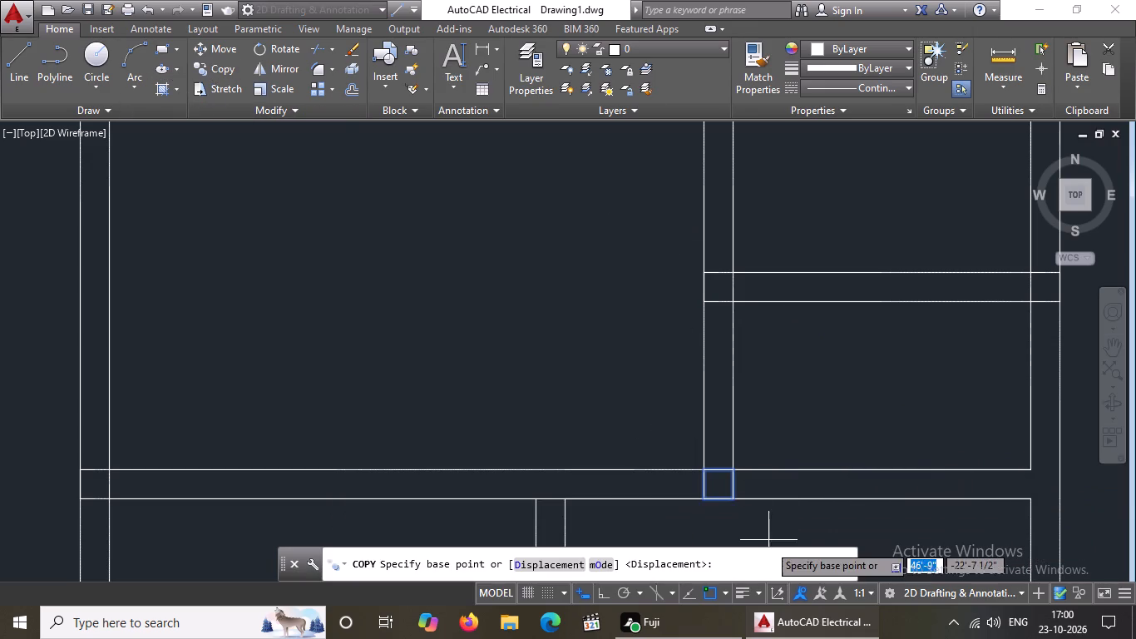
pyautogui.moveTo(704, 497); pyautogui.dragTo(704, 496)
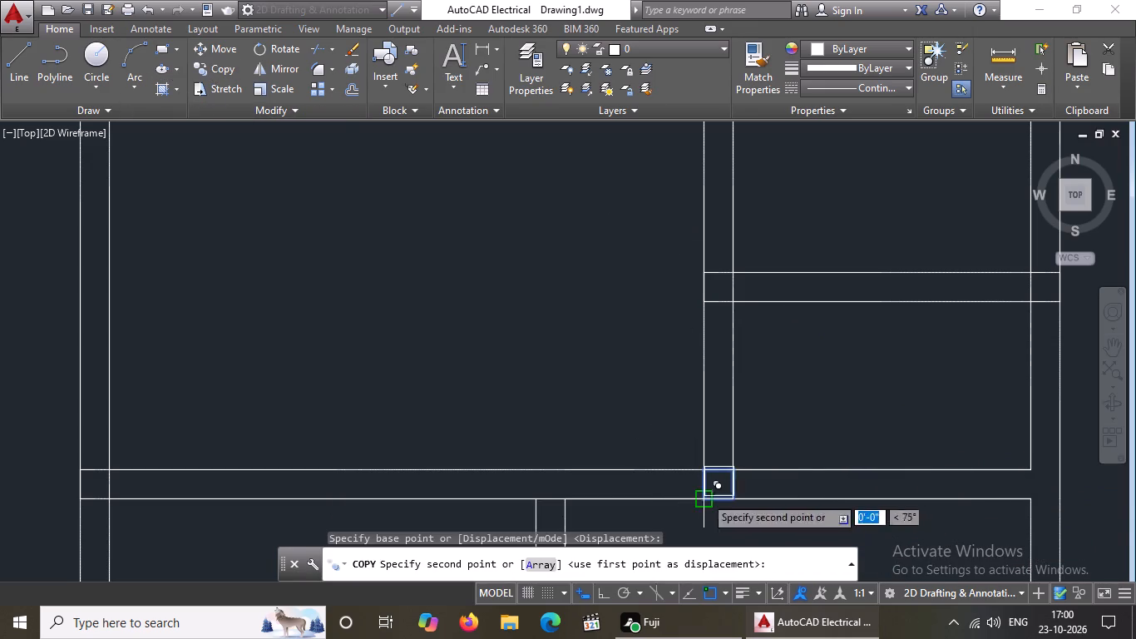
pyautogui.moveTo(704, 496); pyautogui.dragTo(723, 495)
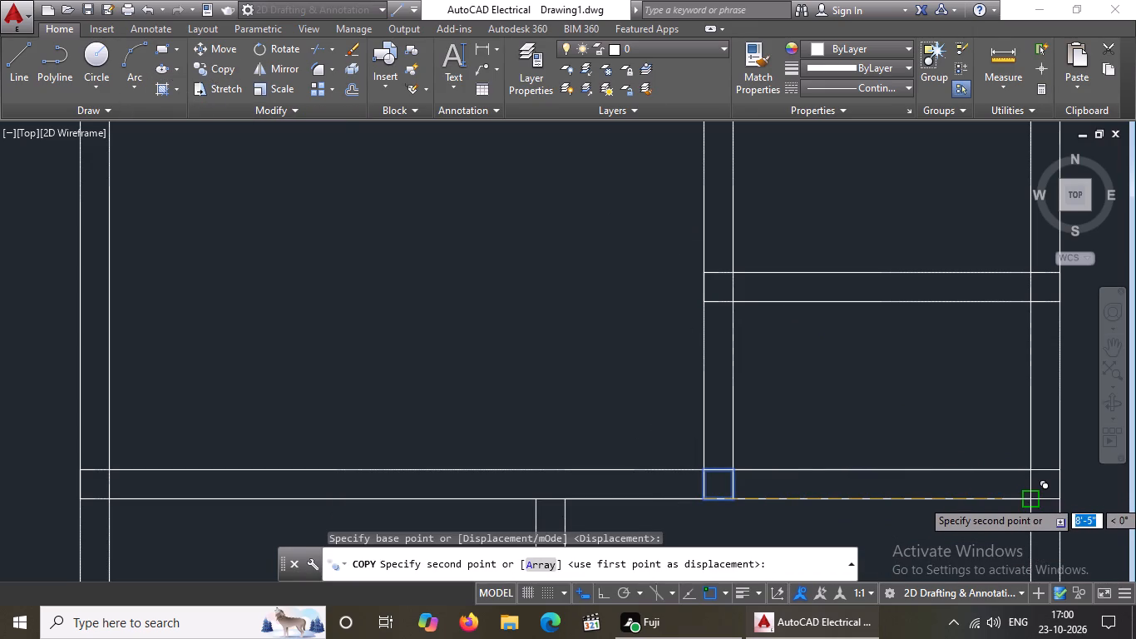
pyautogui.click(1029, 499)
pyautogui.scroll(-5, 1029, 500)
pyautogui.press('Escape')
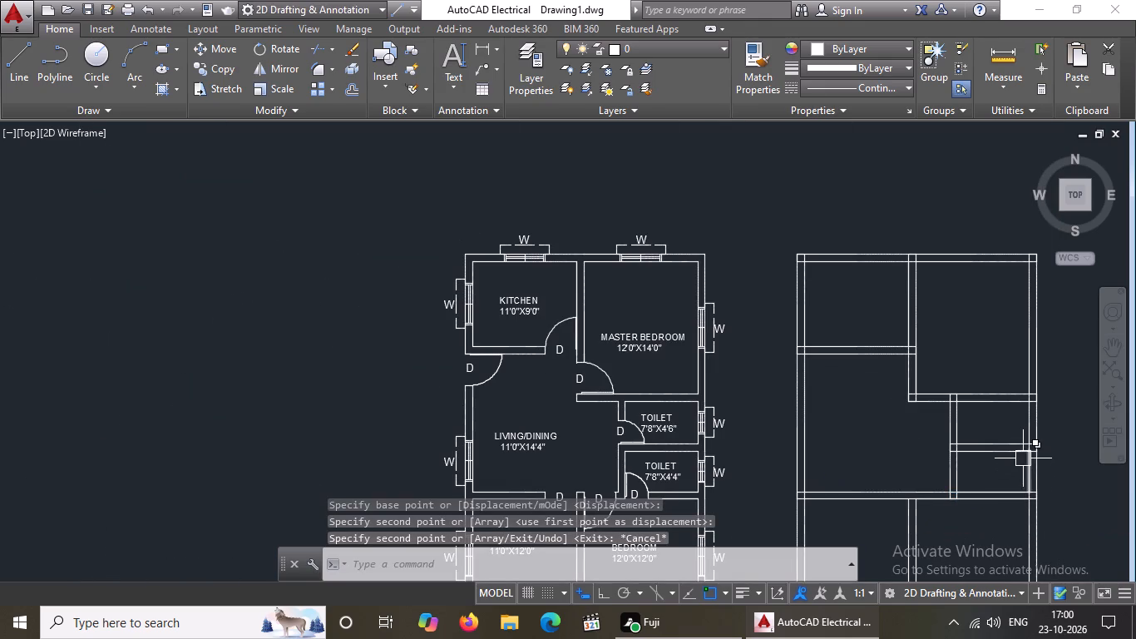
# Copy the square at the lower small room's southwest corner west to the top of the partition between the two southern rooms.
pyautogui.scroll(1, 914, 483)
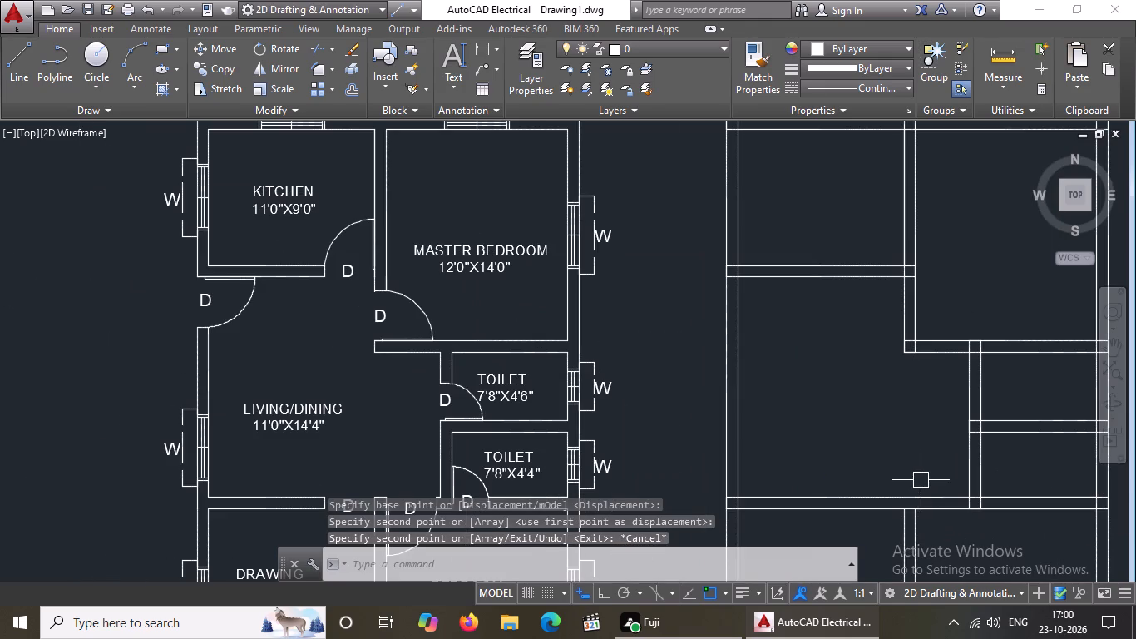
pyautogui.moveTo(921, 482); pyautogui.dragTo(910, 390, button='middle')
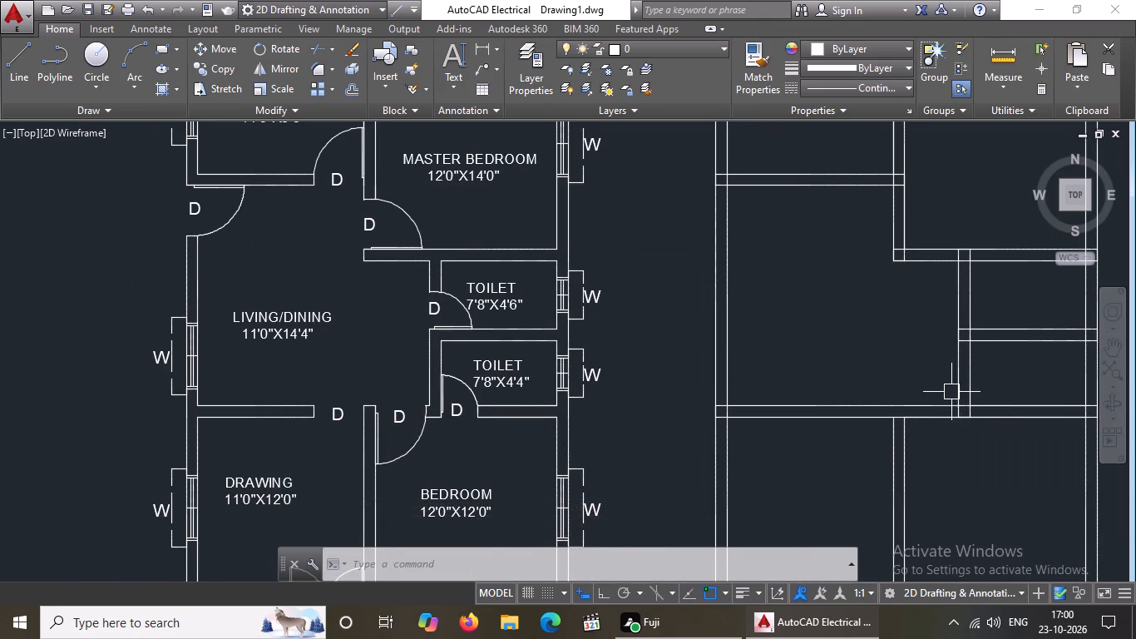
pyautogui.scroll(2, 1004, 414)
pyautogui.moveTo(857, 365); pyautogui.dragTo(867, 383)
pyautogui.click(967, 456)
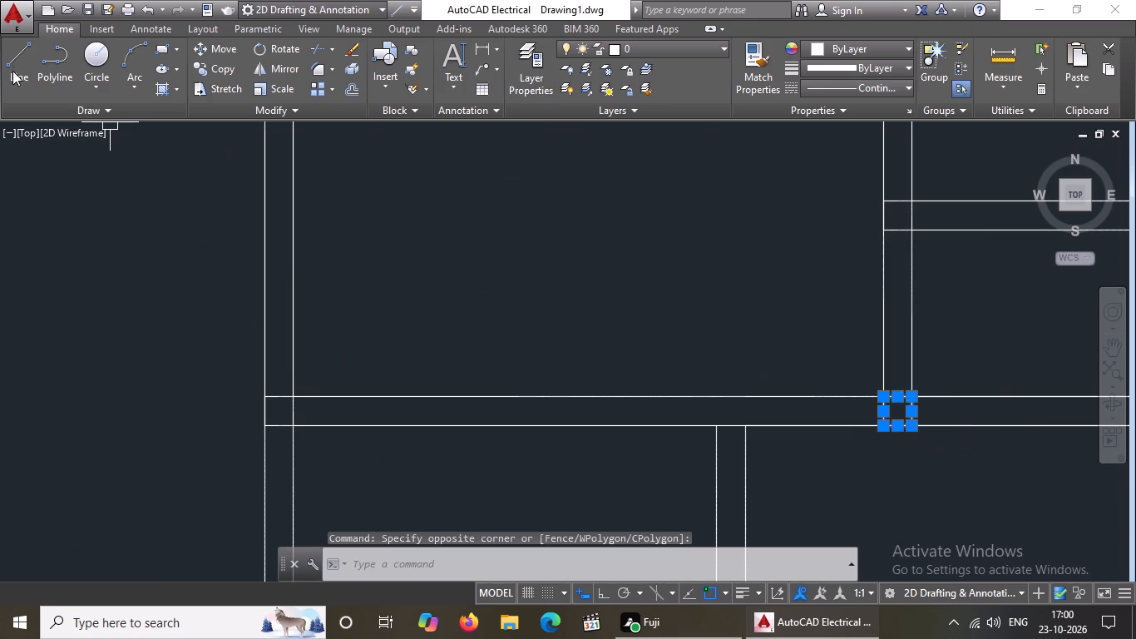
pyautogui.moveTo(205, 67); pyautogui.dragTo(210, 79)
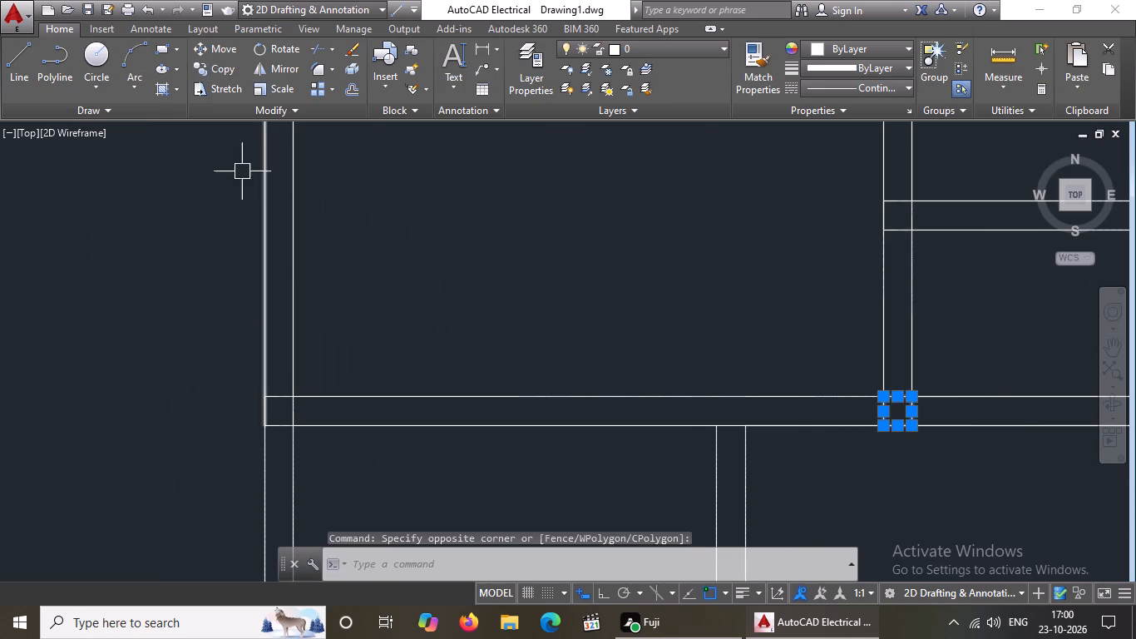
pyautogui.click(210, 70)
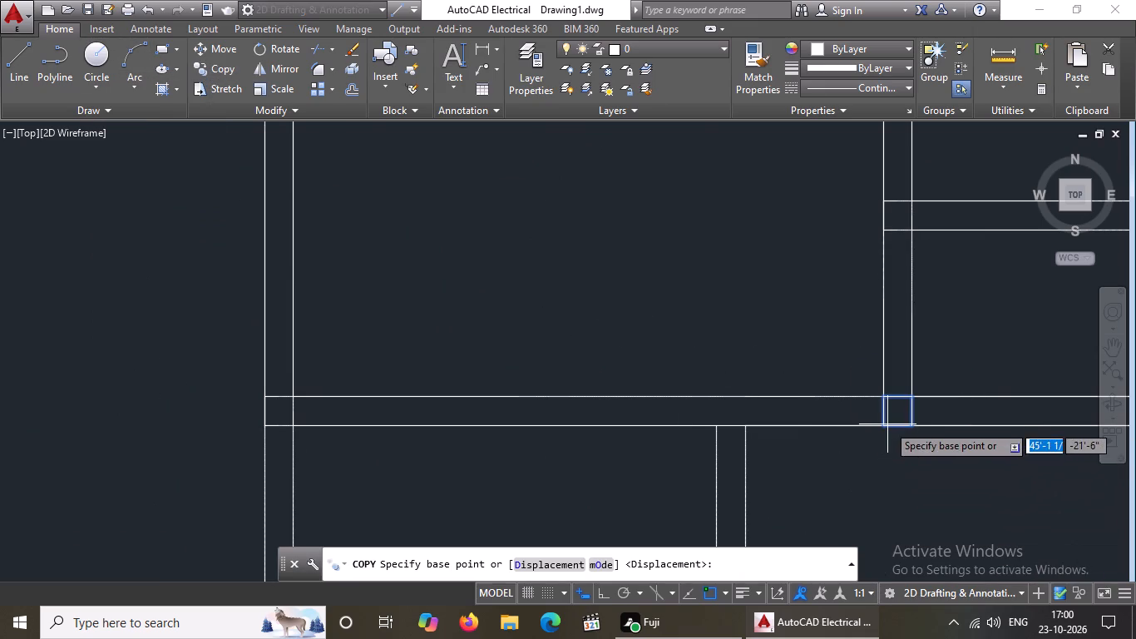
pyautogui.click(882, 426)
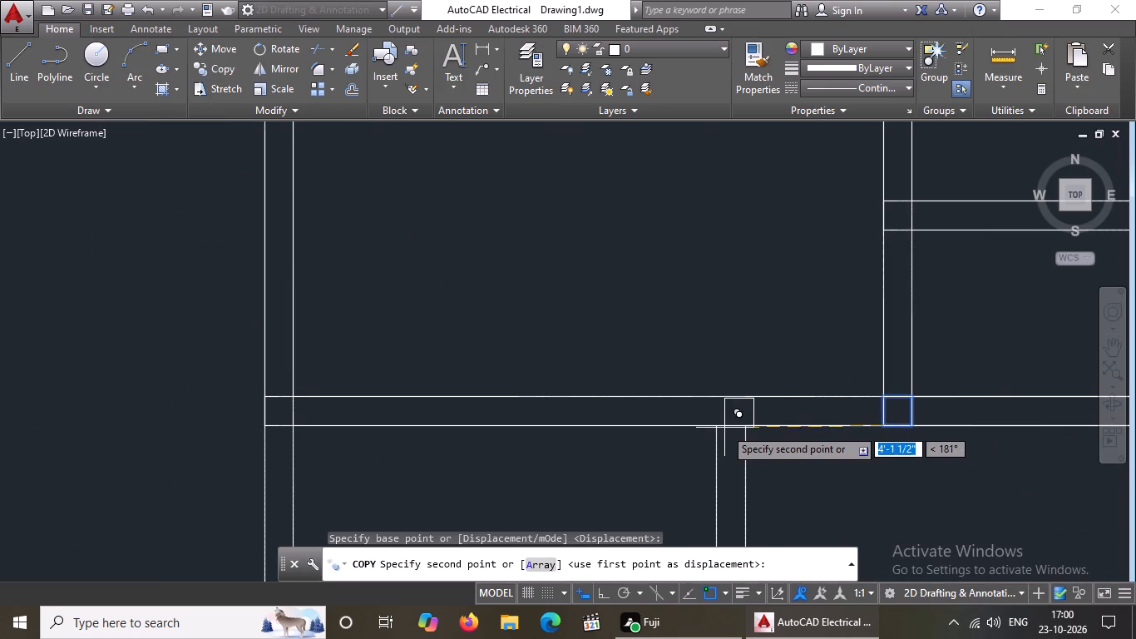
pyautogui.click(715, 427)
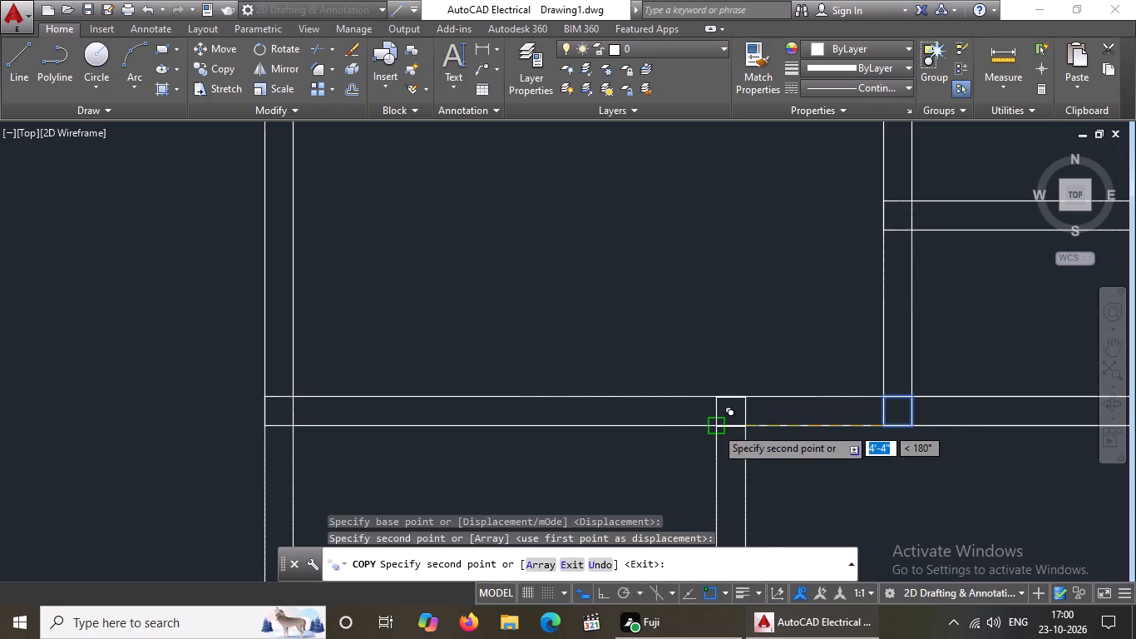
pyautogui.scroll(-3, 738, 423)
pyautogui.scroll(-3, 795, 481)
pyautogui.scroll(6, 773, 502)
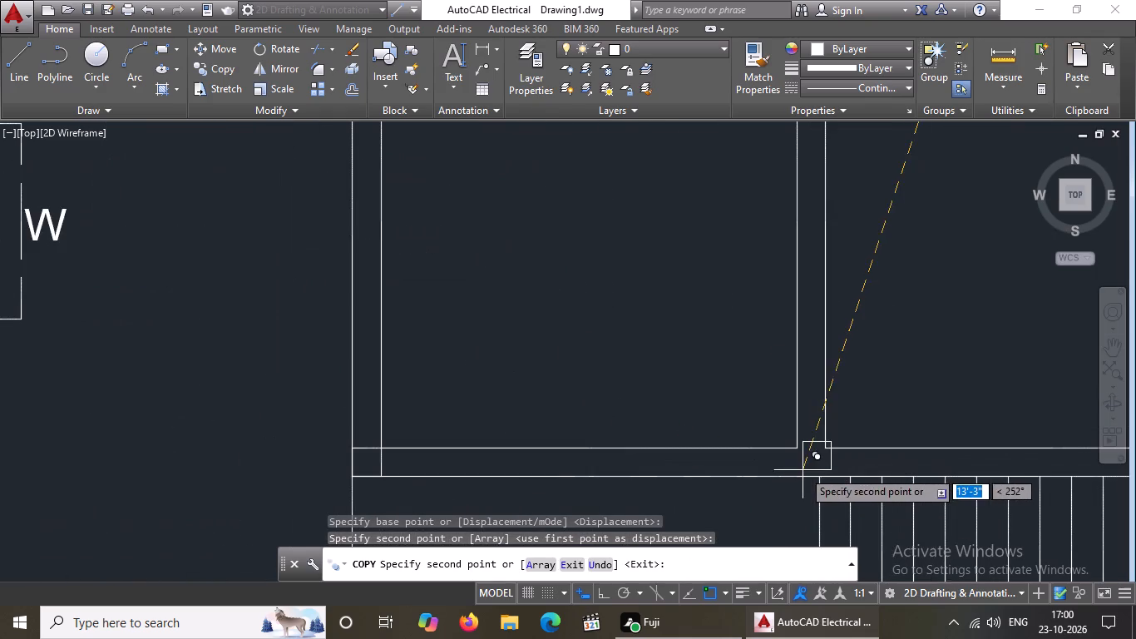
pyautogui.scroll(-3, 795, 455)
pyautogui.press('Escape')
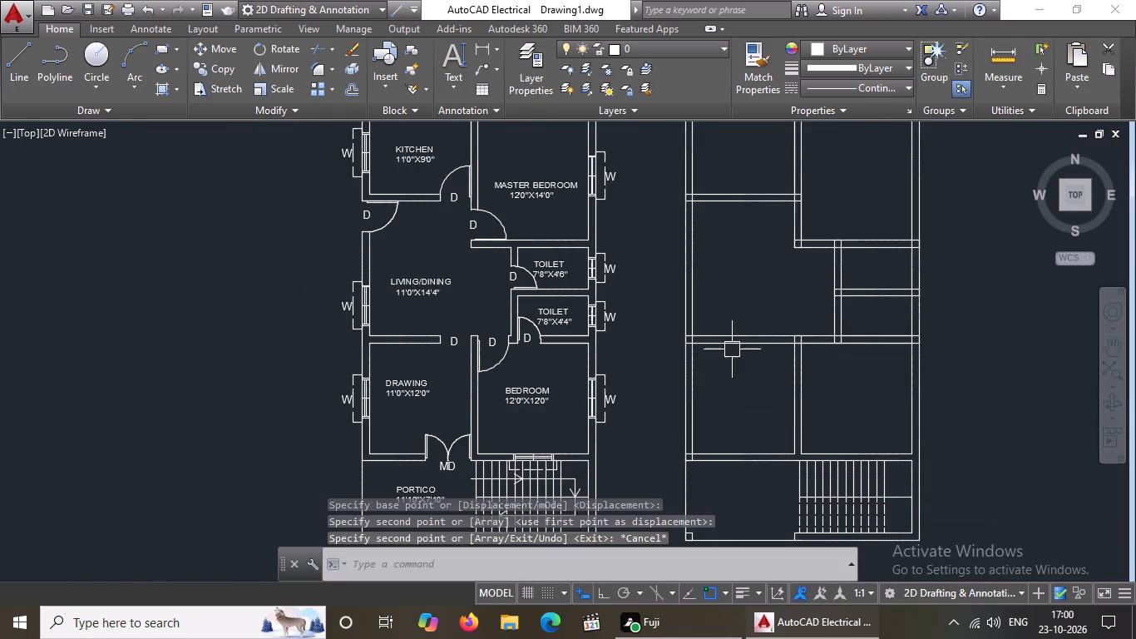
pyautogui.scroll(2, 800, 328)
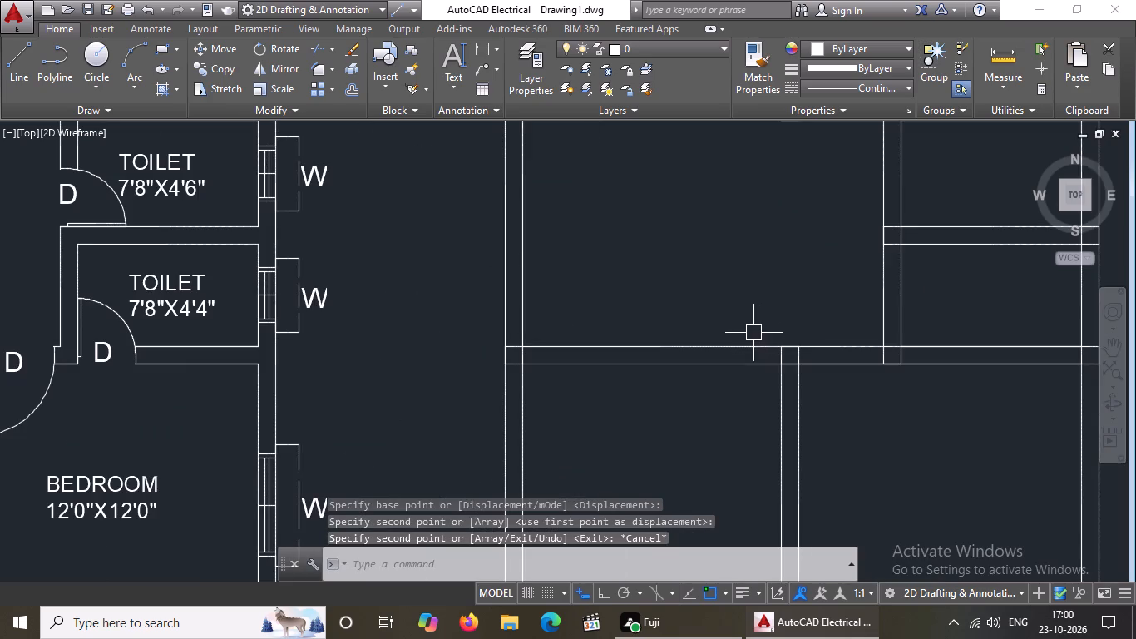
# Copy the square atop the southern rooms' partition by its northwest corner to the partition's south end and that cross wall's east-wall junction.
pyautogui.click(753, 333)
pyautogui.click(827, 392)
pyautogui.click(207, 62)
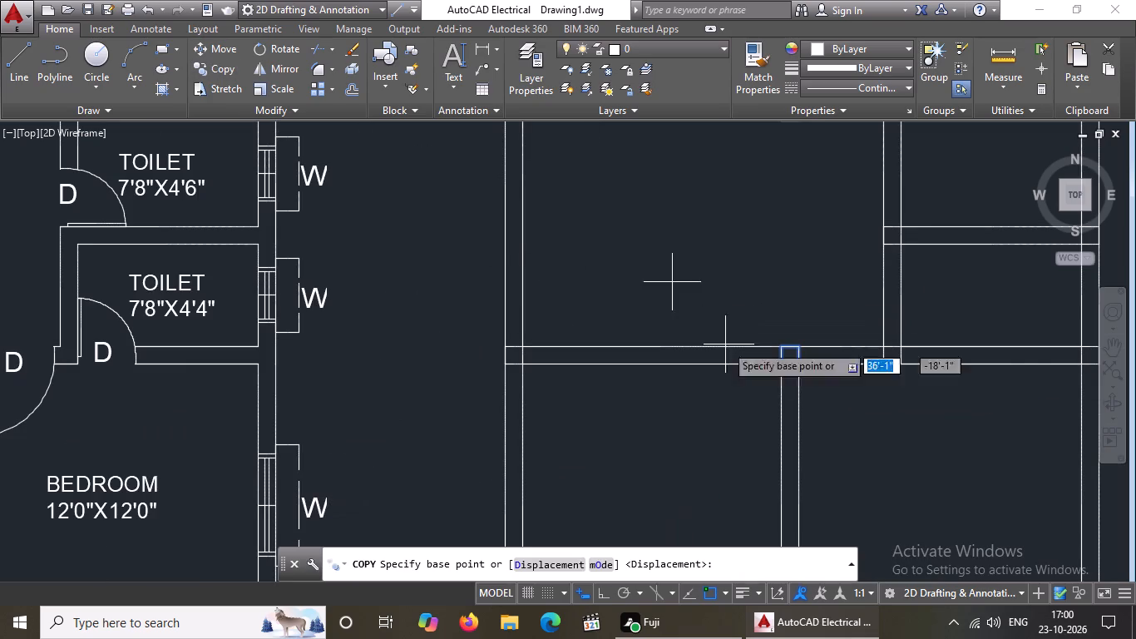
pyautogui.click(783, 346)
pyautogui.scroll(-4, 787, 350)
pyautogui.scroll(4, 794, 451)
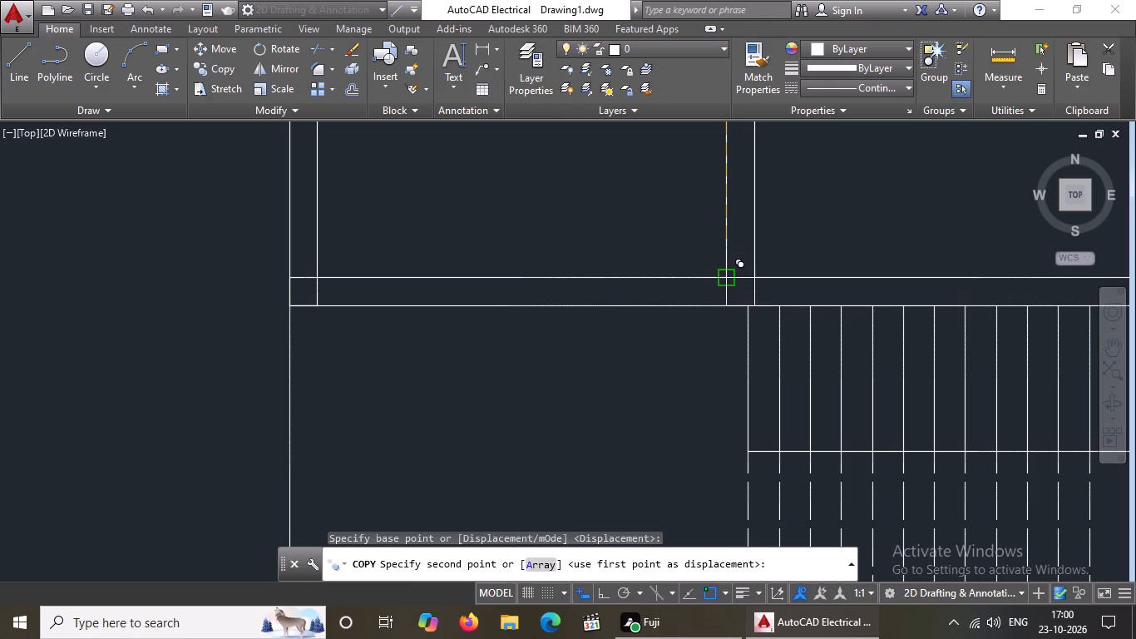
pyautogui.click(725, 278)
pyautogui.scroll(-5, 725, 278)
pyautogui.scroll(3, 813, 290)
pyautogui.scroll(2, 737, 278)
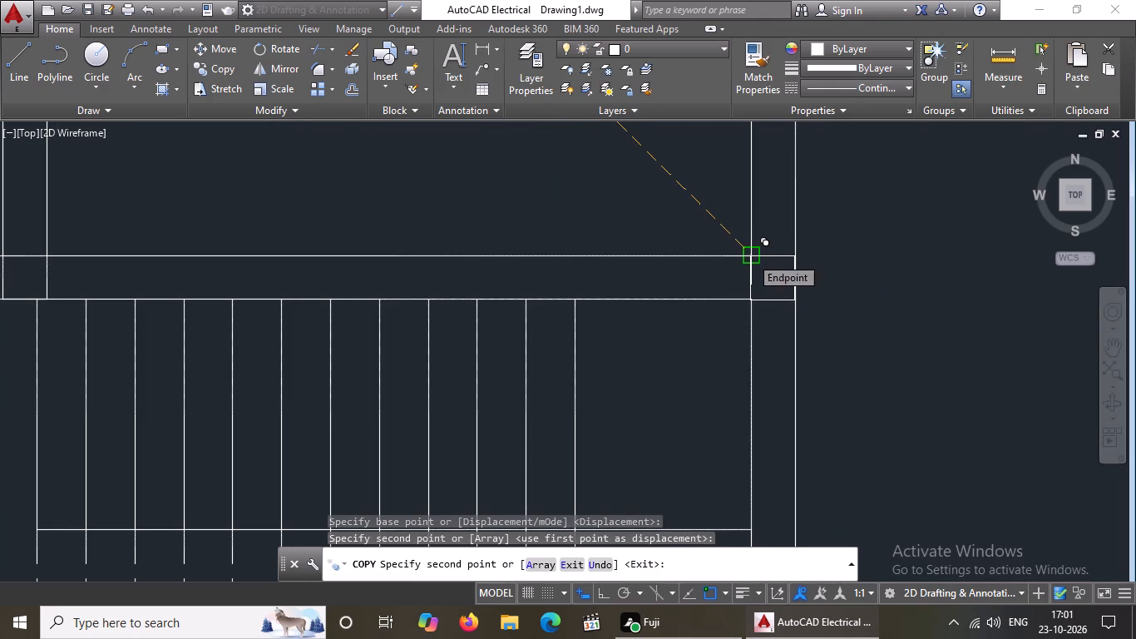
pyautogui.click(750, 255)
# Place two more copies of the square at the west end and southeast corner of the staircase's south wall, ending the Copy command.
pyautogui.scroll(-4, 750, 255)
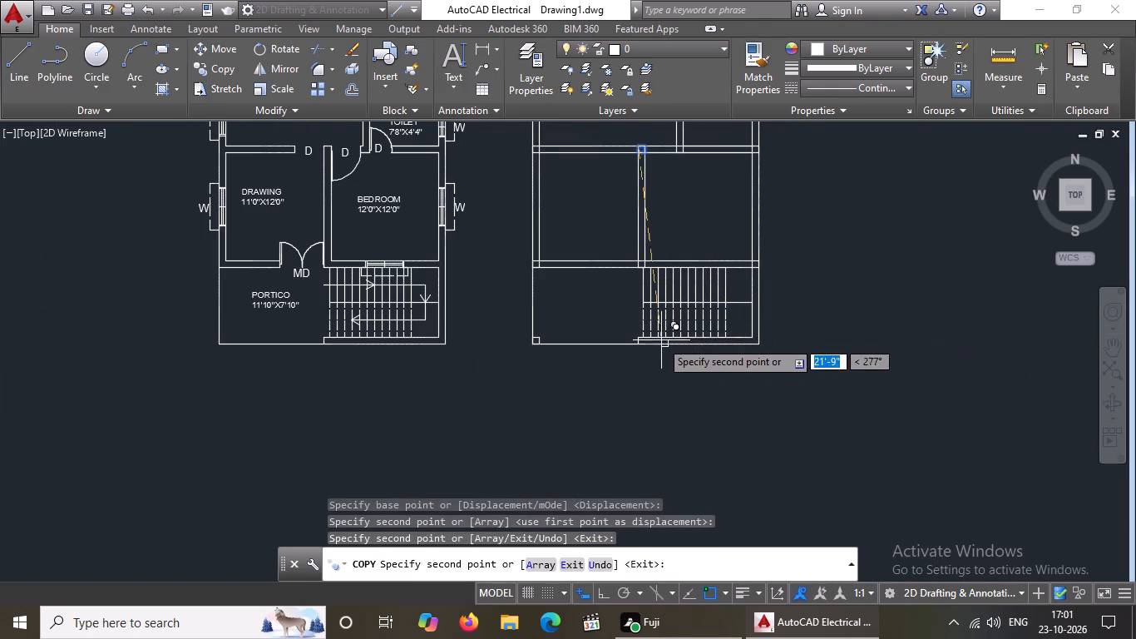
pyautogui.scroll(4, 645, 336)
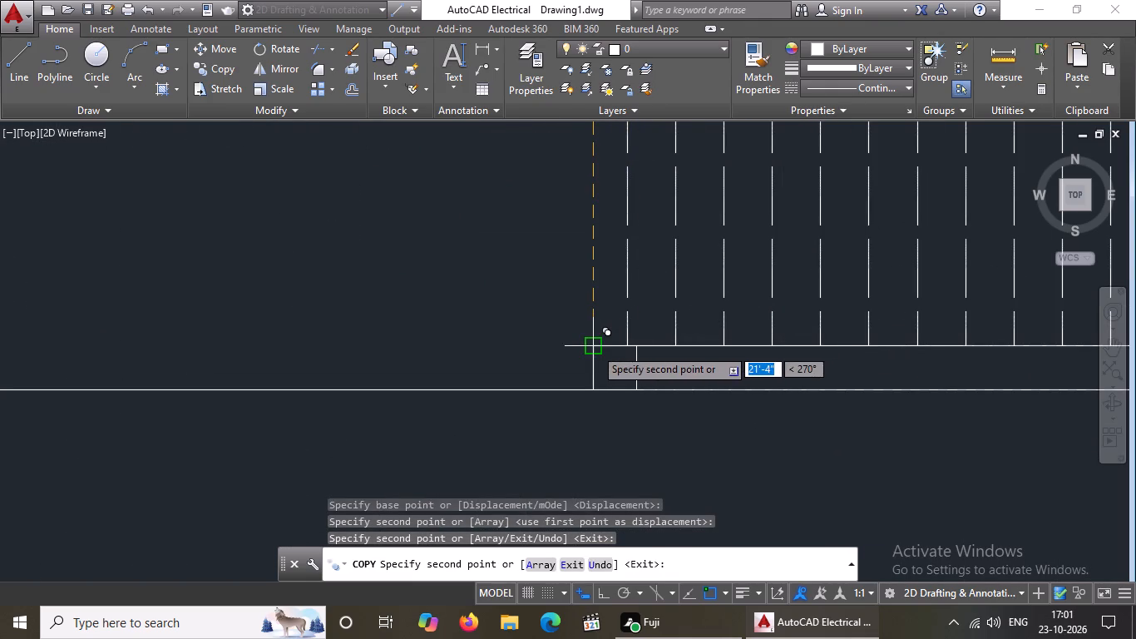
pyautogui.click(594, 348)
pyautogui.scroll(-4, 659, 340)
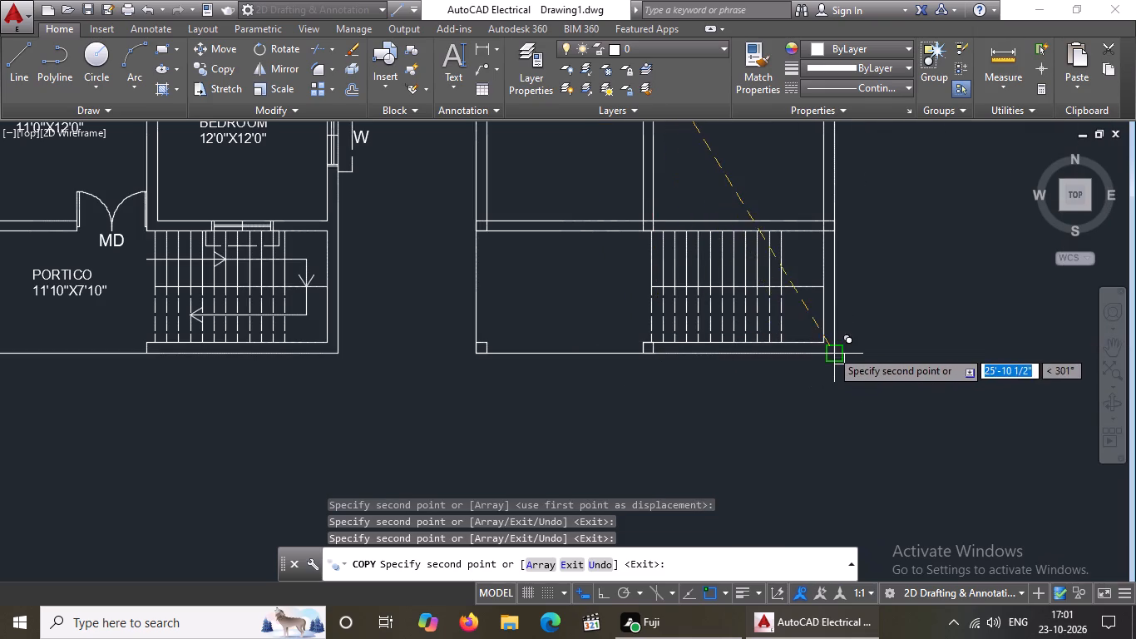
pyautogui.scroll(2, 831, 349)
pyautogui.click(807, 330)
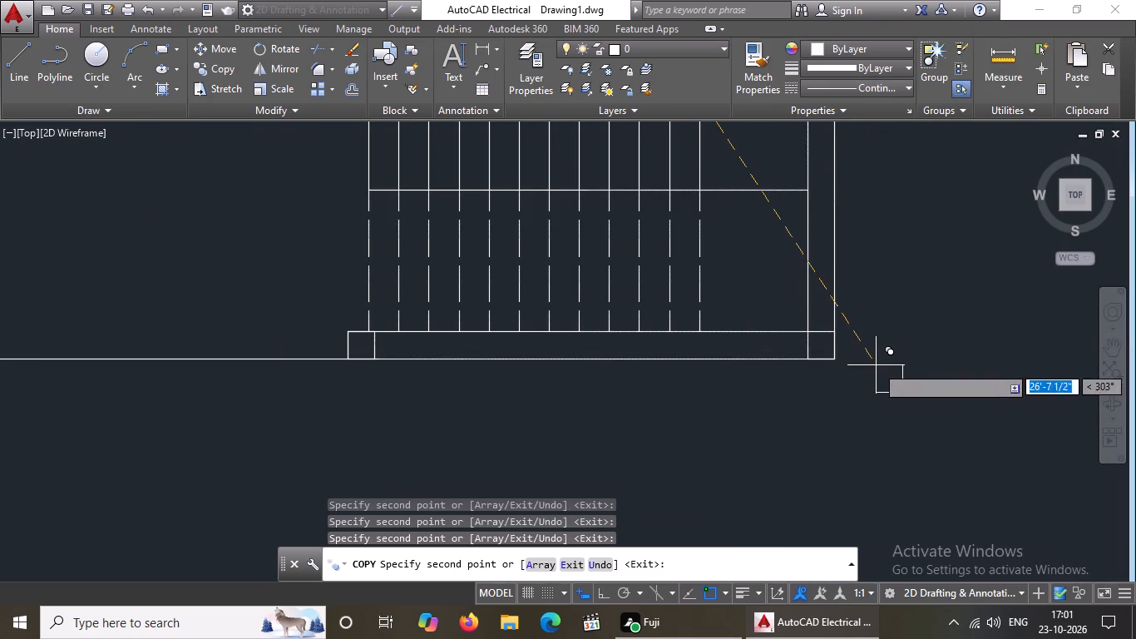
pyautogui.press('Escape')
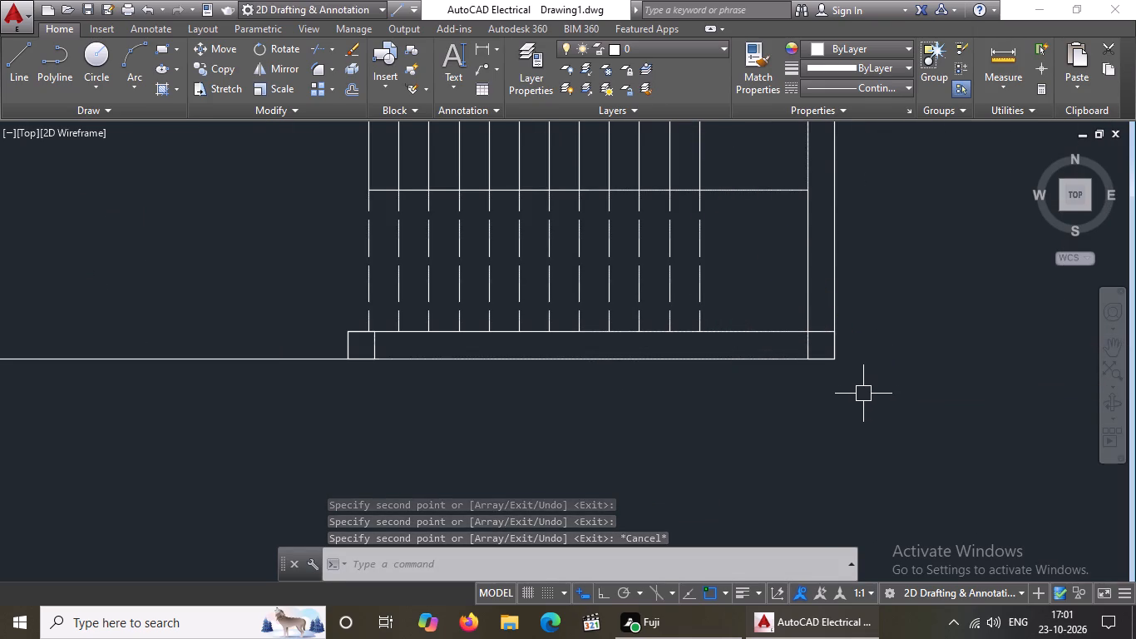
pyautogui.scroll(1, 863, 394)
pyautogui.scroll(-2, 718, 472)
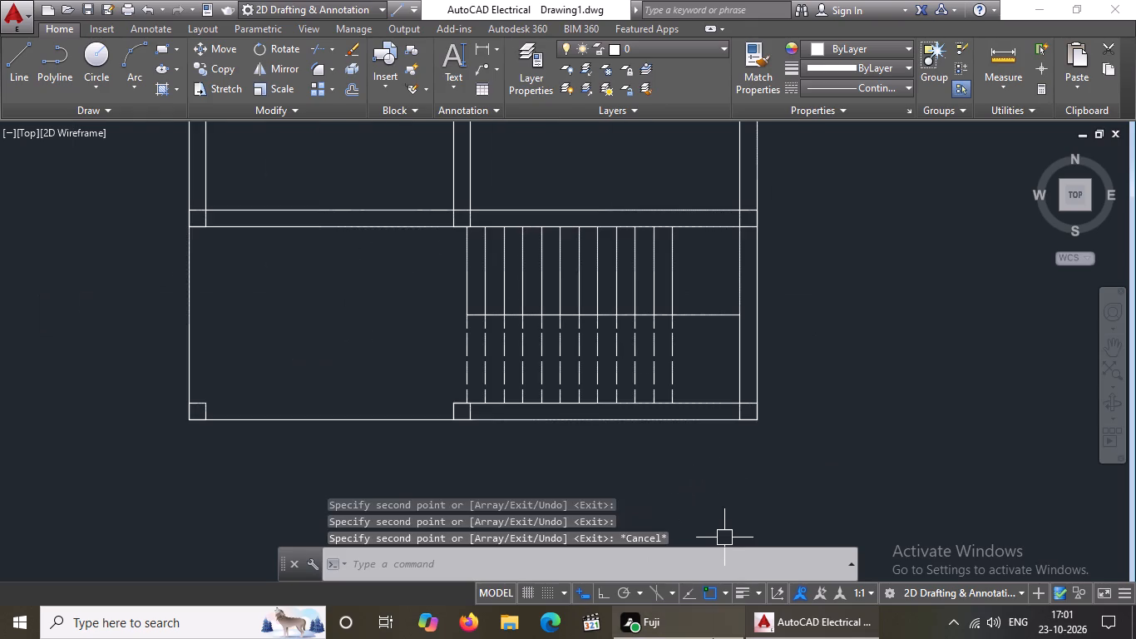
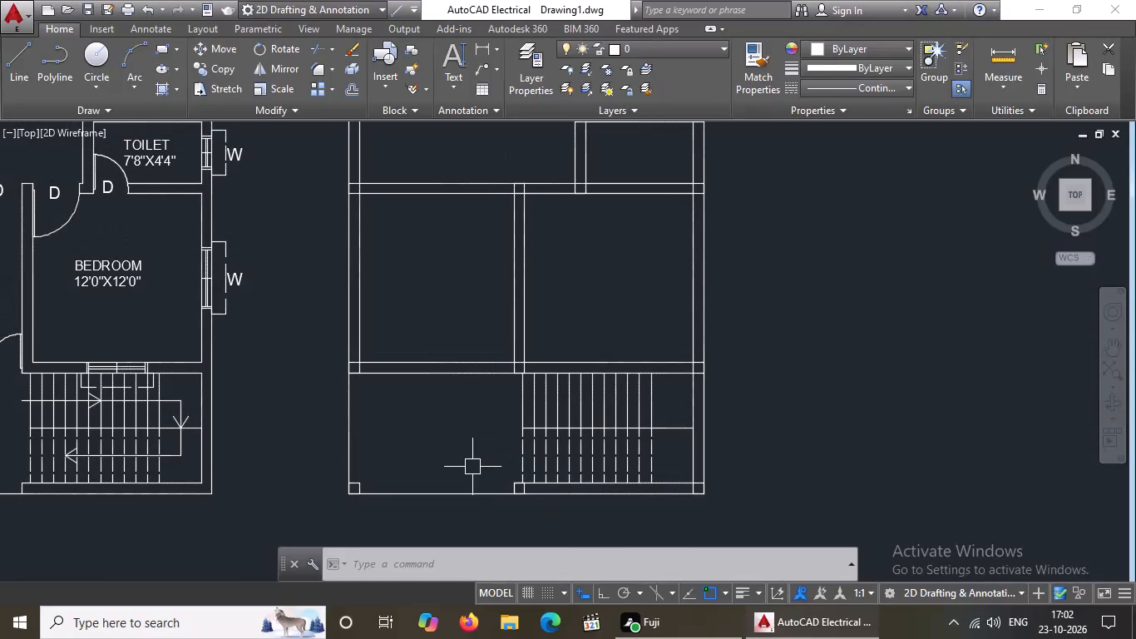
# Draw two crossing diagonal lines corner to corner in the column square at the open portico area's southwest corner.
pyautogui.moveTo(471, 466); pyautogui.dragTo(481, 503, button='middle')
pyautogui.moveTo(490, 492); pyautogui.dragTo(477, 438, button='middle')
pyautogui.moveTo(477, 438); pyautogui.dragTo(474, 422, button='middle')
pyautogui.press('Escape')
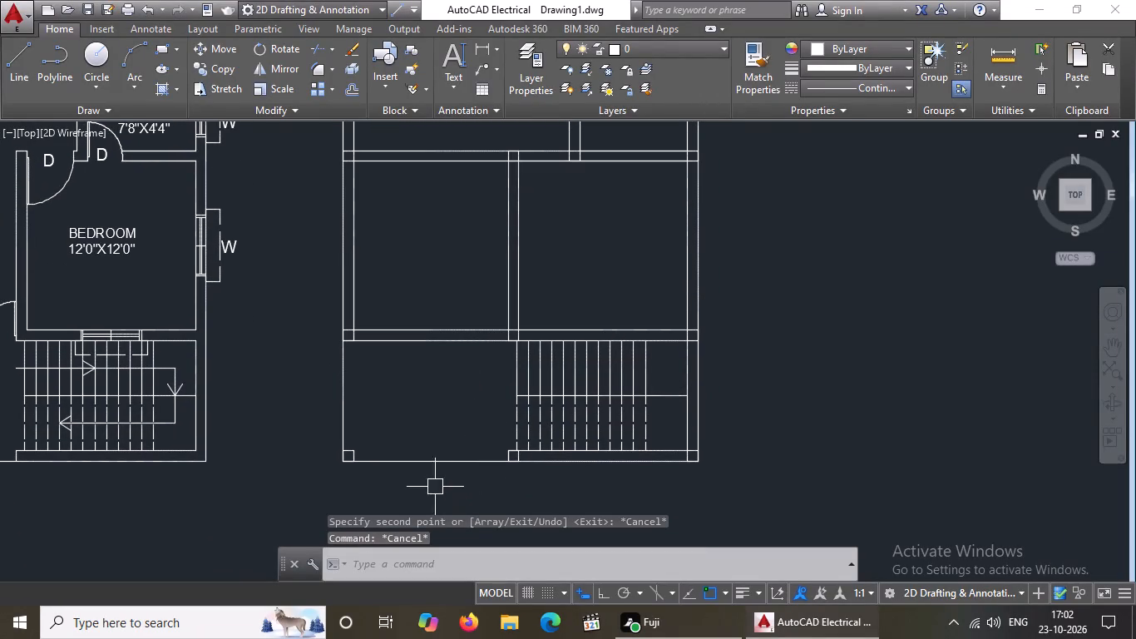
pyautogui.scroll(1, 347, 471)
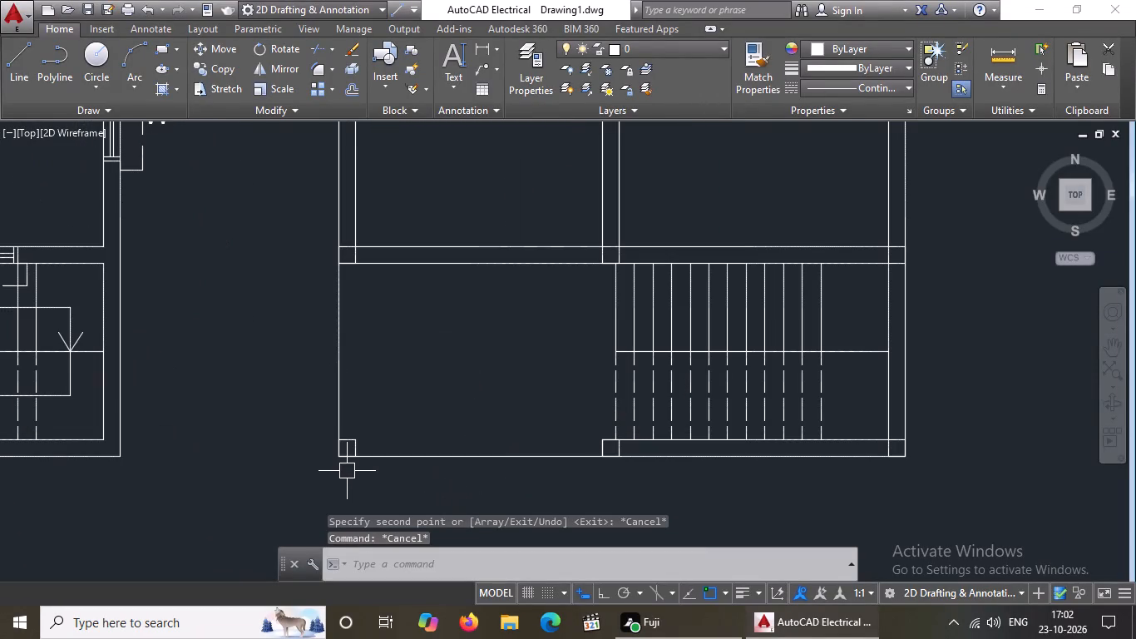
pyautogui.click(10, 67)
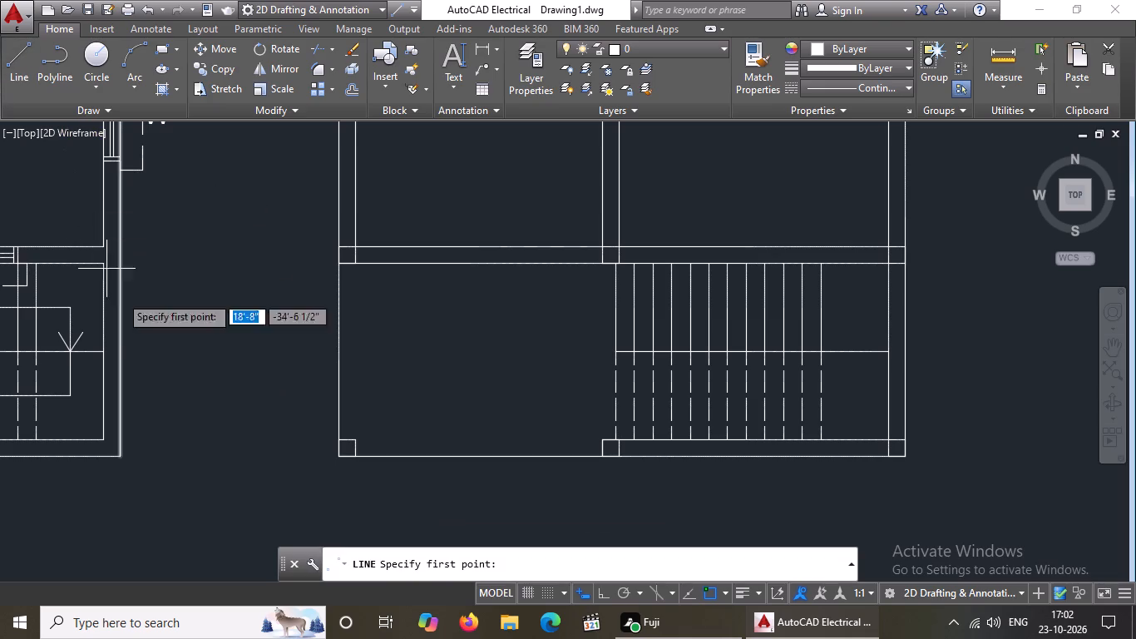
pyautogui.click(338, 459)
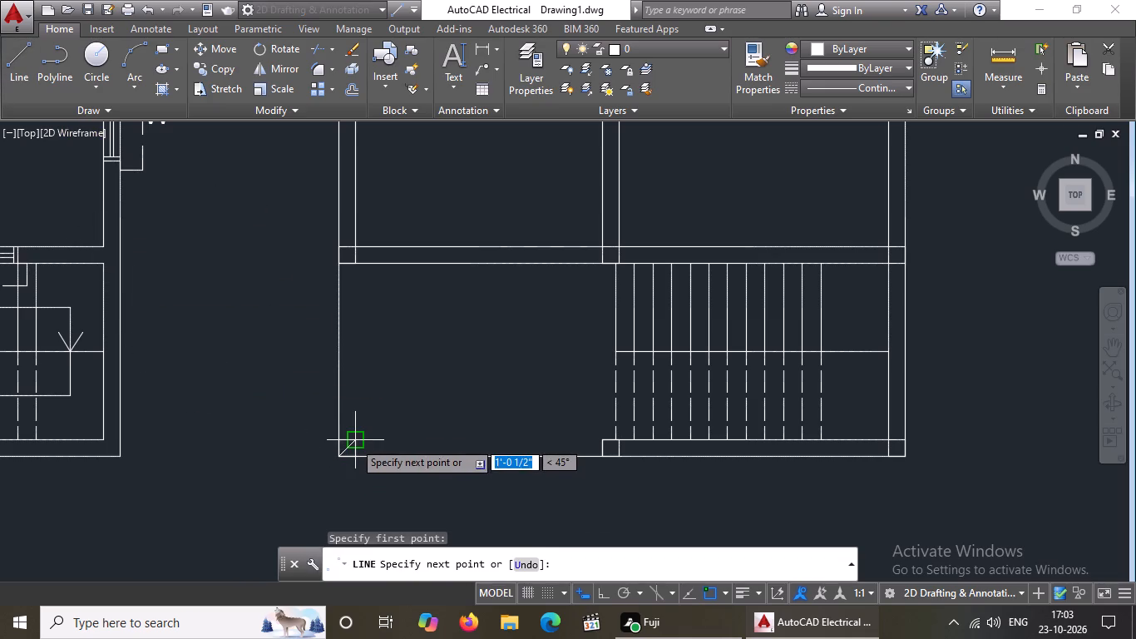
pyautogui.click(354, 439)
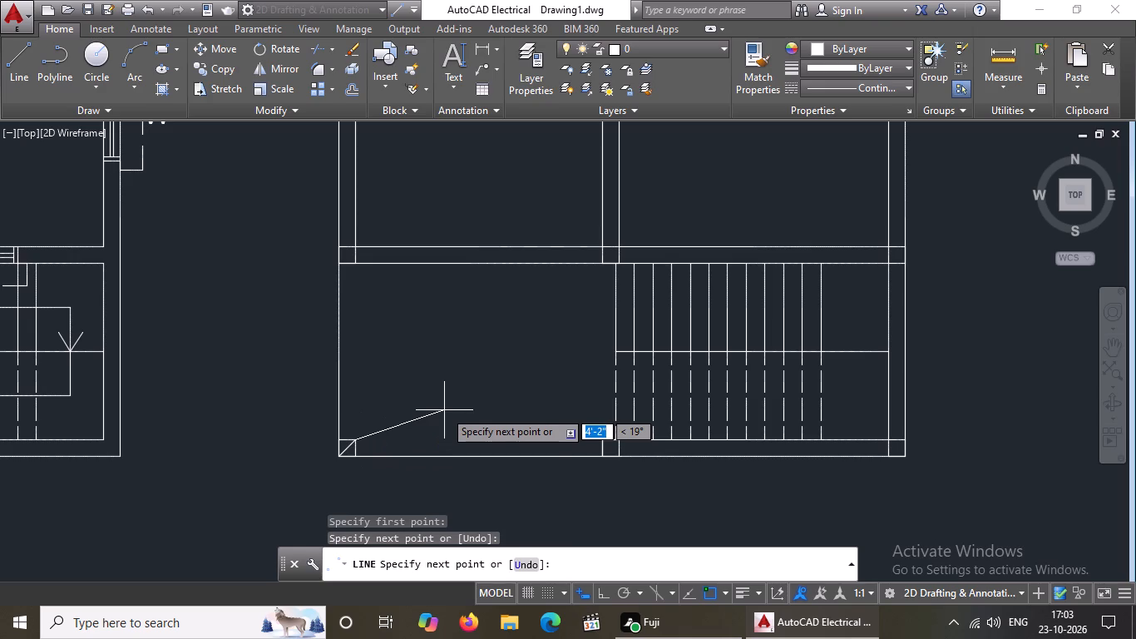
pyautogui.press('Escape')
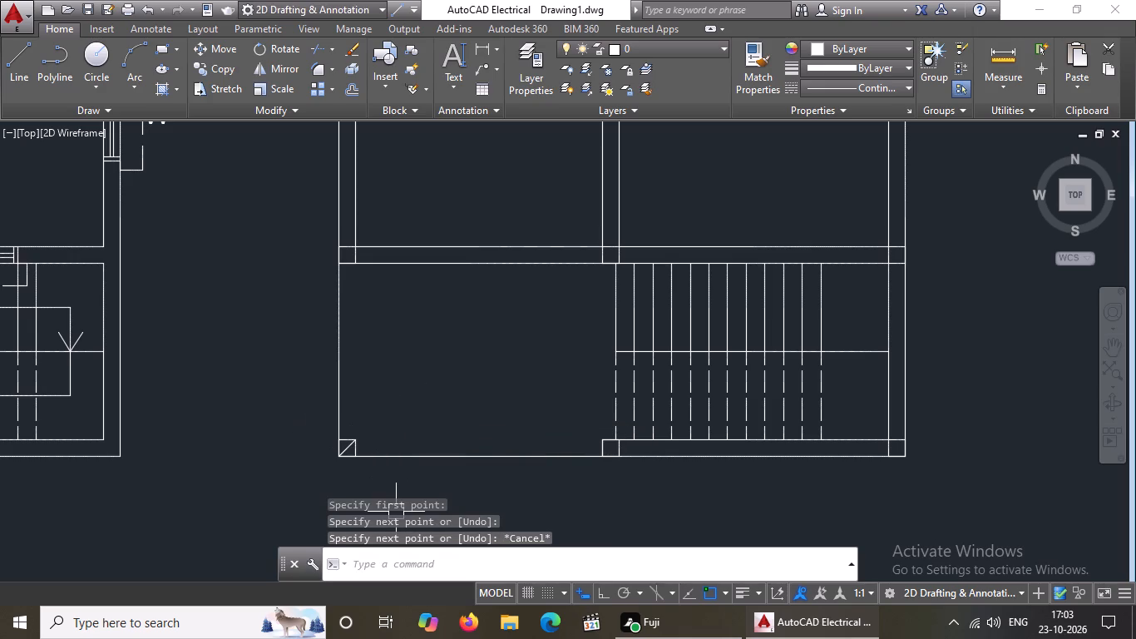
pyautogui.press('l')
pyautogui.press('Return')
pyautogui.scroll(2, 324, 488)
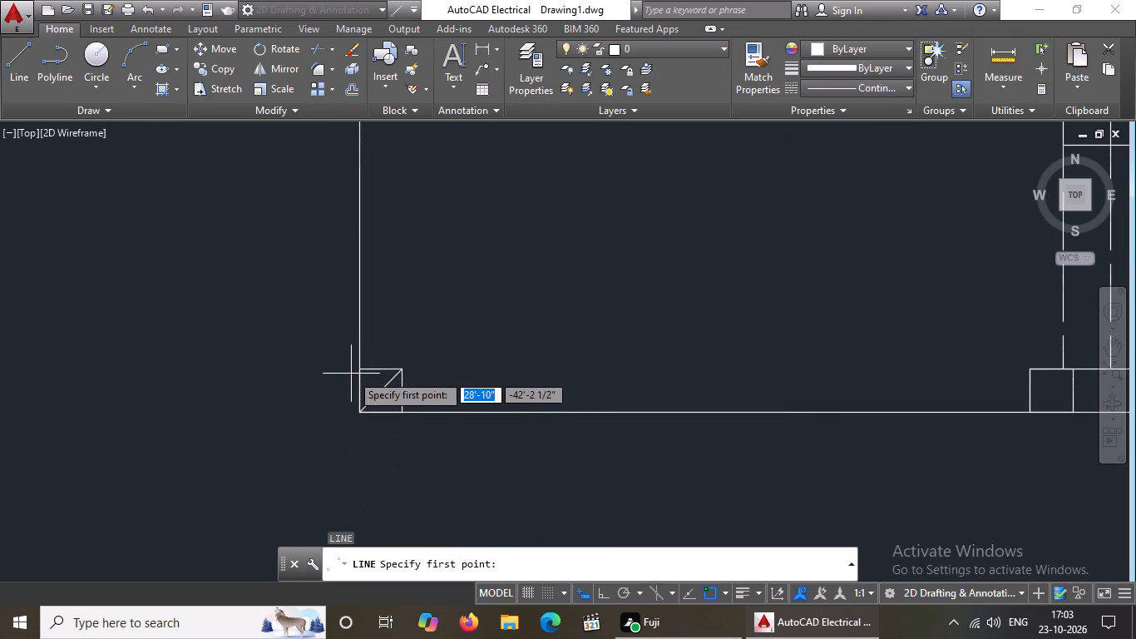
pyautogui.click(360, 370)
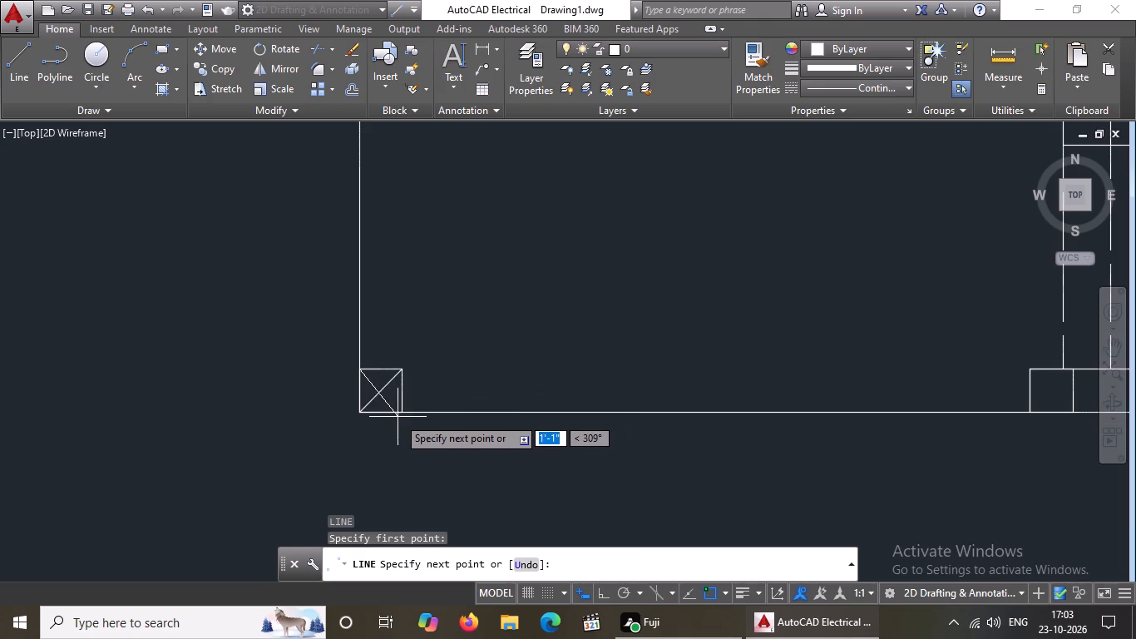
pyautogui.click(401, 413)
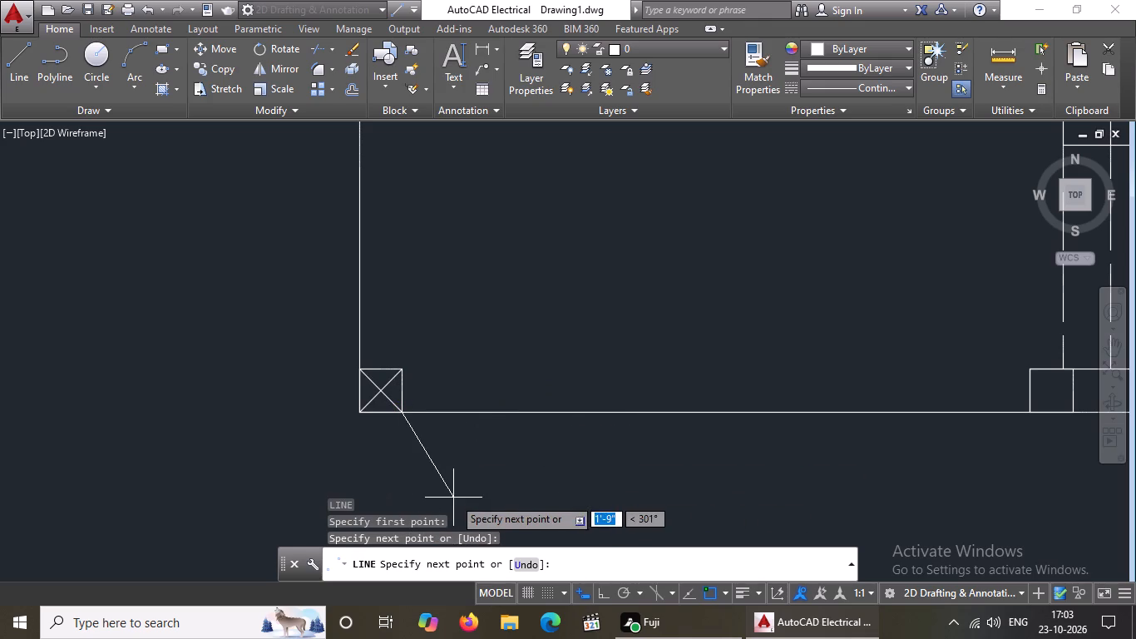
pyautogui.press('Escape')
# Draw two crossing diagonal lines in the column square at the west end of the staircase's south wall.
pyautogui.press('l')
pyautogui.press('Return')
pyautogui.scroll(-4, 496, 453)
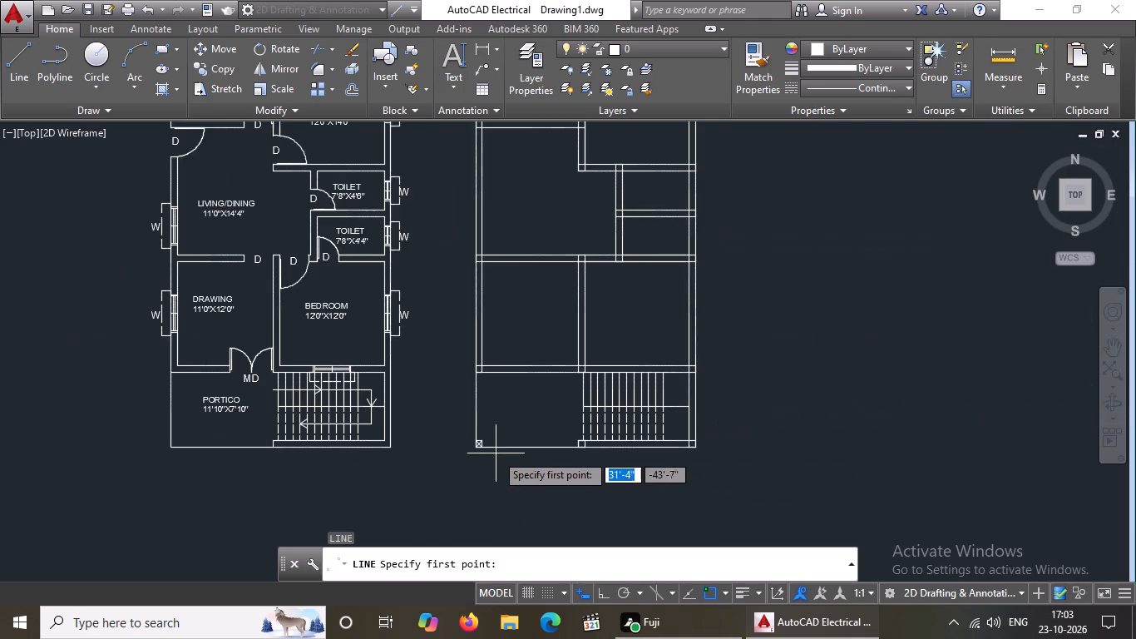
pyautogui.scroll(3, 552, 438)
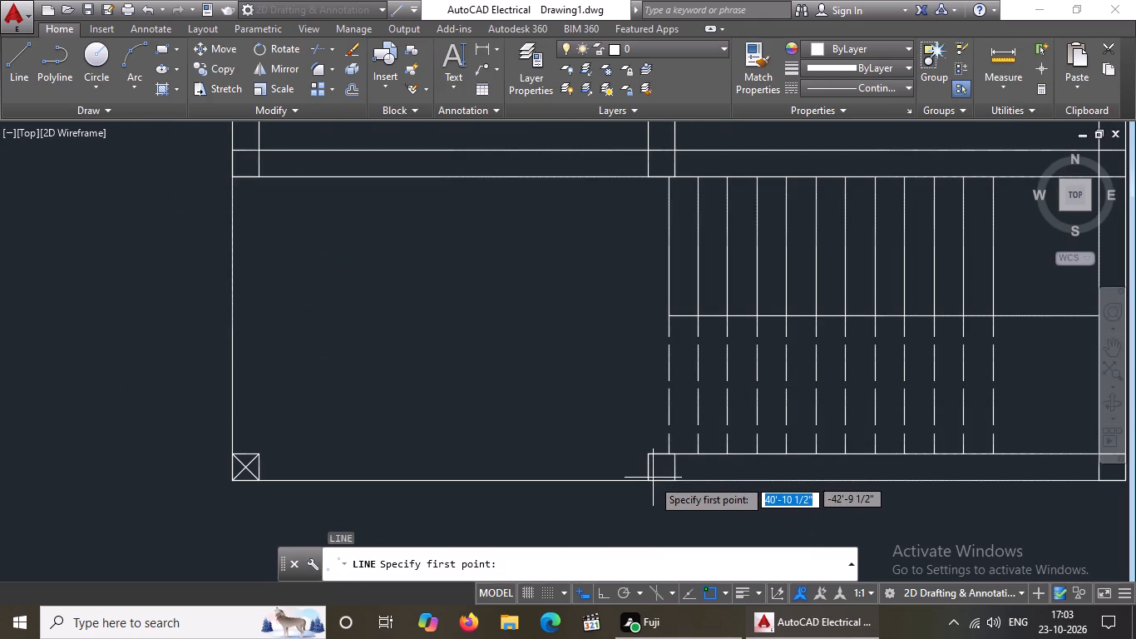
pyautogui.click(649, 484)
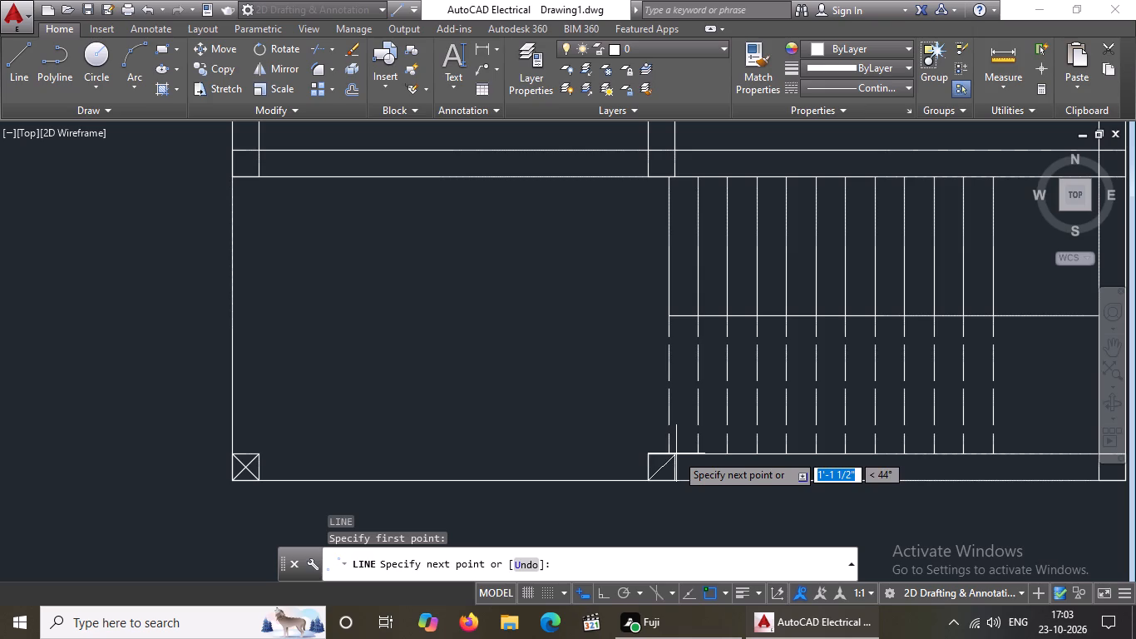
pyautogui.click(674, 455)
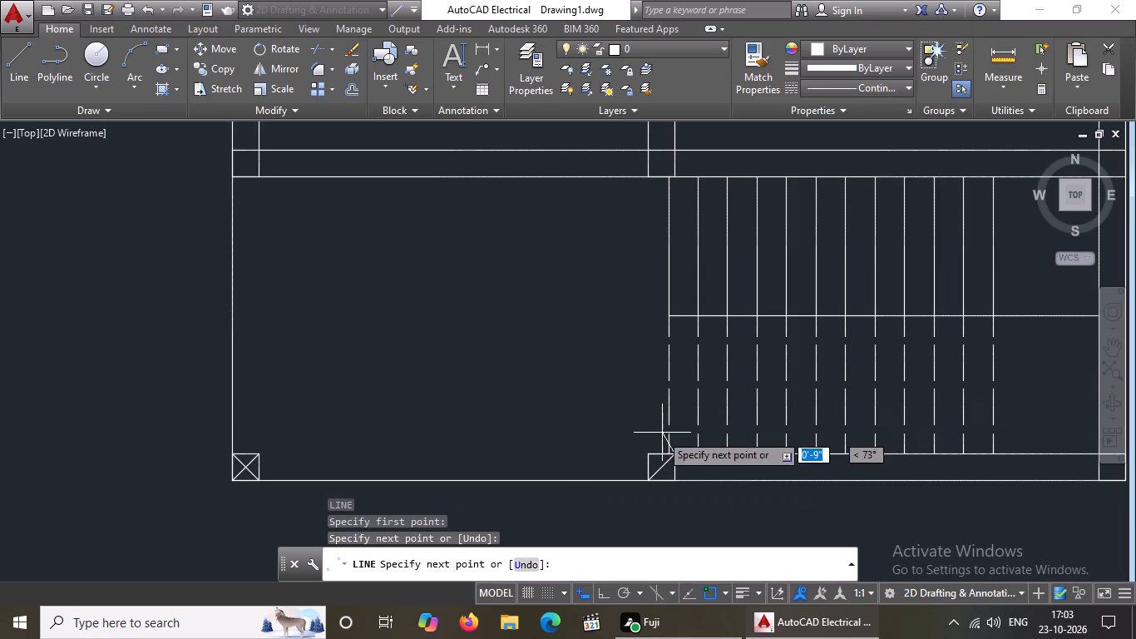
pyautogui.press('Escape')
pyautogui.press('l')
pyautogui.press('Return')
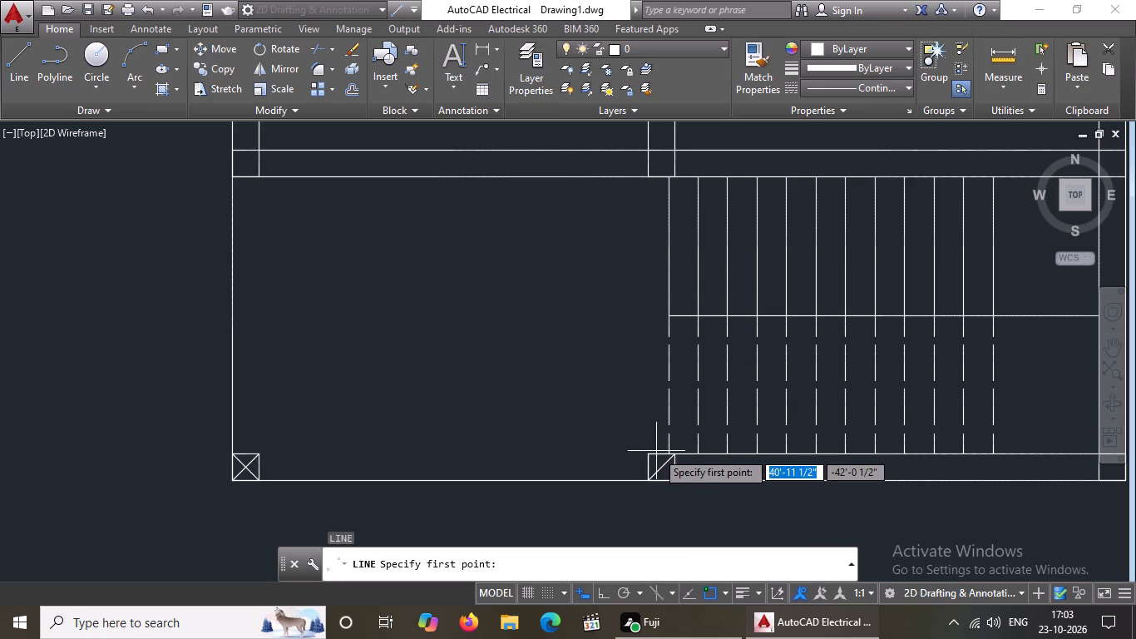
pyautogui.moveTo(649, 457); pyautogui.dragTo(658, 460)
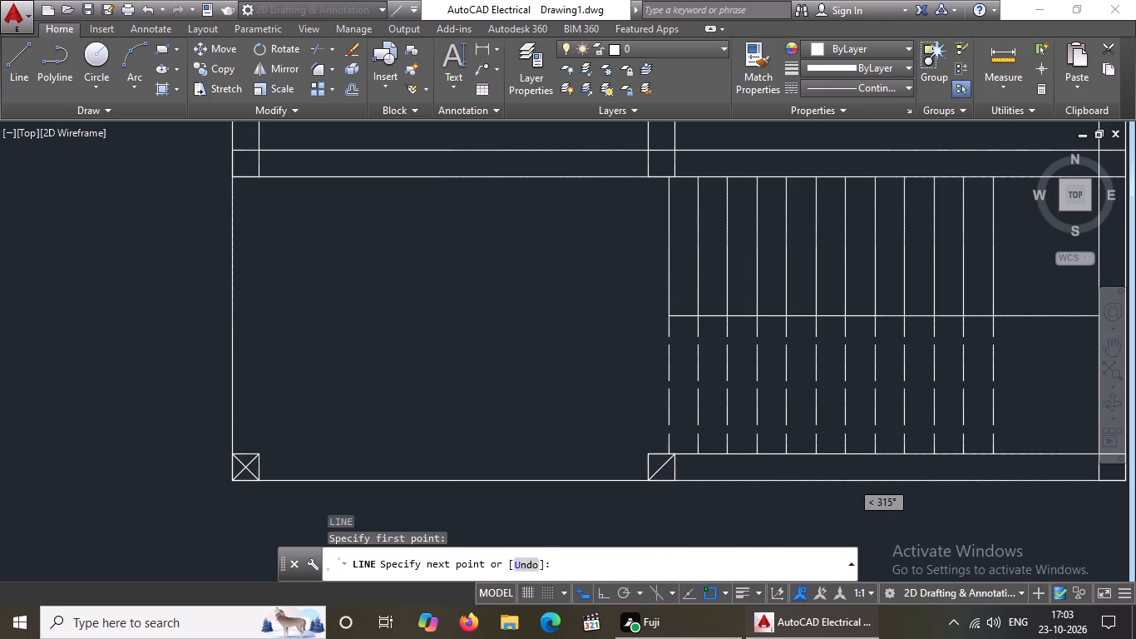
pyautogui.click(675, 481)
pyautogui.press('Escape')
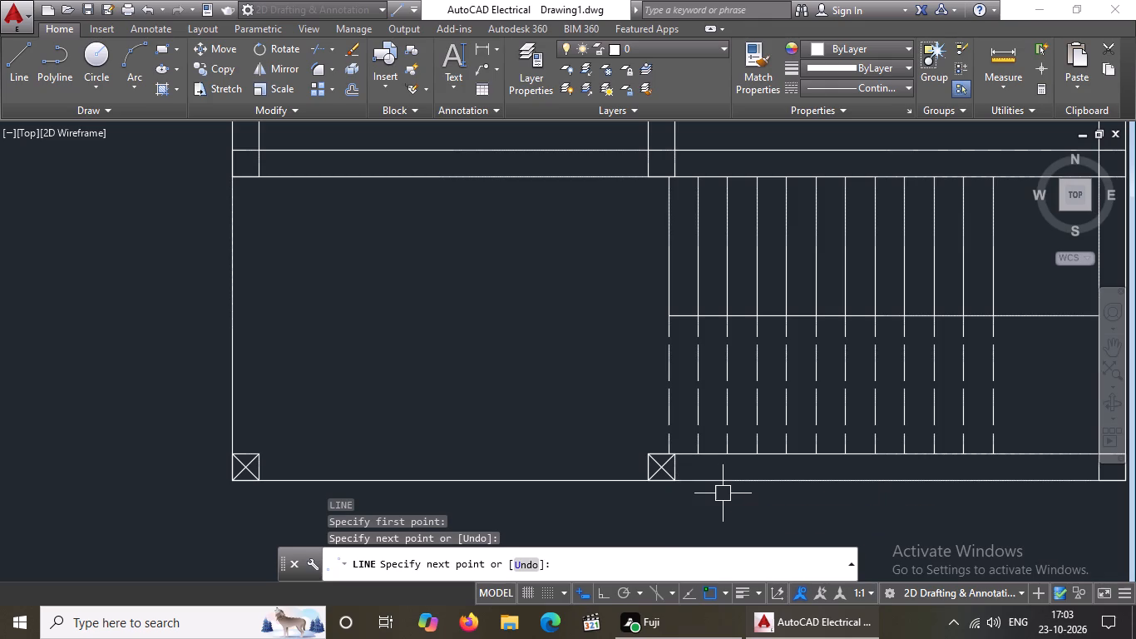
# Draw two crossing diagonal lines in the column square at the staircase's southeast corner.
pyautogui.scroll(-2, 723, 493)
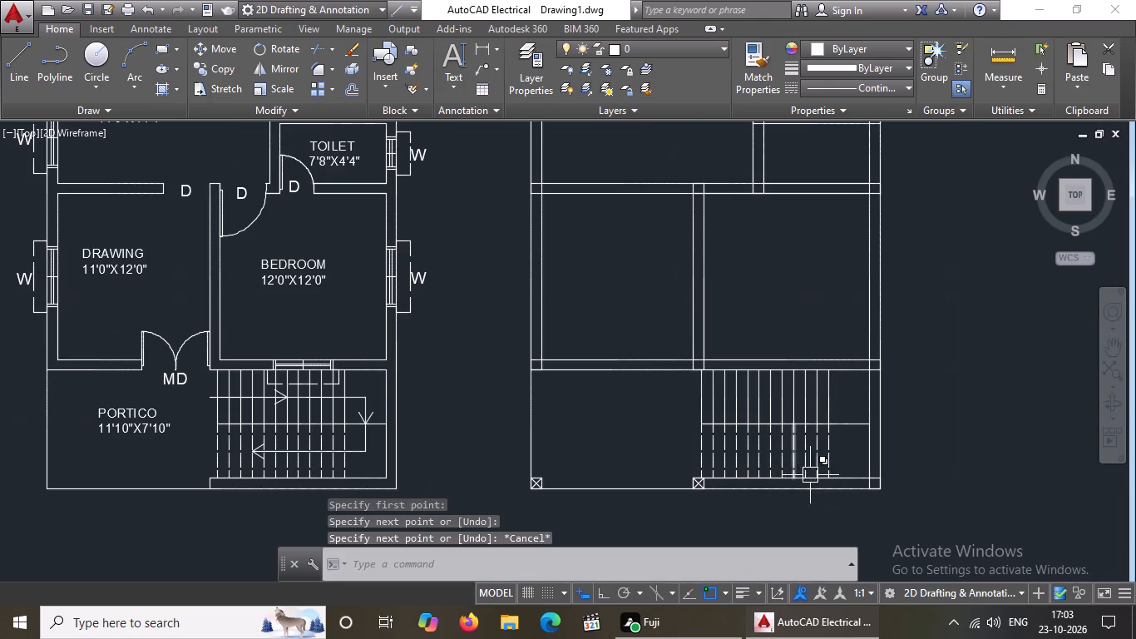
pyautogui.scroll(1, 892, 477)
pyautogui.press('l')
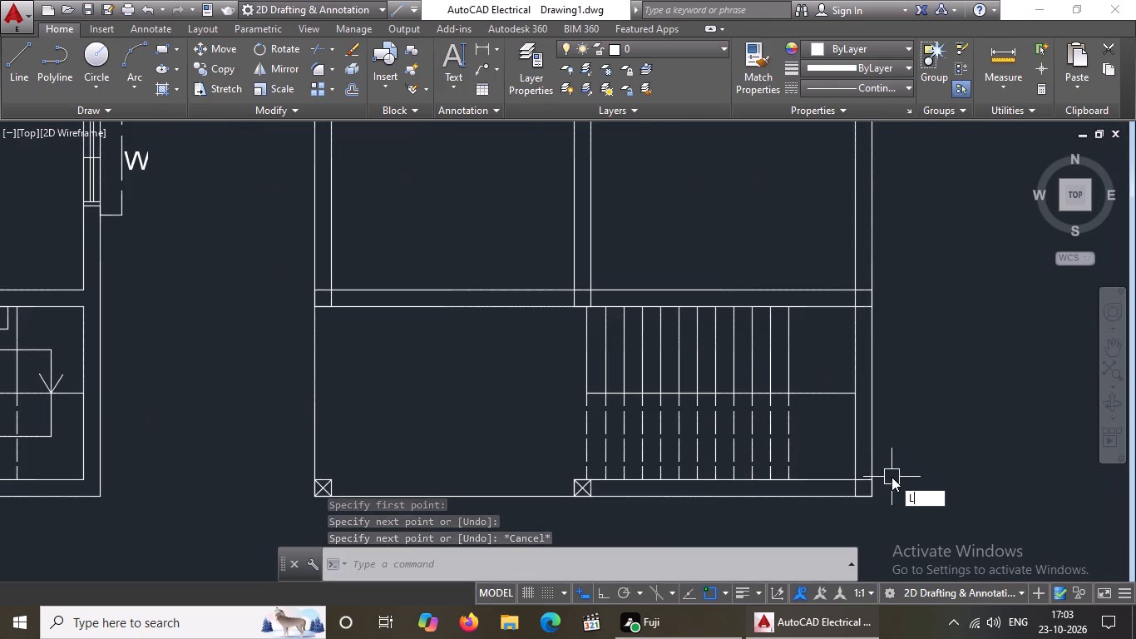
pyautogui.press('Return')
pyautogui.scroll(2, 867, 471)
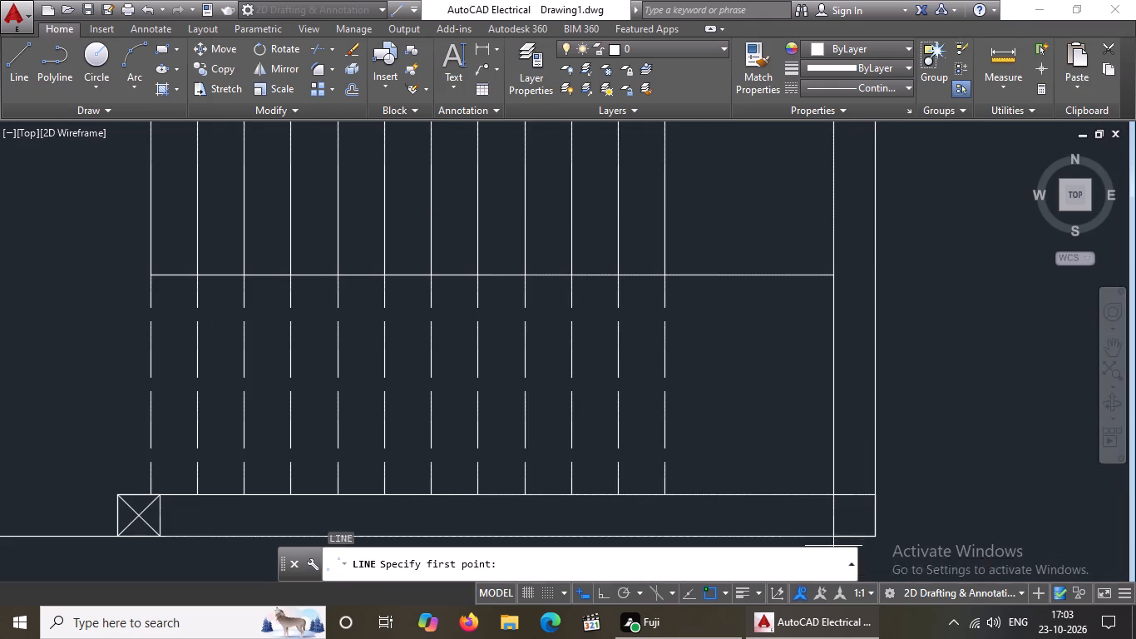
pyautogui.moveTo(839, 532); pyautogui.dragTo(847, 529)
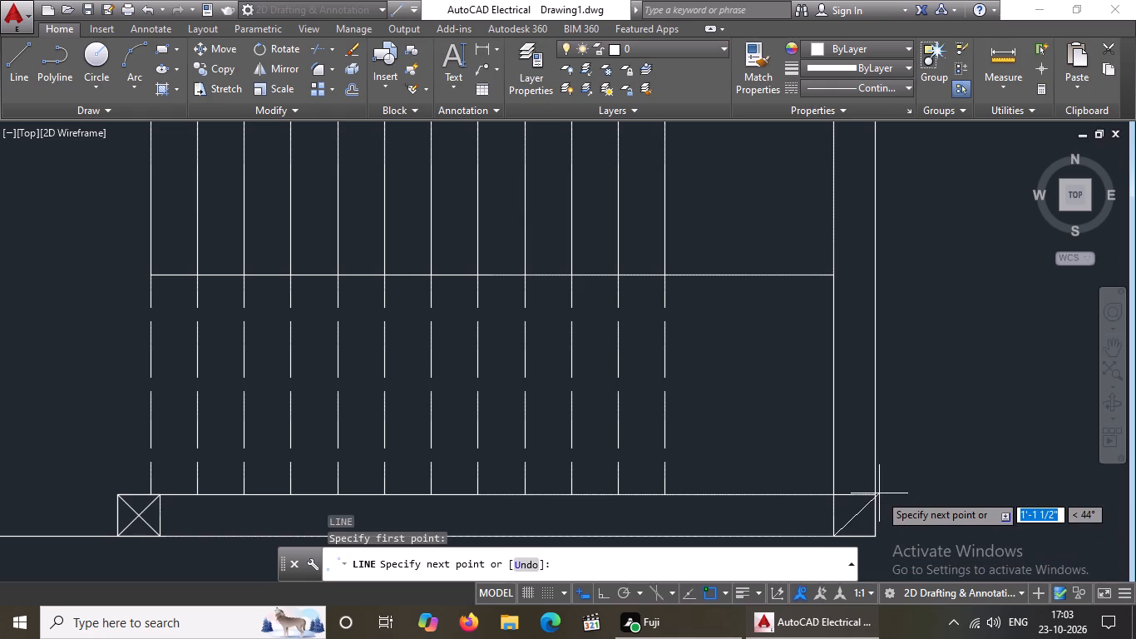
pyautogui.moveTo(875, 496); pyautogui.dragTo(902, 480)
pyautogui.press('Escape')
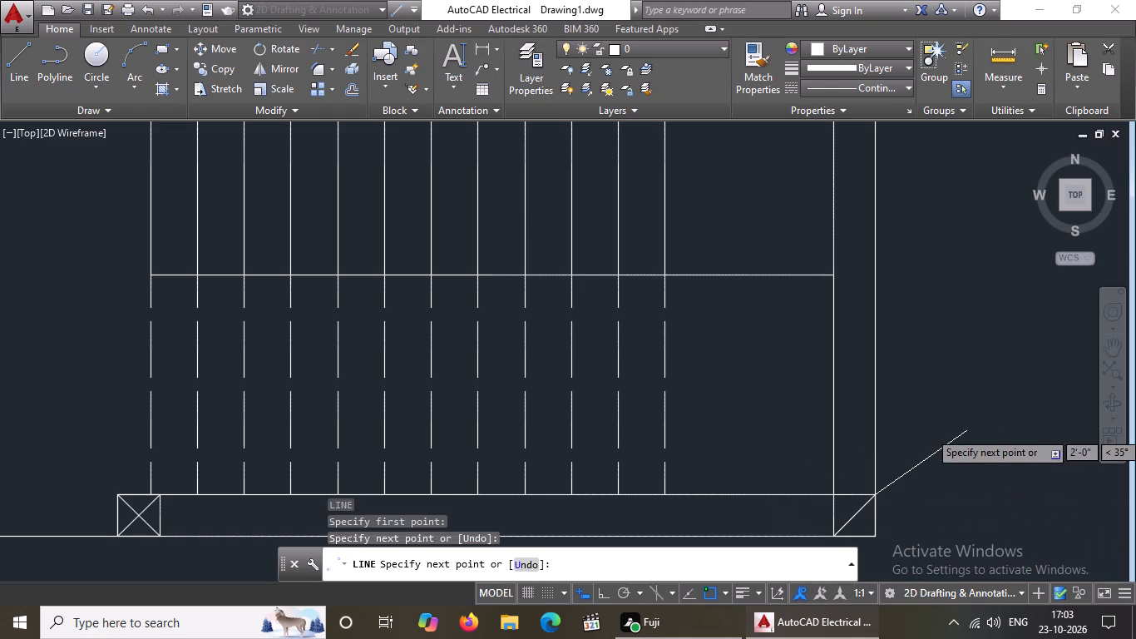
pyautogui.press('l')
pyautogui.press('Return')
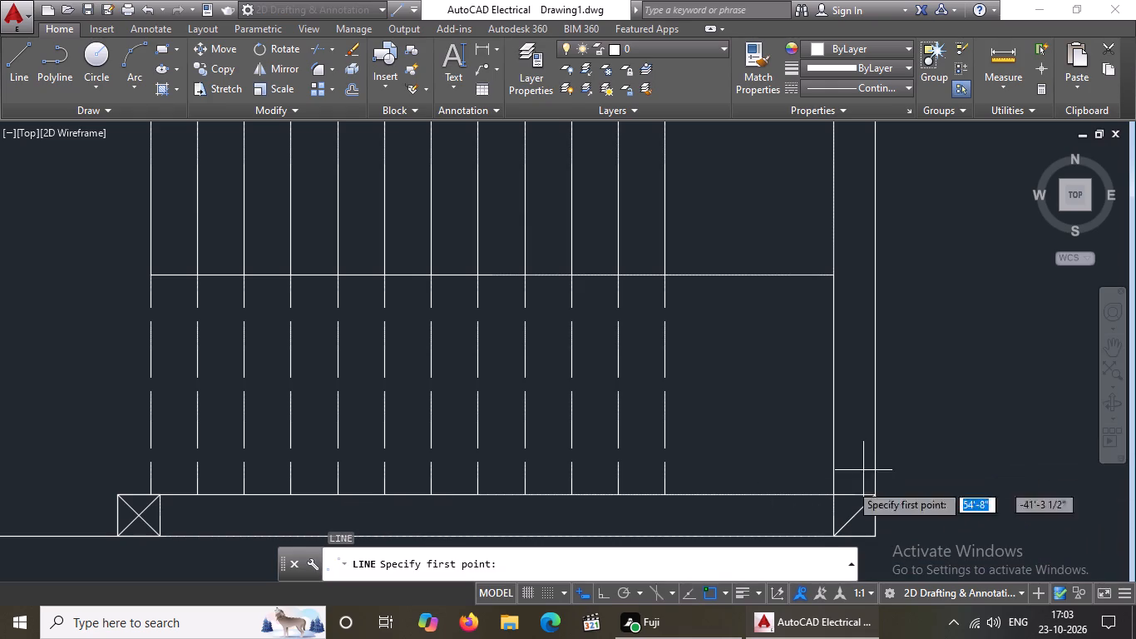
pyautogui.click(835, 495)
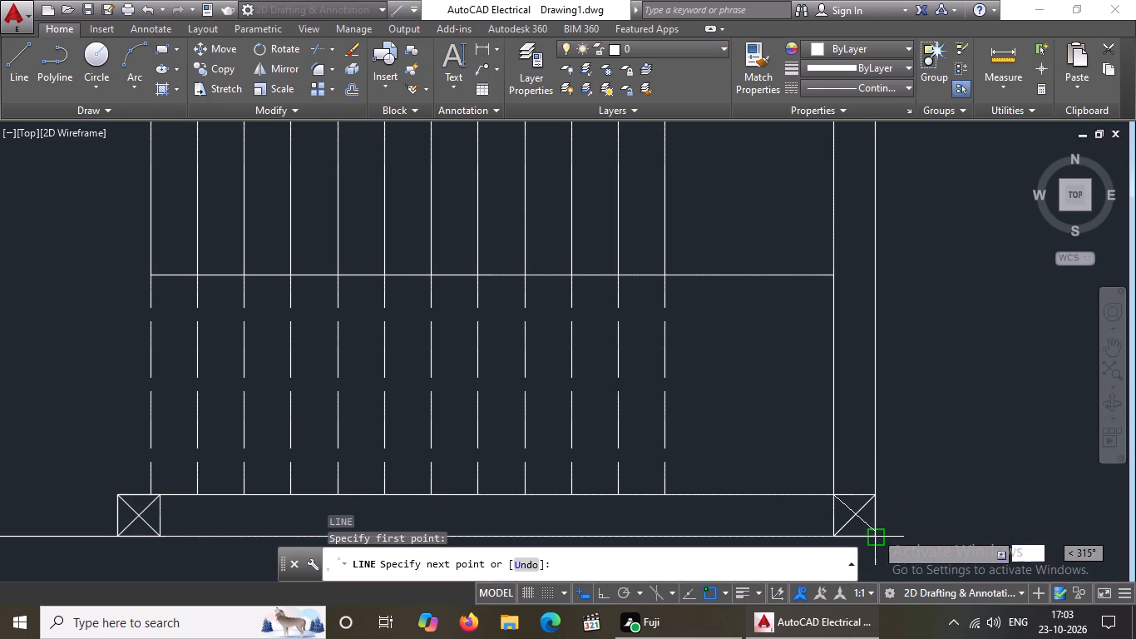
pyautogui.moveTo(876, 534); pyautogui.dragTo(951, 519)
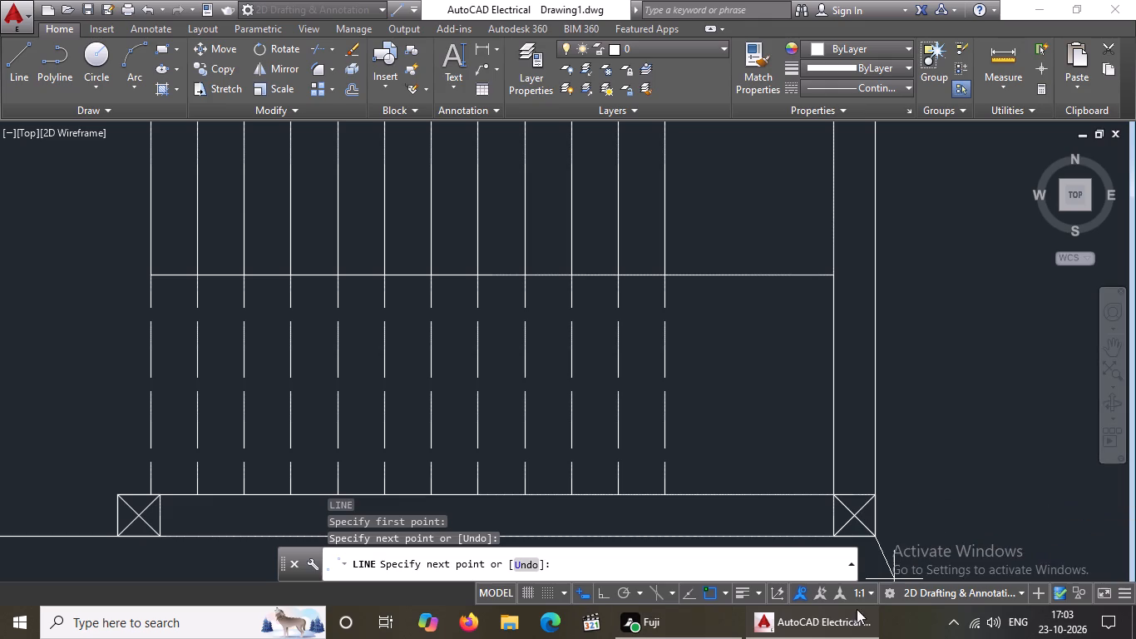
pyautogui.press('Escape')
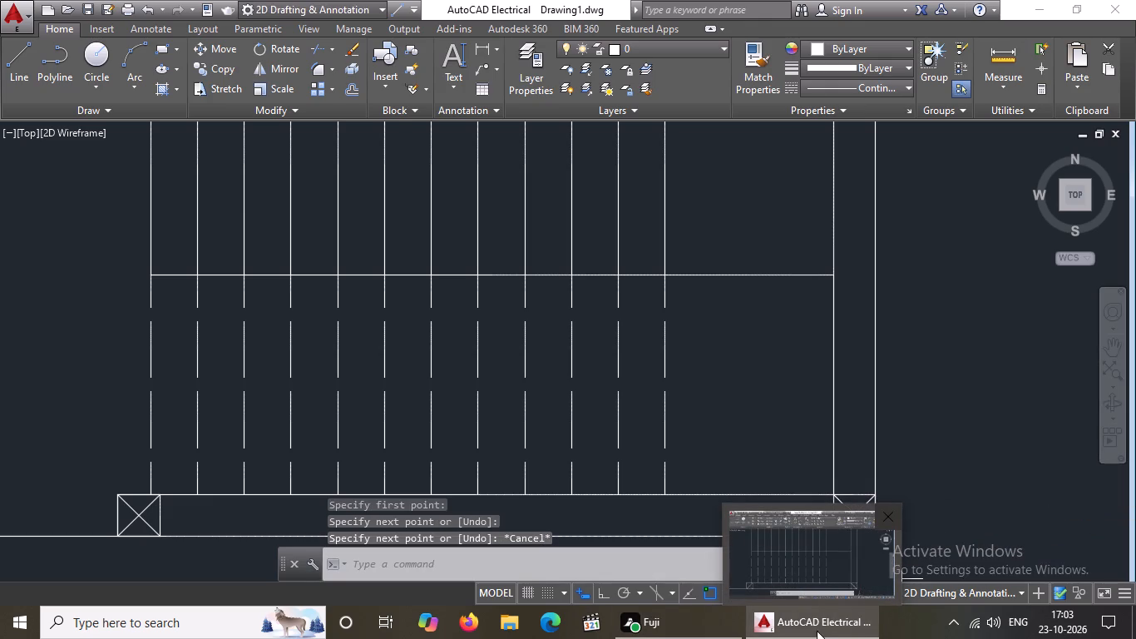
# Draw a diagonal from southwest to northeast corner of the column square where the southern rooms' south wall meets the west wall.
pyautogui.scroll(-3, 735, 585)
pyautogui.scroll(-2, 709, 480)
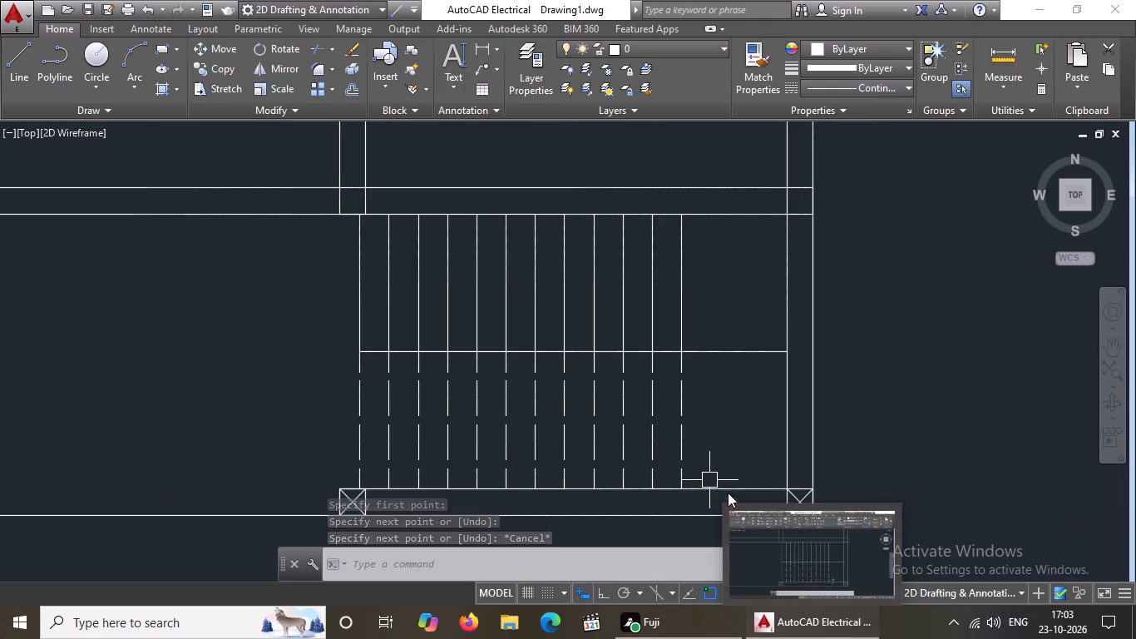
pyautogui.scroll(-1, 742, 428)
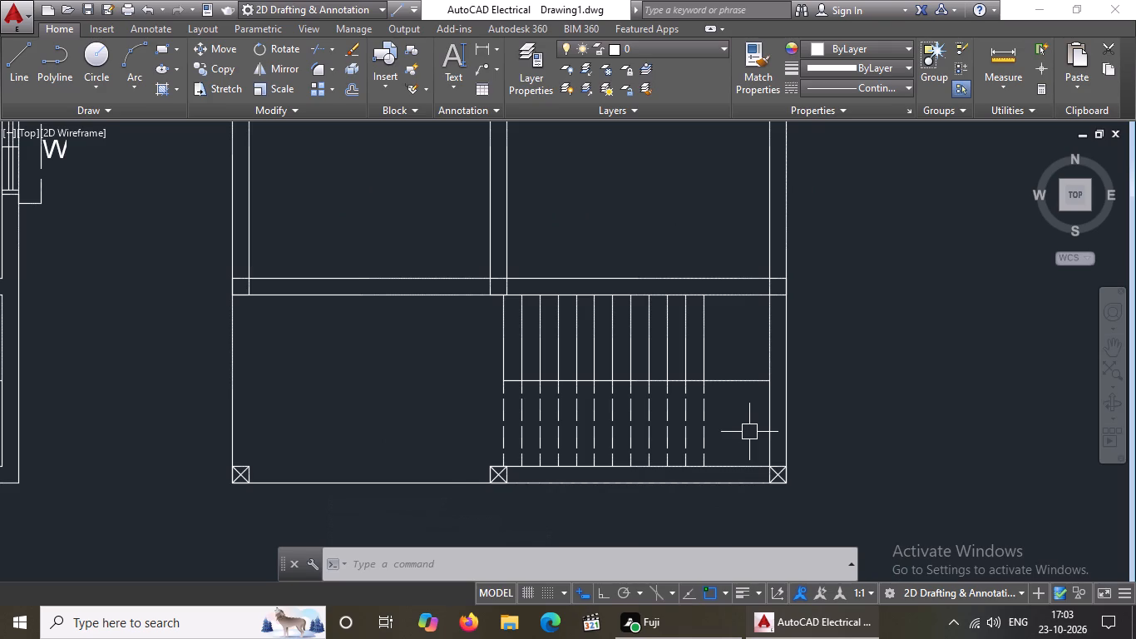
pyautogui.moveTo(810, 376); pyautogui.dragTo(826, 443, button='middle')
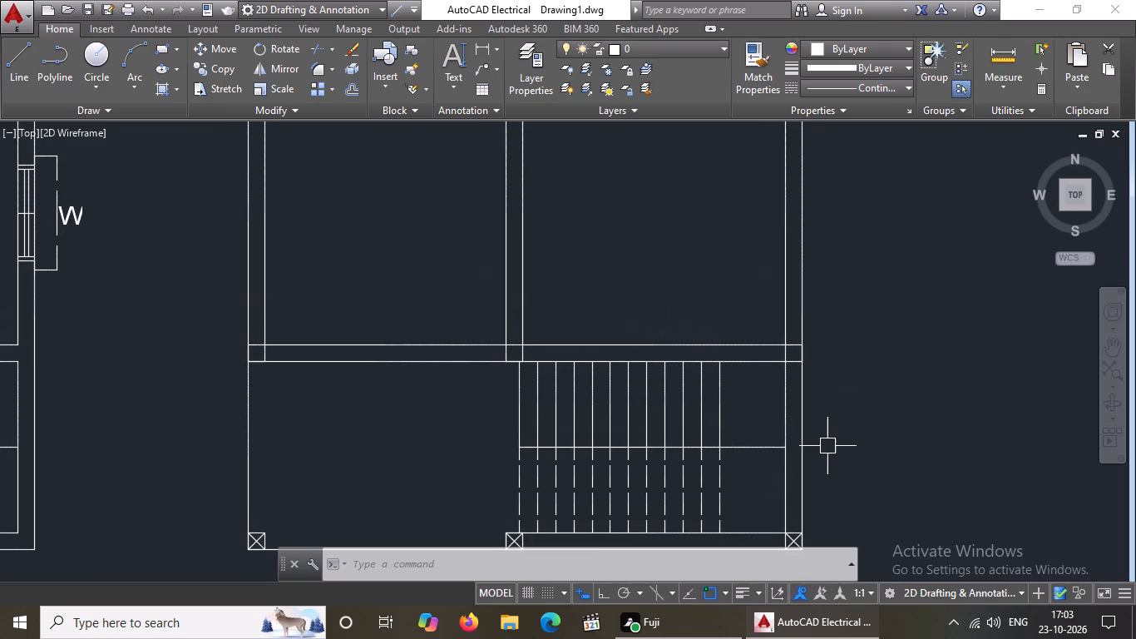
pyautogui.press('Escape')
pyautogui.press('l')
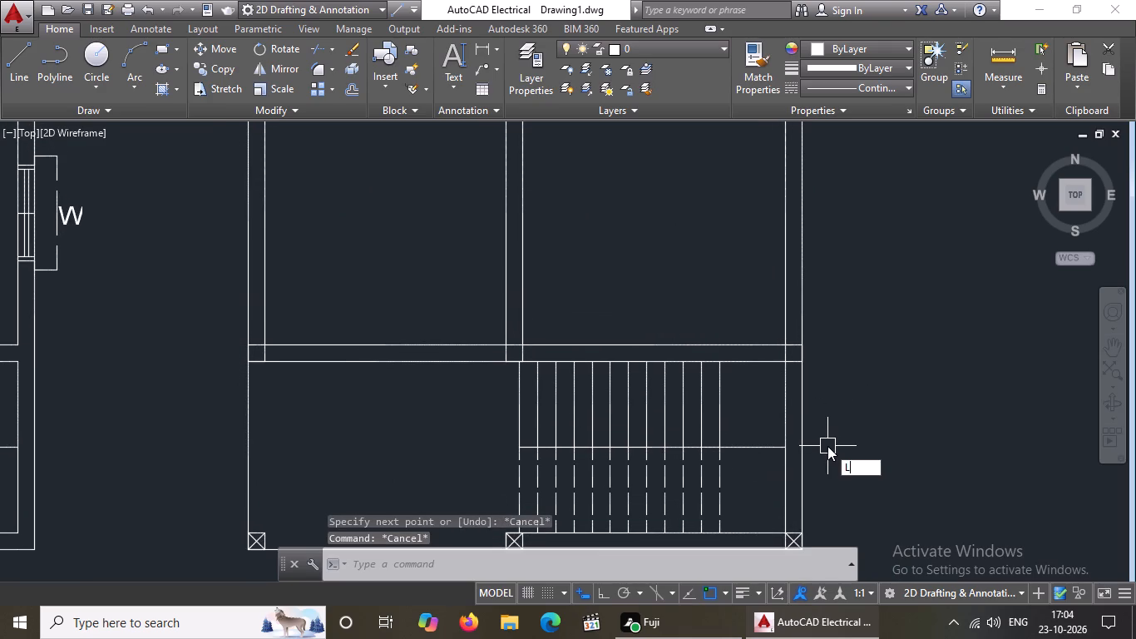
pyautogui.press('Return')
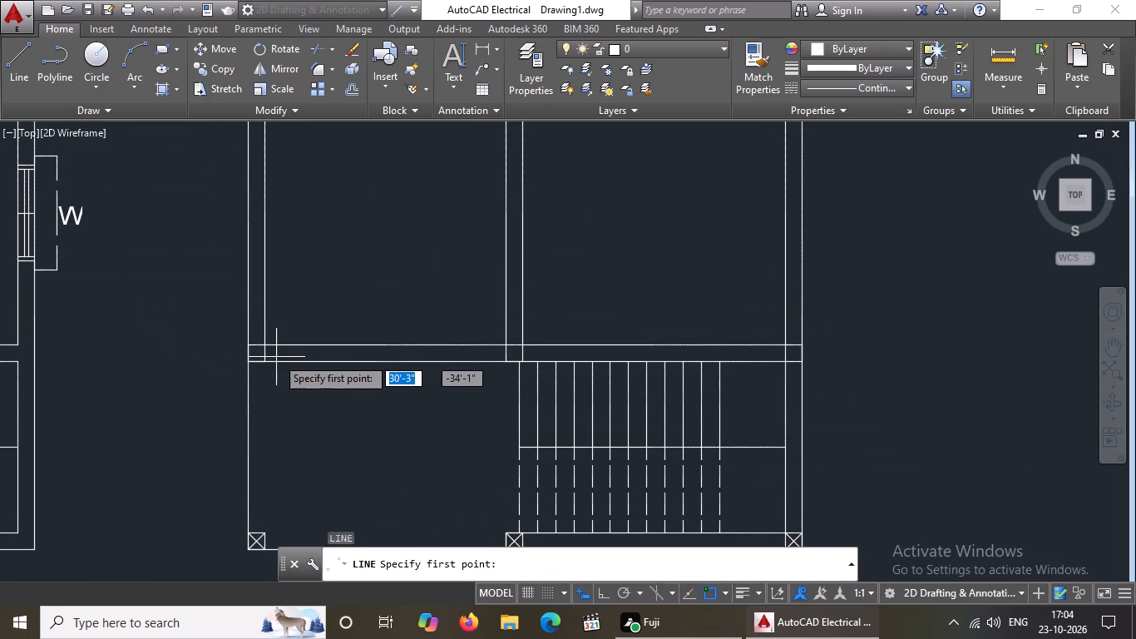
pyautogui.click(247, 363)
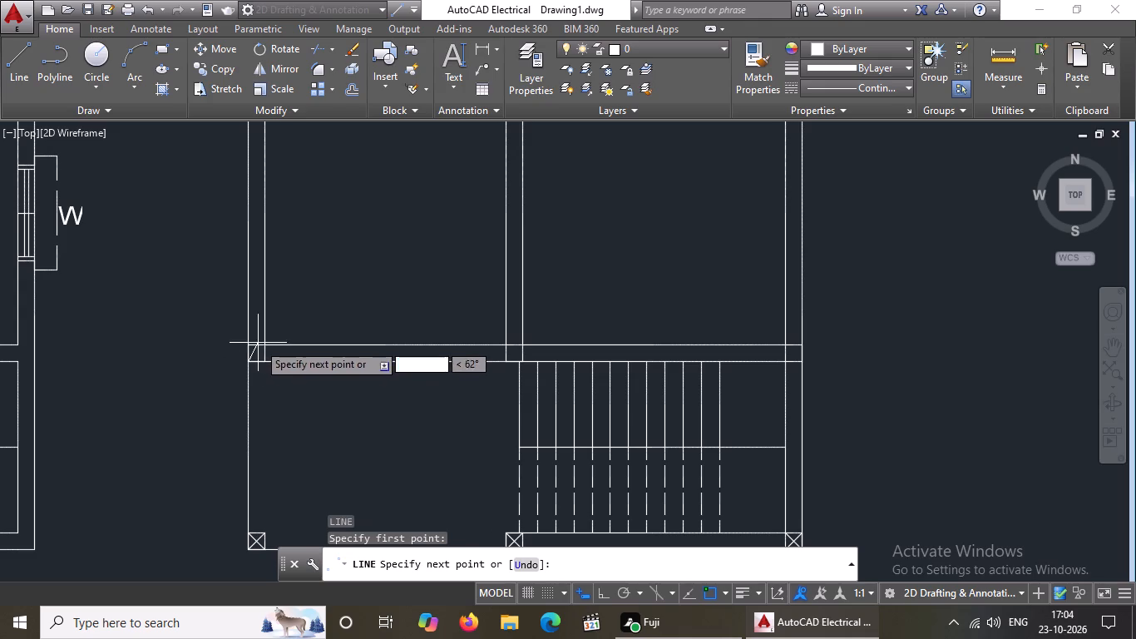
pyautogui.moveTo(264, 344); pyautogui.dragTo(285, 330)
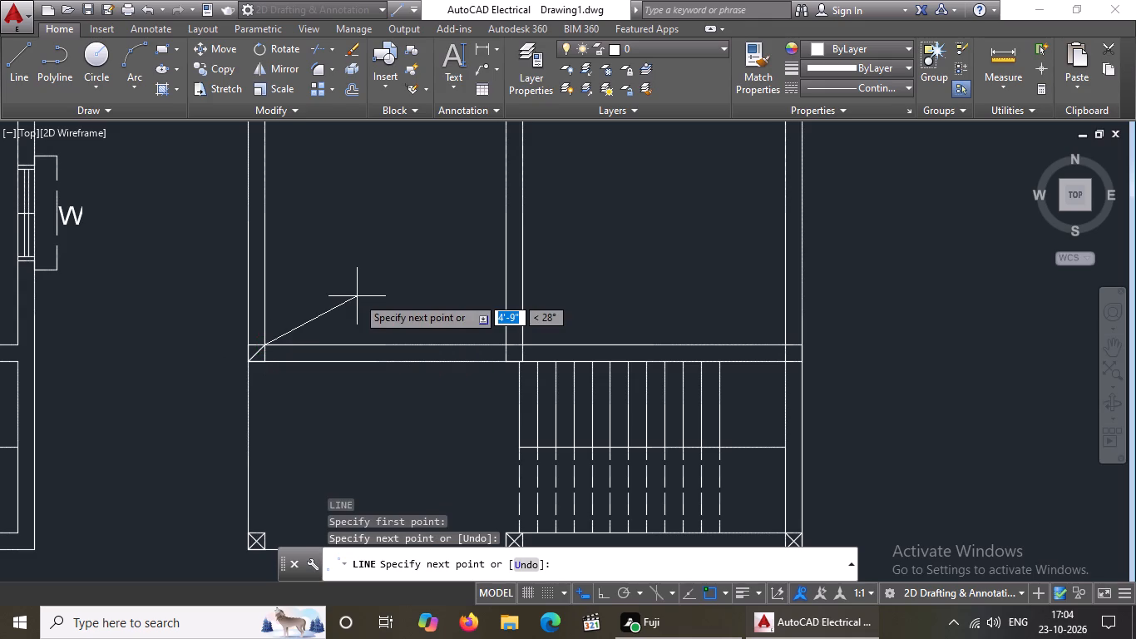
pyautogui.press('Return')
pyautogui.press('Escape')
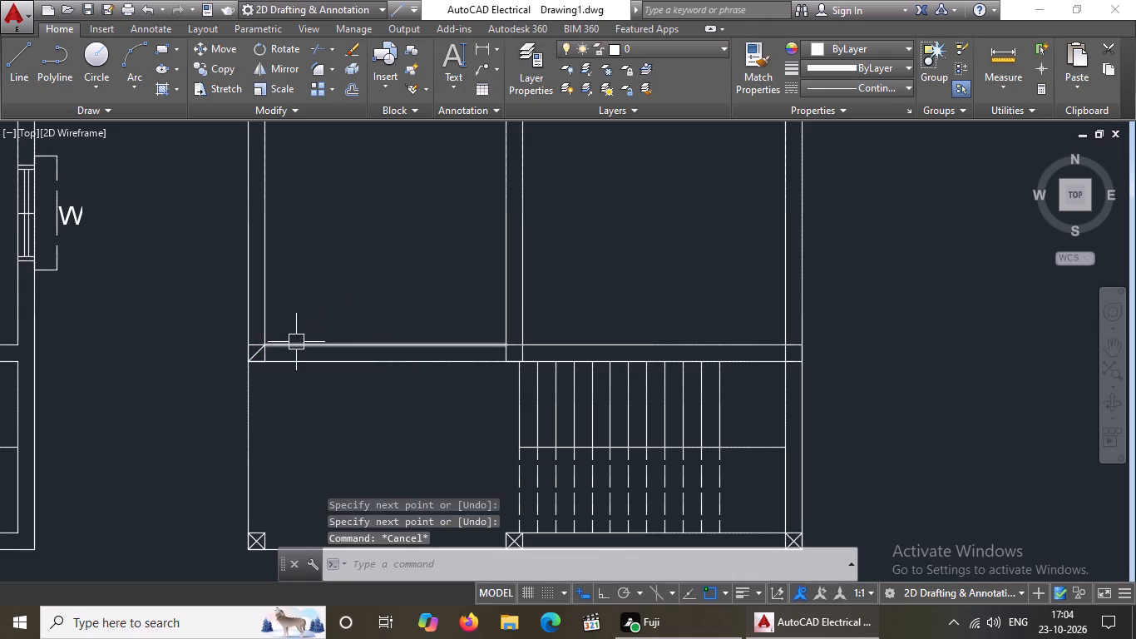
pyautogui.moveTo(324, 412); pyautogui.dragTo(336, 458, button='middle')
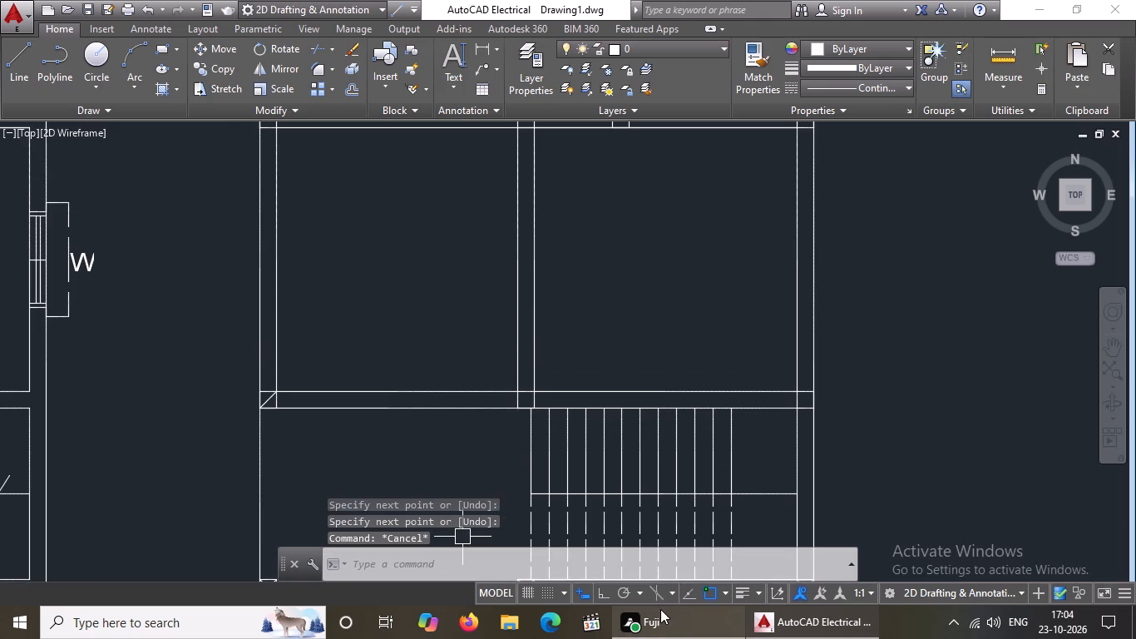
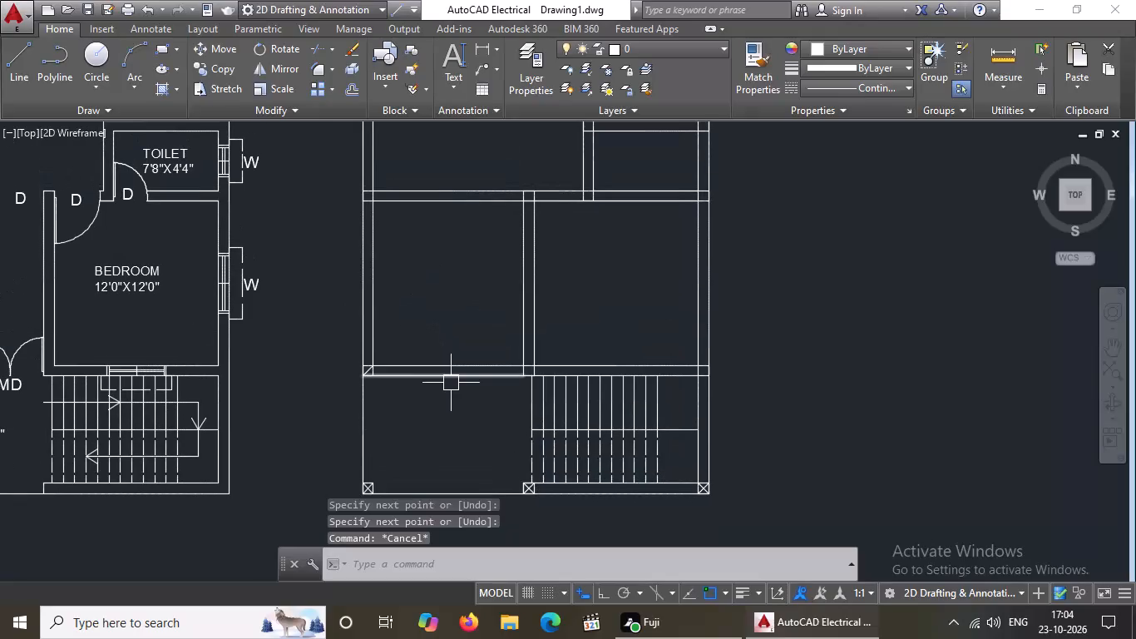
# Draw the northwest-to-southeast diagonal in the column square where the southern rooms' south wall meets the west wall.
pyautogui.press('Escape')
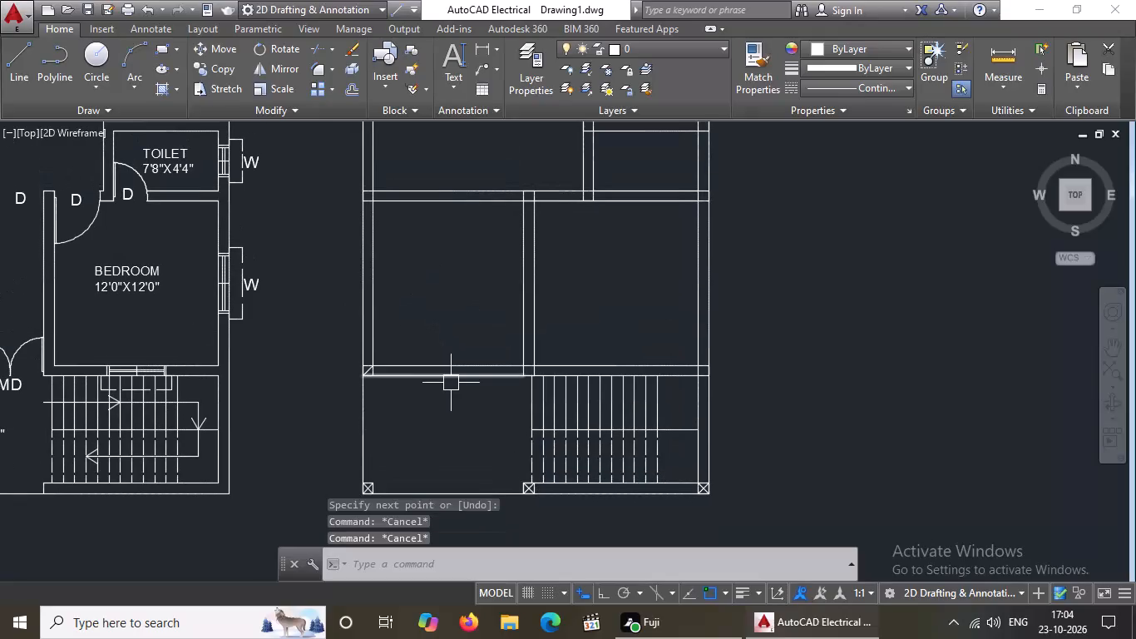
pyautogui.press('l')
pyautogui.press('Return')
pyautogui.scroll(2, 346, 371)
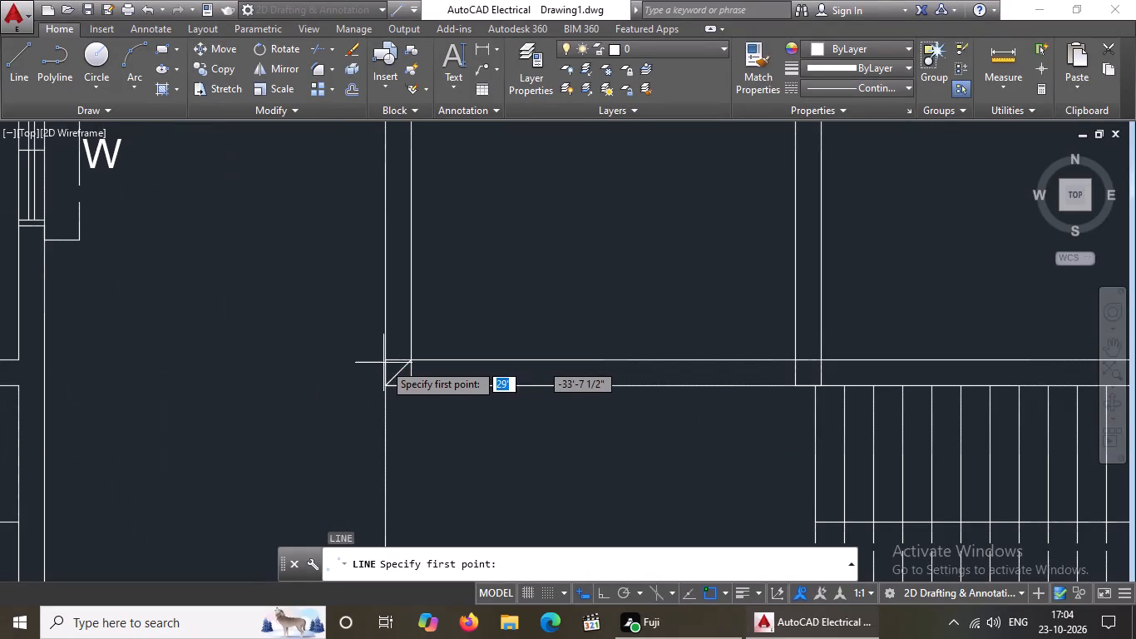
pyautogui.click(386, 359)
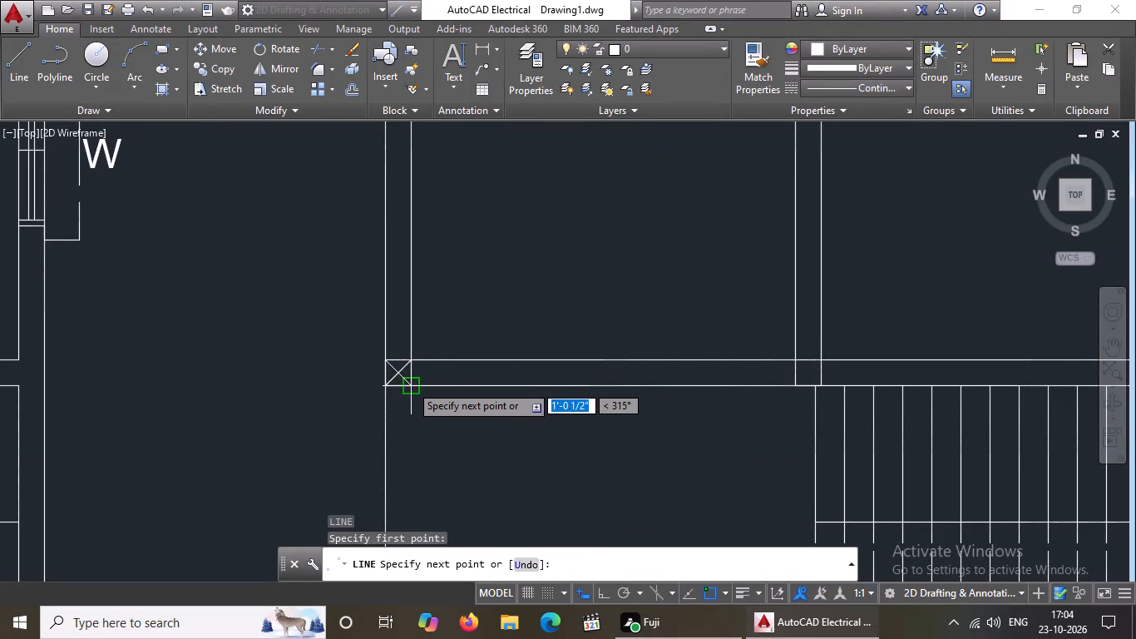
pyautogui.click(412, 384)
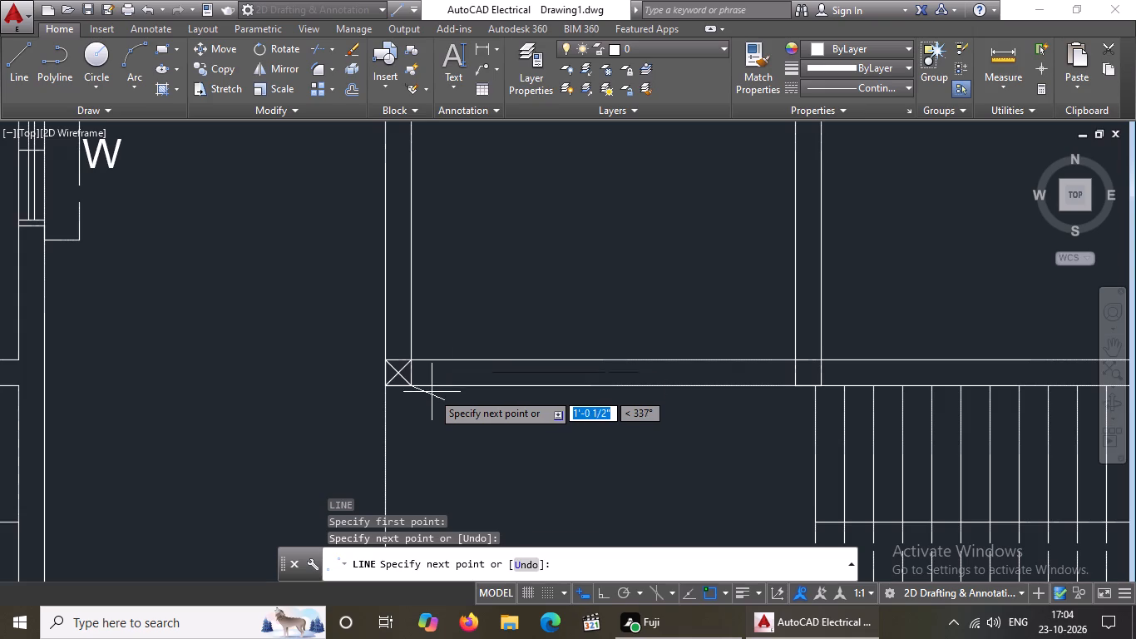
pyautogui.press('Escape')
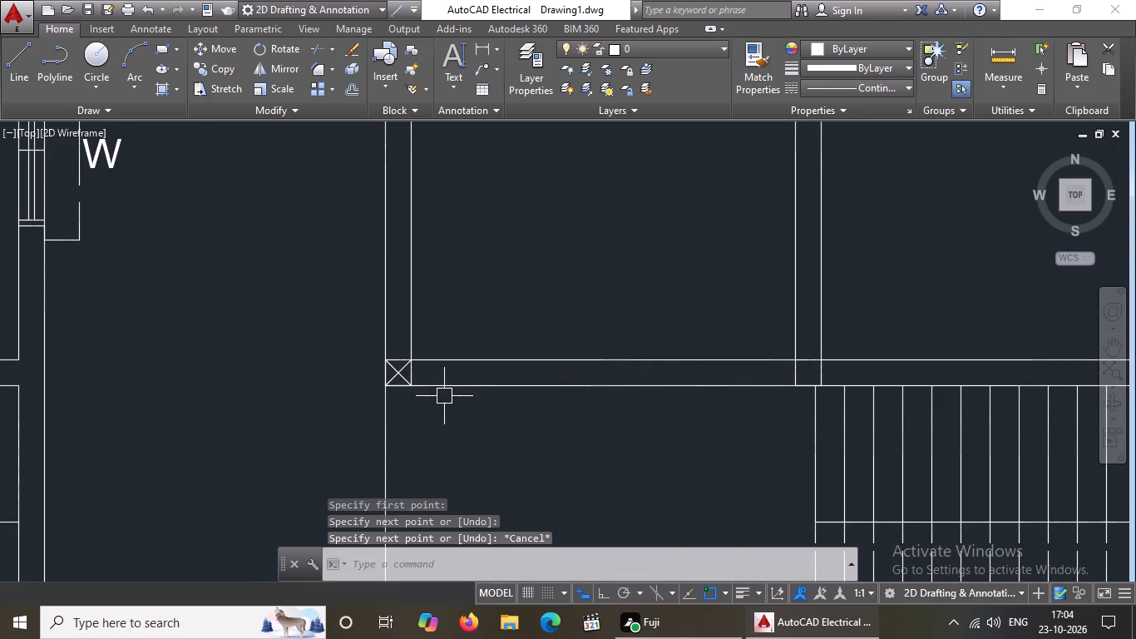
# Draw two crossing diagonal lines in the column square where the wall between the southern rooms meets their south wall.
pyautogui.scroll(-2, 446, 395)
pyautogui.scroll(2, 678, 353)
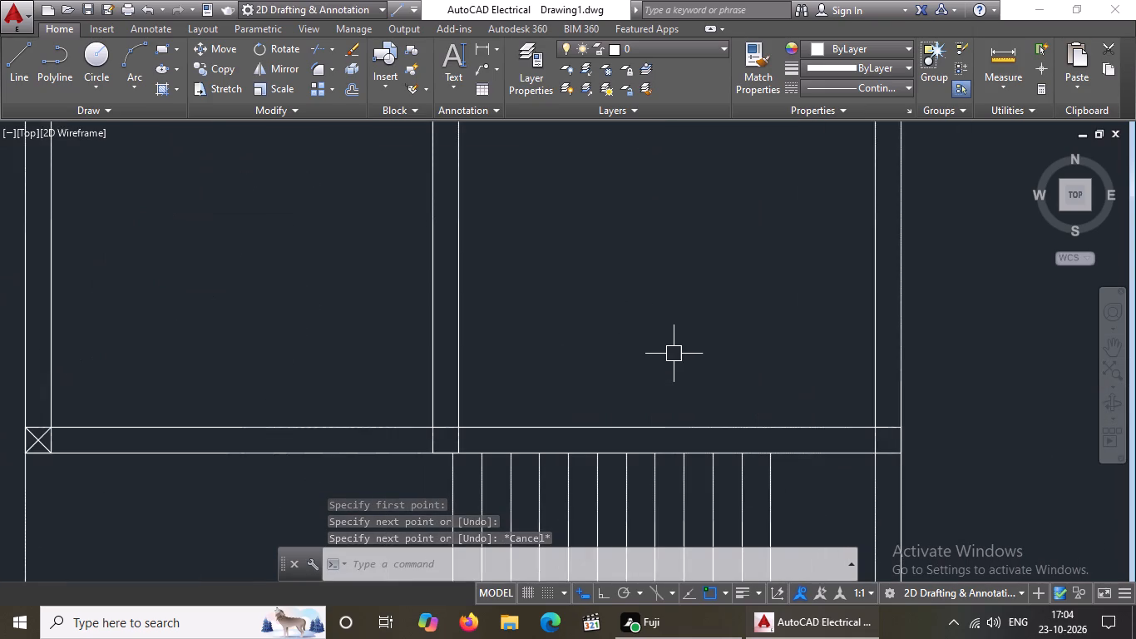
pyautogui.scroll(-2, 670, 357)
pyautogui.press('Escape')
pyautogui.press('l')
pyautogui.press('Return')
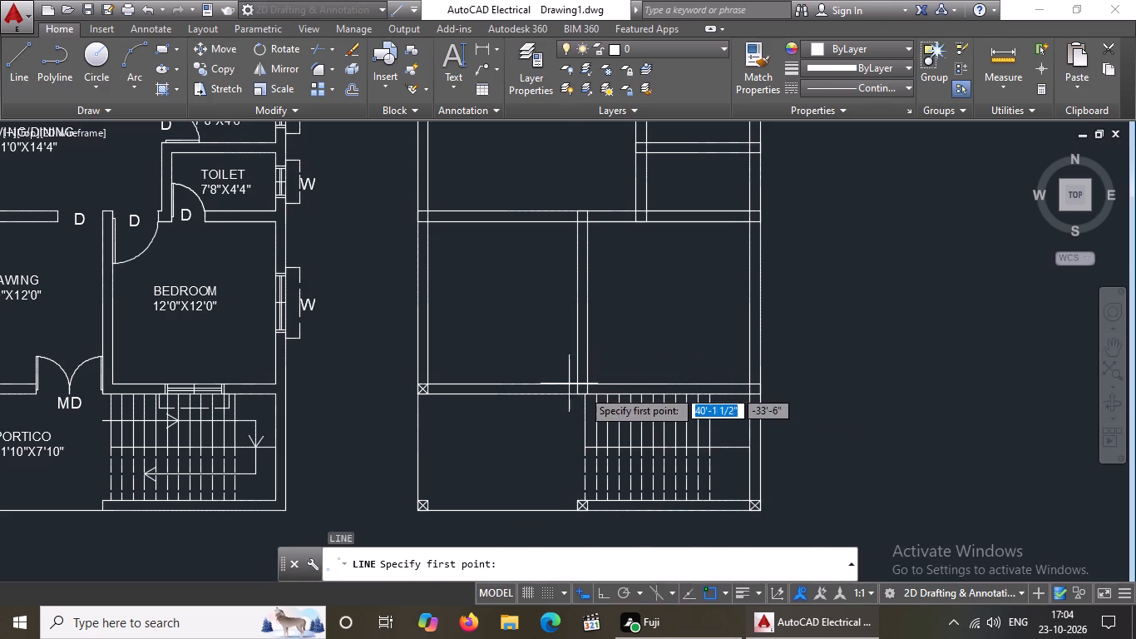
pyautogui.scroll(2, 586, 393)
pyautogui.click(559, 398)
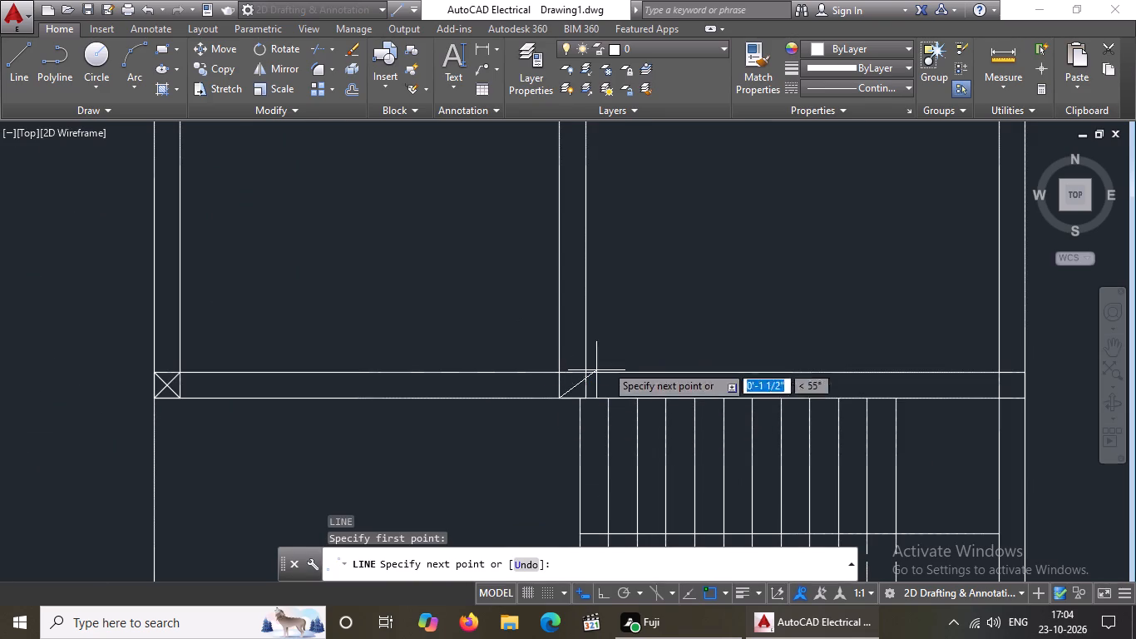
pyautogui.moveTo(587, 371); pyautogui.dragTo(605, 354)
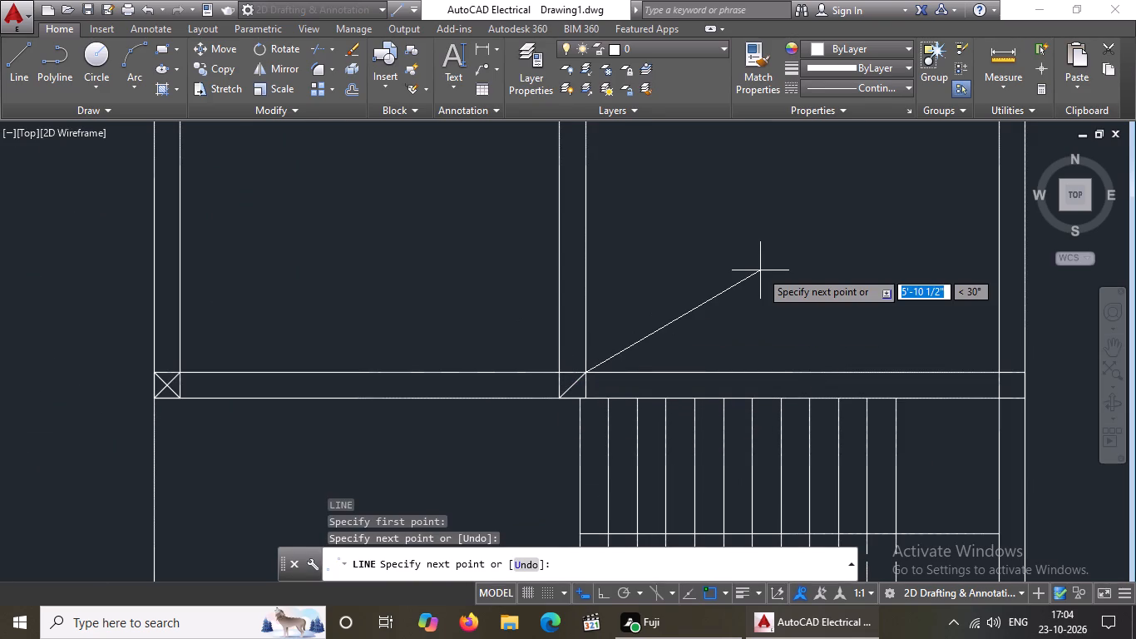
pyautogui.press('Return')
pyautogui.press('l')
pyautogui.press('Return')
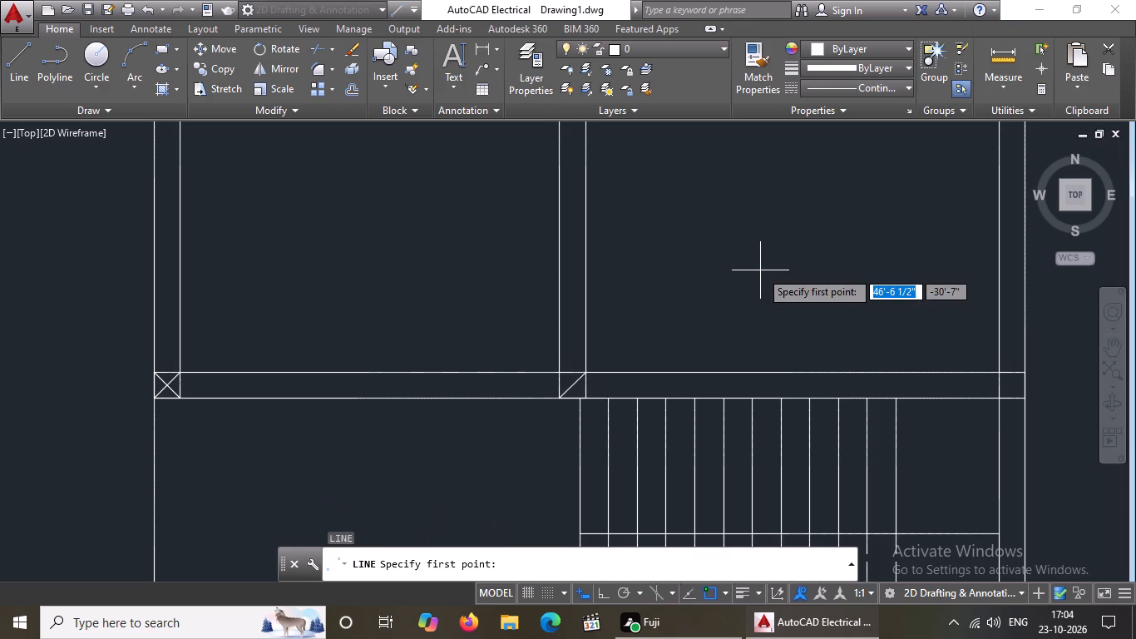
pyautogui.scroll(1, 531, 359)
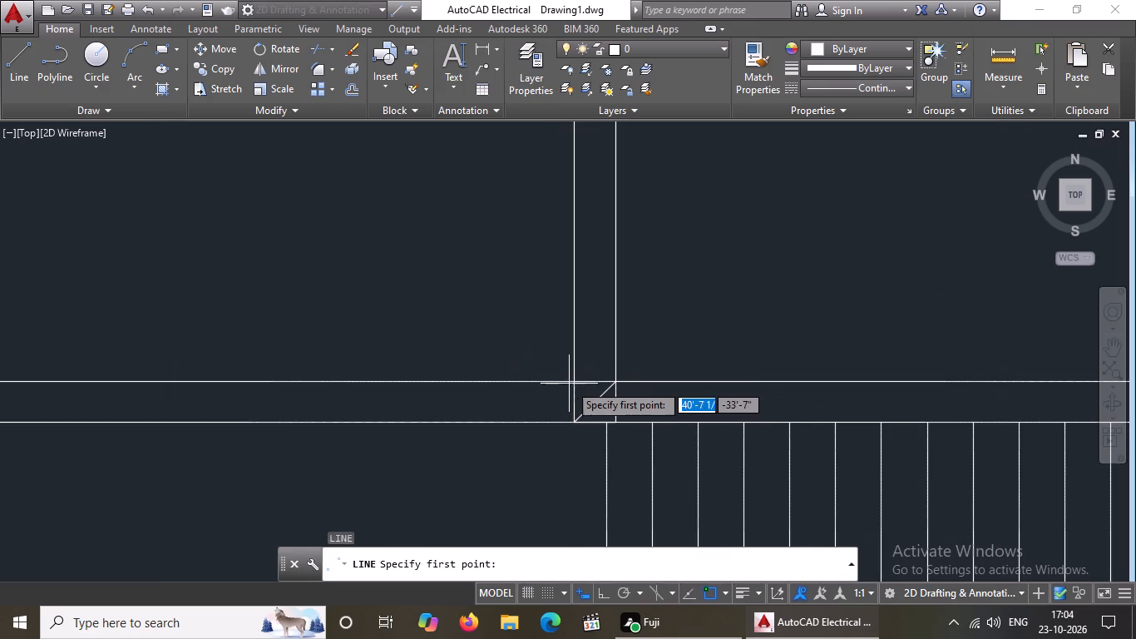
pyautogui.moveTo(576, 382); pyautogui.dragTo(591, 398)
pyautogui.click(611, 424)
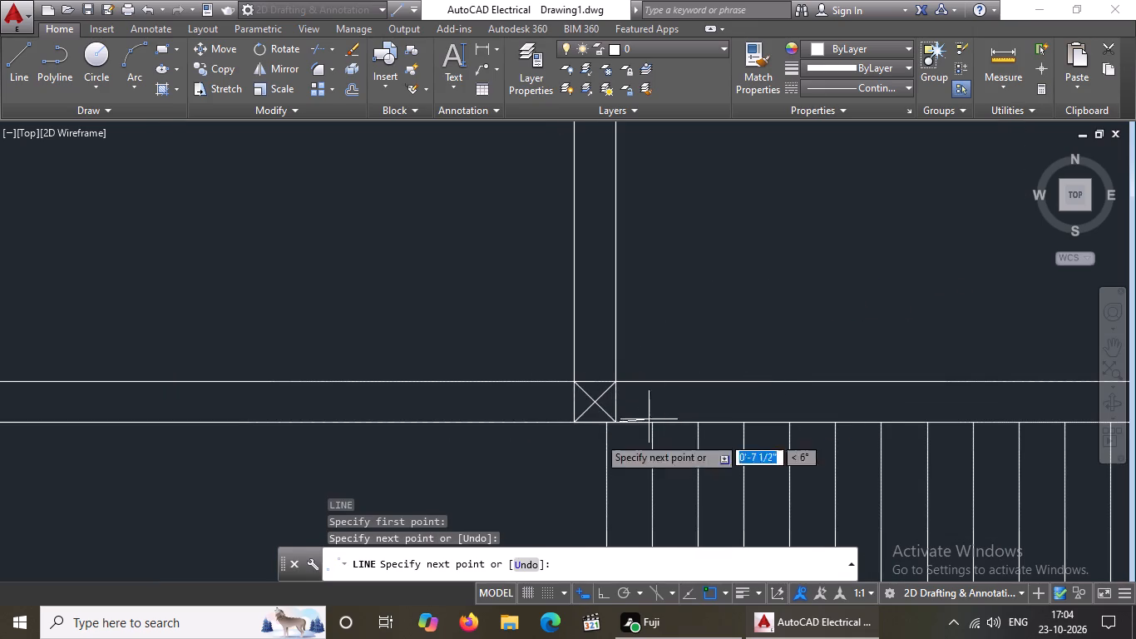
pyautogui.scroll(-4, 565, 418)
pyautogui.press('Escape')
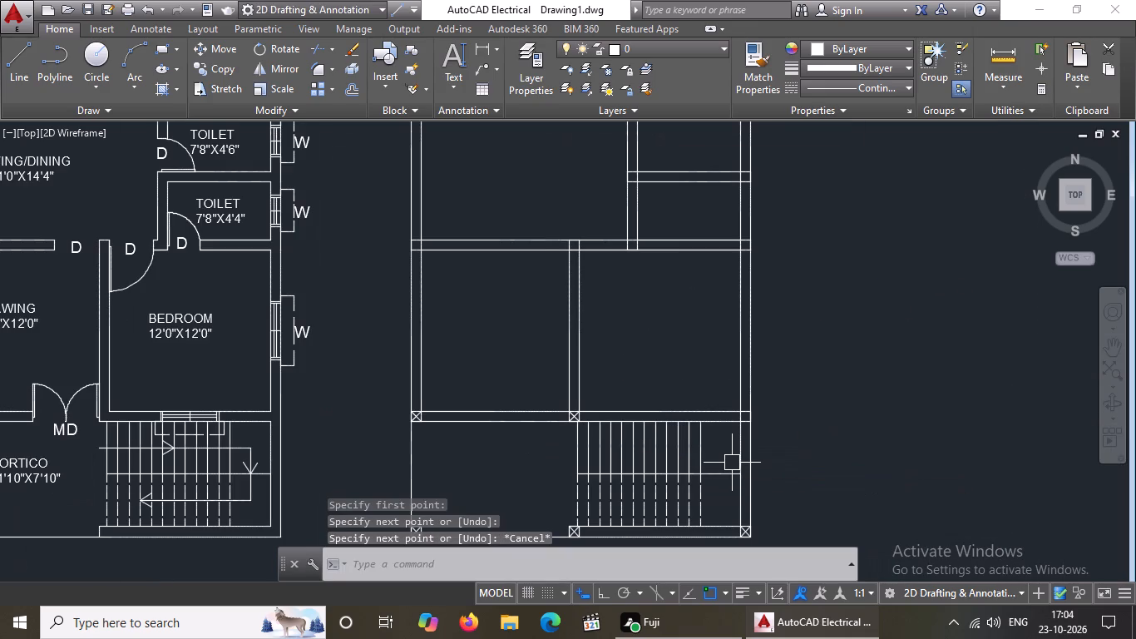
# Draw two crossing diagonal lines in the column square where the southern rooms' south wall meets the east wall.
pyautogui.press('l')
pyautogui.press('Return')
pyautogui.scroll(3, 748, 412)
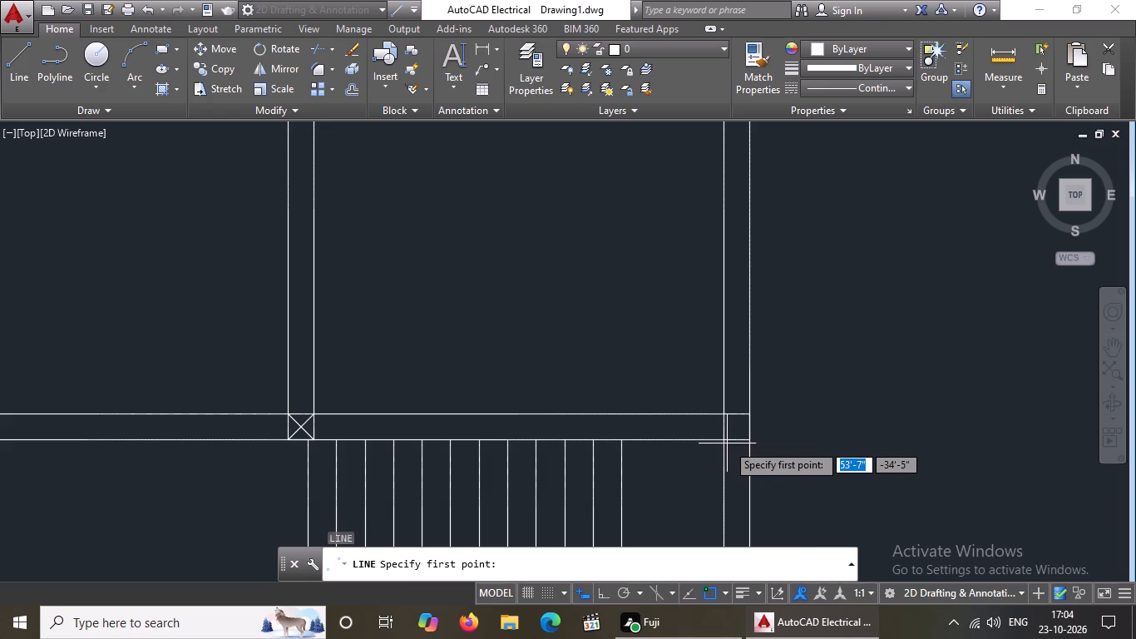
pyautogui.click(724, 440)
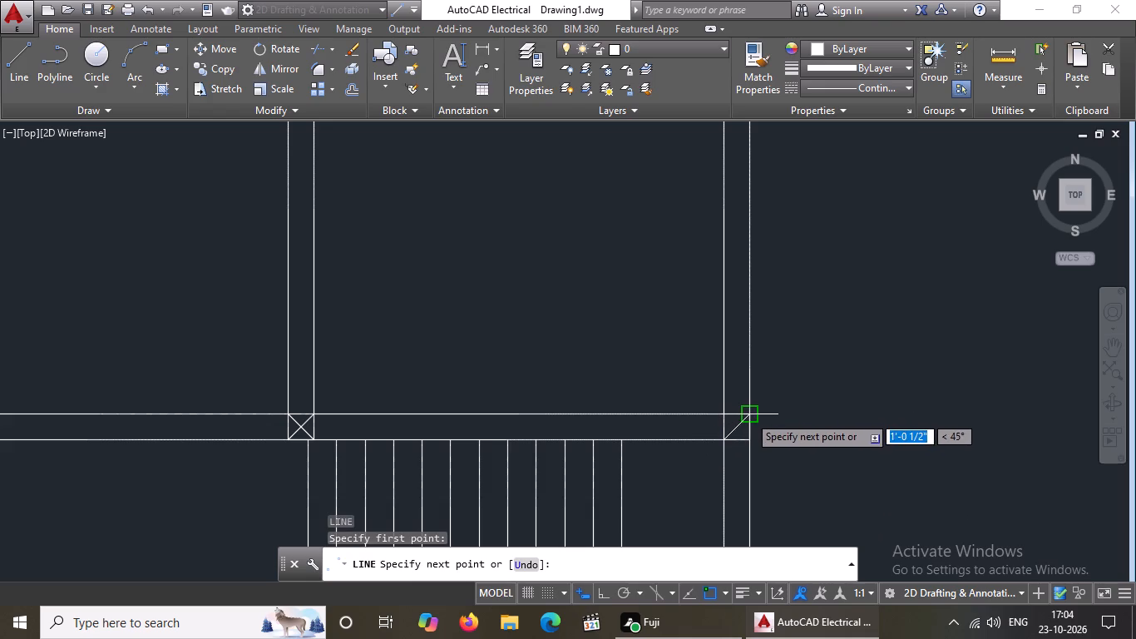
pyautogui.click(817, 343)
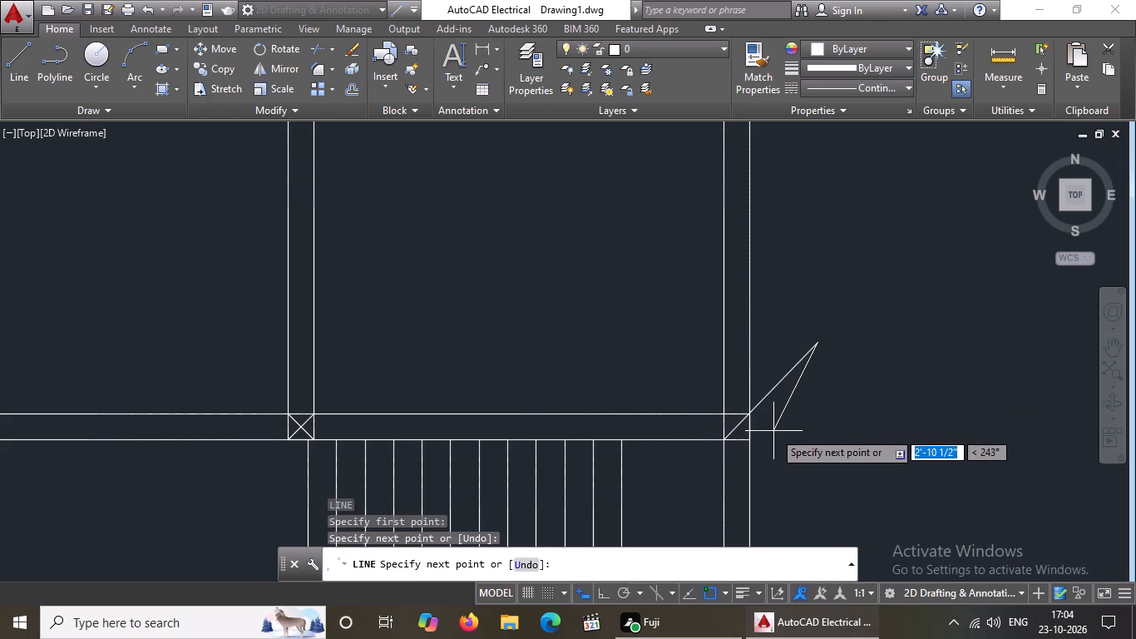
pyautogui.hotkey('ctrl', 'z')
pyautogui.moveTo(746, 416); pyautogui.dragTo(768, 401)
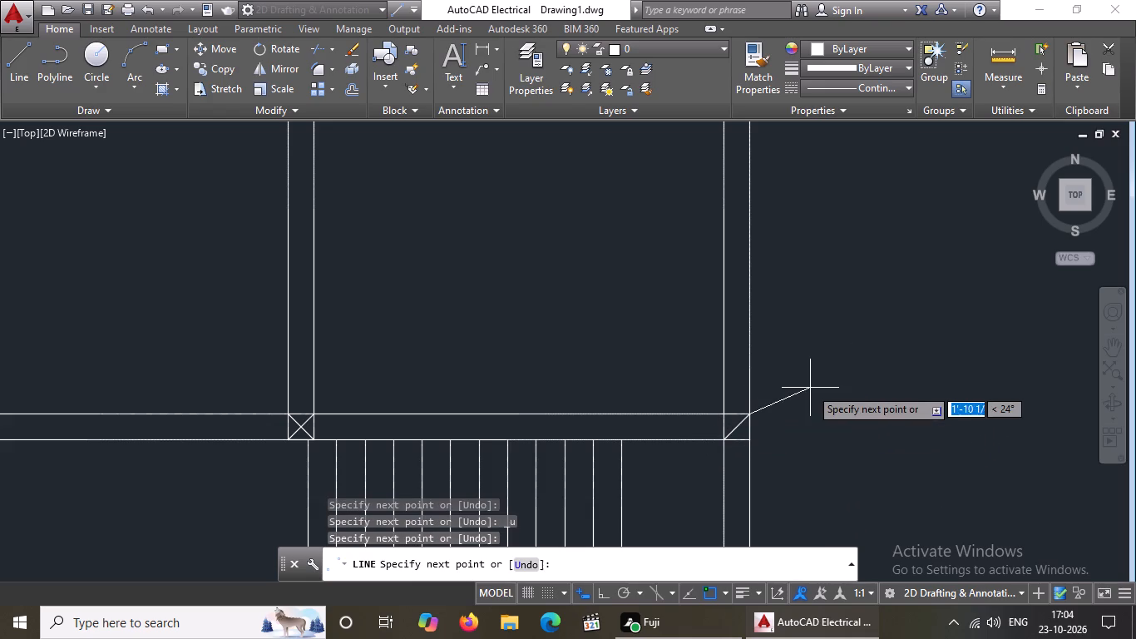
pyautogui.press('Return')
pyautogui.press('l')
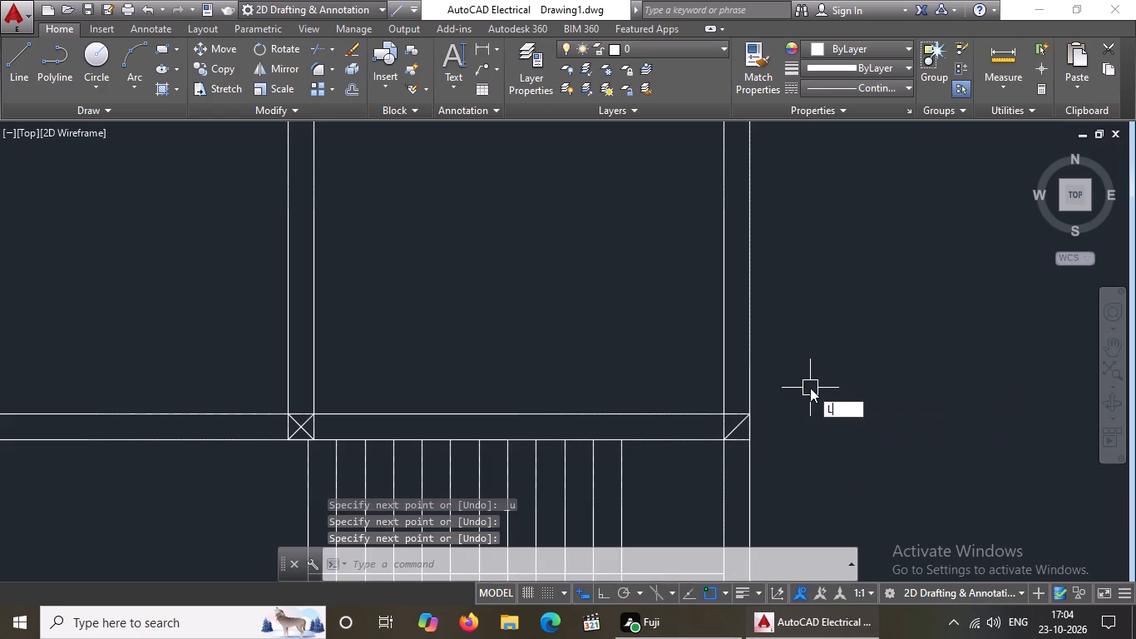
pyautogui.press('Return')
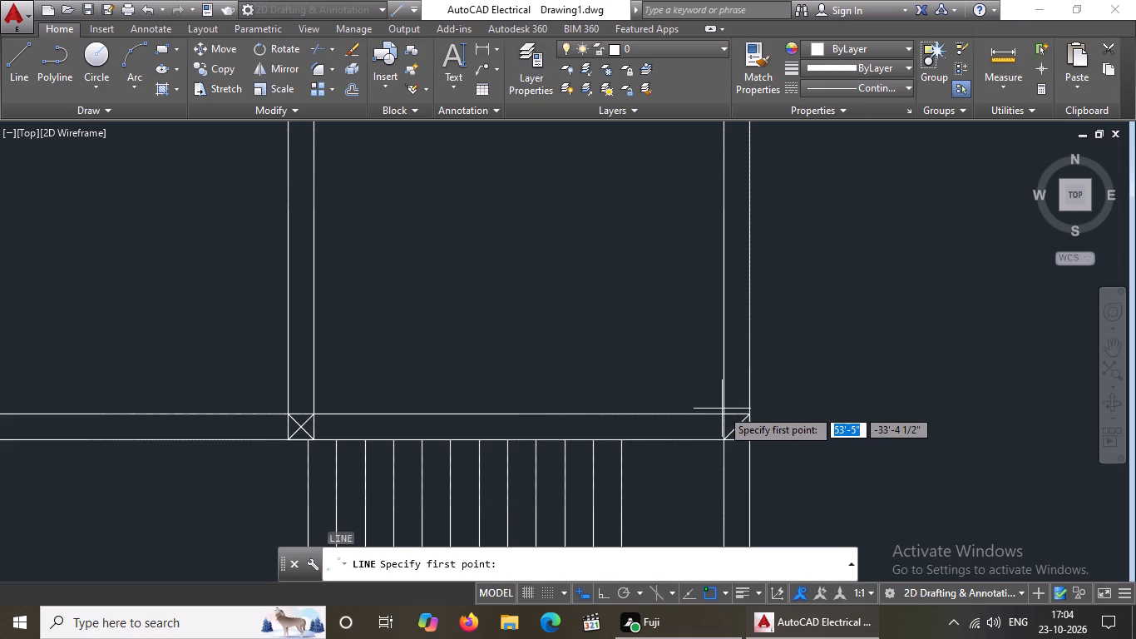
pyautogui.click(726, 414)
pyautogui.scroll(3, 748, 448)
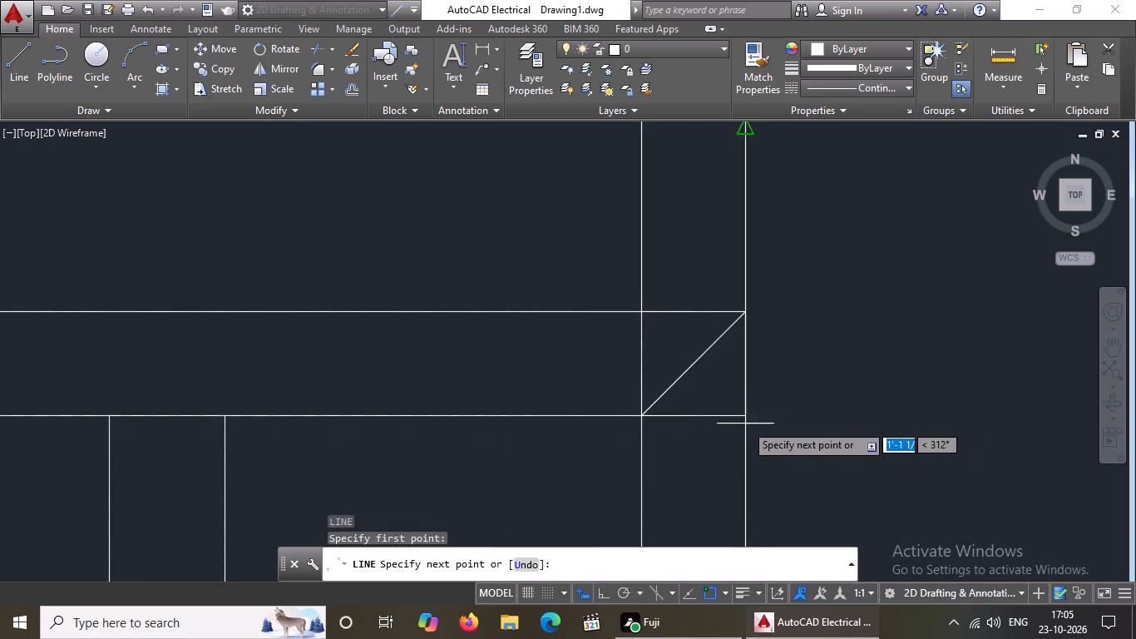
pyautogui.click(743, 417)
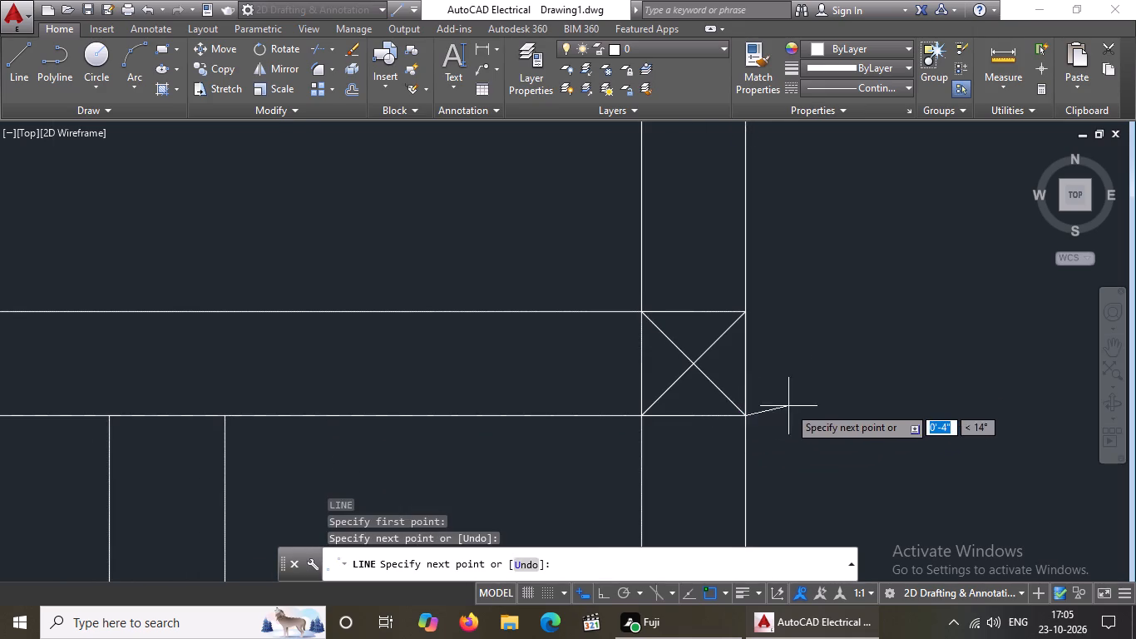
pyautogui.scroll(-4, 790, 409)
pyautogui.press('Escape')
# Draw two crossing diagonal lines in the column square where the southern rooms' north wall meets the west wall.
pyautogui.scroll(-2, 759, 410)
pyautogui.moveTo(747, 394); pyautogui.dragTo(782, 478, button='middle')
pyautogui.moveTo(769, 473); pyautogui.dragTo(744, 350, button='middle')
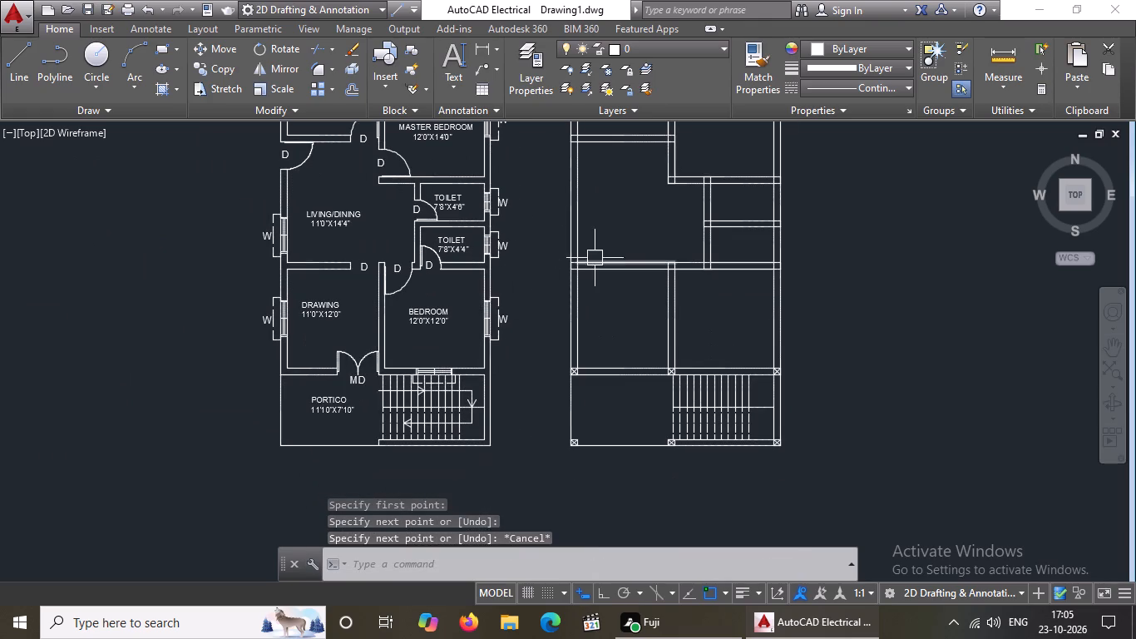
pyautogui.scroll(3, 597, 255)
pyautogui.press('l')
pyautogui.press('Return')
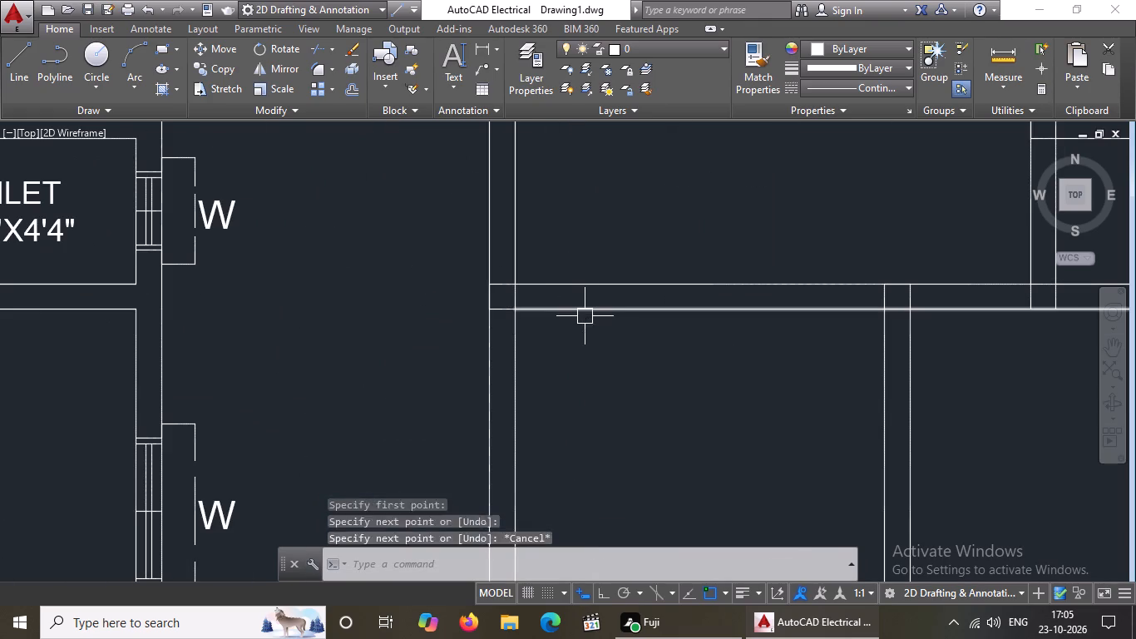
pyautogui.scroll(3, 465, 311)
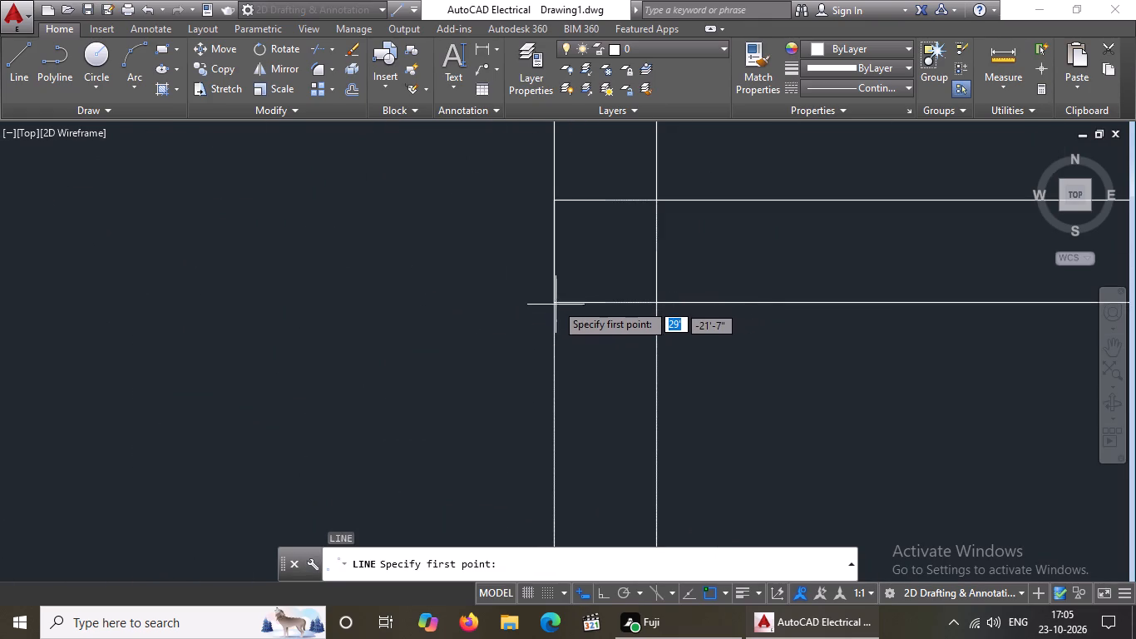
pyautogui.click(554, 297)
pyautogui.click(659, 198)
pyautogui.scroll(-3, 696, 177)
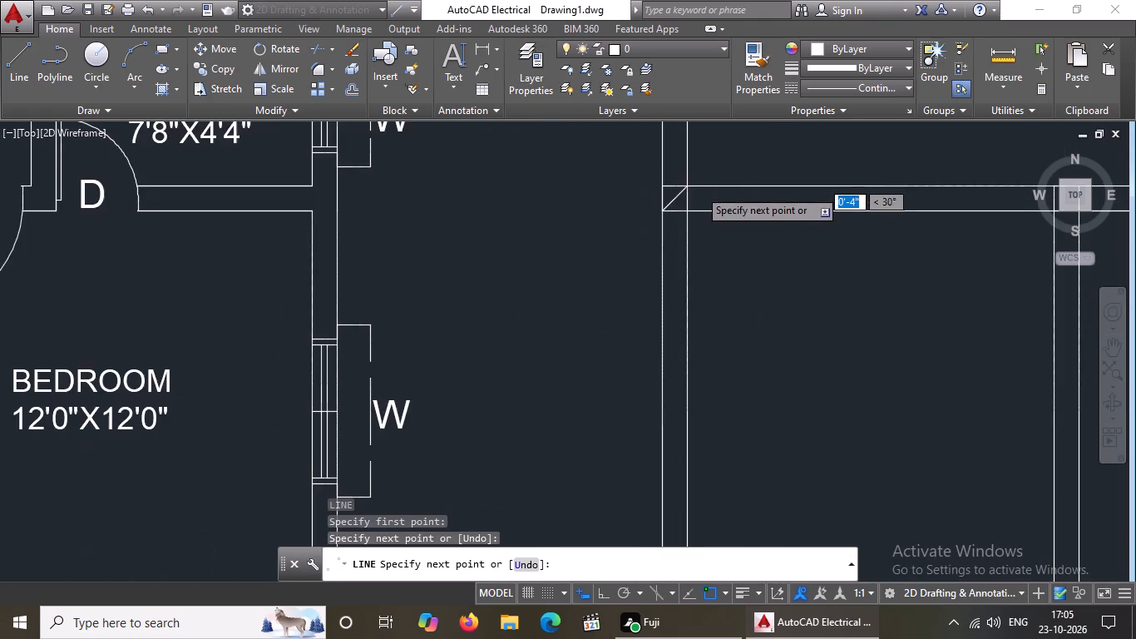
pyautogui.moveTo(698, 214); pyautogui.dragTo(650, 406, button='middle')
pyautogui.press('Return')
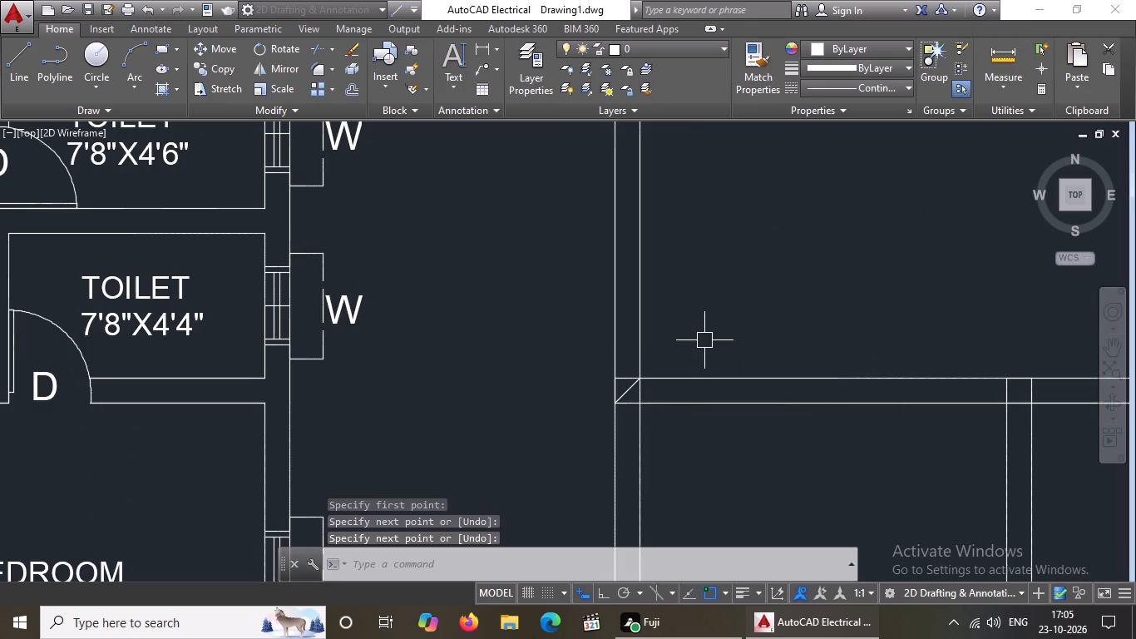
pyautogui.press('l')
pyautogui.press('Return')
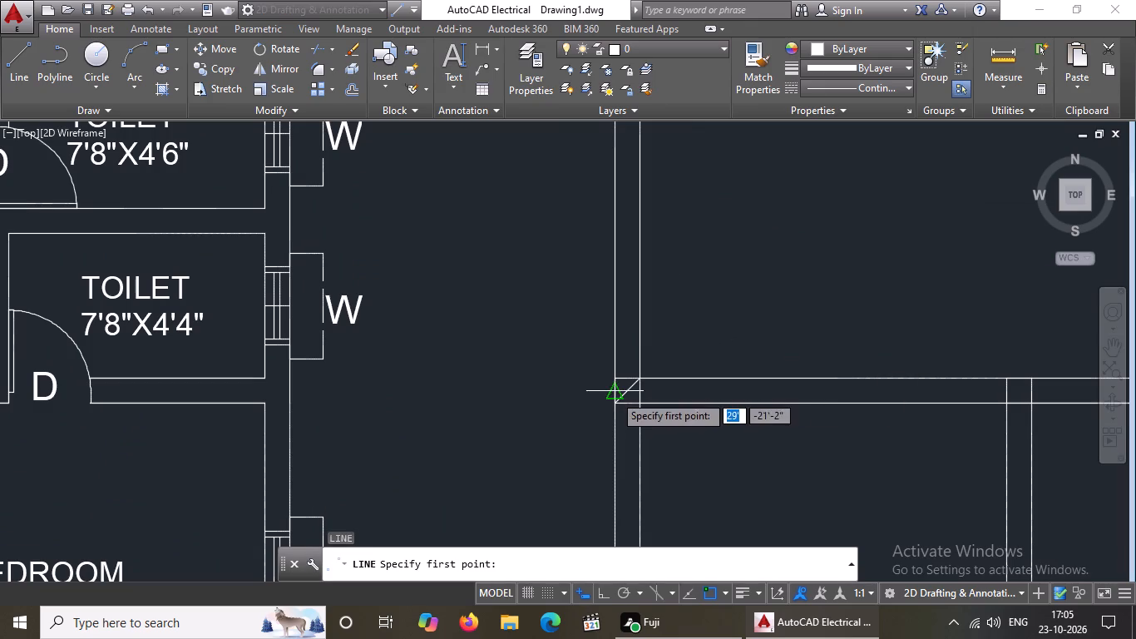
pyautogui.click(615, 381)
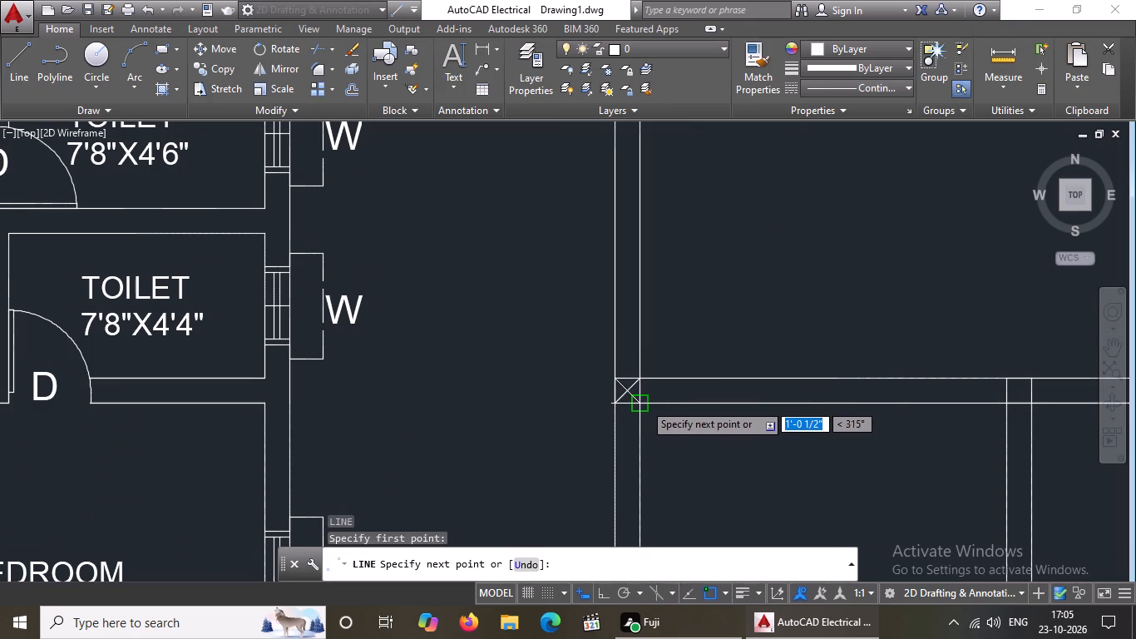
pyautogui.click(644, 402)
pyautogui.scroll(-5, 645, 409)
pyautogui.press('Return')
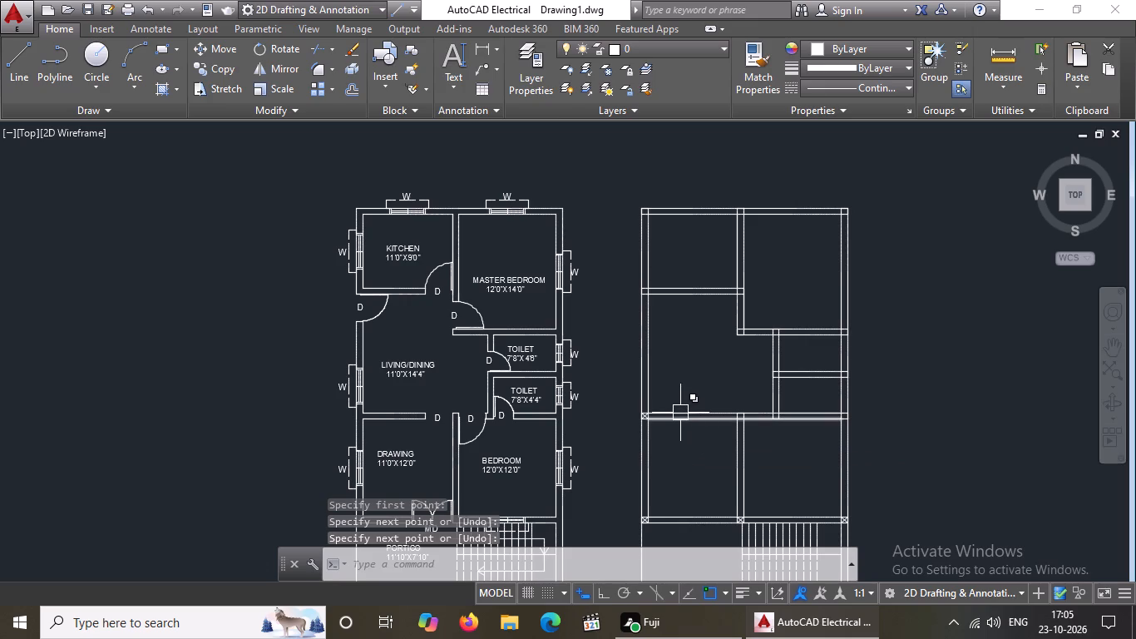
# Erase the five westernmost solid tread lines of the staircase's north flight in the column layout copy.
pyautogui.scroll(3, 758, 434)
pyautogui.scroll(-2, 758, 433)
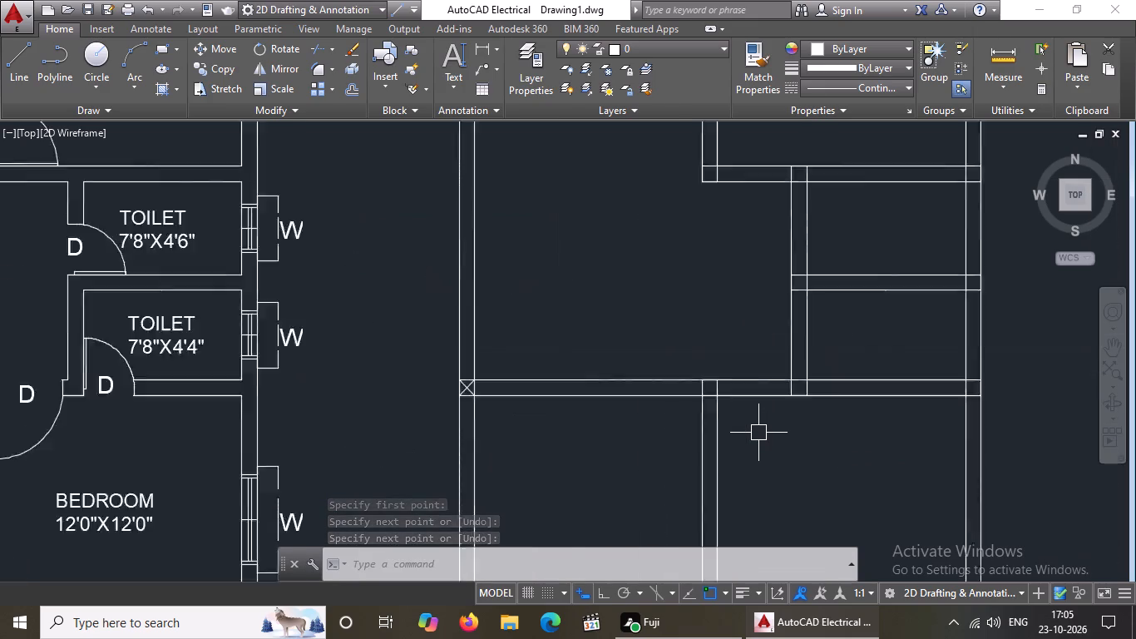
pyautogui.scroll(-2, 758, 433)
pyautogui.moveTo(774, 437); pyautogui.dragTo(703, 423, button='middle')
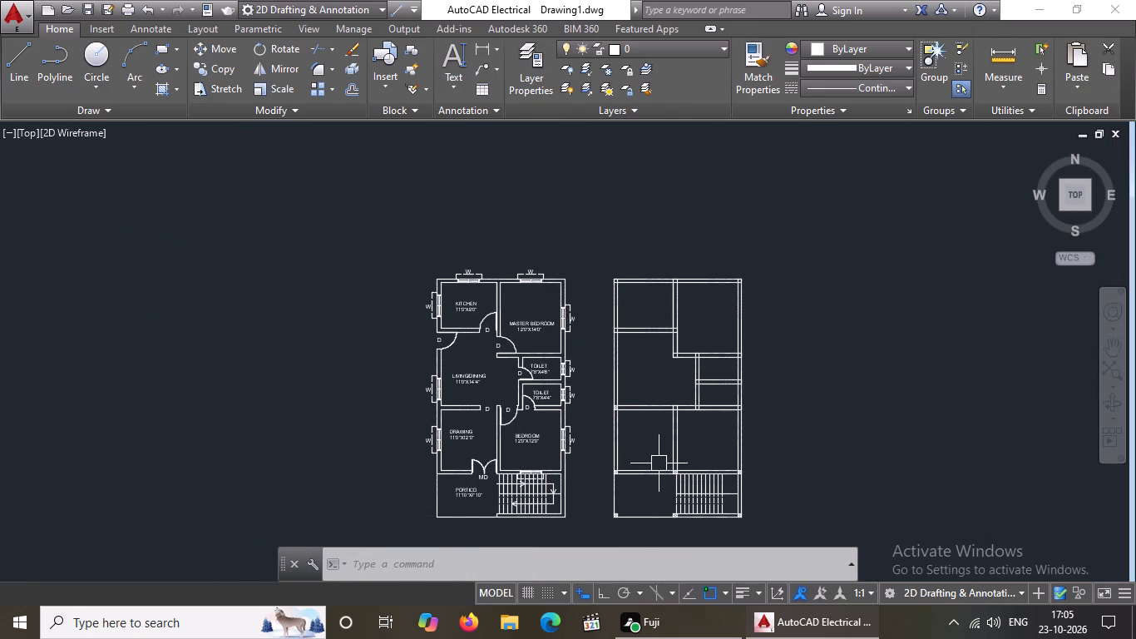
pyautogui.scroll(2, 721, 513)
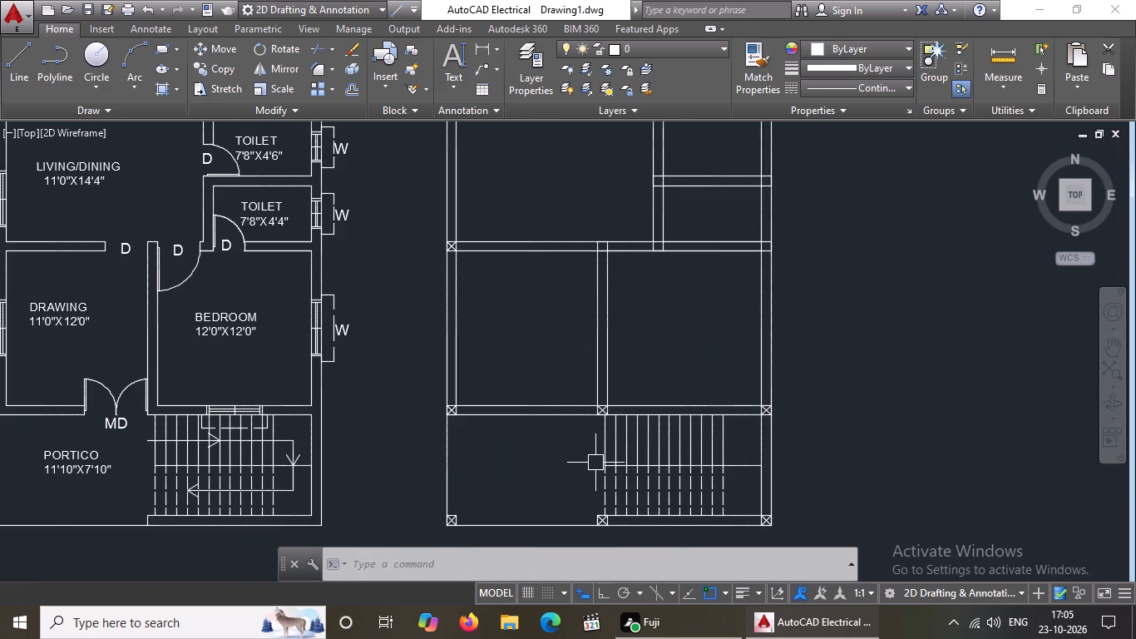
pyautogui.scroll(4, 595, 463)
pyautogui.scroll(-4, 709, 474)
pyautogui.click(692, 451)
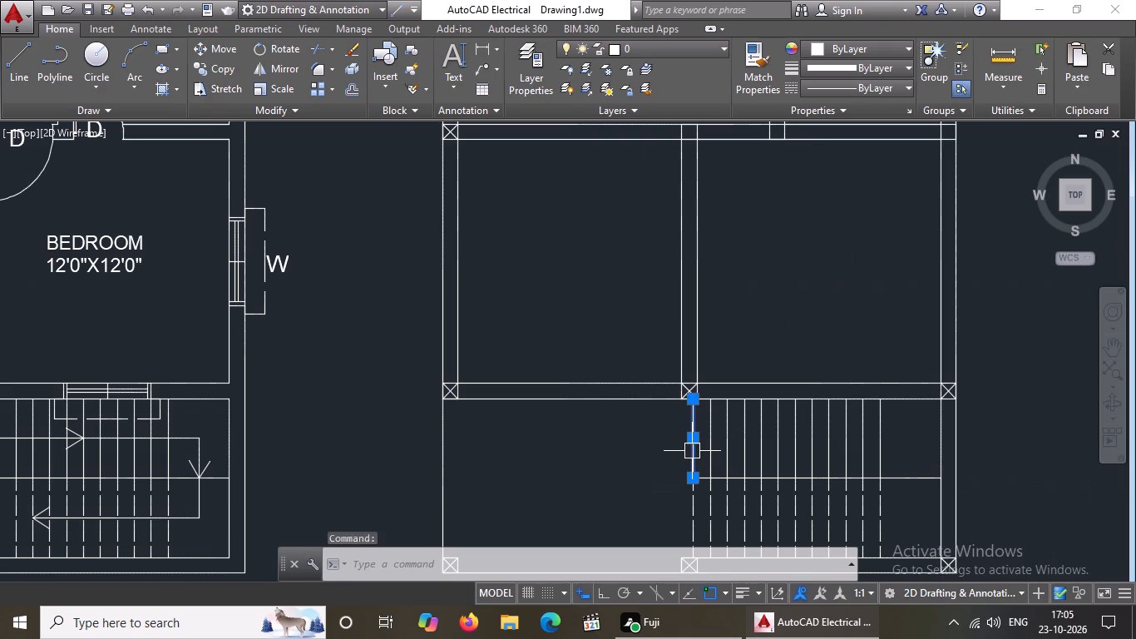
pyautogui.press('Delete')
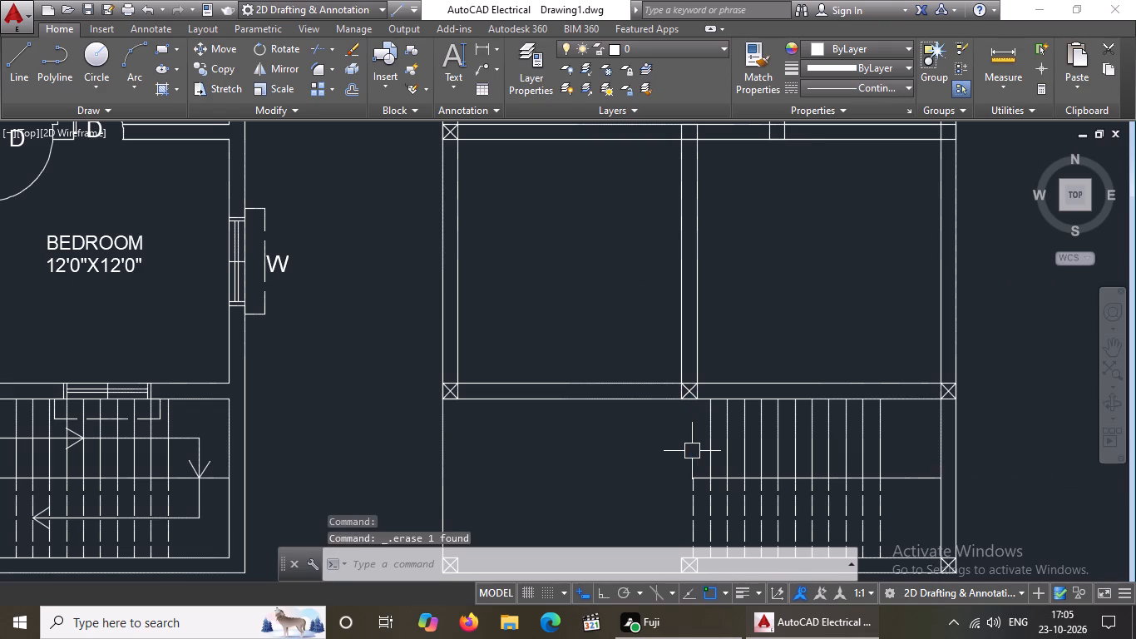
pyautogui.click(709, 444)
pyautogui.press('Delete')
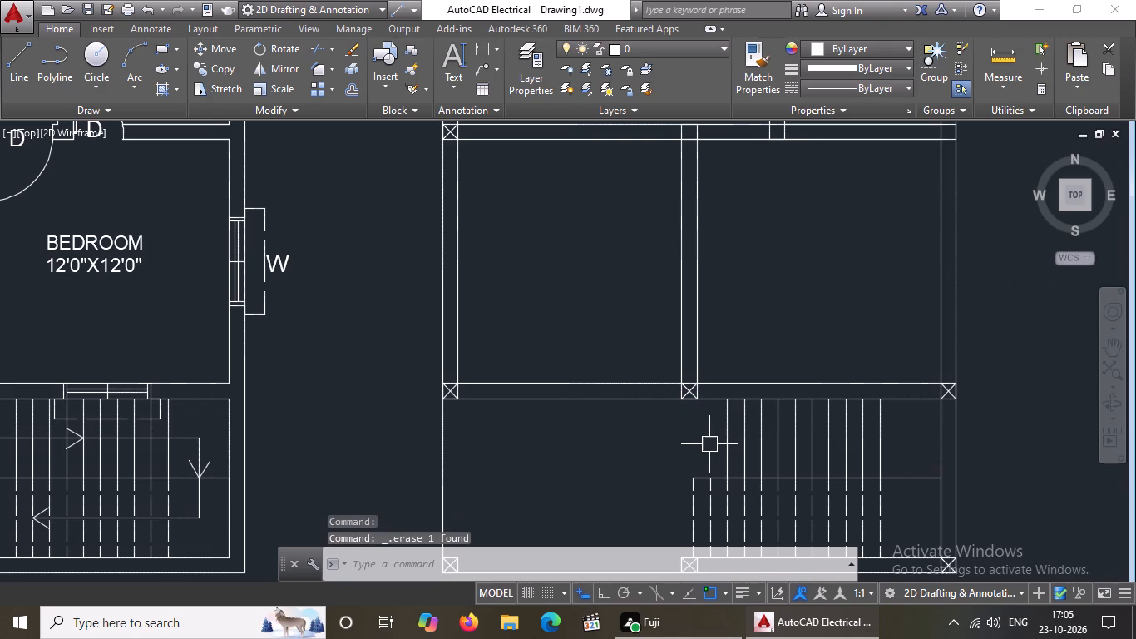
pyautogui.click(728, 438)
pyautogui.press('Delete')
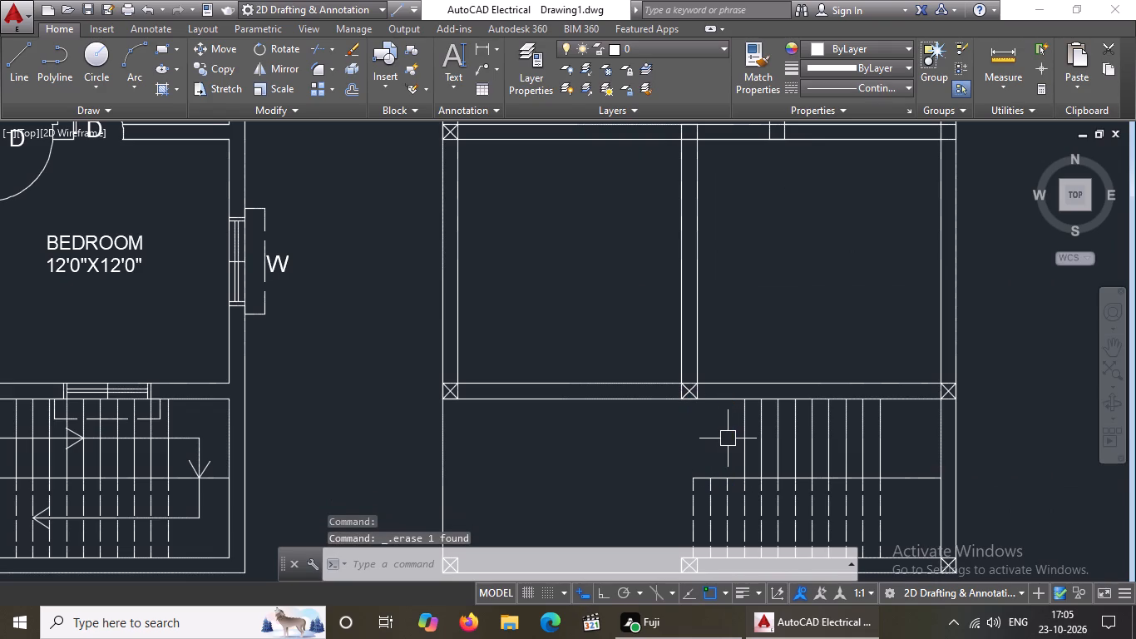
pyautogui.click(742, 438)
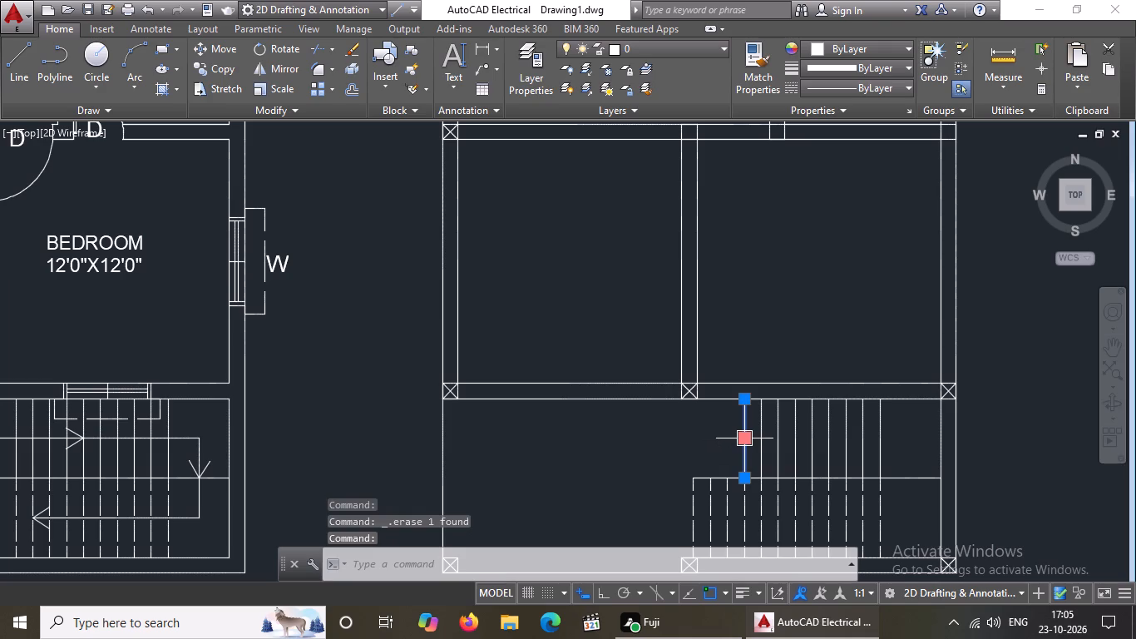
pyautogui.press('Delete')
pyautogui.click(763, 435)
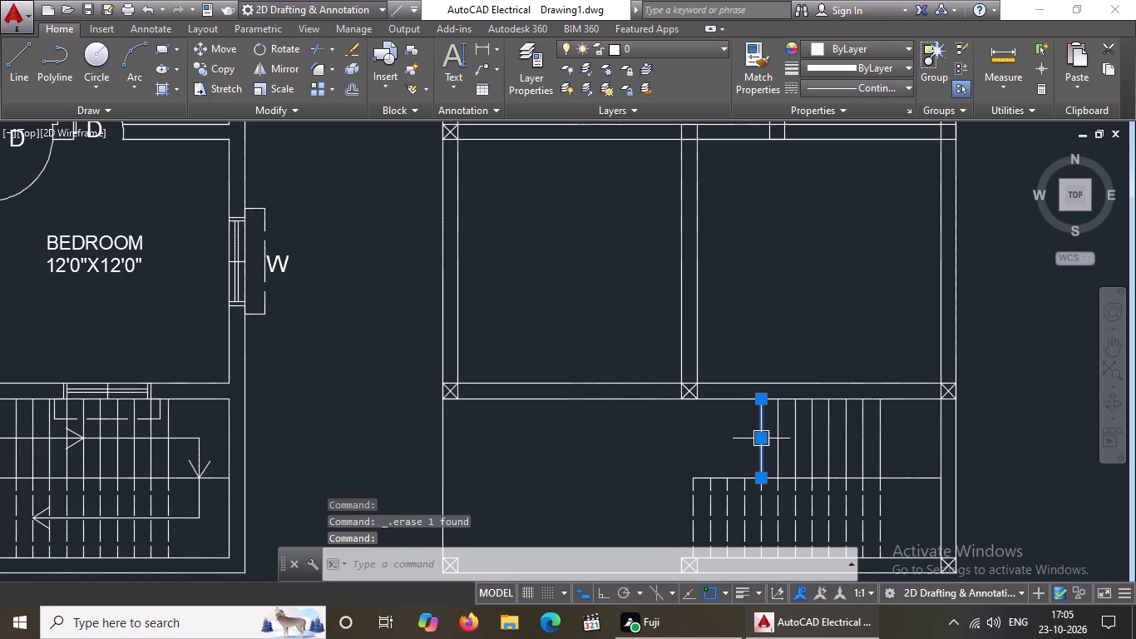
pyautogui.press('Delete')
# Erase the remaining seven solid tread lines of the staircase's north flight, working east.
pyautogui.click(786, 443)
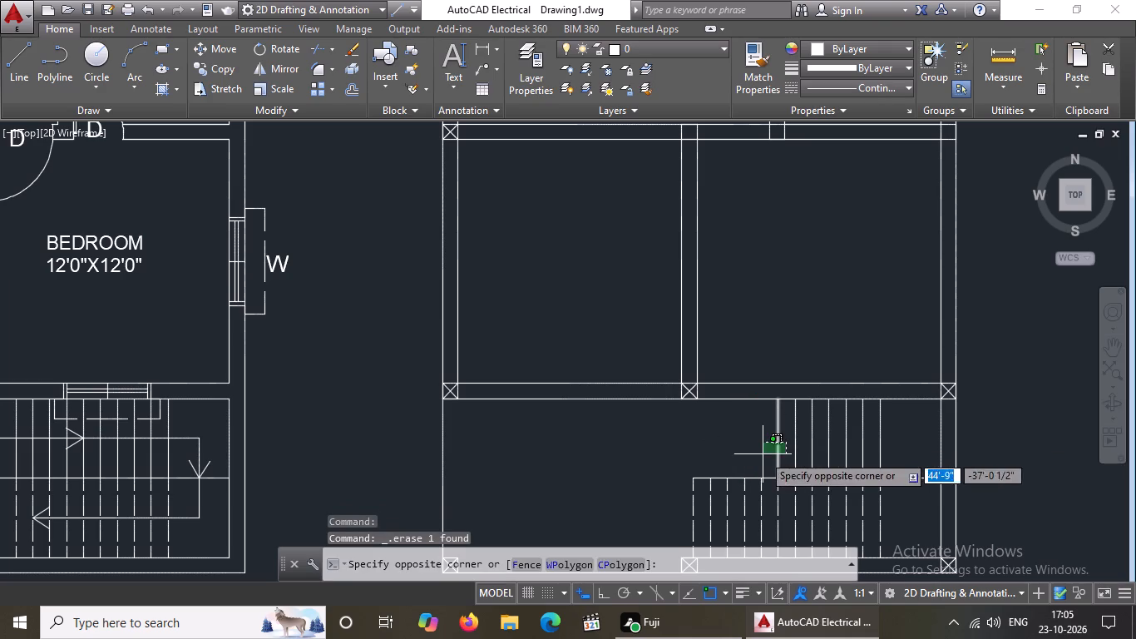
pyautogui.click(763, 454)
pyautogui.press('Delete')
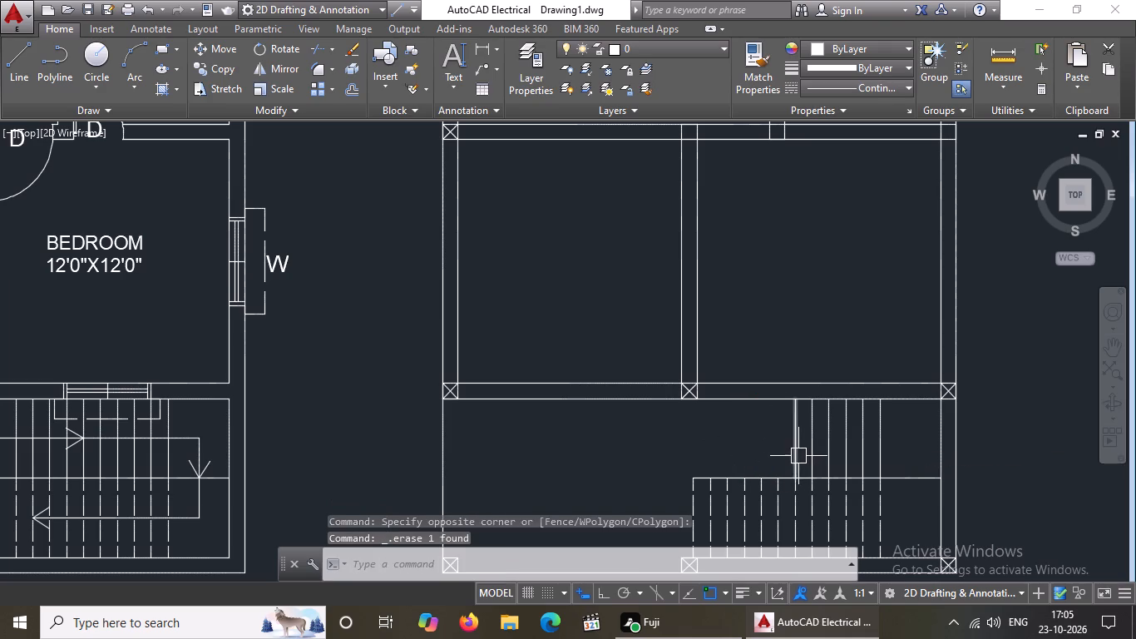
pyautogui.click(798, 455)
pyautogui.press('Delete')
pyautogui.click(813, 453)
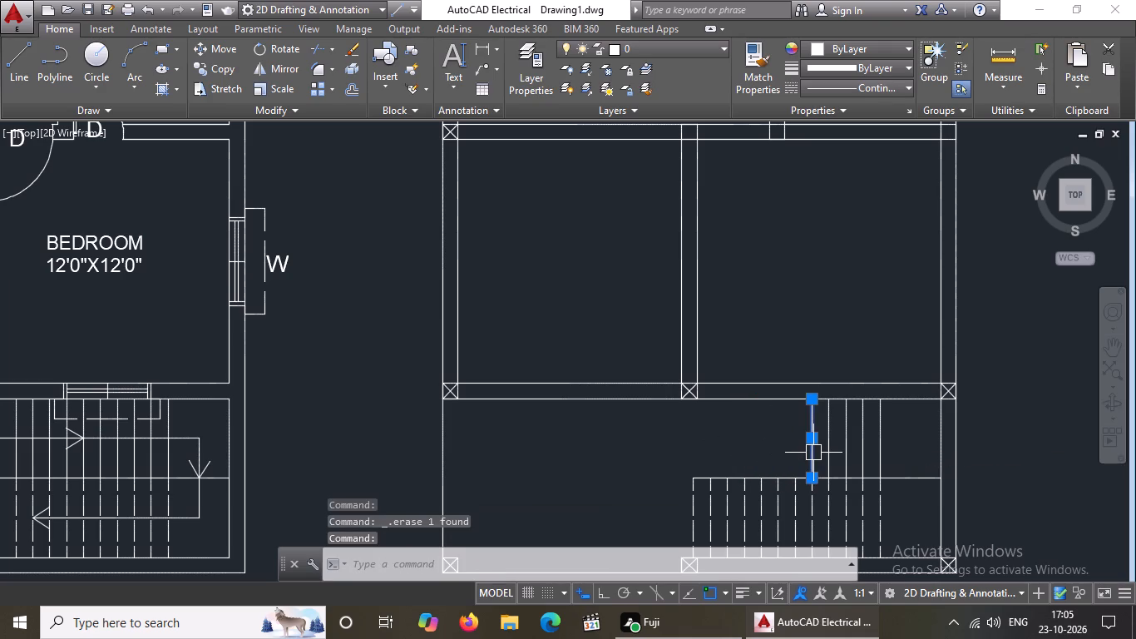
pyautogui.press('Delete')
pyautogui.click(832, 433)
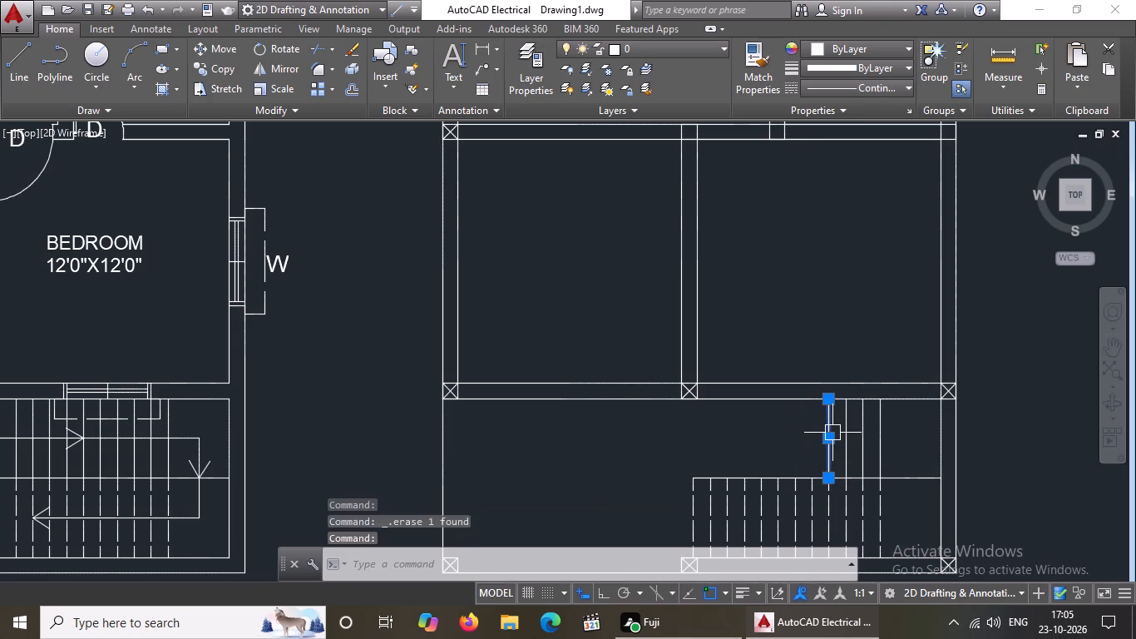
pyautogui.press('Delete')
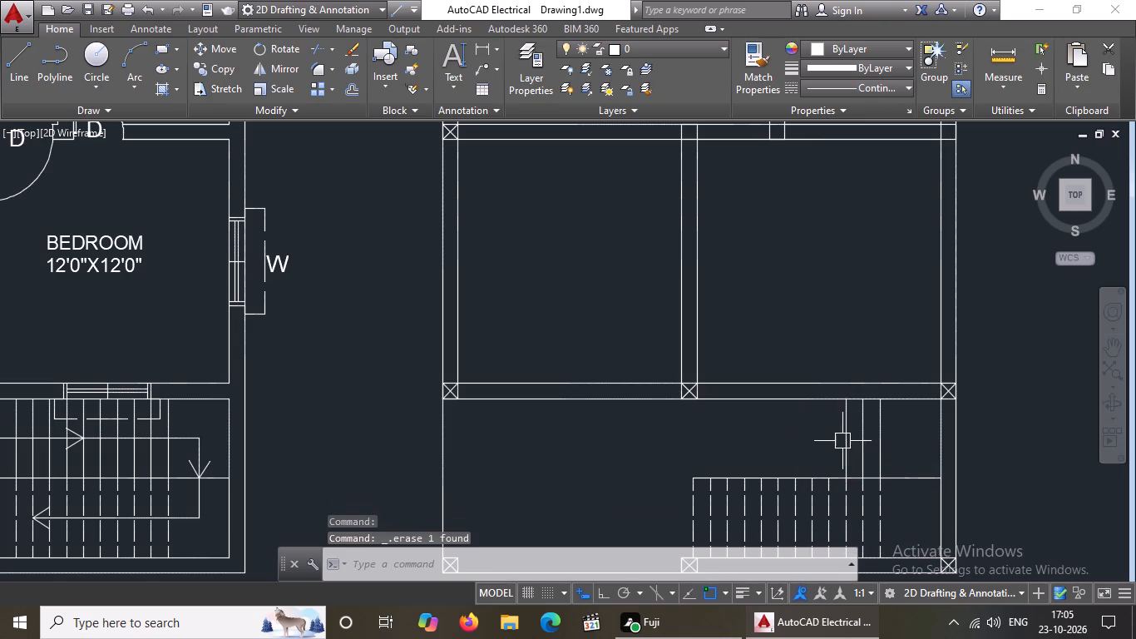
pyautogui.click(838, 442)
pyautogui.click(860, 437)
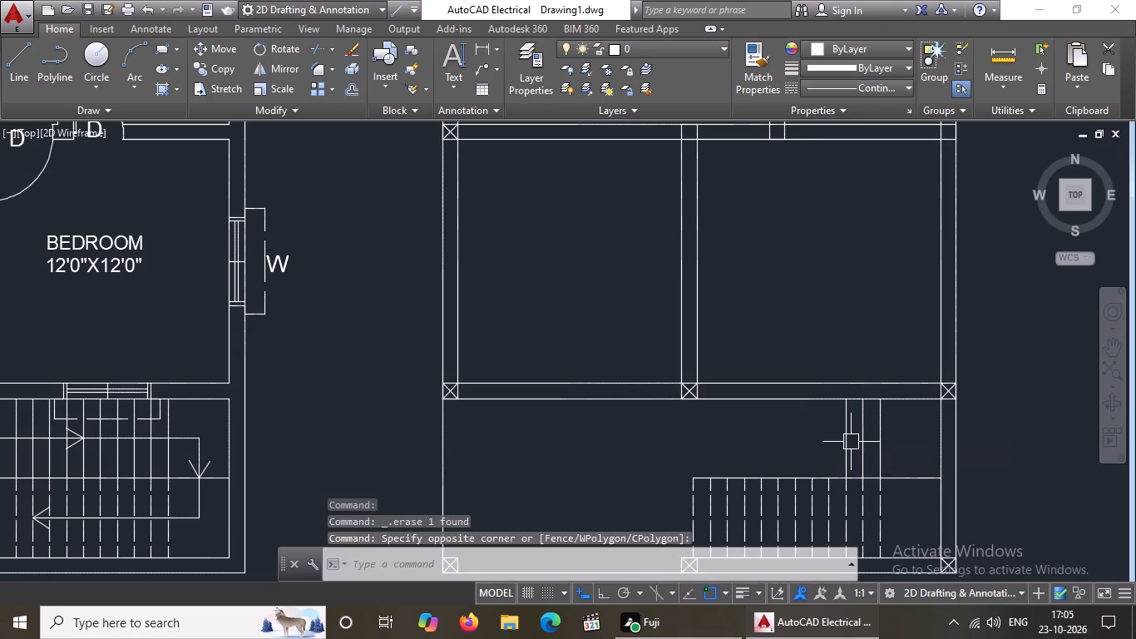
pyautogui.click(851, 442)
pyautogui.press('Delete')
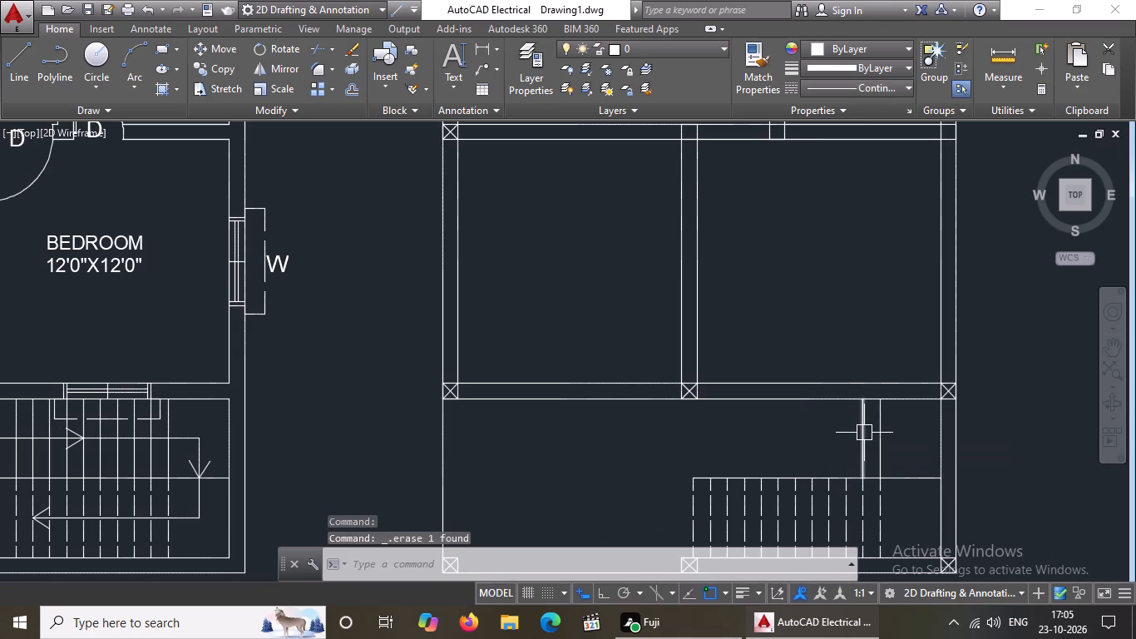
pyautogui.click(864, 433)
pyautogui.press('Delete')
pyautogui.click(884, 428)
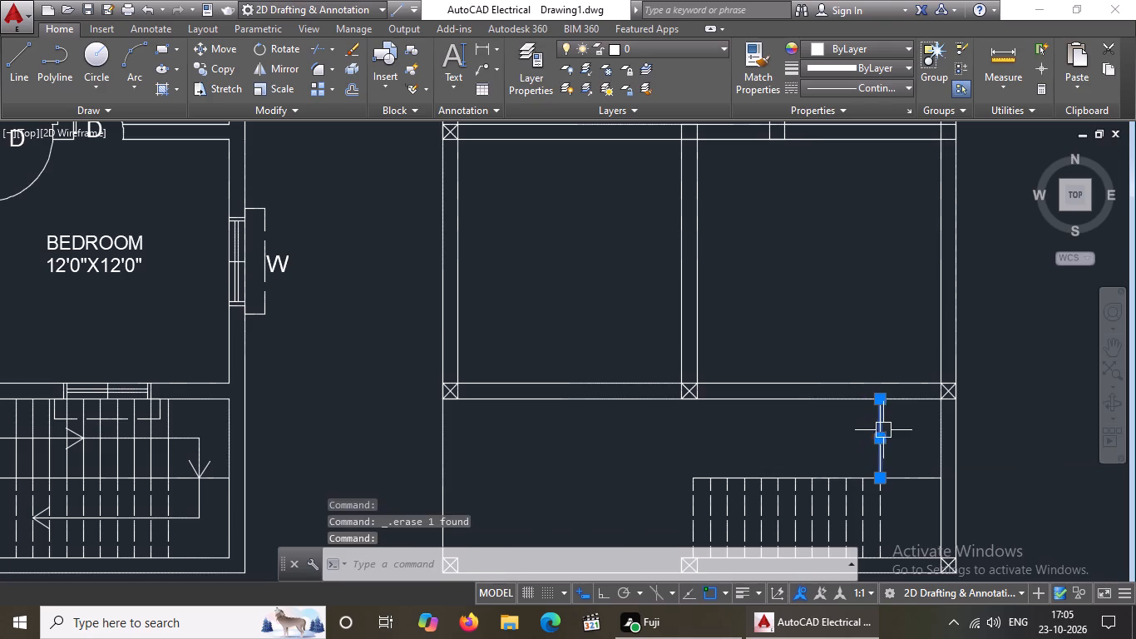
pyautogui.press('Delete')
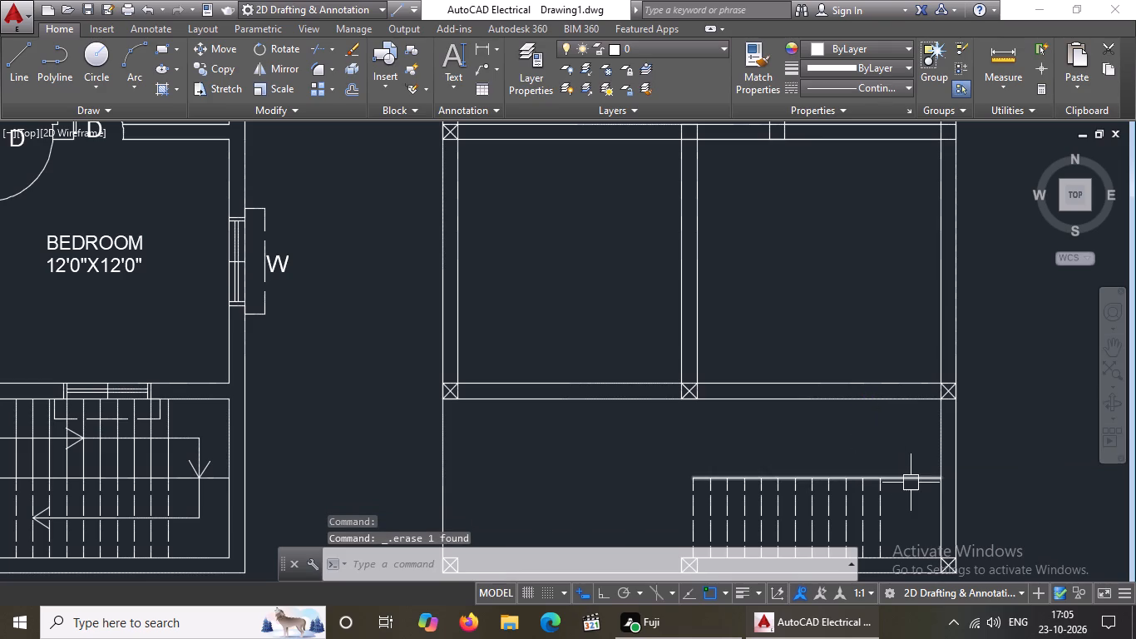
# Erase the horizontal line dividing the two stair flights in the column layout copy.
pyautogui.click(911, 483)
pyautogui.press('Delete')
# Erase the six westernmost dashed tread lines of the staircase's south flight.
pyautogui.scroll(-2, 902, 491)
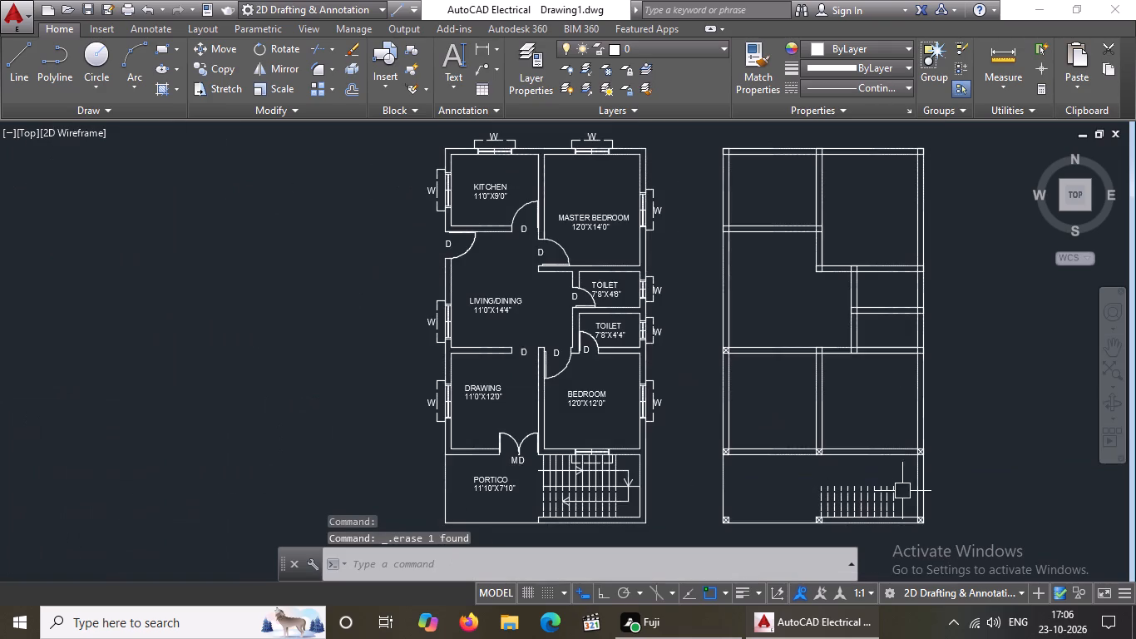
pyautogui.moveTo(897, 540); pyautogui.dragTo(836, 474, button='middle')
pyautogui.scroll(3, 768, 435)
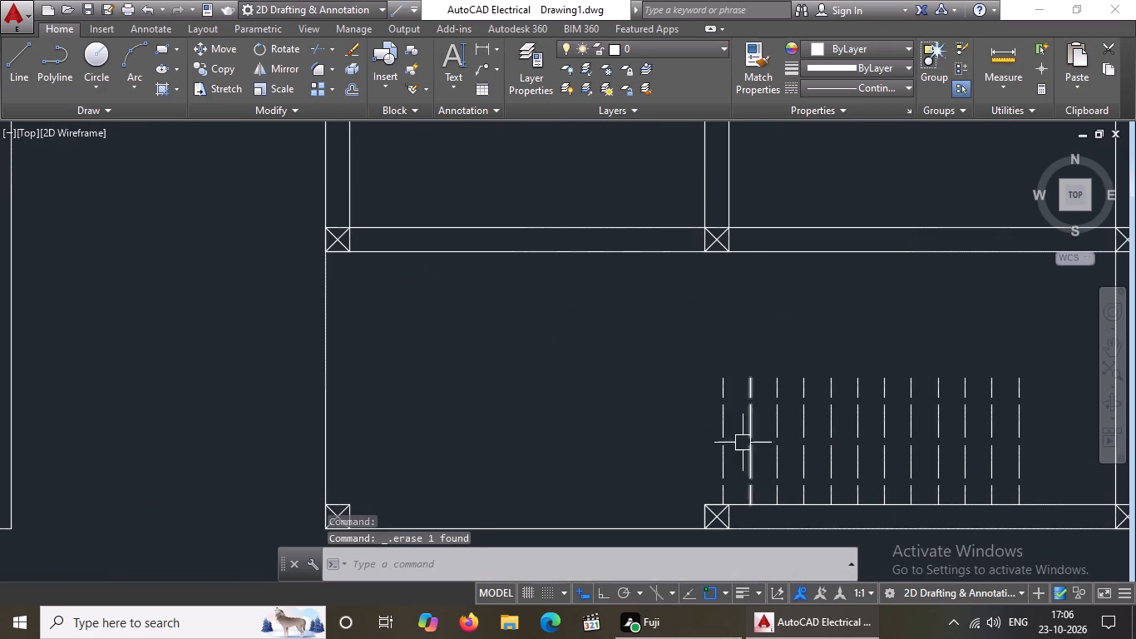
pyautogui.click(727, 447)
pyautogui.press('Delete')
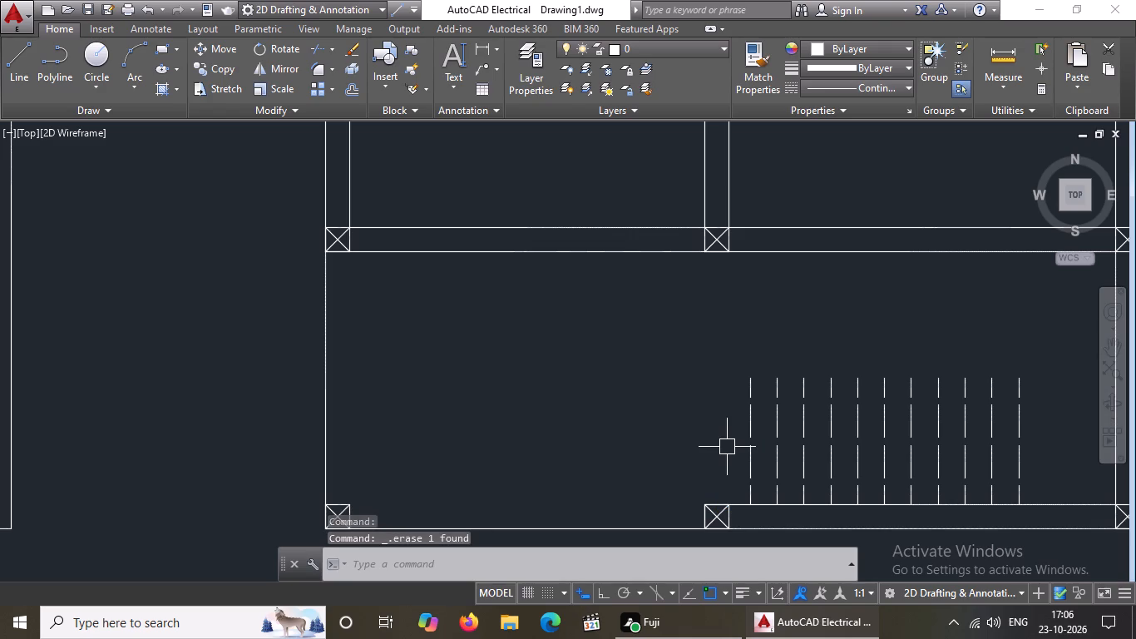
pyautogui.click(748, 443)
pyautogui.press('Delete')
pyautogui.click(780, 469)
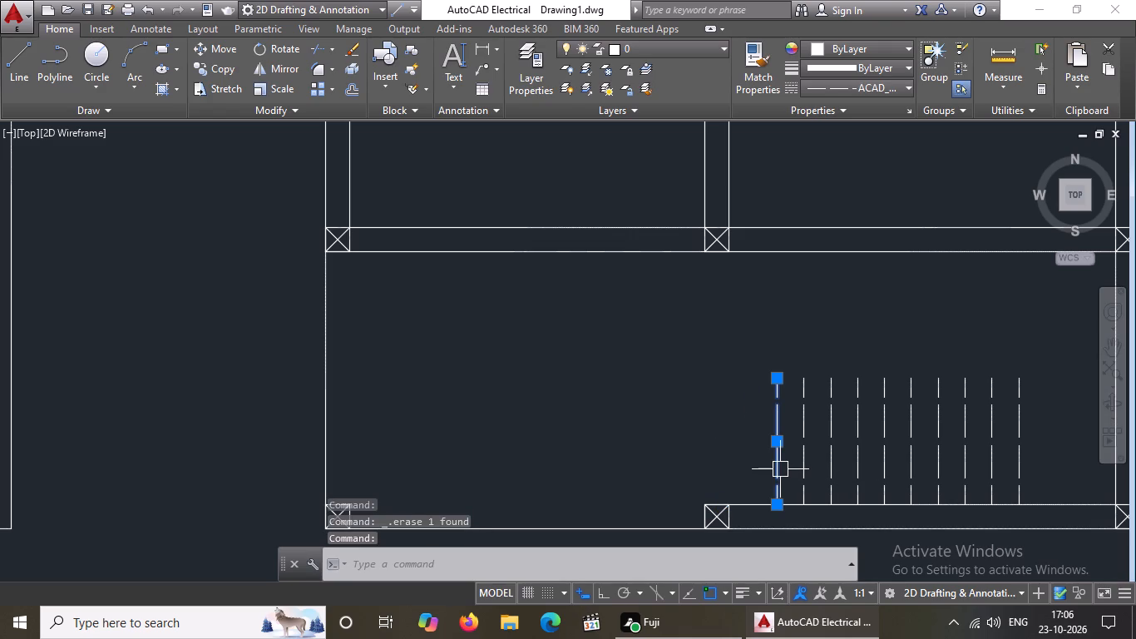
pyautogui.press('Delete')
pyautogui.click(805, 458)
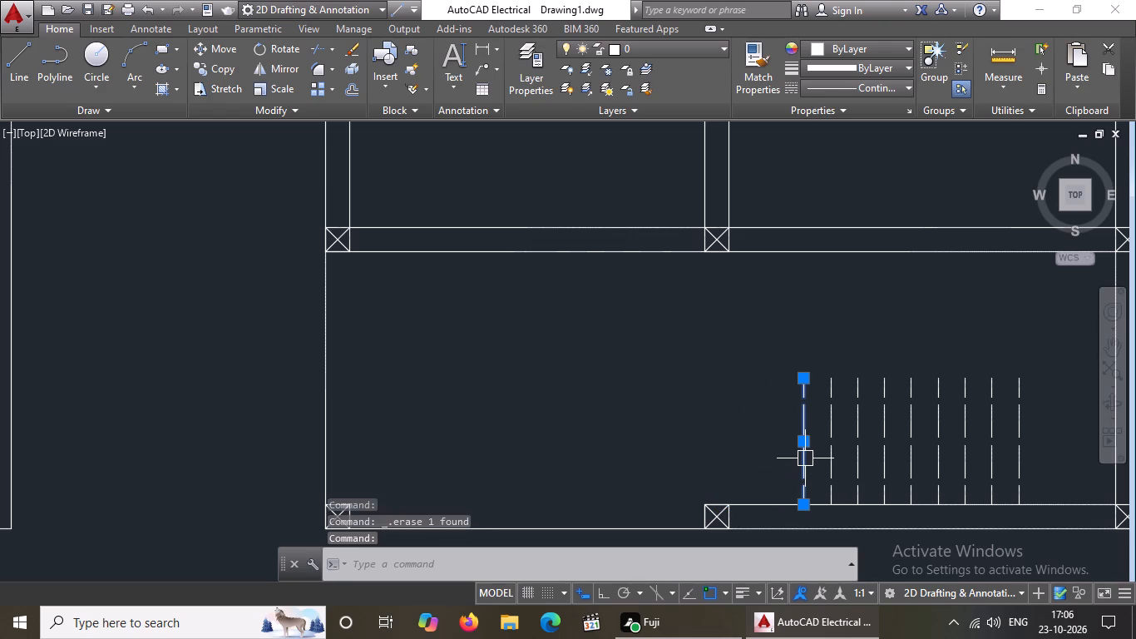
pyautogui.press('Delete')
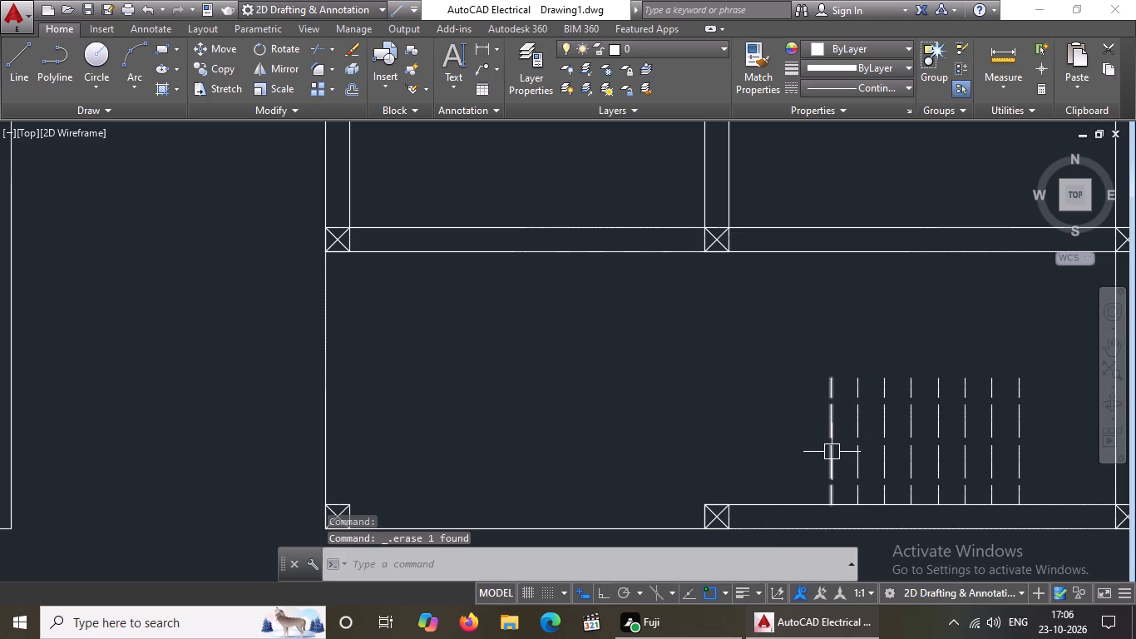
pyautogui.click(832, 452)
pyautogui.press('Delete')
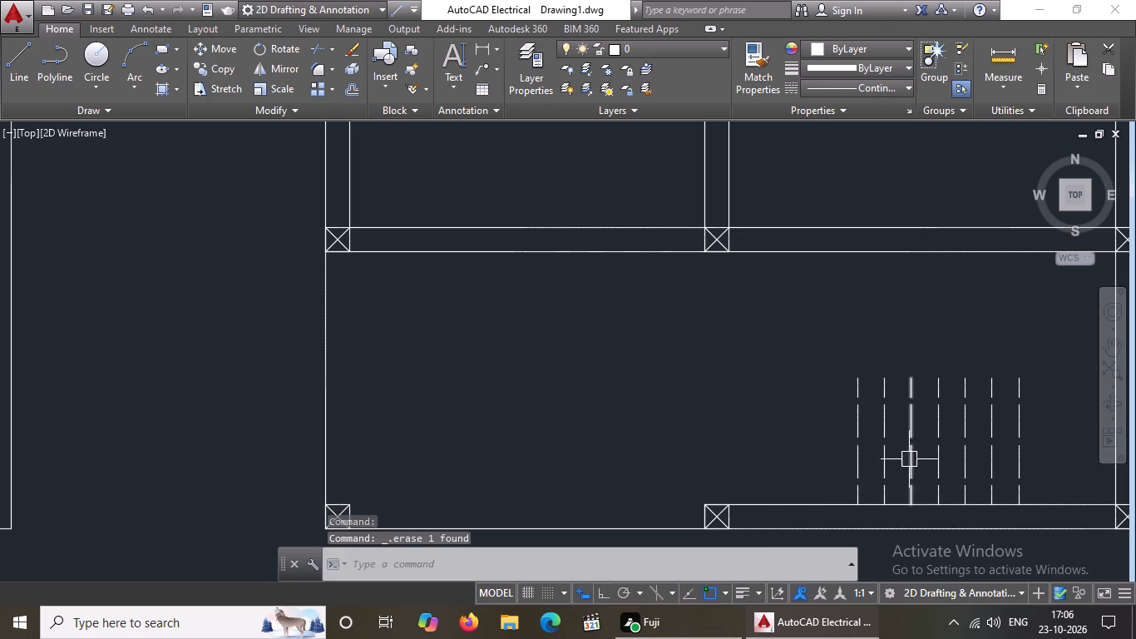
pyautogui.click(862, 468)
pyautogui.press('Delete')
# Erase the remaining six dashed tread lines of the staircase's south flight, up to the easternmost one.
pyautogui.click(880, 463)
pyautogui.press('Delete')
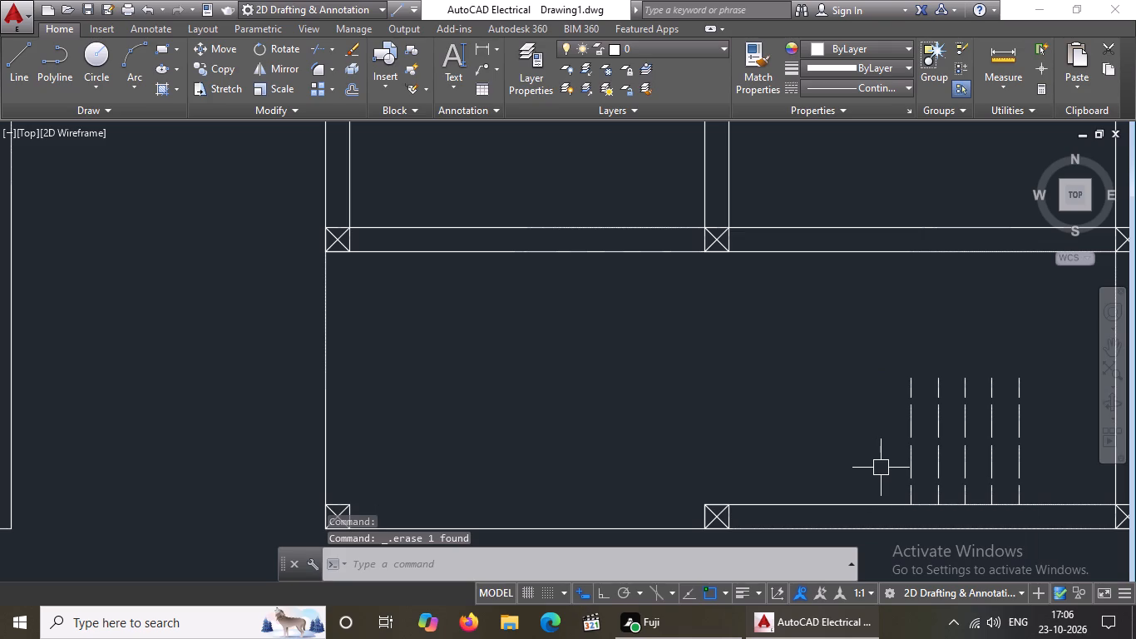
pyautogui.click(917, 443)
pyautogui.press('Delete')
pyautogui.click(937, 424)
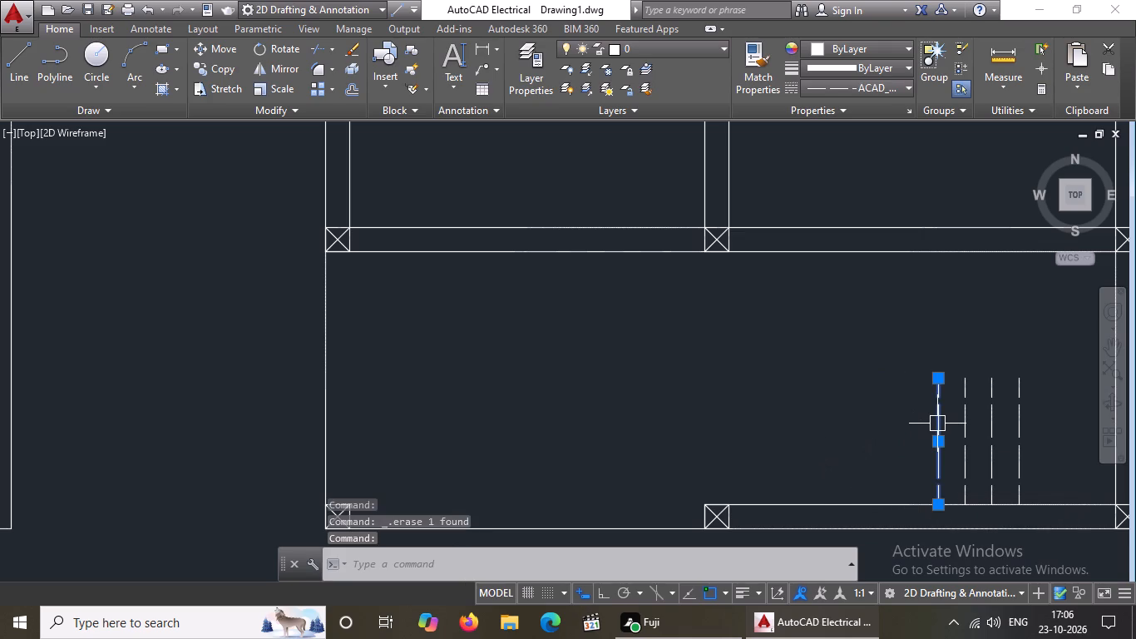
pyautogui.press('Delete')
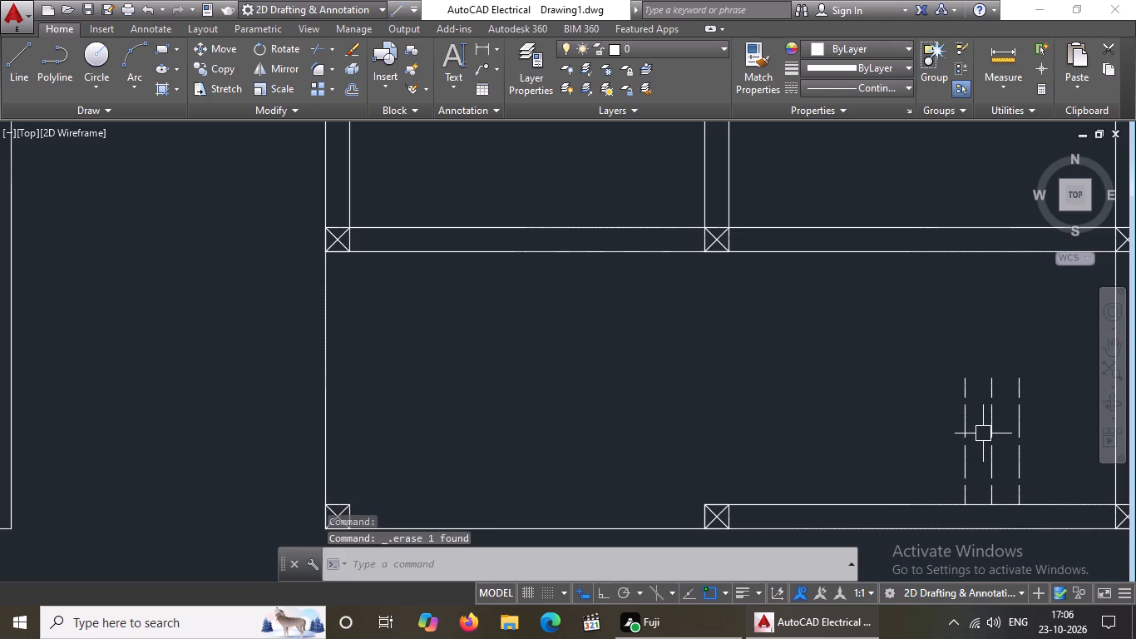
pyautogui.click(968, 440)
pyautogui.press('Delete')
pyautogui.click(995, 438)
pyautogui.press('Delete')
pyautogui.click(1024, 433)
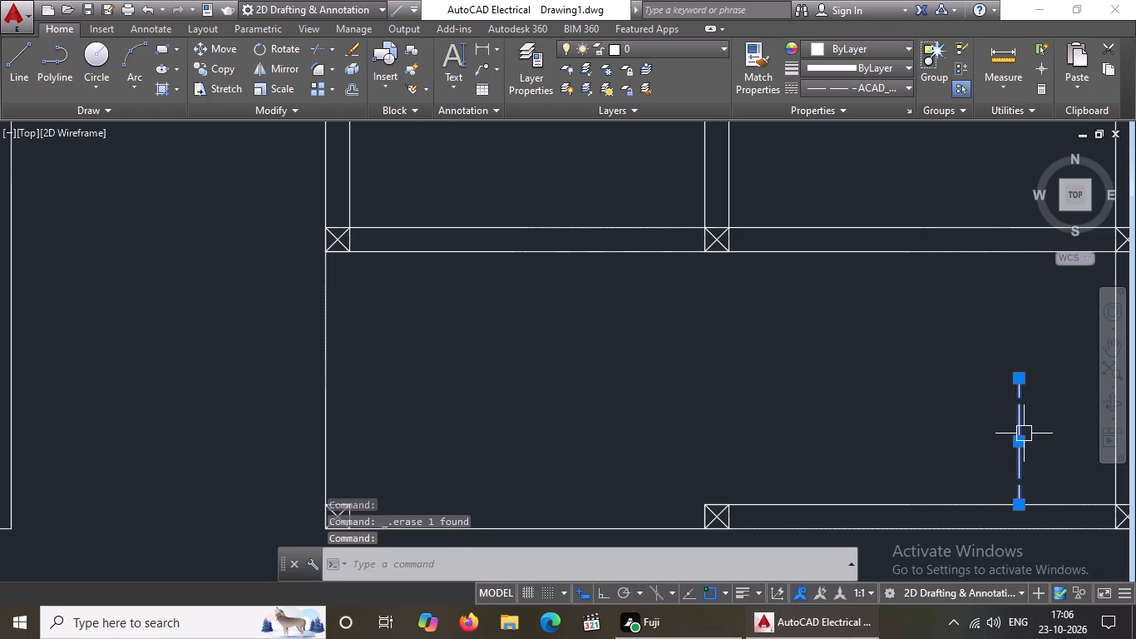
pyautogui.press('Delete')
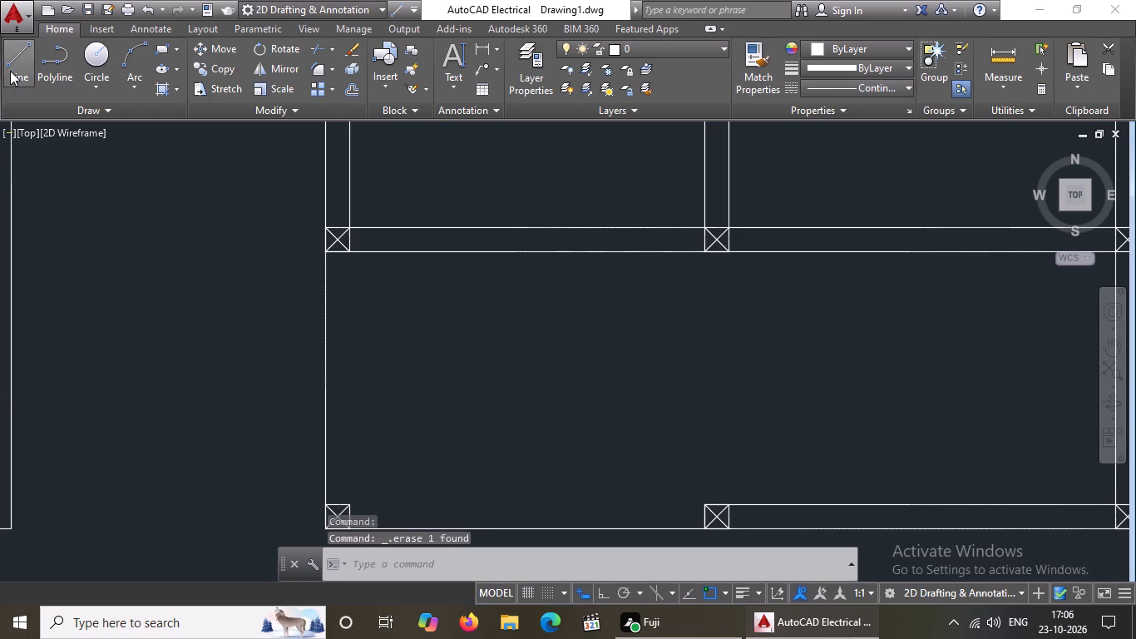
# With Ortho on, draw the portico bay's inner wall lines: 7'-10" south along the west wall, 11'-0" east to the middle south column.
pyautogui.click(10, 71)
pyautogui.moveTo(346, 246); pyautogui.dragTo(346, 314)
pyautogui.click(604, 593)
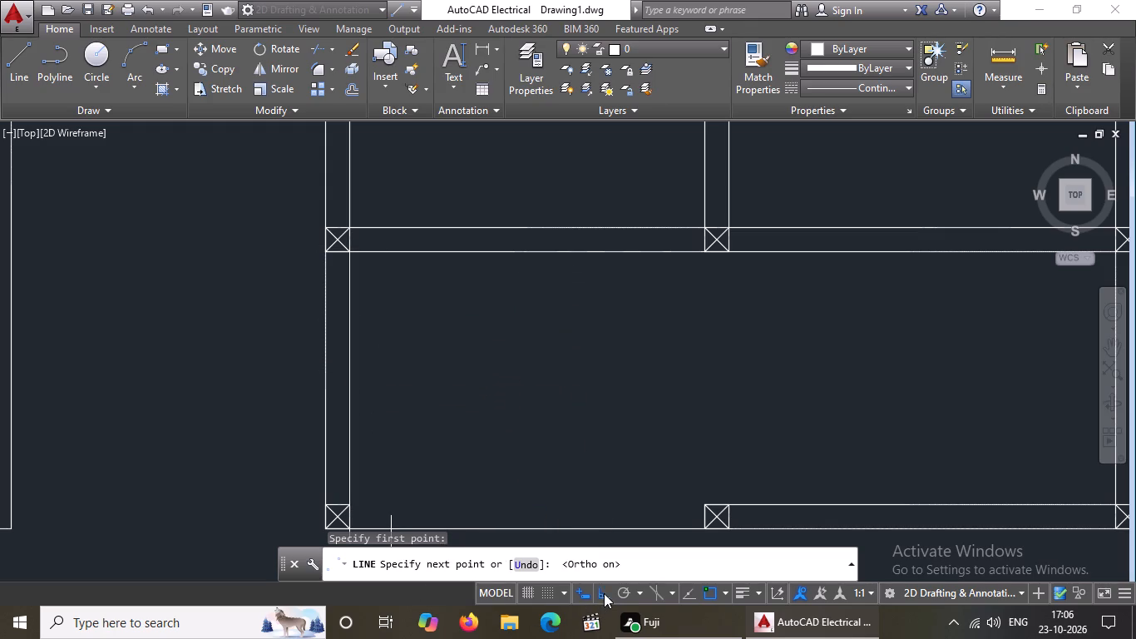
pyautogui.click(349, 503)
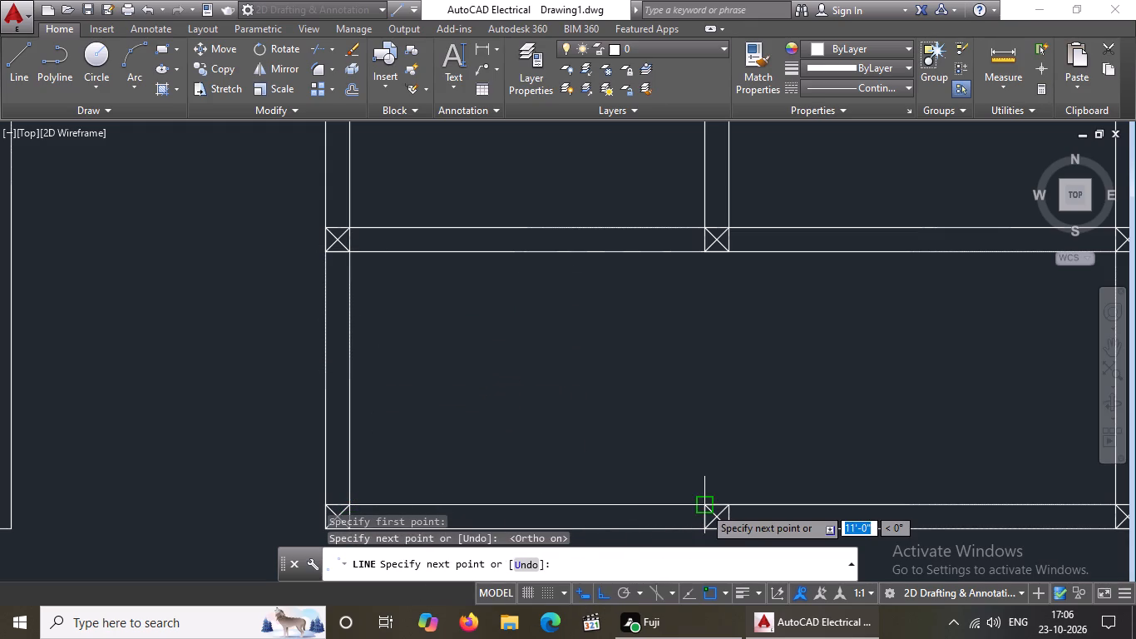
pyautogui.click(704, 507)
pyautogui.press('Escape')
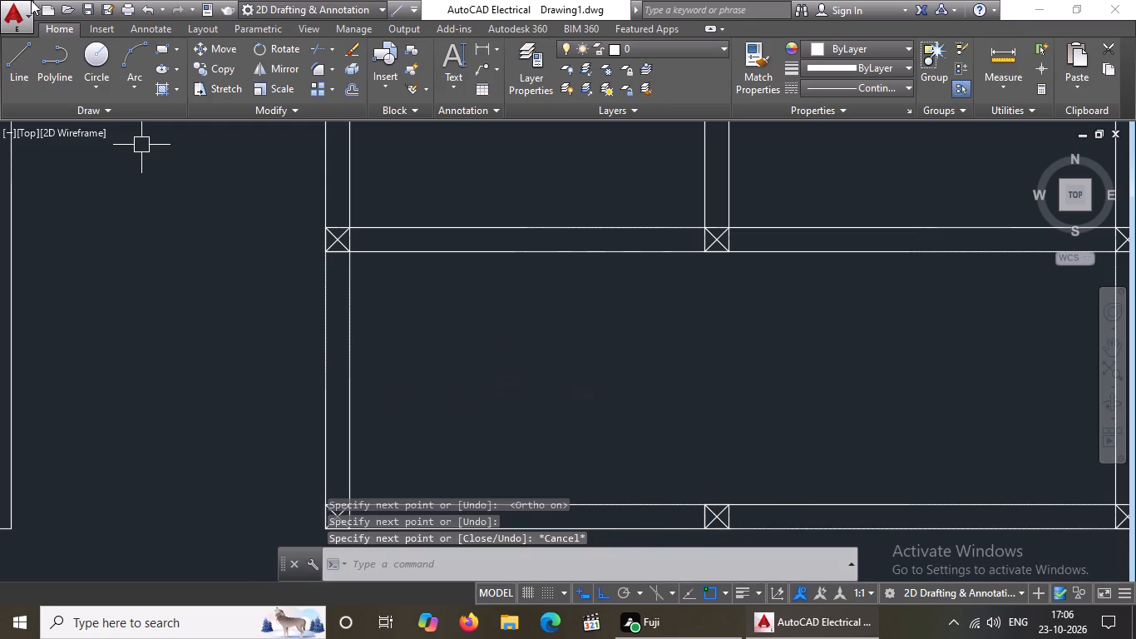
# Draw two parallel vertical wall lines joining both faces of the middle south column to the column directly north of it.
pyautogui.click(19, 68)
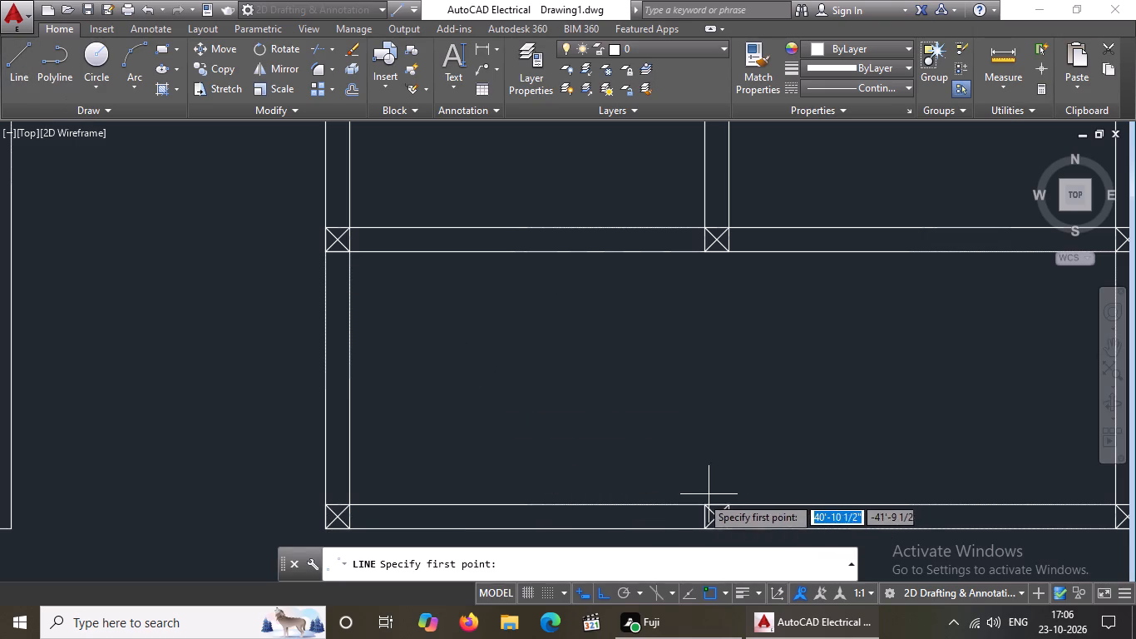
pyautogui.click(703, 506)
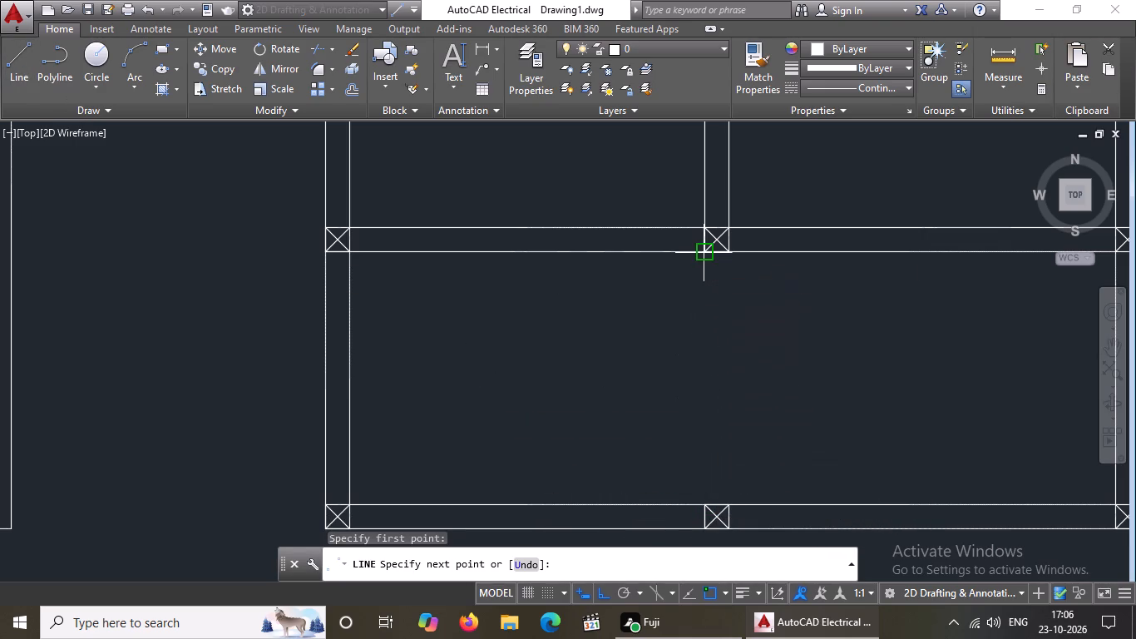
pyautogui.click(705, 250)
pyautogui.press('Escape')
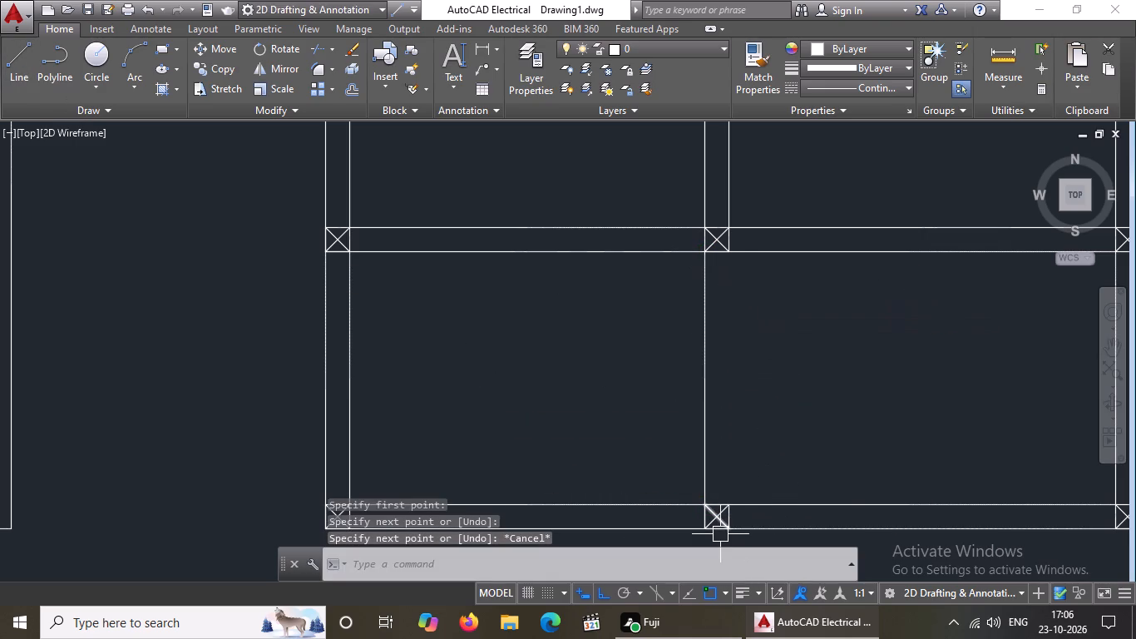
pyautogui.press('l')
pyautogui.press('Return')
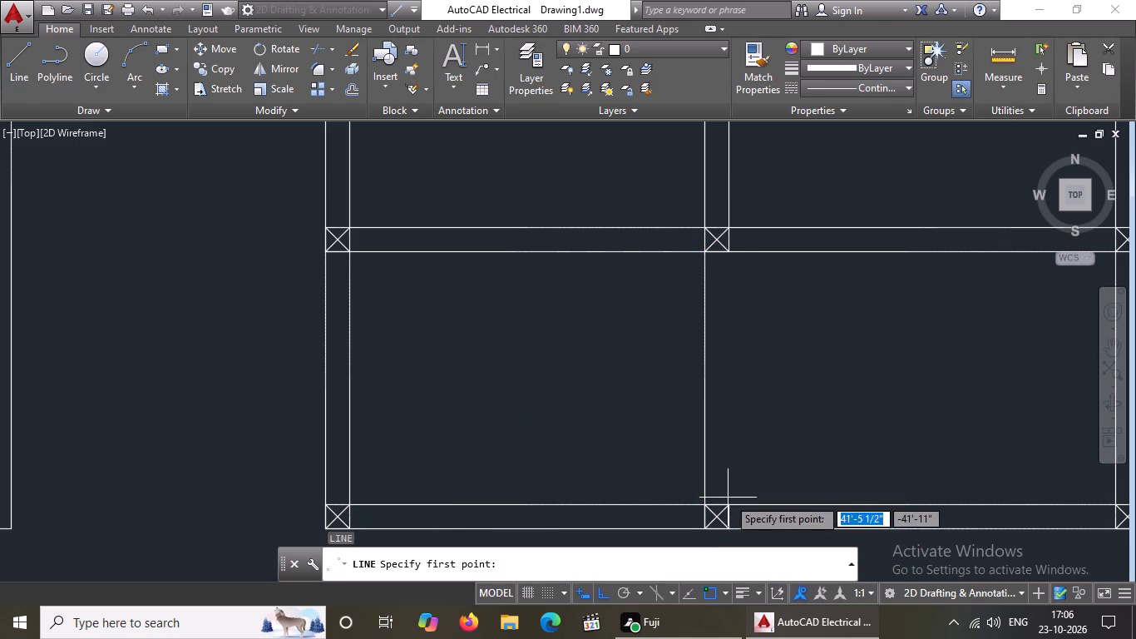
pyautogui.click(730, 512)
pyautogui.click(729, 251)
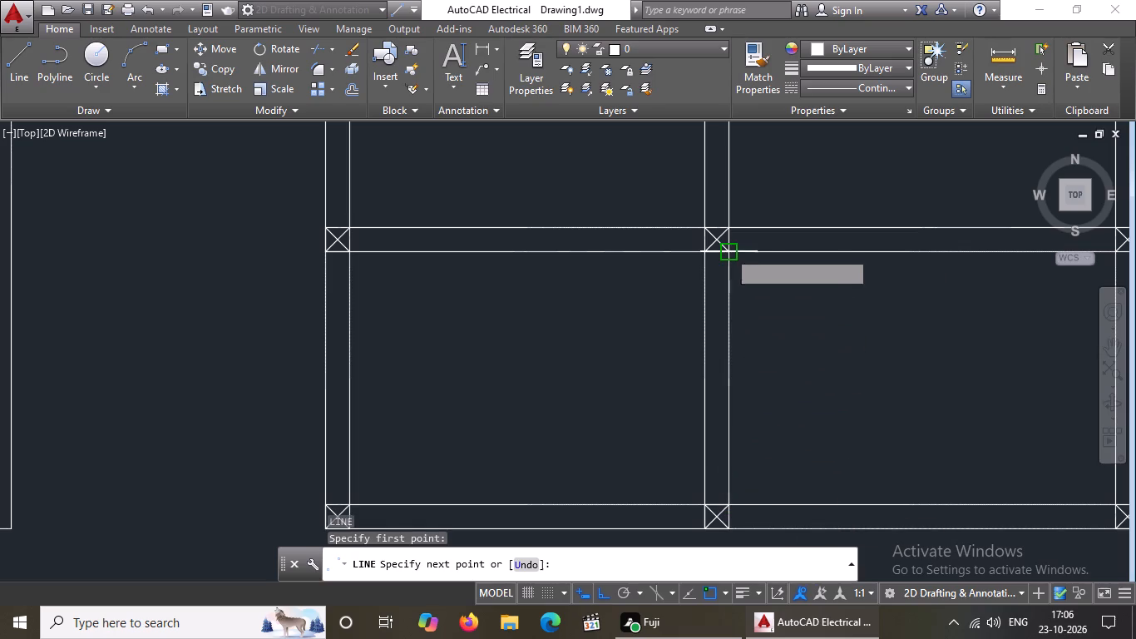
pyautogui.press('Escape')
# Extend the west face line of the master bedroom's west wall south to the horizontal wall north of the drawing room and bedroom.
pyautogui.scroll(-3, 774, 348)
pyautogui.moveTo(778, 360); pyautogui.dragTo(778, 418, button='middle')
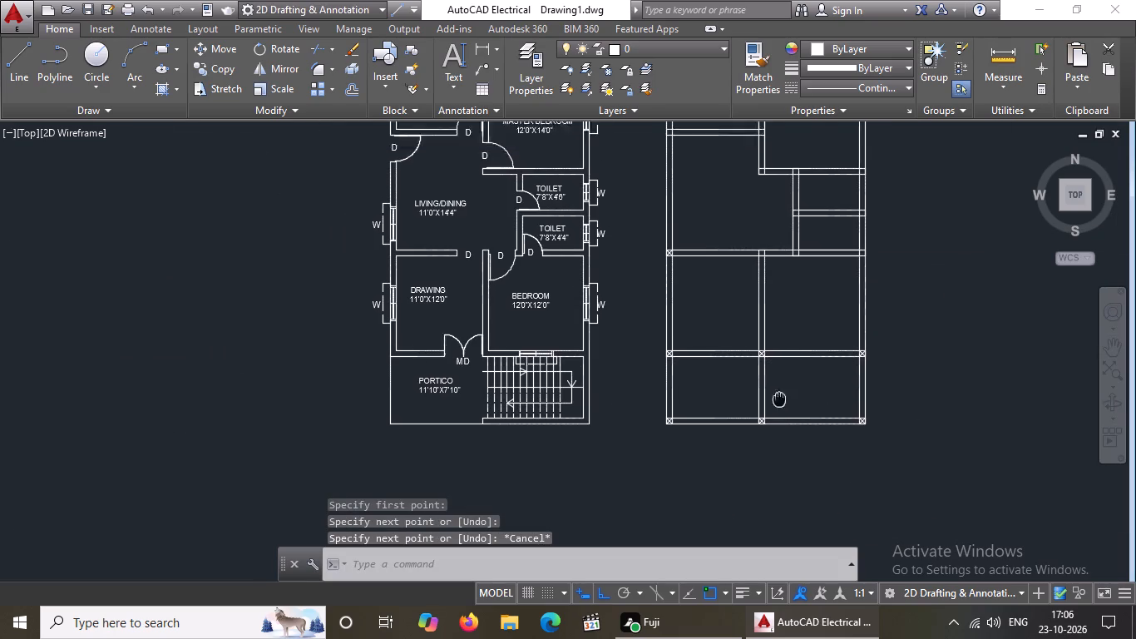
pyautogui.moveTo(778, 418); pyautogui.dragTo(757, 524, button='middle')
pyautogui.scroll(2, 811, 367)
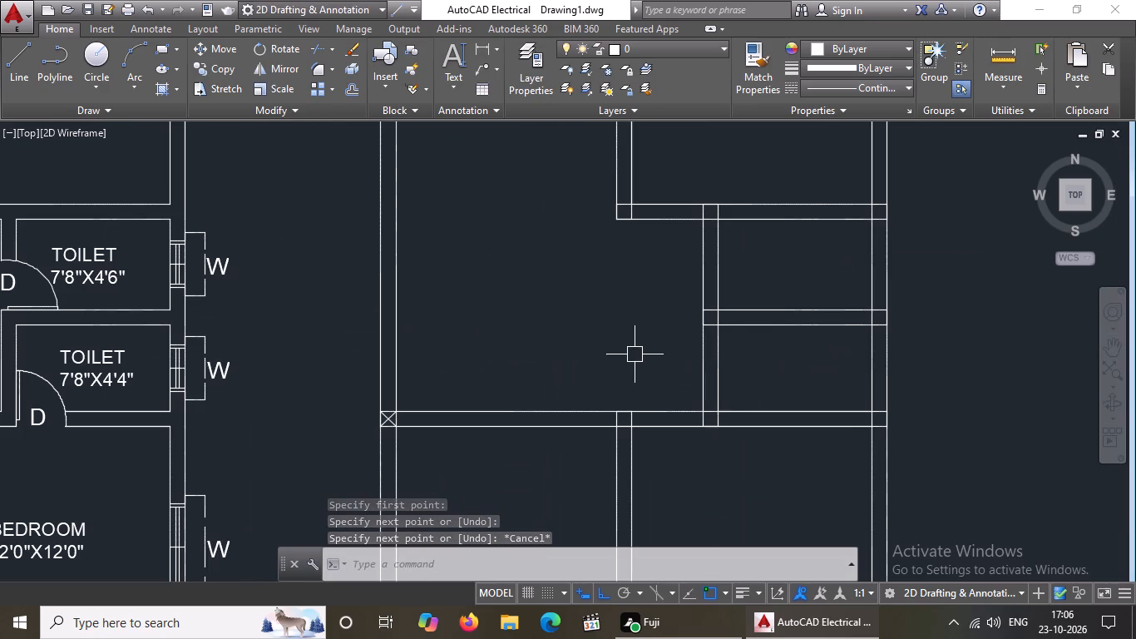
pyautogui.press('Escape')
pyautogui.write('EX')
pyautogui.press('space')
pyautogui.press('space')
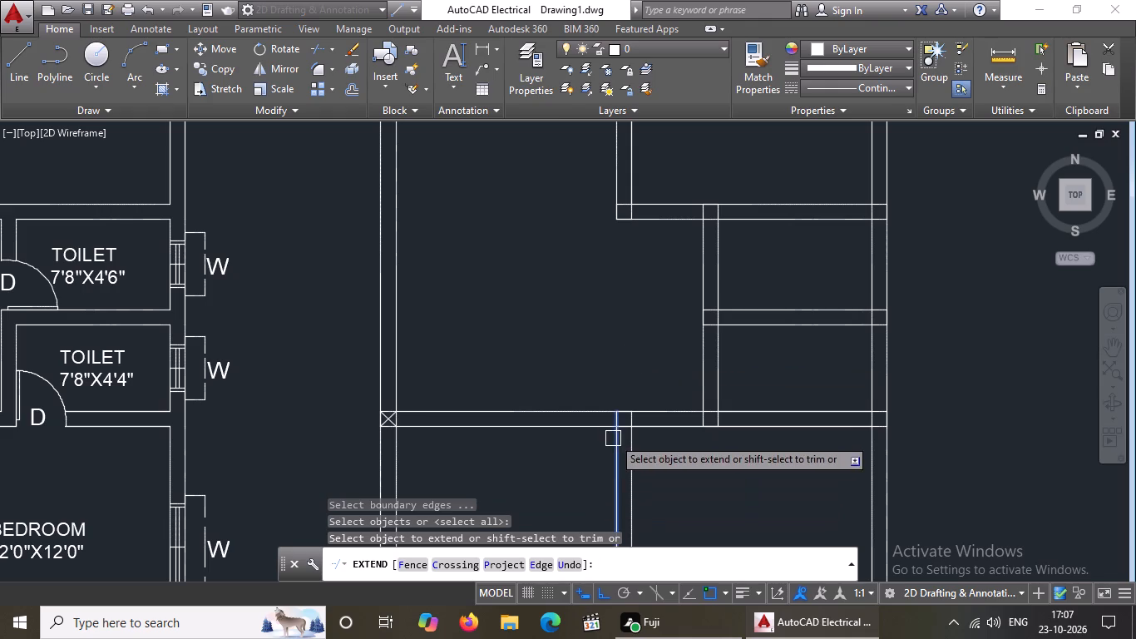
pyautogui.click(615, 181)
pyautogui.click(613, 182)
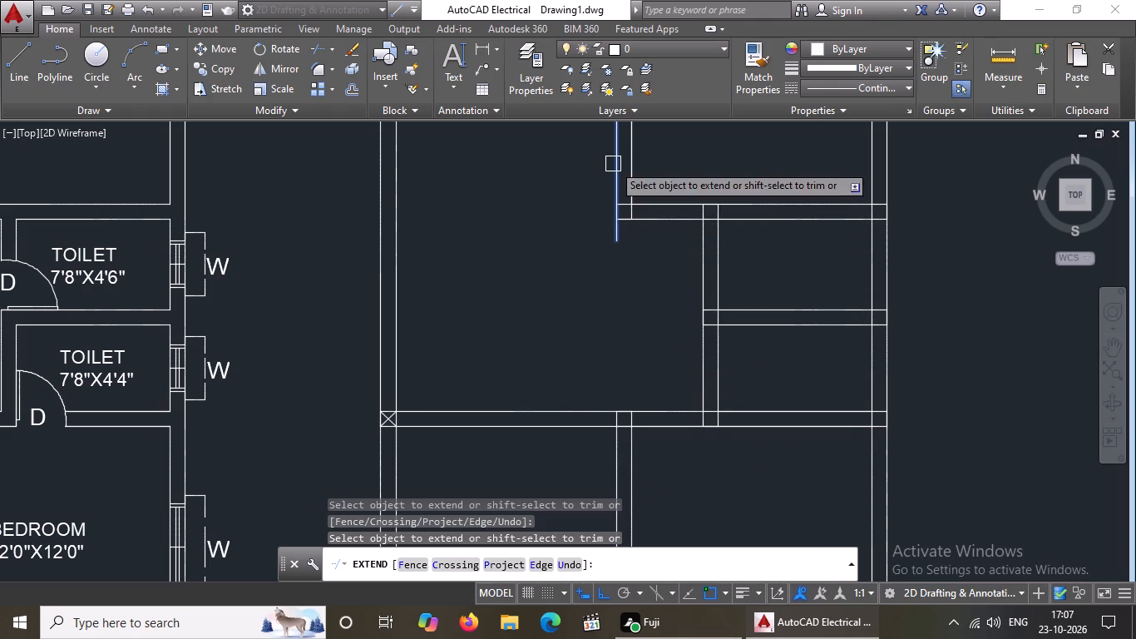
pyautogui.click(613, 163)
pyautogui.click(612, 229)
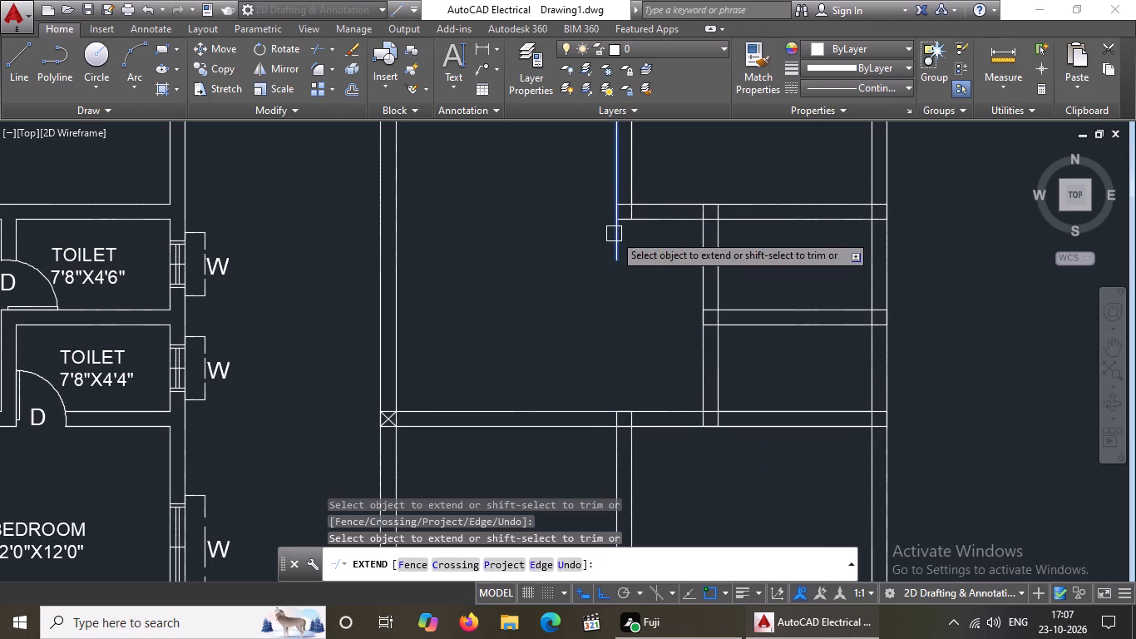
pyautogui.click(614, 233)
pyautogui.click(615, 240)
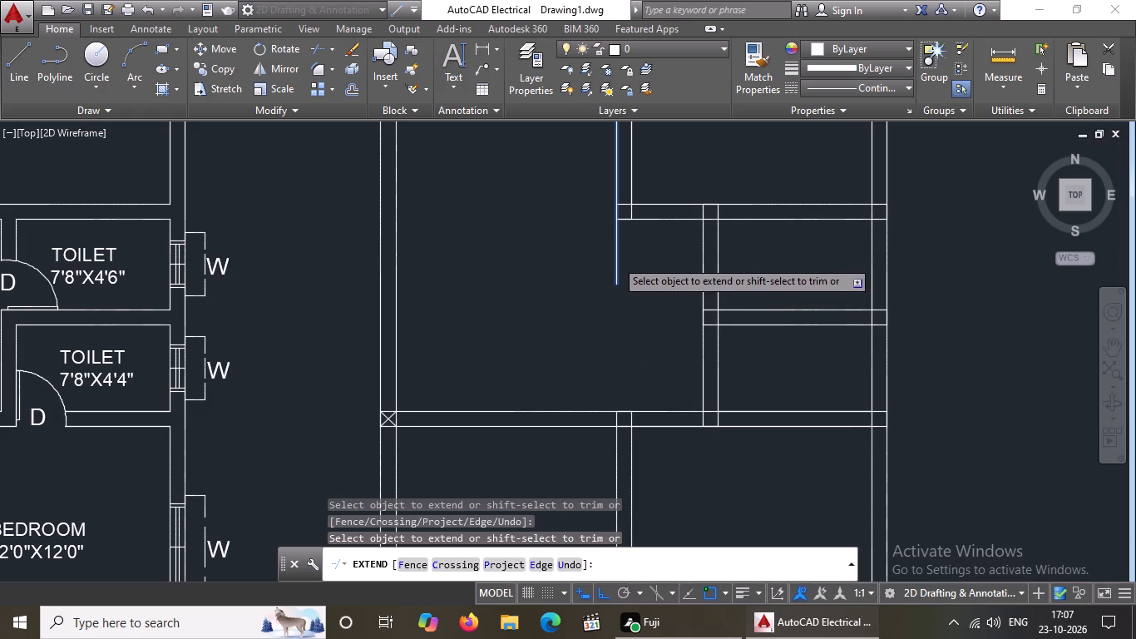
pyautogui.click(615, 260)
pyautogui.click(616, 257)
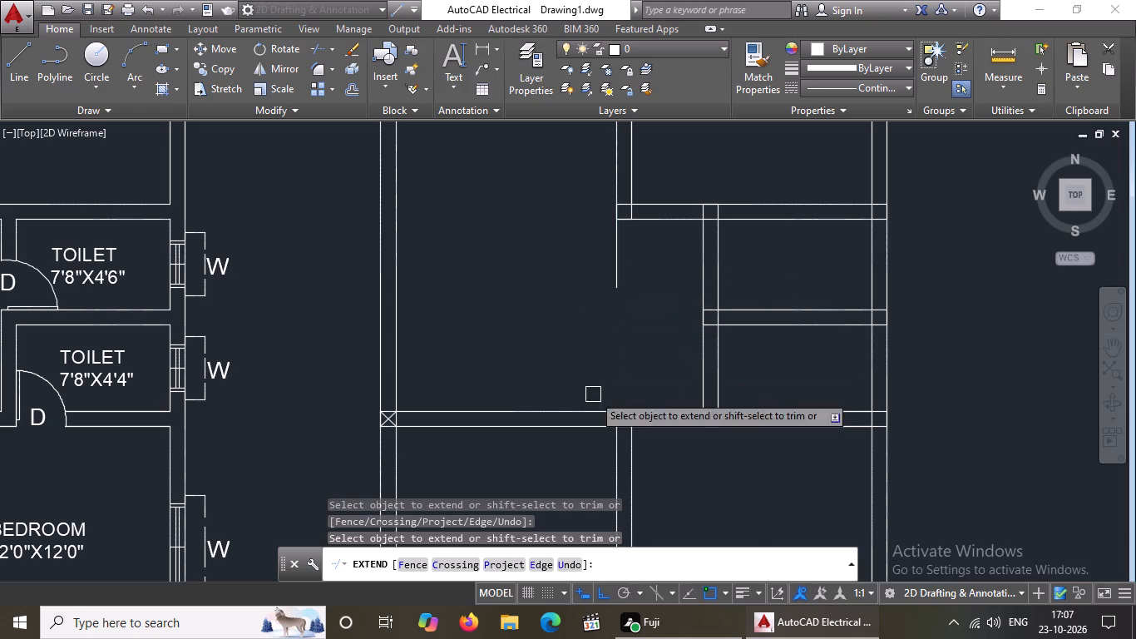
pyautogui.moveTo(614, 265); pyautogui.dragTo(616, 282)
pyautogui.click(615, 280)
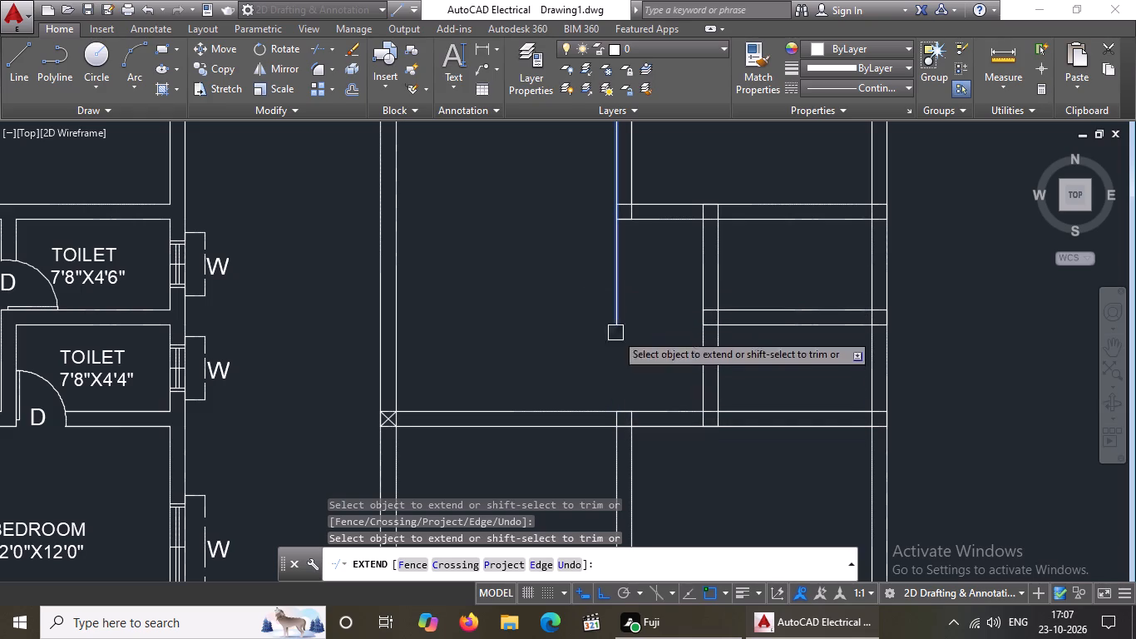
pyautogui.moveTo(614, 289); pyautogui.dragTo(615, 298)
pyautogui.click(613, 297)
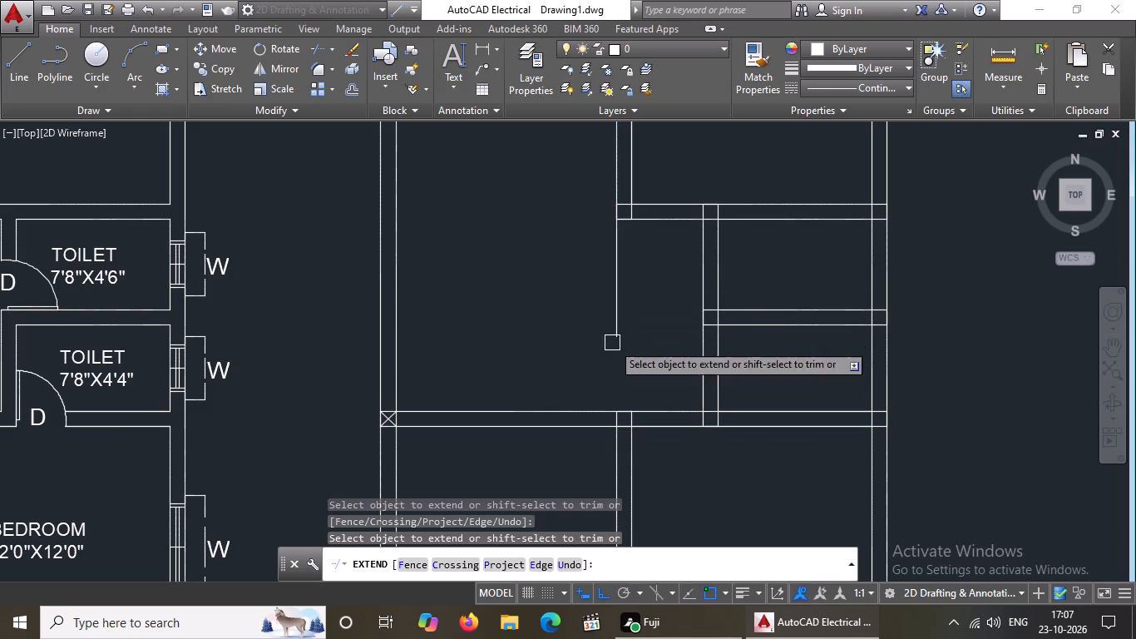
pyautogui.moveTo(612, 323); pyautogui.dragTo(613, 337)
pyautogui.click(625, 326)
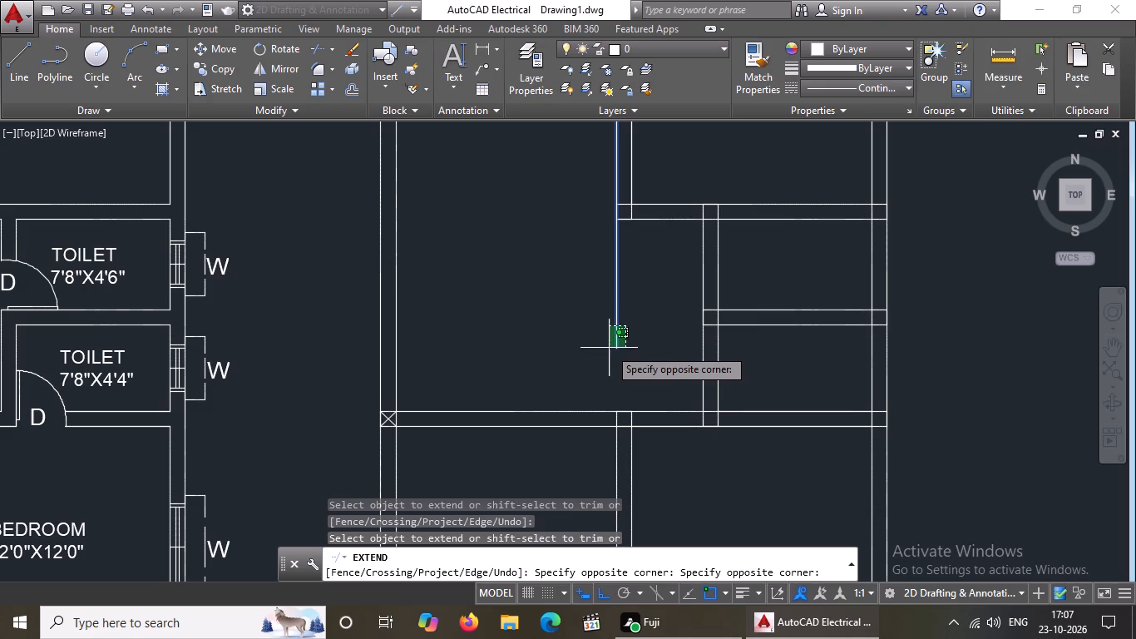
pyautogui.click(608, 349)
pyautogui.click(611, 322)
pyautogui.click(615, 337)
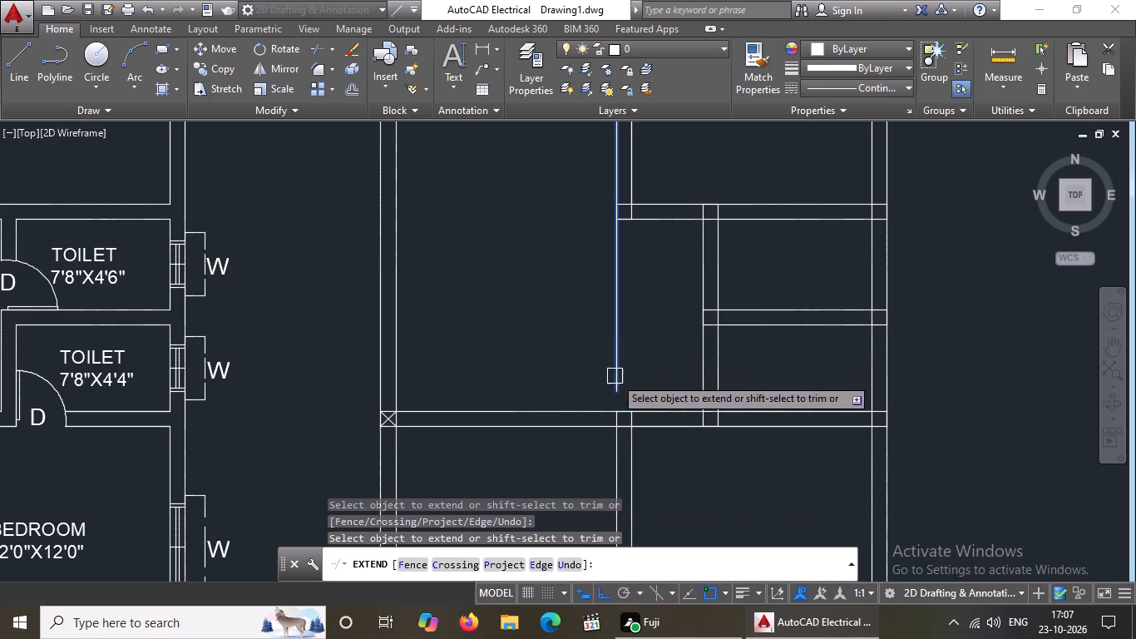
pyautogui.click(619, 346)
pyautogui.click(619, 384)
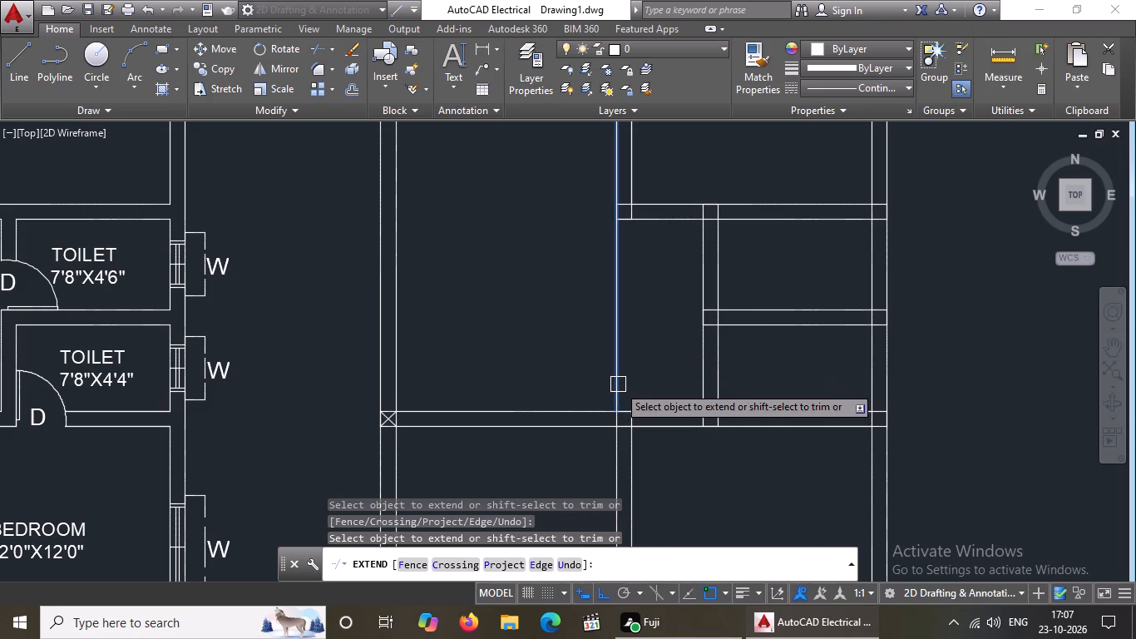
pyautogui.click(612, 385)
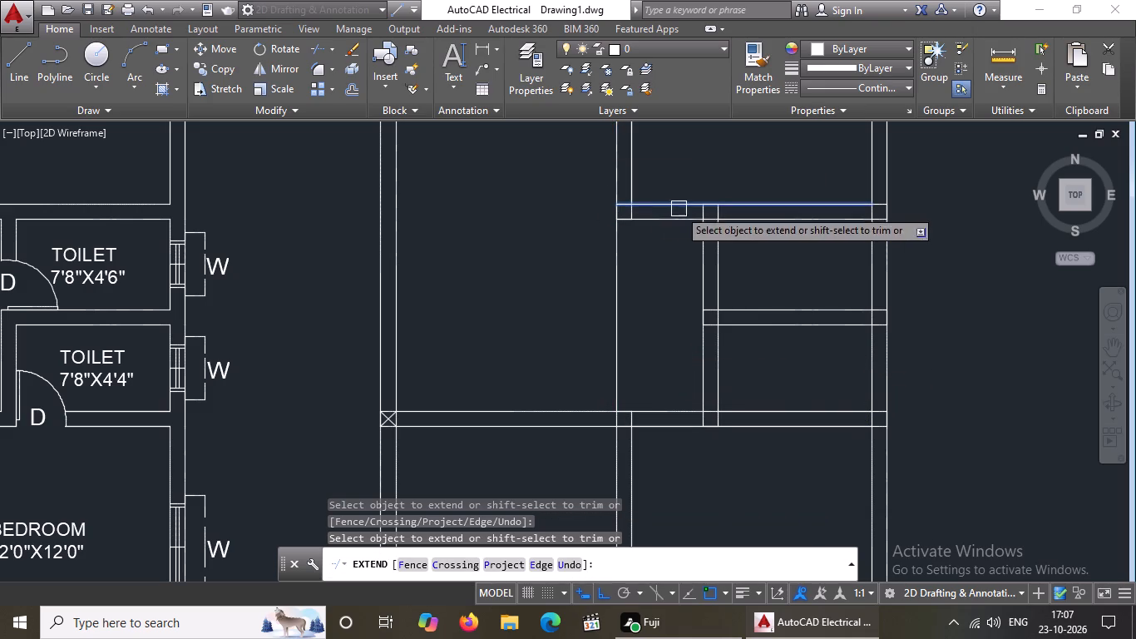
pyautogui.press('Escape')
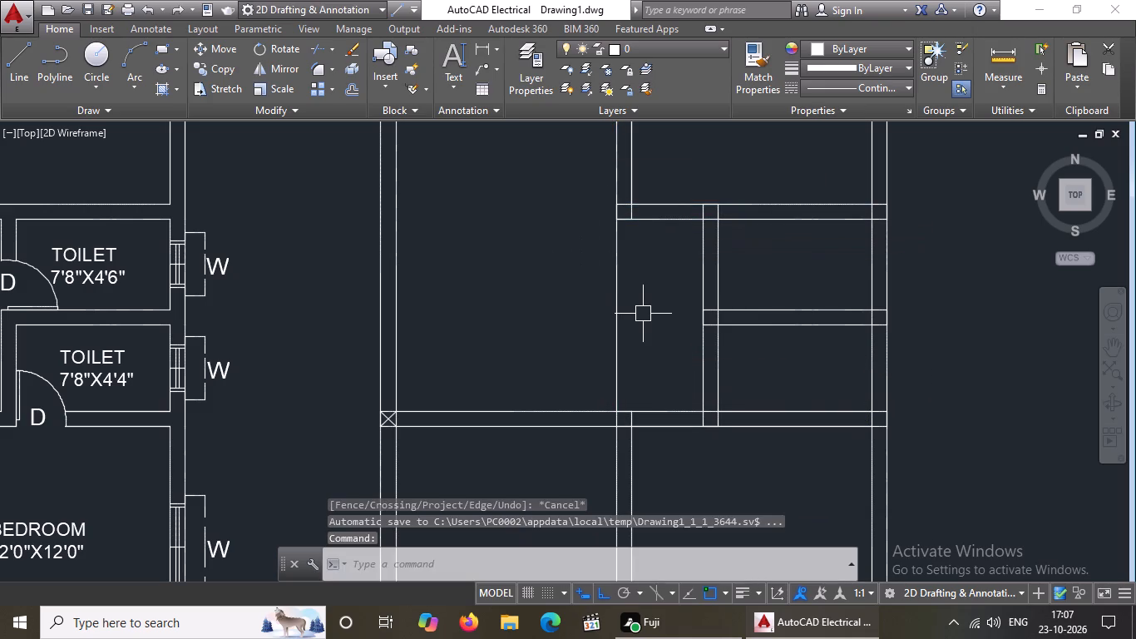
# Offset the extended vertical wall line 9" to the east to form the wall's other face.
pyautogui.press('o')
pyautogui.press('Return')
pyautogui.press('9')
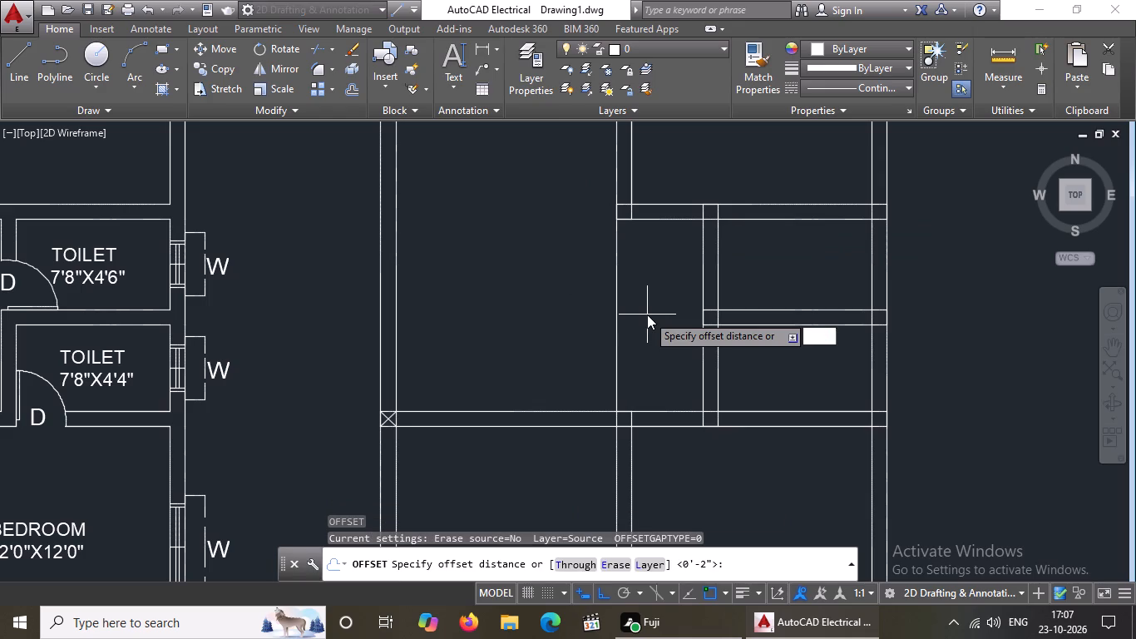
pyautogui.hotkey('shift', '"')
pyautogui.press('Return')
pyautogui.click(618, 329)
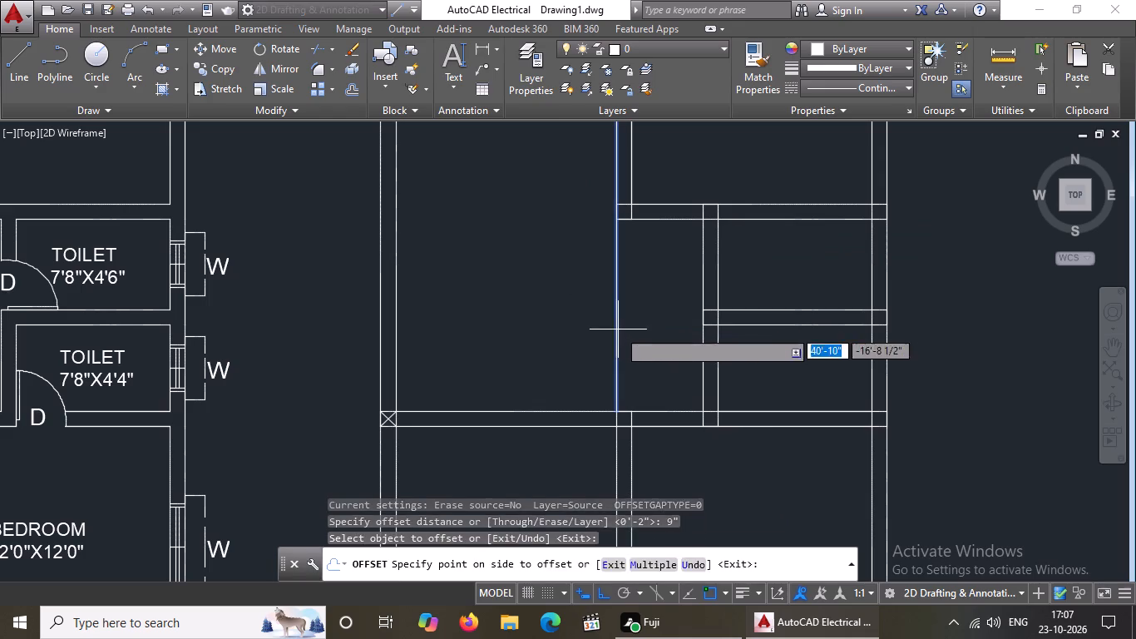
pyautogui.click(653, 322)
pyautogui.scroll(-1, 648, 331)
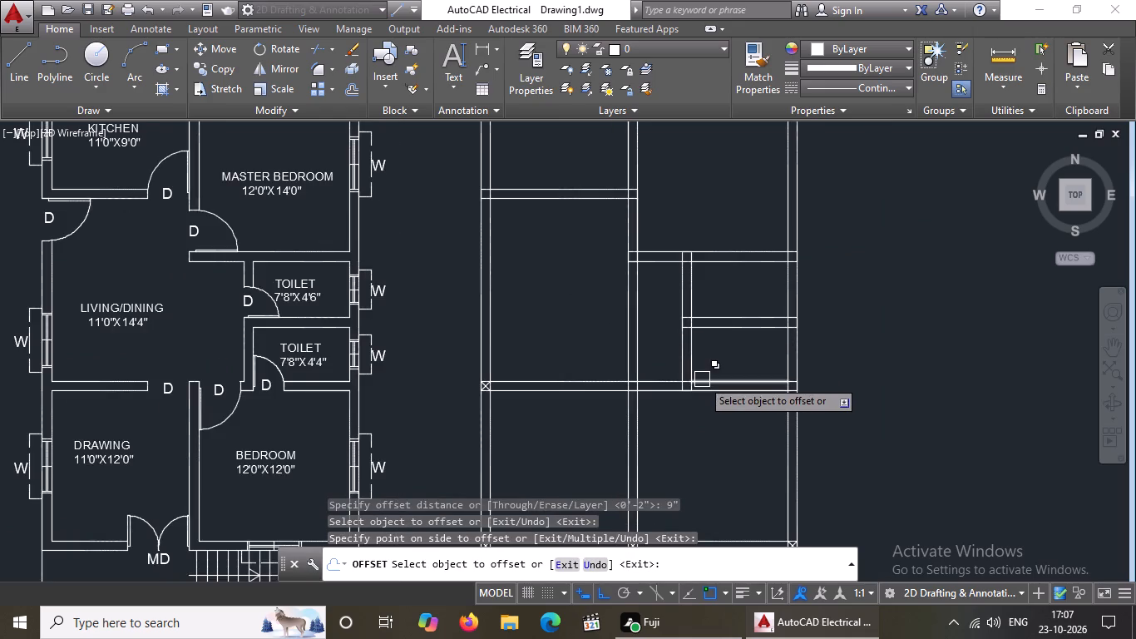
pyautogui.scroll(-3, 702, 379)
pyautogui.scroll(2, 702, 372)
pyautogui.scroll(2, 598, 225)
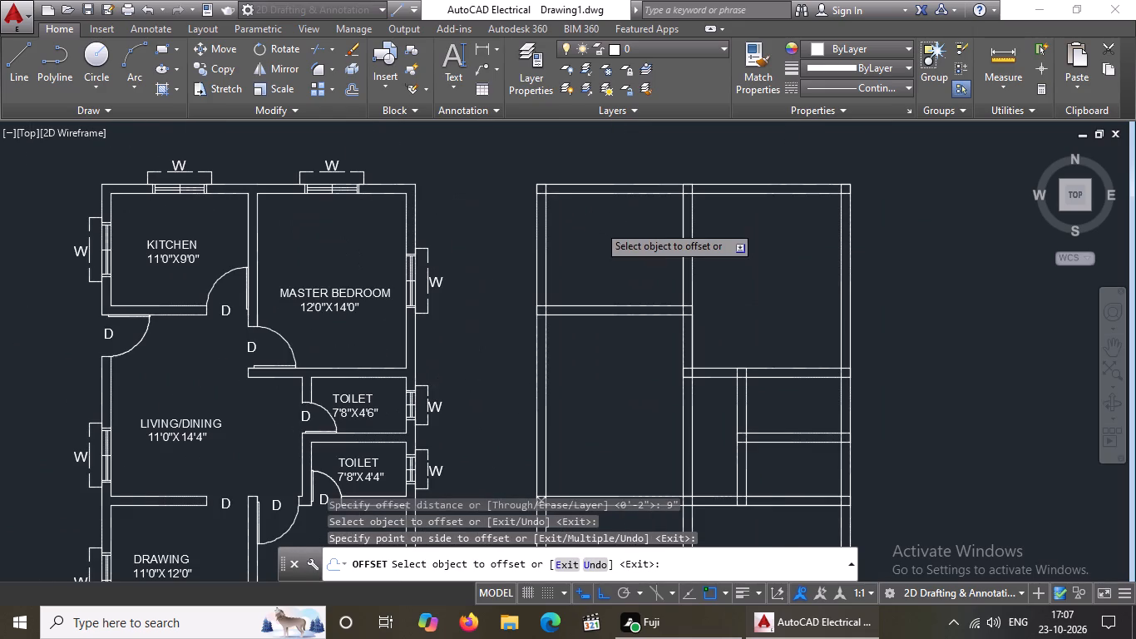
pyautogui.scroll(-1, 598, 225)
pyautogui.moveTo(598, 225); pyautogui.dragTo(591, 355, button='middle')
pyautogui.scroll(-1, 592, 347)
pyautogui.press('Escape')
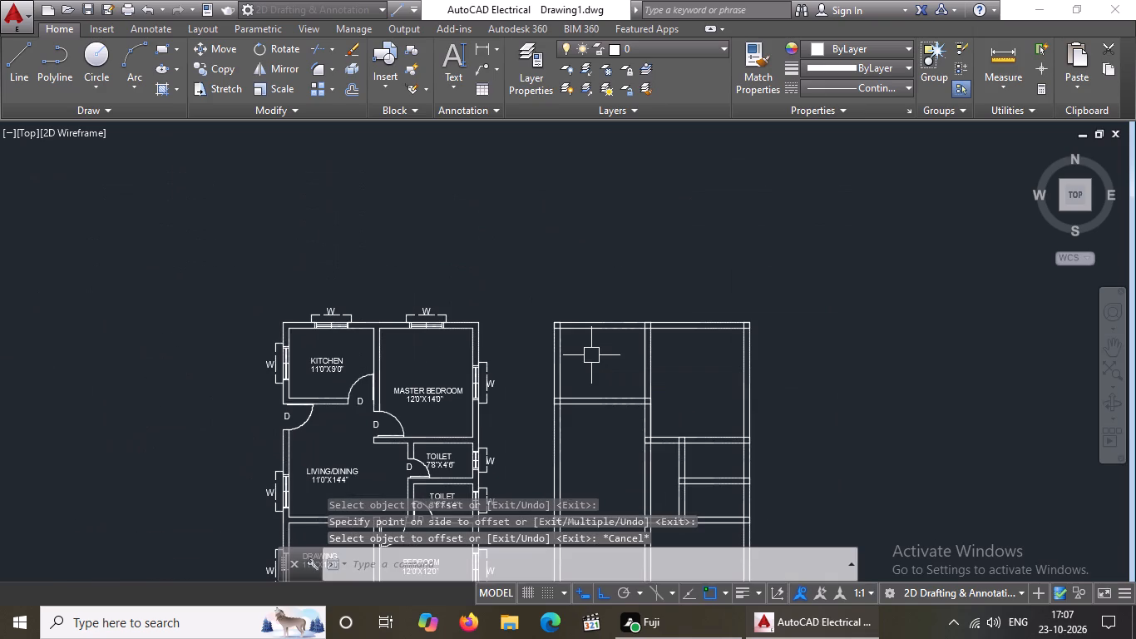
pyautogui.press('Escape')
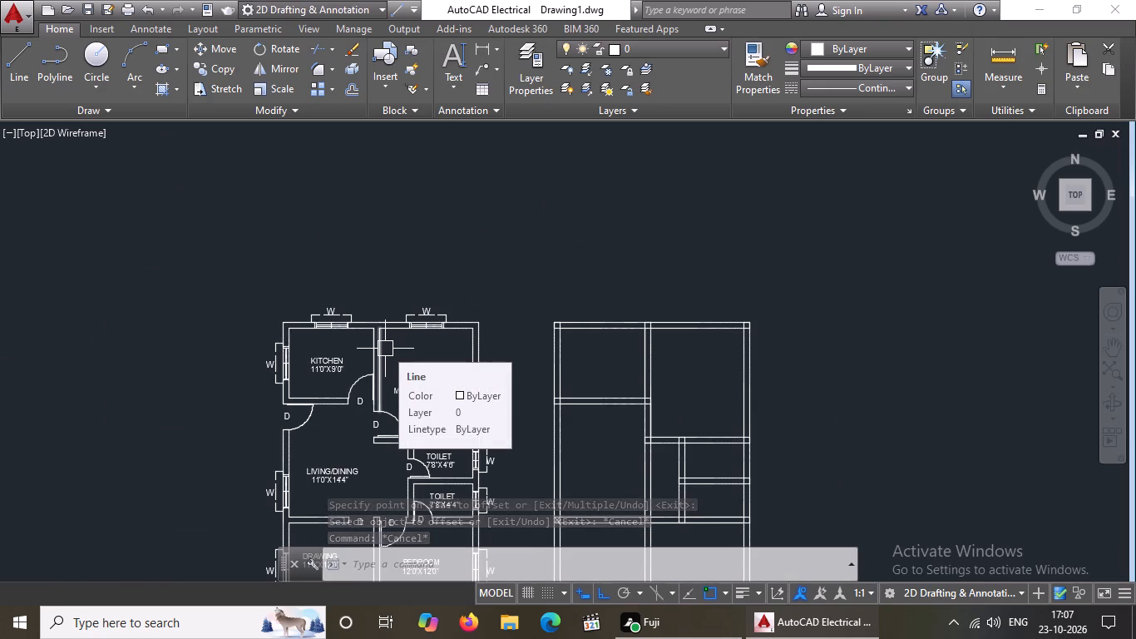
# Draw a diagonal line across the northwest corner square of the wall layout, from its outer corner to its inner corner.
pyautogui.scroll(1, 388, 349)
pyautogui.press('l')
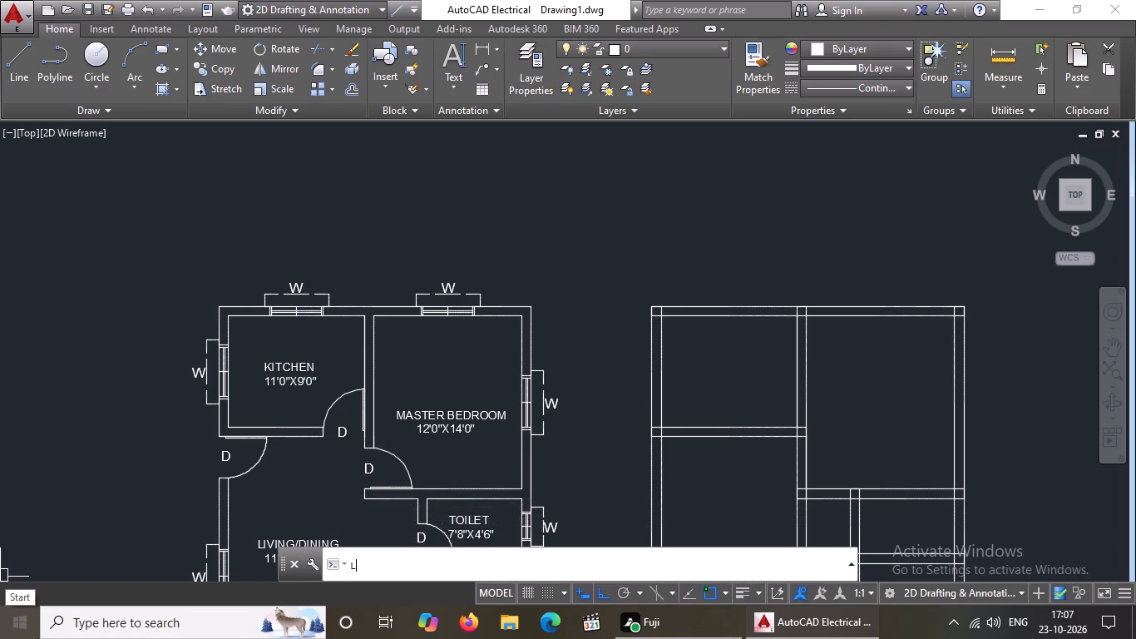
pyautogui.press('Return')
pyautogui.scroll(2, 701, 319)
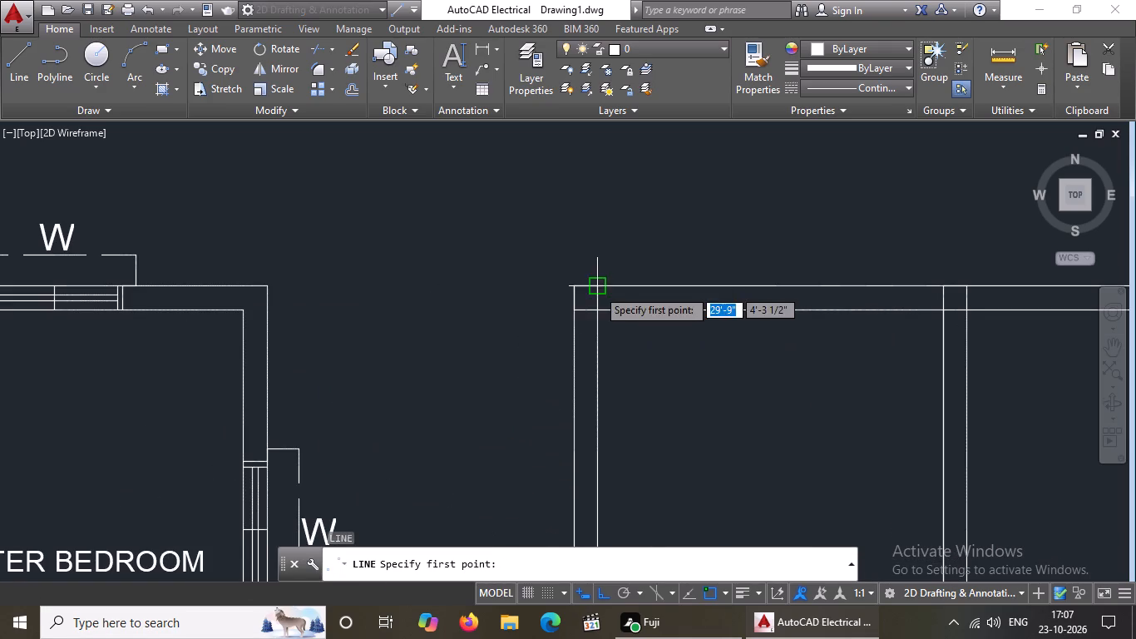
pyautogui.click(574, 288)
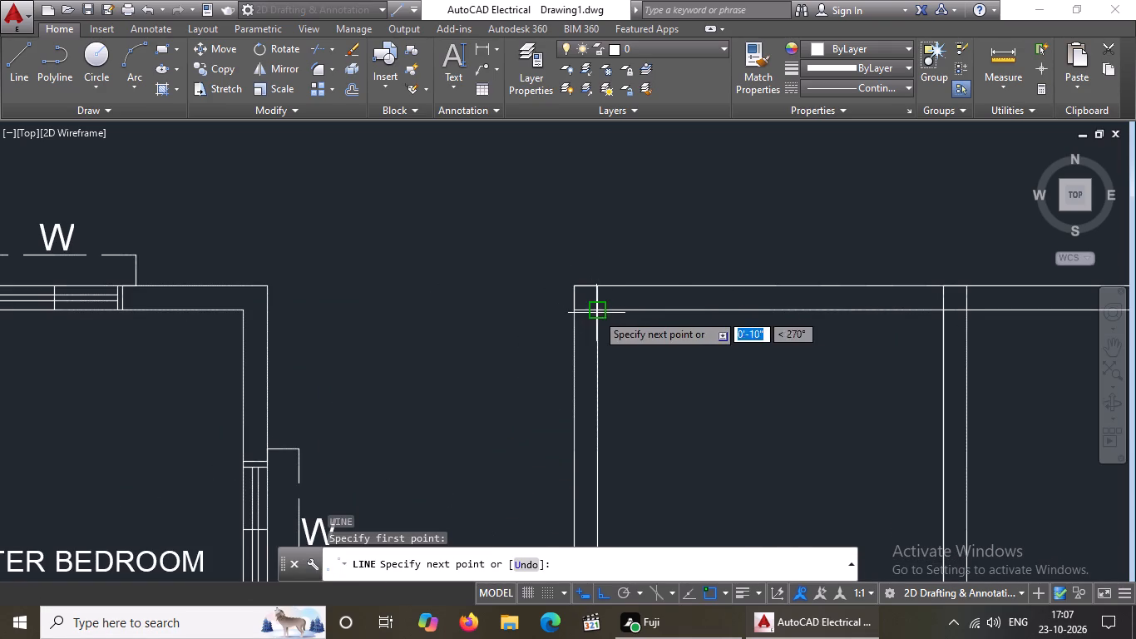
pyautogui.click(600, 311)
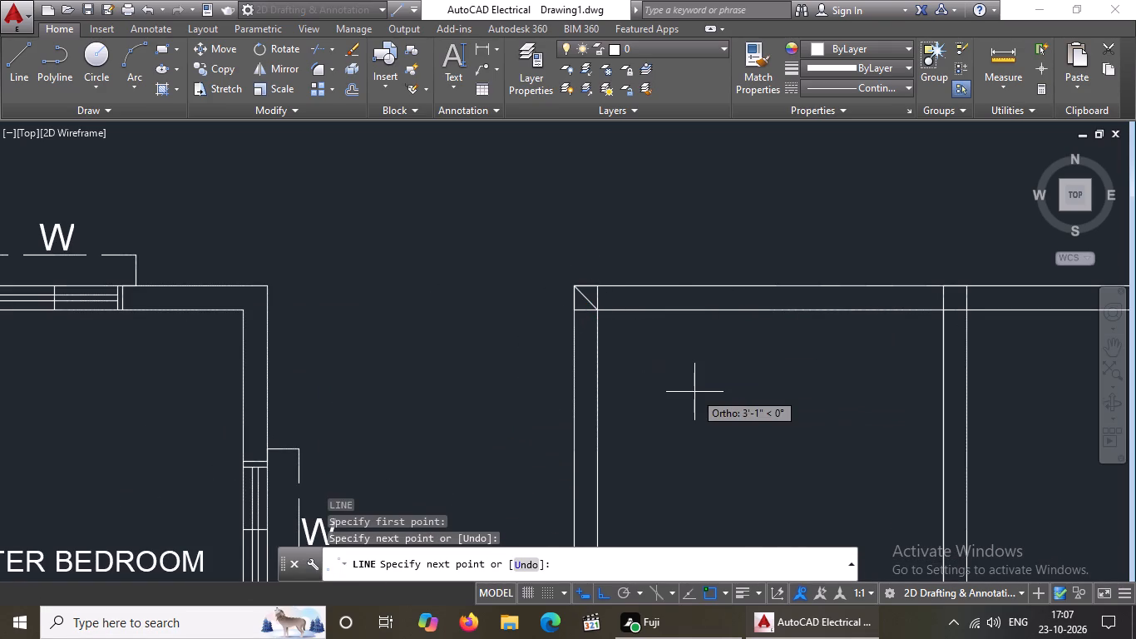
pyautogui.press('Escape')
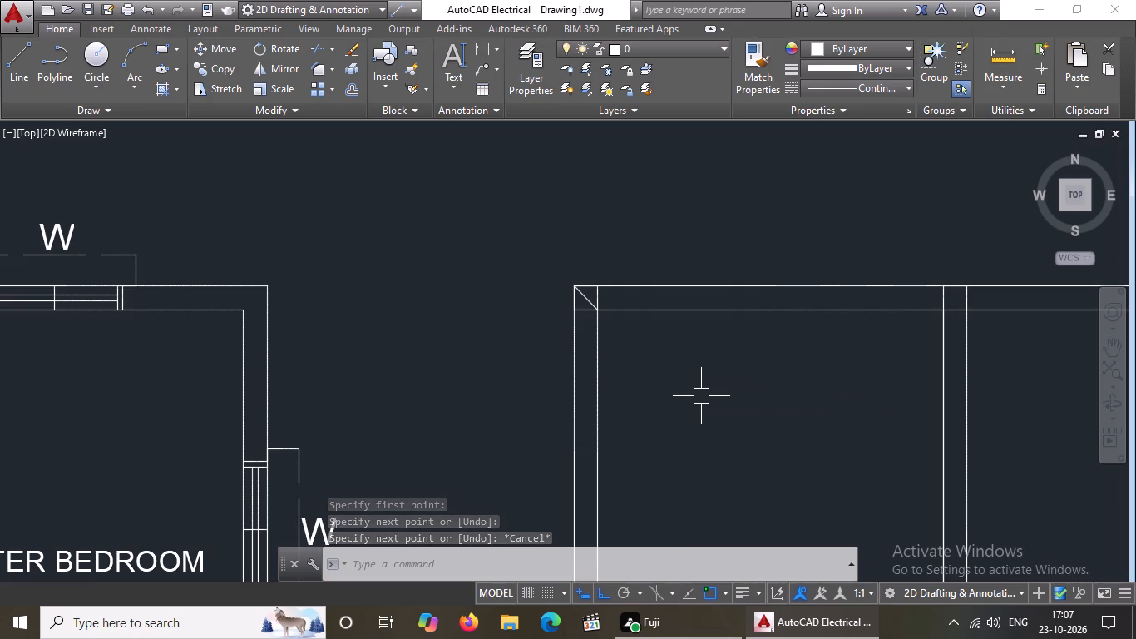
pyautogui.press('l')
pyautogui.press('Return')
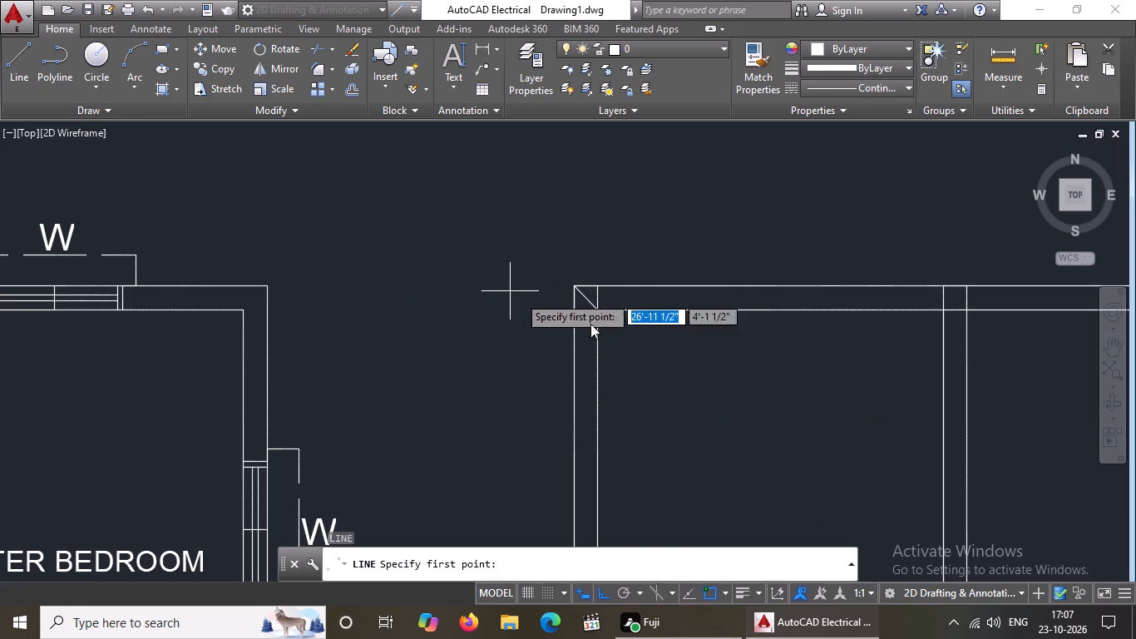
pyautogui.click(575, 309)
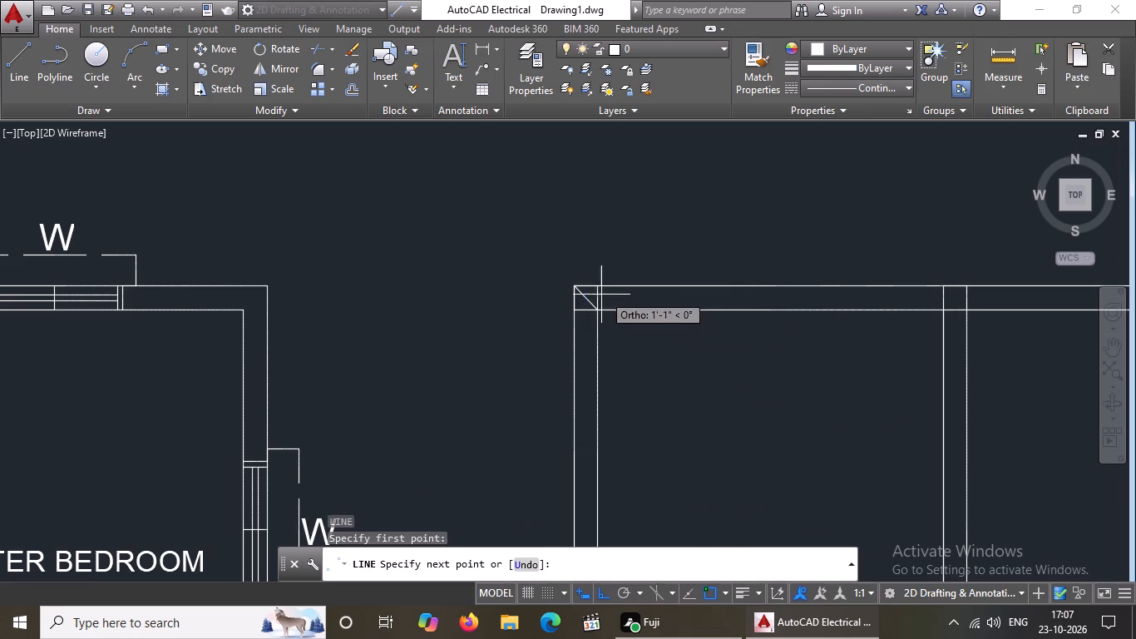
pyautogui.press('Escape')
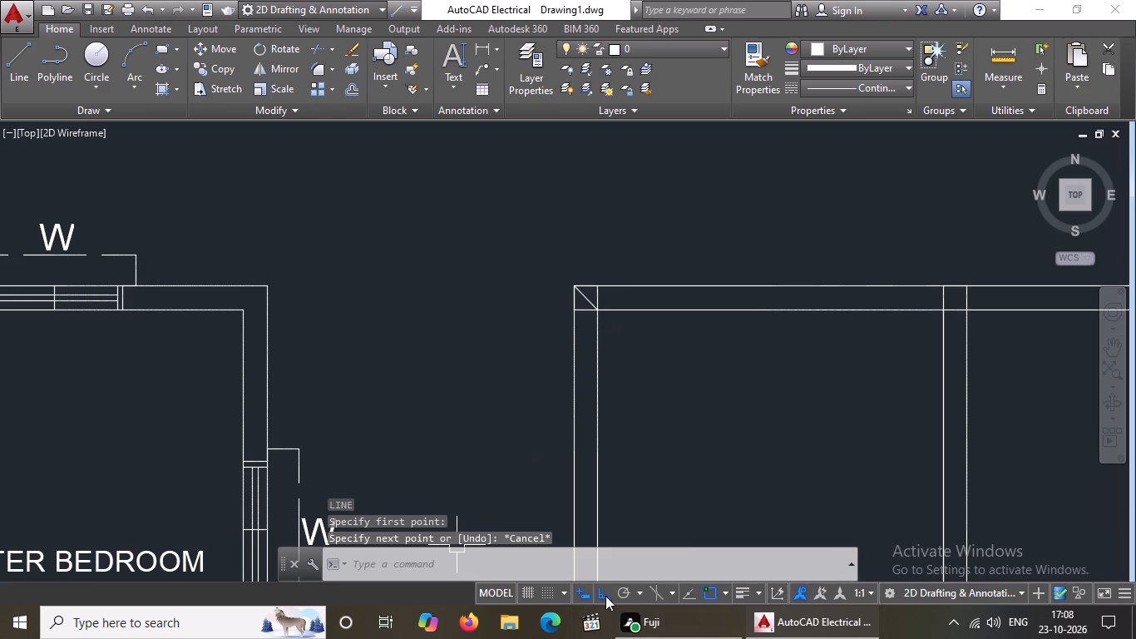
# Turn Ortho off and draw the opposite diagonal across the northwest corner square to complete its cross.
pyautogui.click(603, 590)
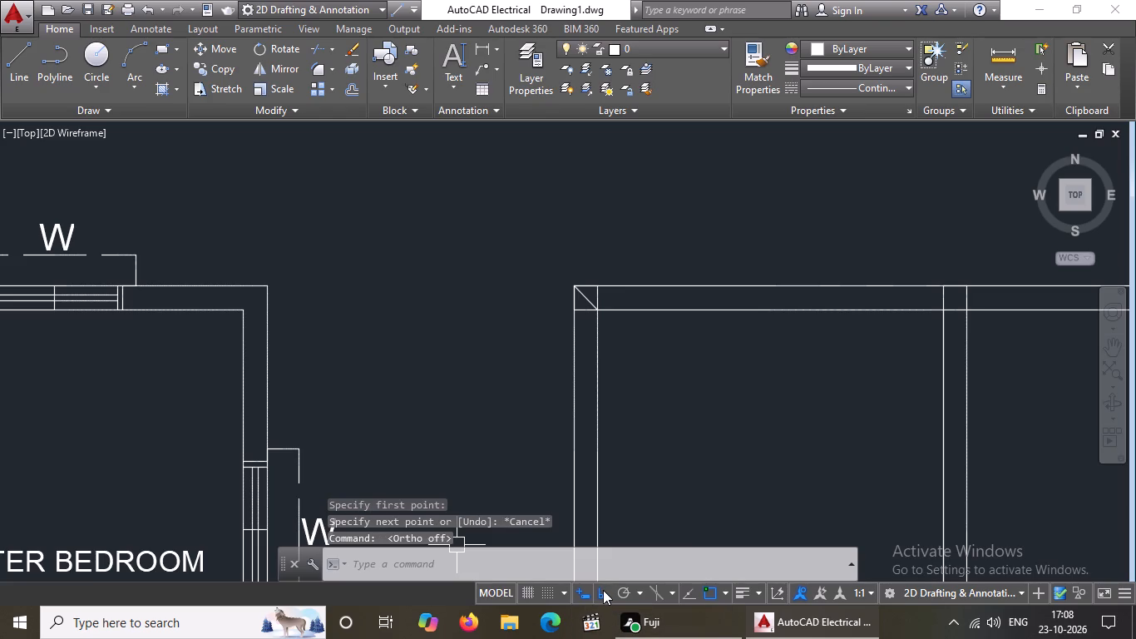
pyautogui.press('l')
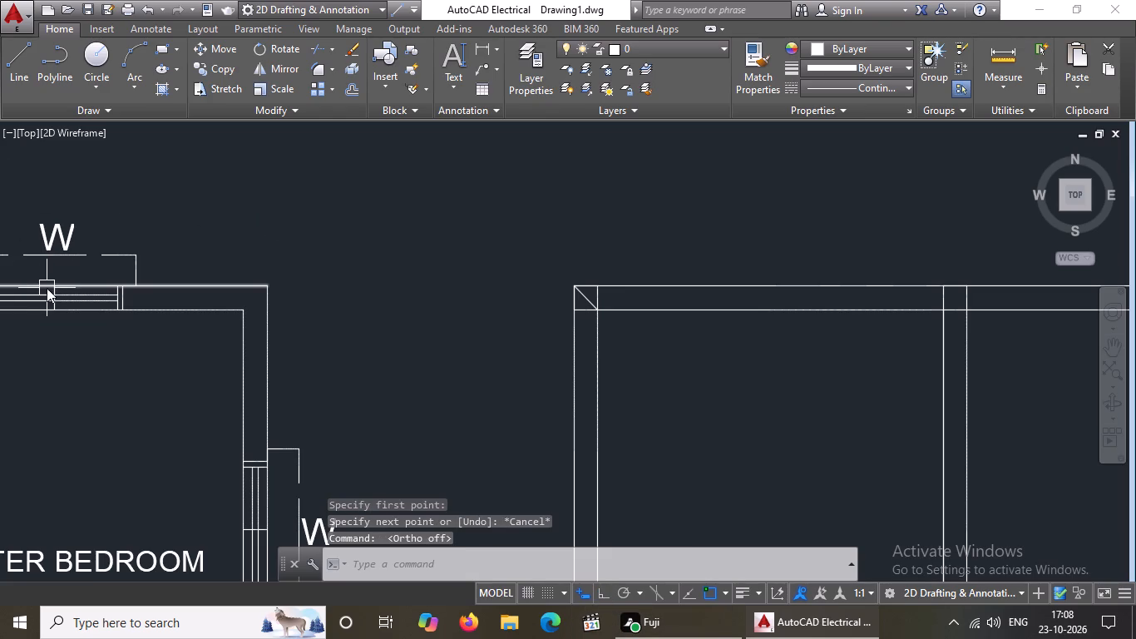
pyautogui.press('Return')
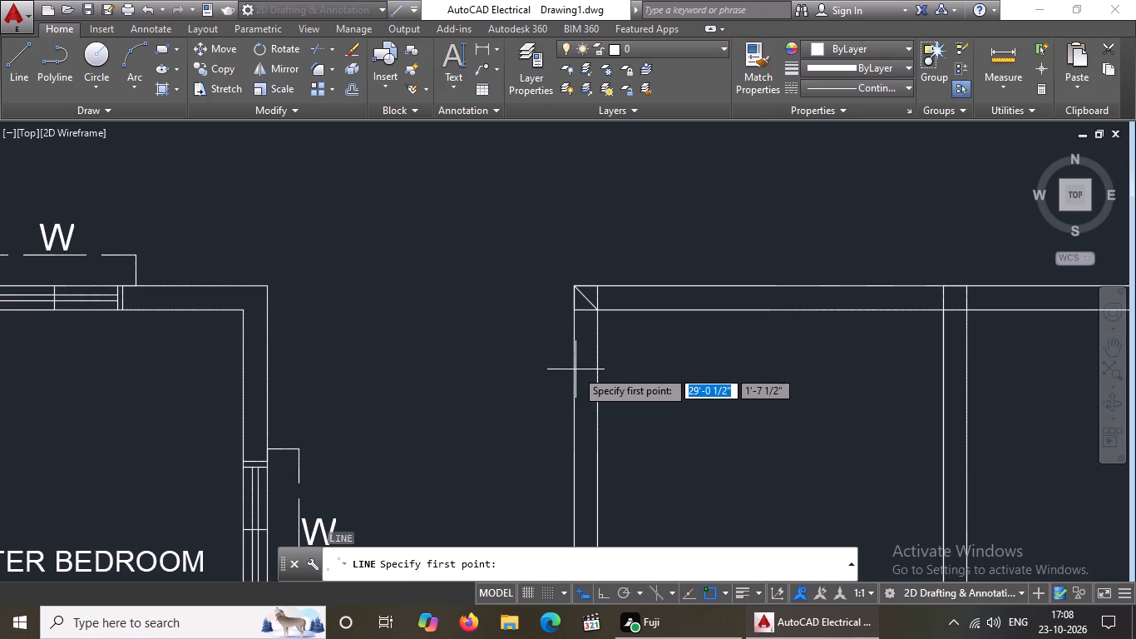
pyautogui.click(574, 312)
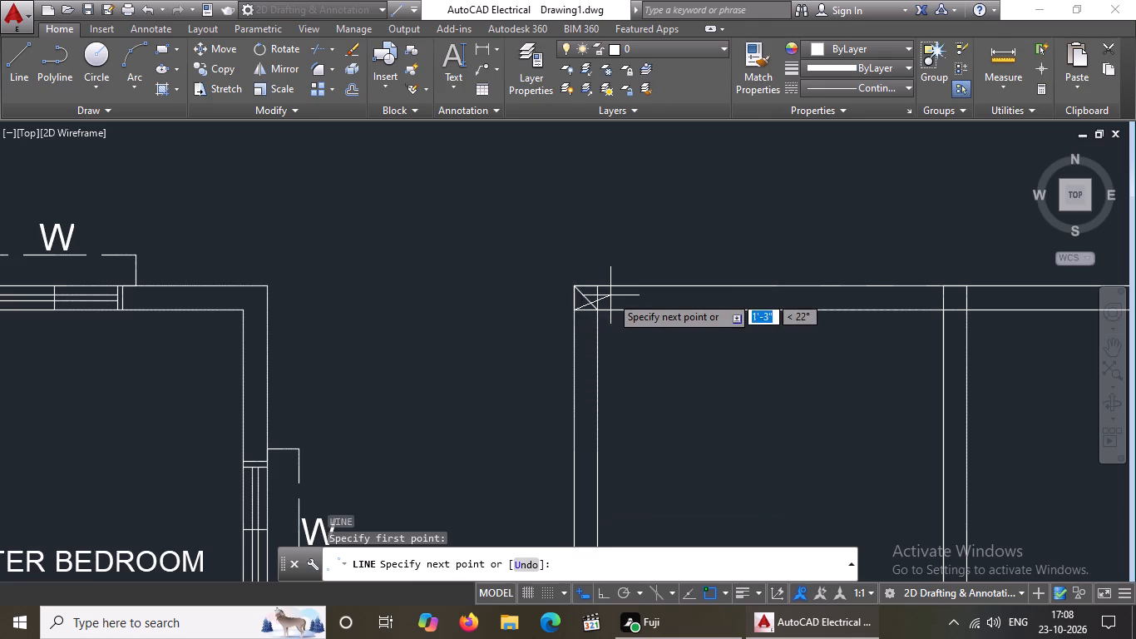
pyautogui.click(594, 288)
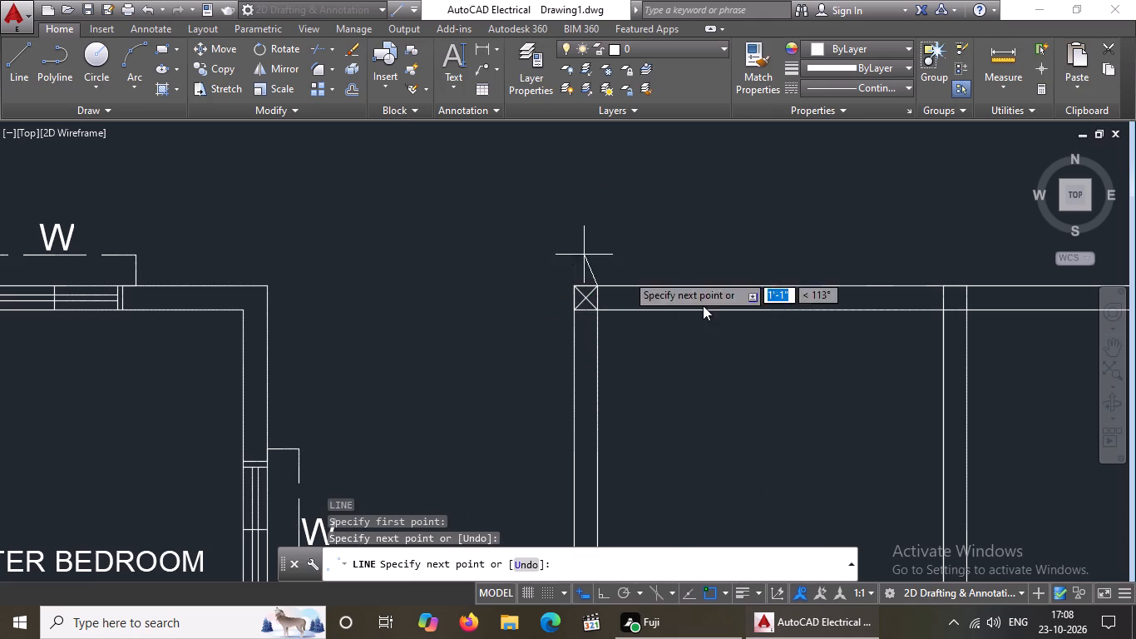
pyautogui.press('Escape')
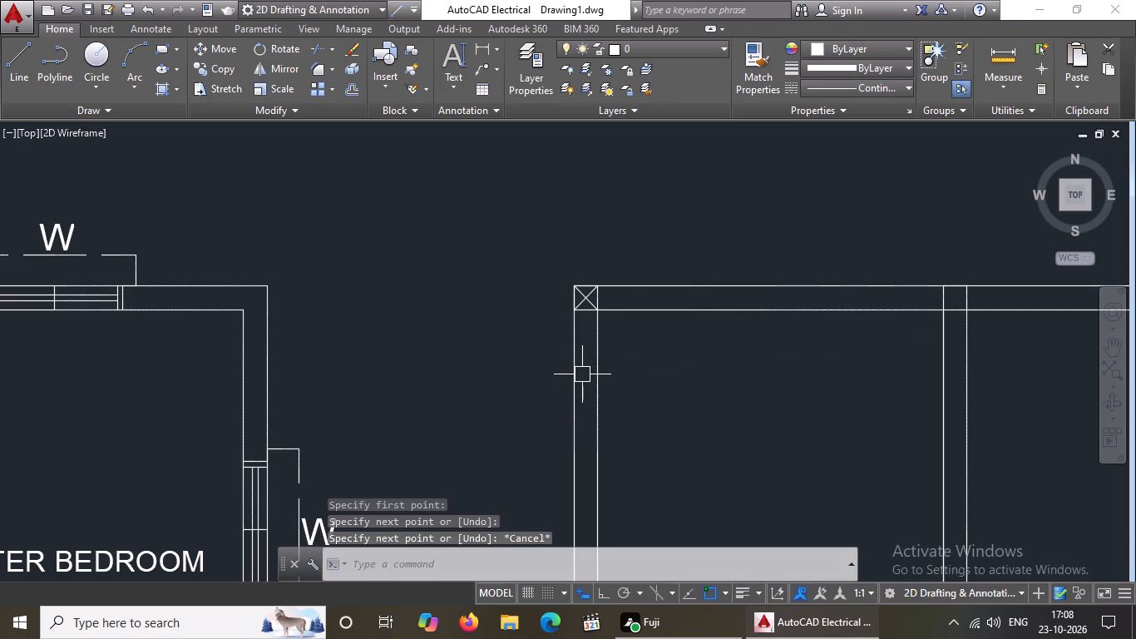
# Mark the junction of the north wall and the middle vertical wall with two crossed diagonal lines.
pyautogui.scroll(-1, 612, 360)
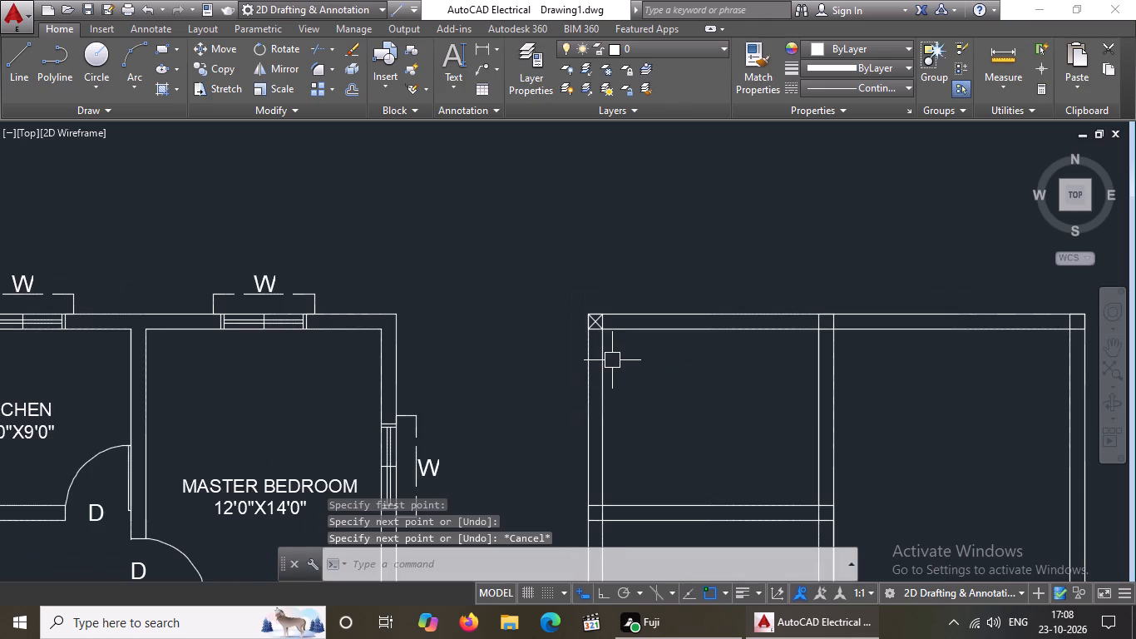
pyautogui.scroll(-1, 791, 343)
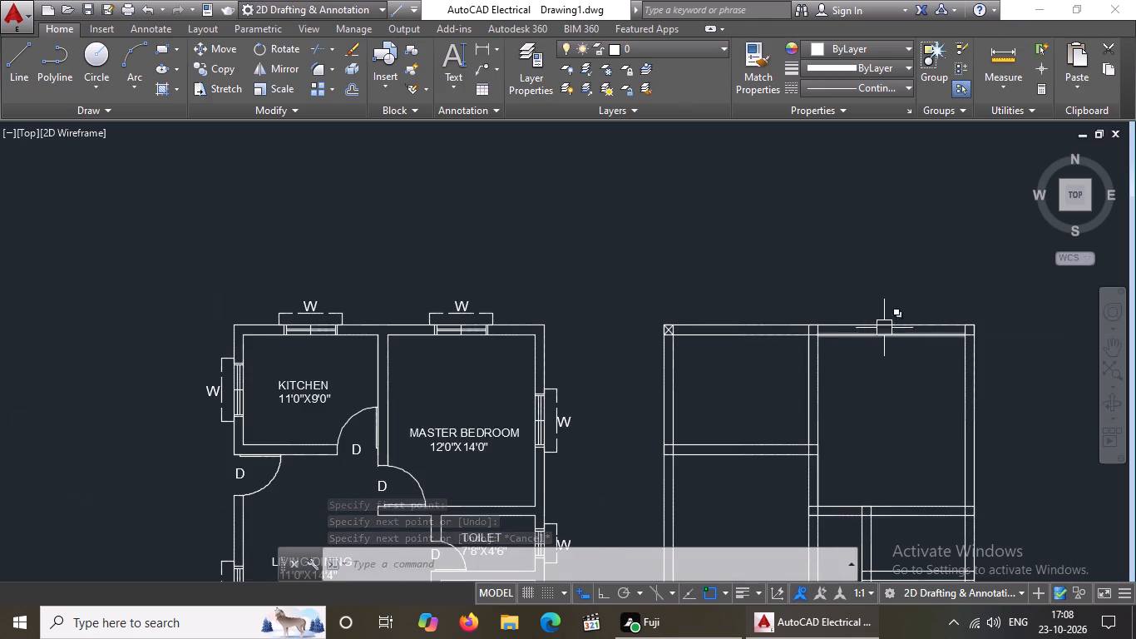
pyautogui.scroll(2, 885, 327)
pyautogui.press('Escape')
pyautogui.press('l')
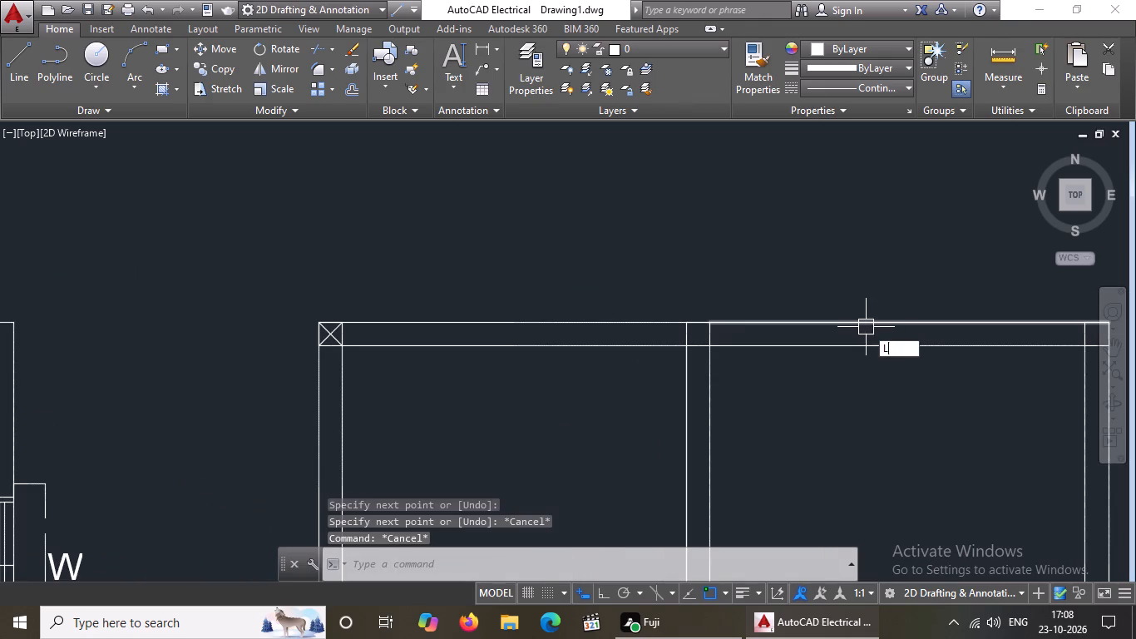
pyautogui.press('Return')
pyautogui.scroll(2, 717, 347)
pyautogui.moveTo(640, 341); pyautogui.dragTo(640, 341)
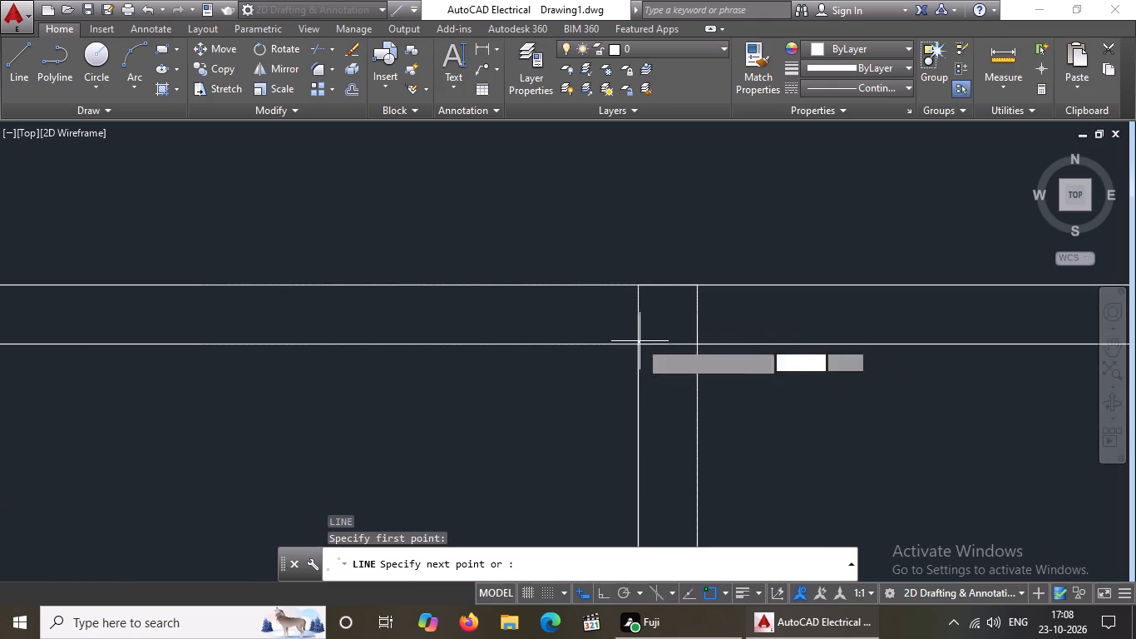
pyautogui.moveTo(640, 341); pyautogui.dragTo(648, 330)
pyautogui.moveTo(699, 285); pyautogui.dragTo(710, 280)
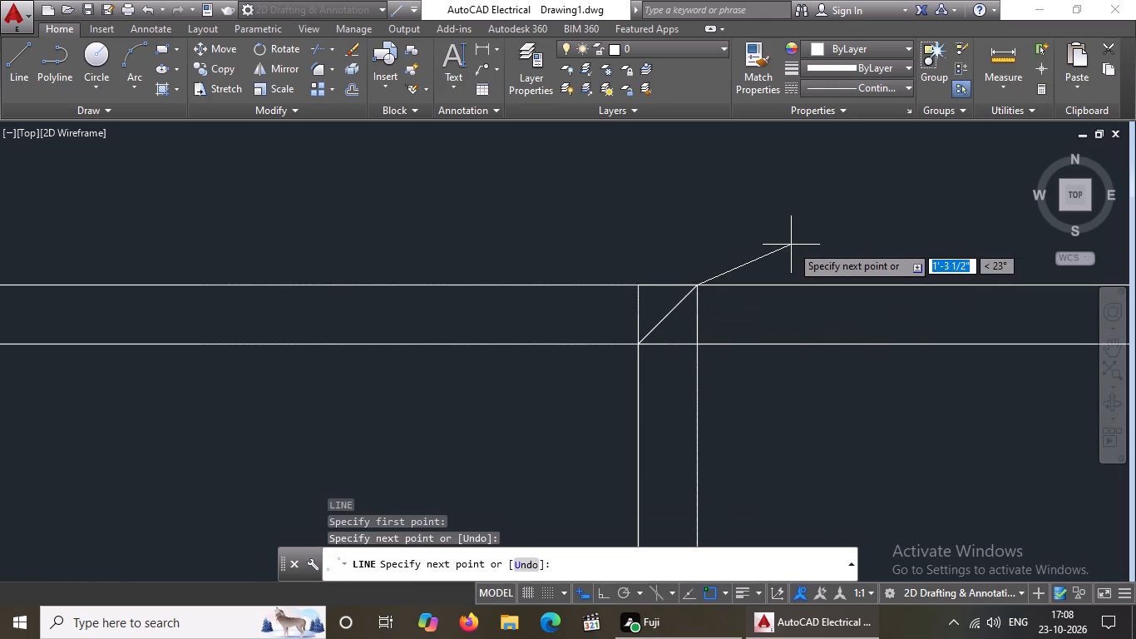
pyautogui.press('Escape')
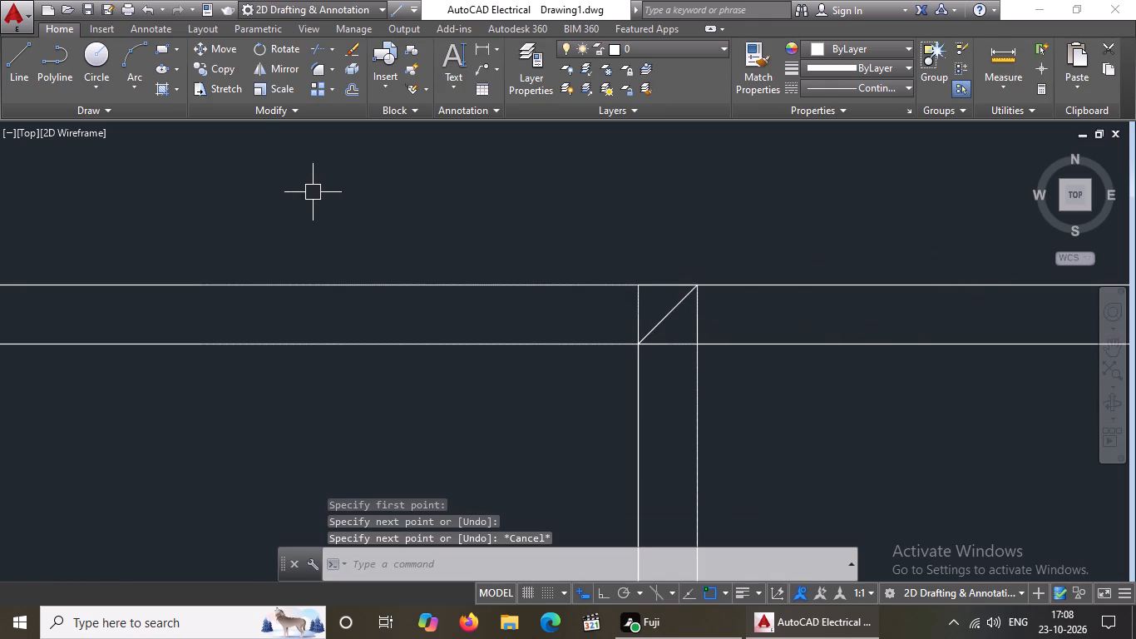
pyautogui.press('l')
pyautogui.press('Return')
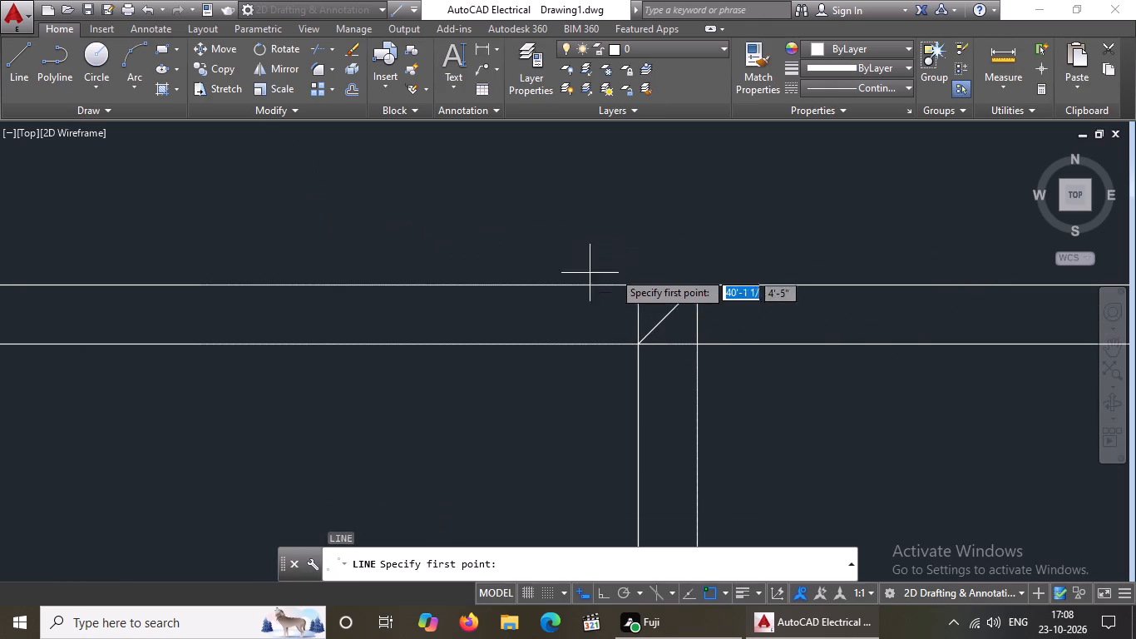
pyautogui.moveTo(635, 286); pyautogui.dragTo(657, 295)
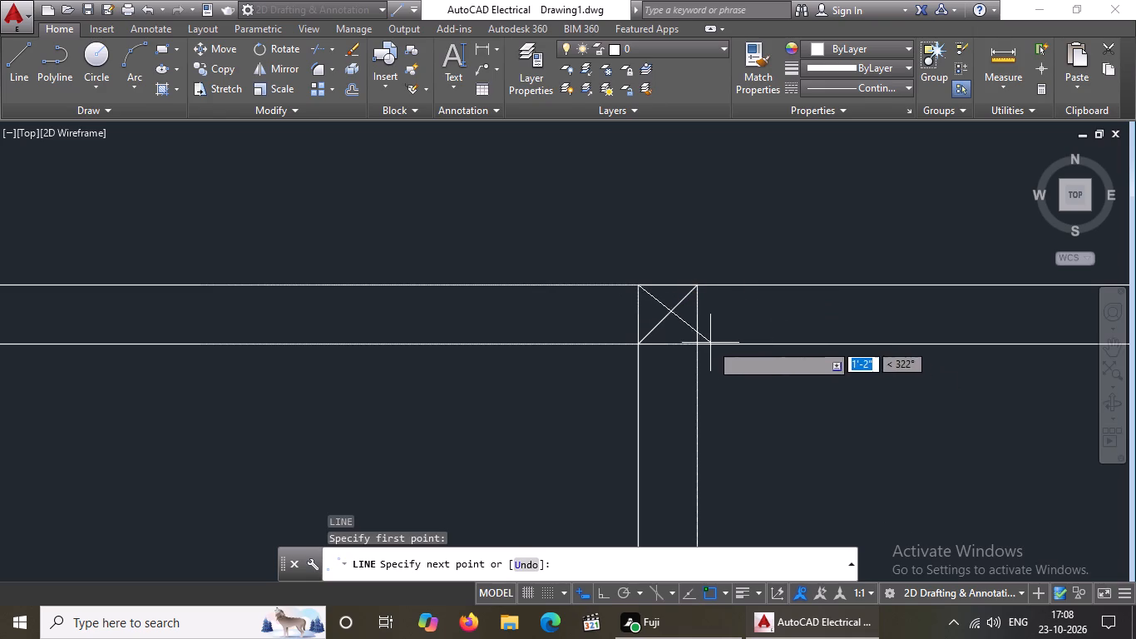
pyautogui.moveTo(694, 344); pyautogui.dragTo(546, 368)
pyautogui.press('Escape')
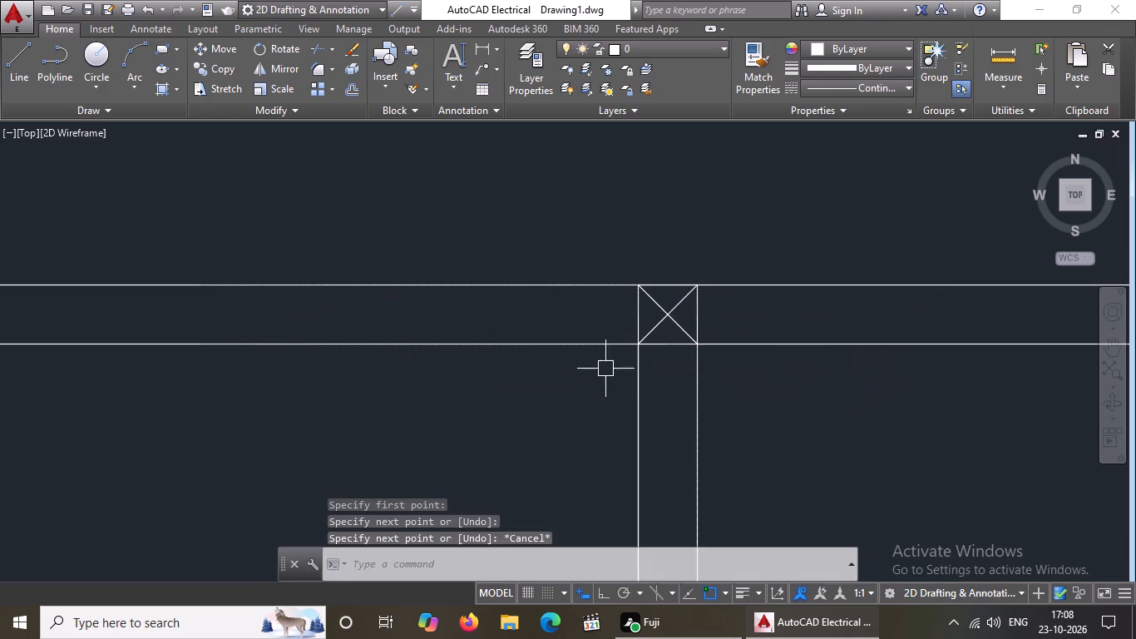
# Mark the northeast corner square of the wall layout with two crossed diagonal lines, keeping Ortho off.
pyautogui.scroll(-4, 595, 359)
pyautogui.scroll(3, 765, 356)
pyautogui.press('l')
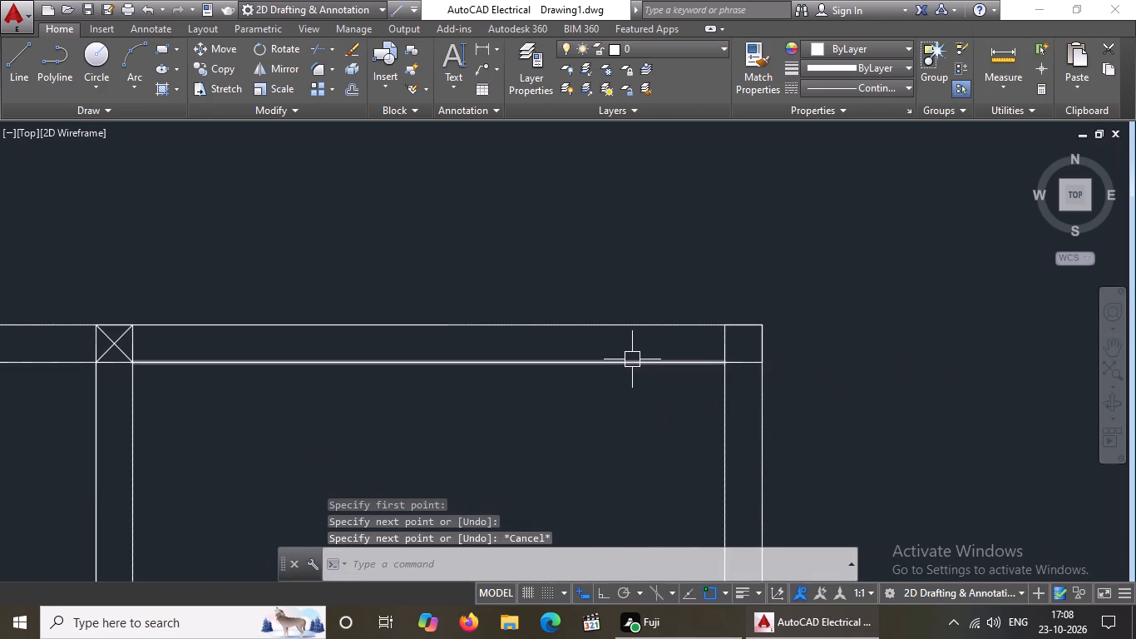
pyautogui.press('Return')
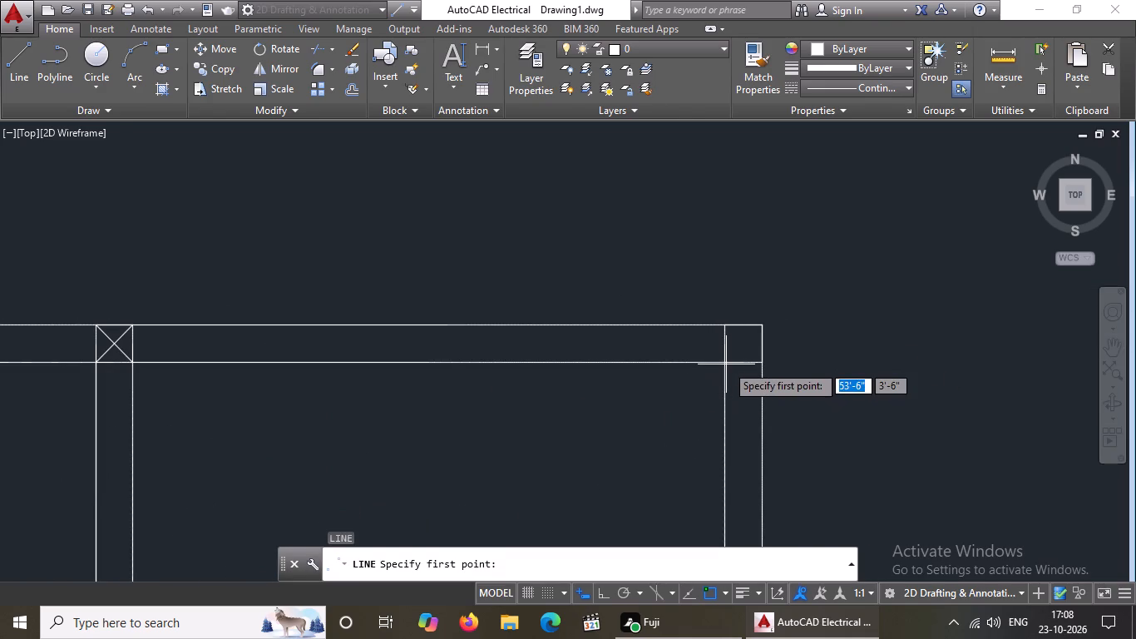
pyautogui.click(725, 361)
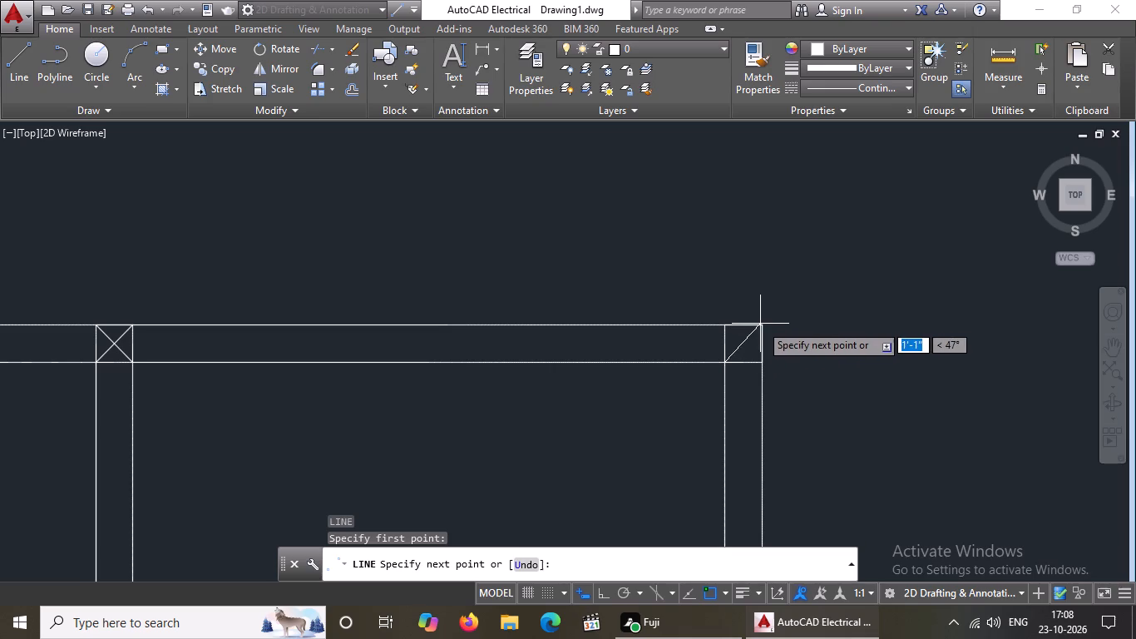
pyautogui.click(762, 324)
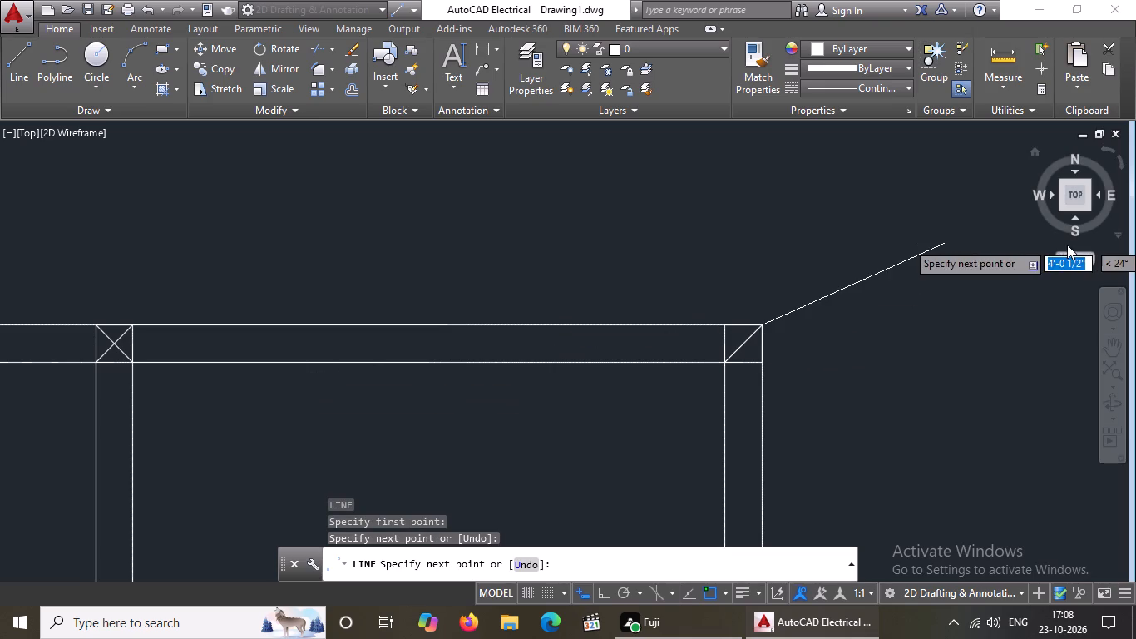
pyautogui.press('Return')
pyautogui.press('l')
pyautogui.press('Return')
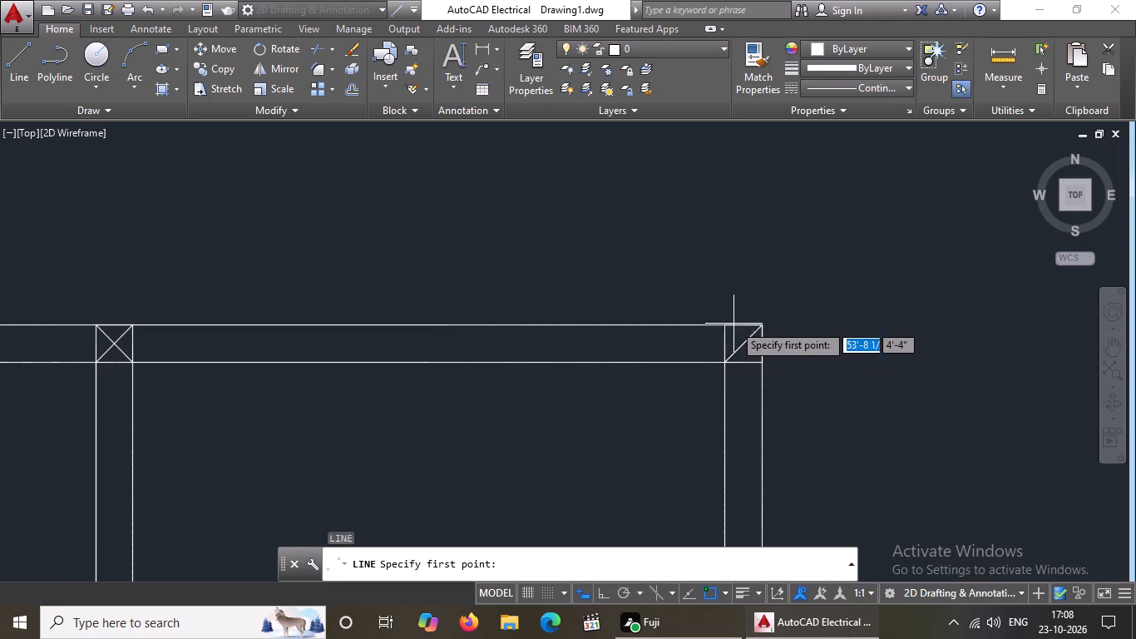
pyautogui.moveTo(729, 326); pyautogui.dragTo(753, 370)
pyautogui.click(761, 365)
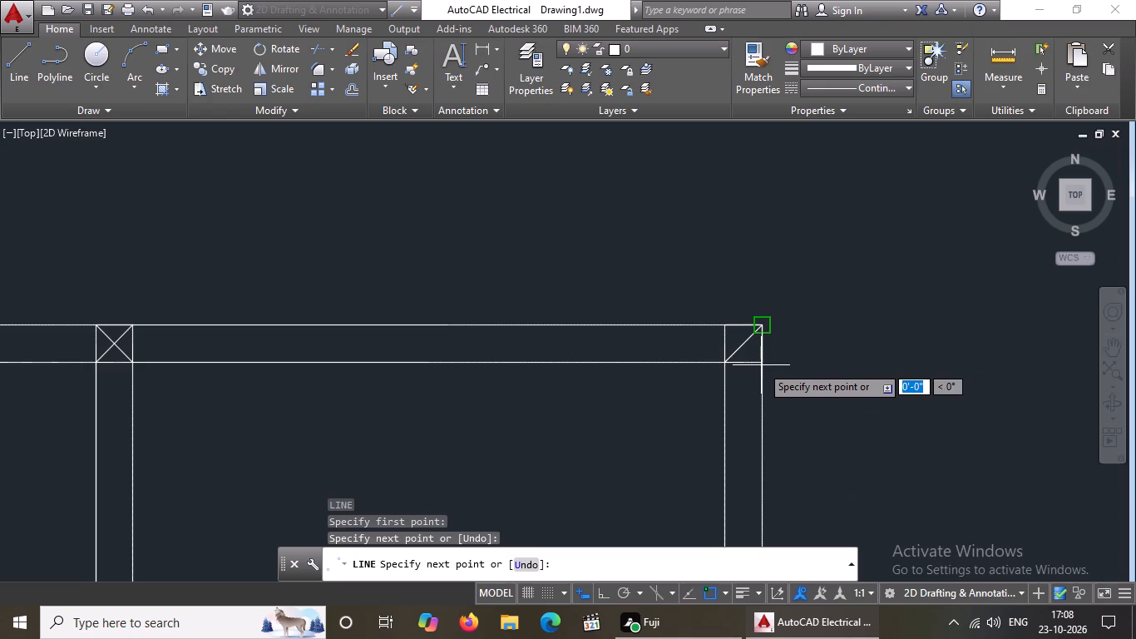
pyautogui.hotkey('ctrl', 'z')
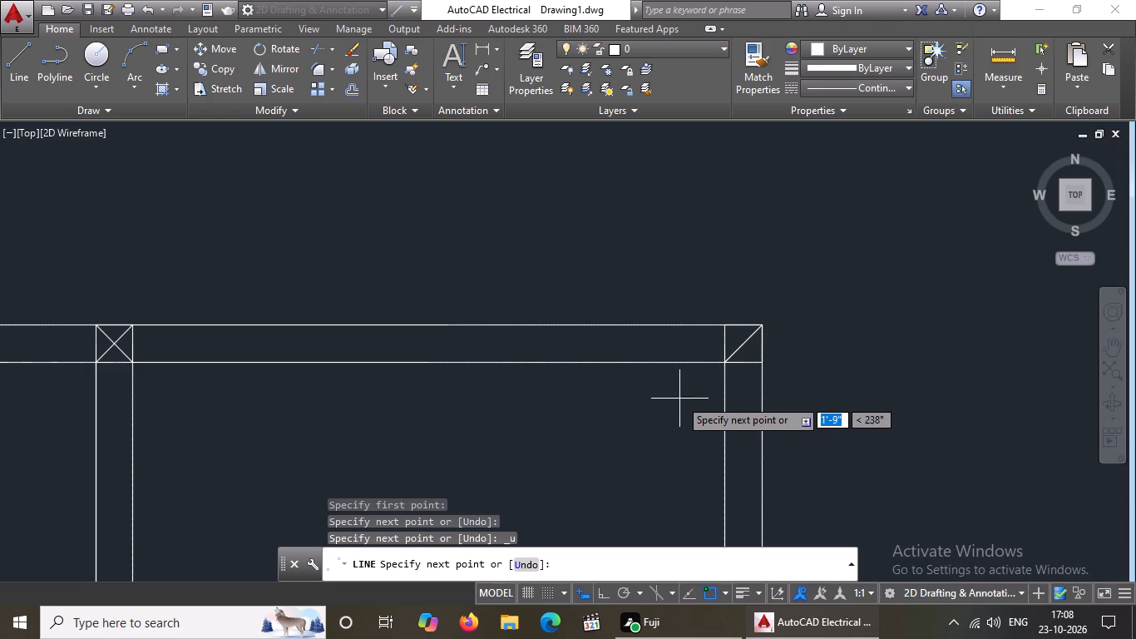
pyautogui.click(610, 592)
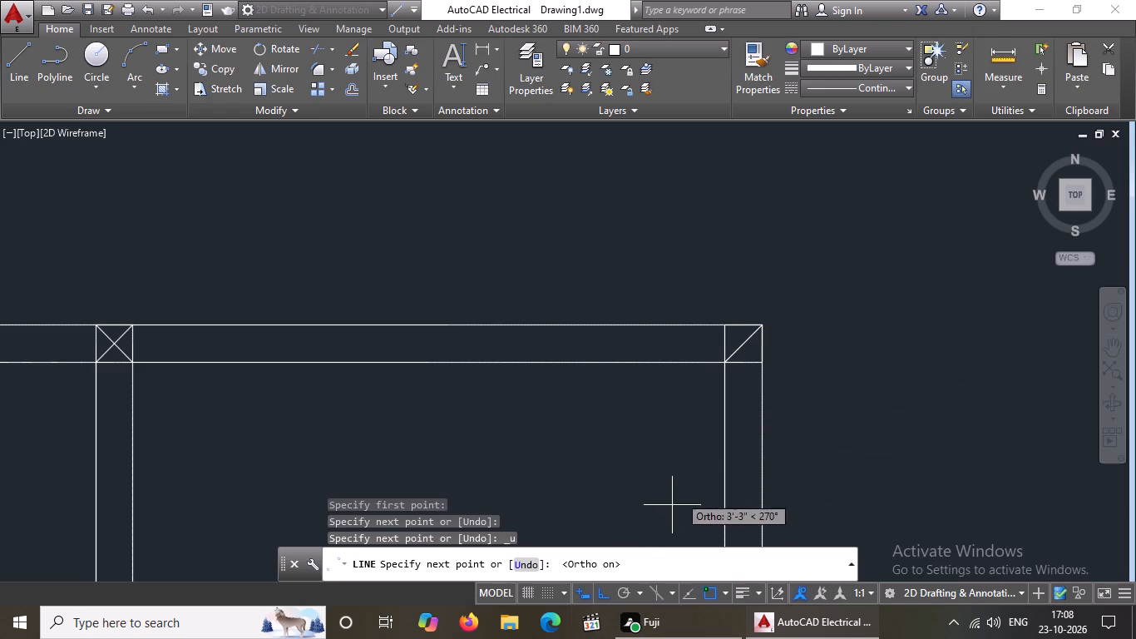
pyautogui.click(607, 587)
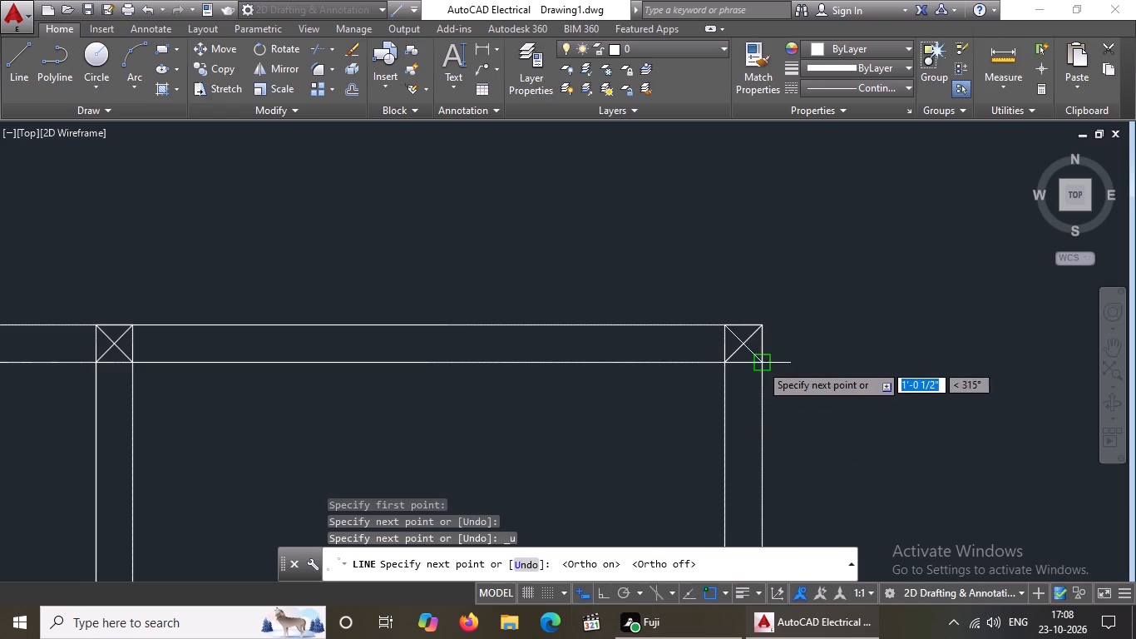
pyautogui.click(760, 364)
pyautogui.press('Return')
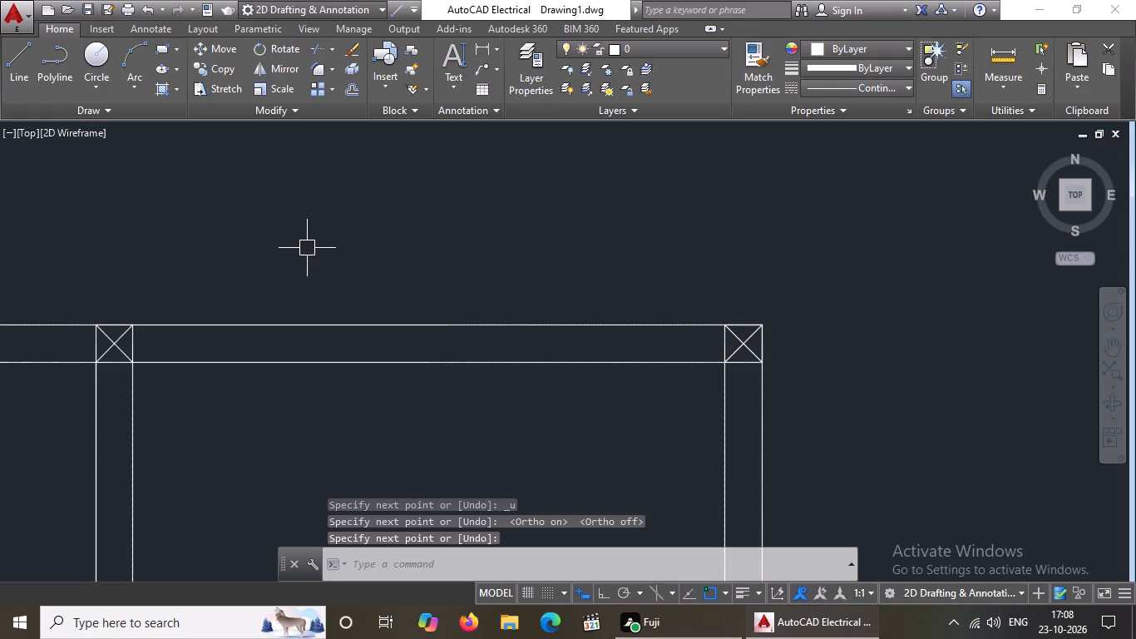
# Mark the junction of the west wall and the kitchen's south wall in the layout copy with two crossed diagonal lines.
pyautogui.scroll(-3, 302, 250)
pyautogui.moveTo(140, 354); pyautogui.dragTo(249, 331, button='middle')
pyautogui.scroll(1, 146, 346)
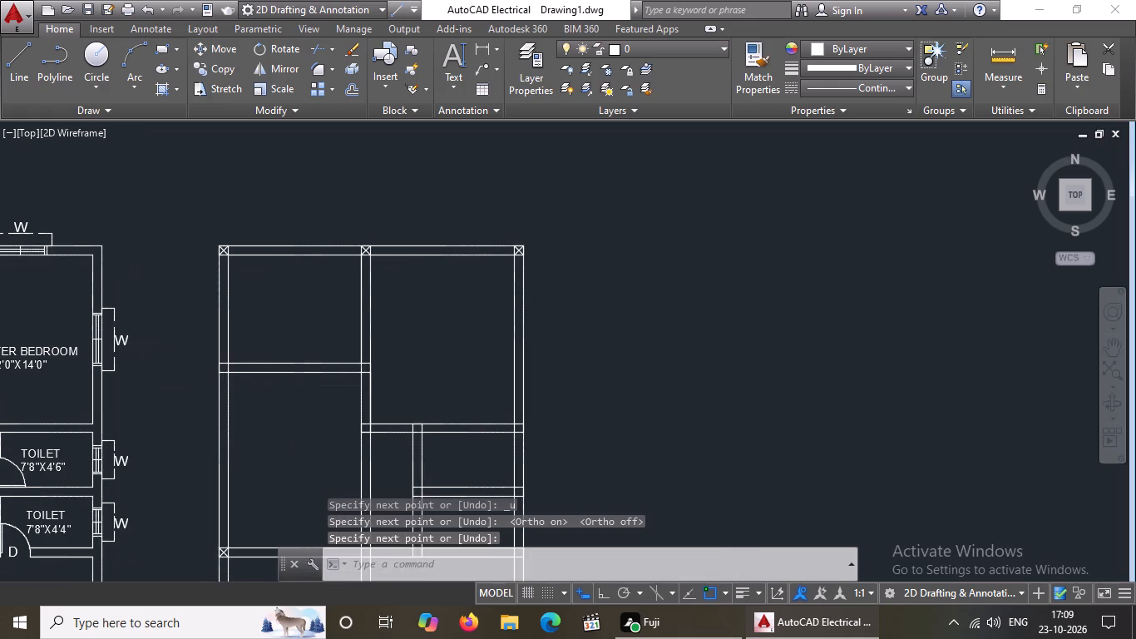
pyautogui.scroll(1, 146, 346)
pyautogui.scroll(-3, 352, 438)
pyautogui.scroll(3, 352, 438)
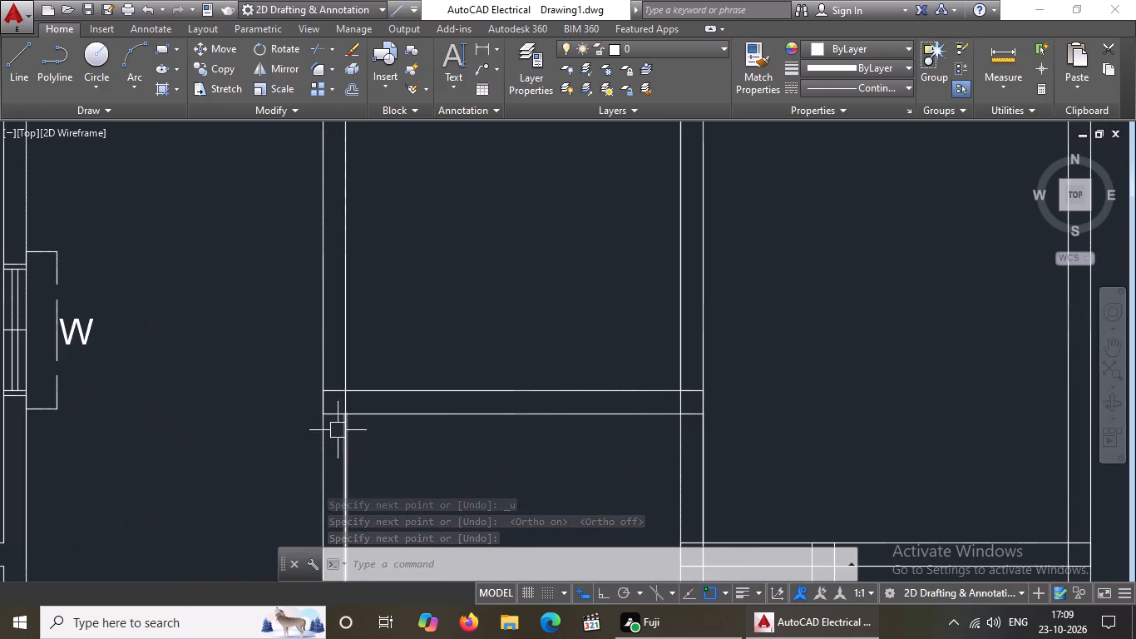
pyautogui.press('Escape')
pyautogui.press('l')
pyautogui.press('Return')
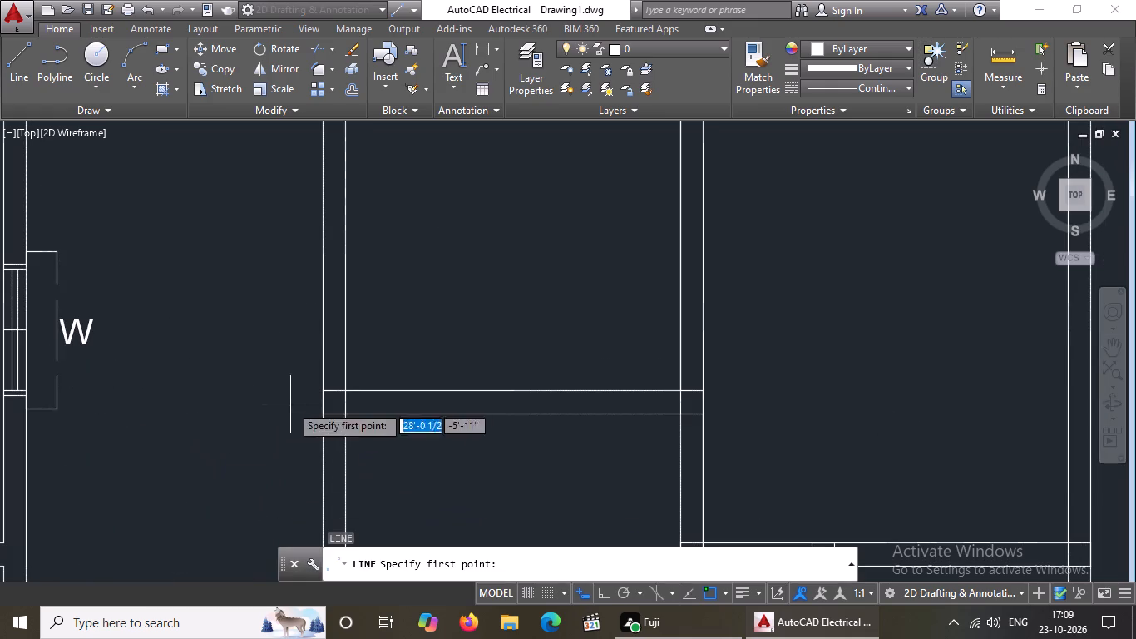
pyautogui.click(323, 414)
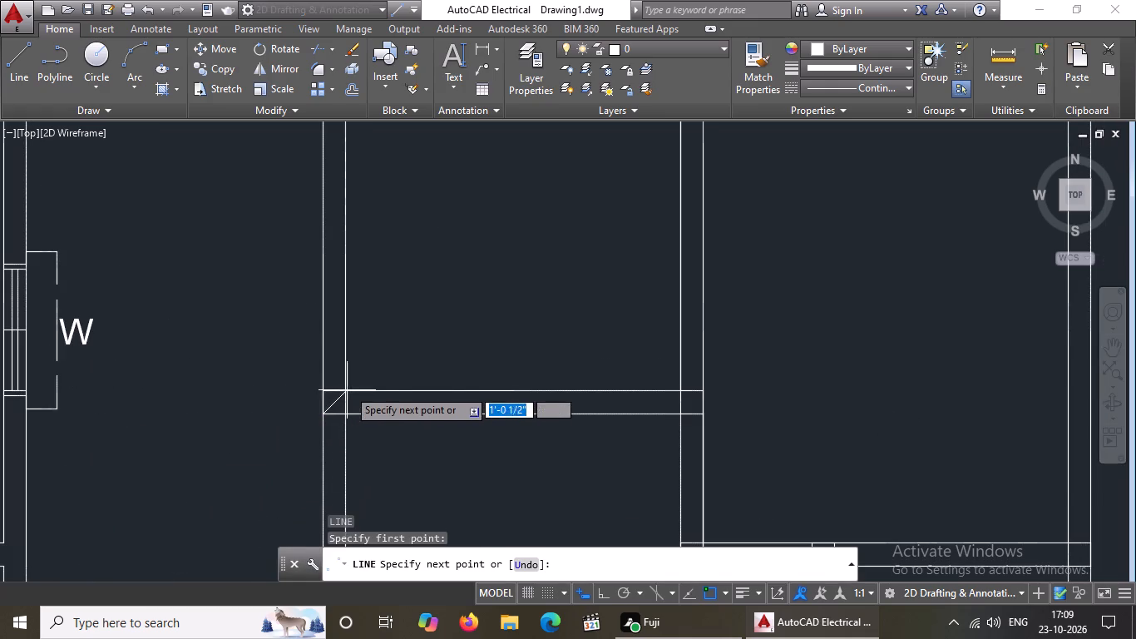
pyautogui.moveTo(343, 395); pyautogui.dragTo(373, 382)
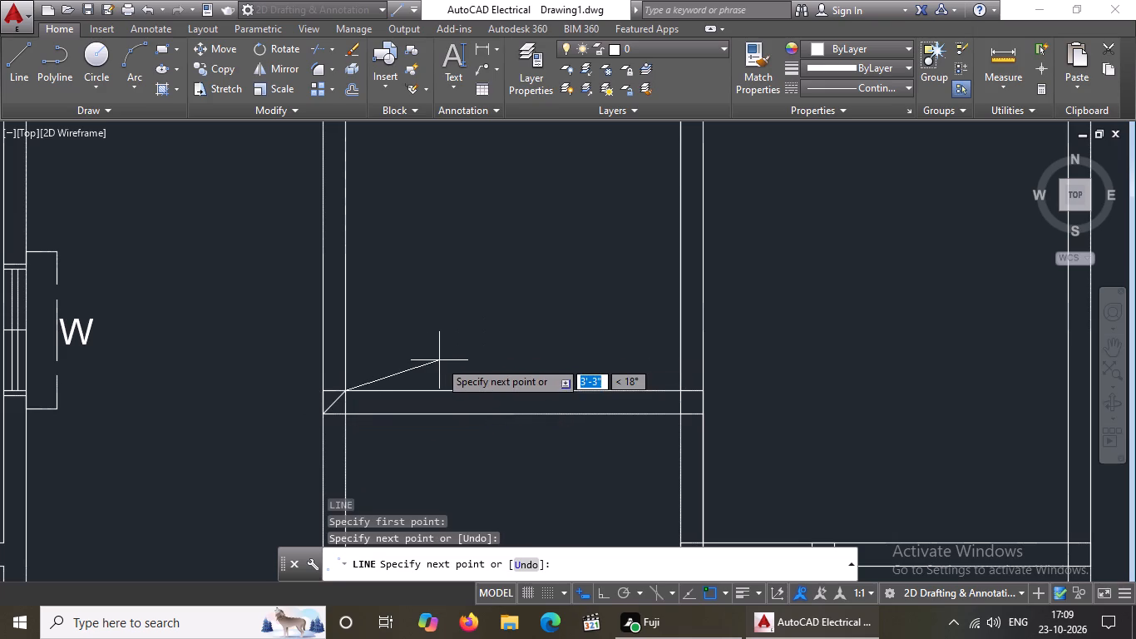
pyautogui.press('Return')
pyautogui.press('l')
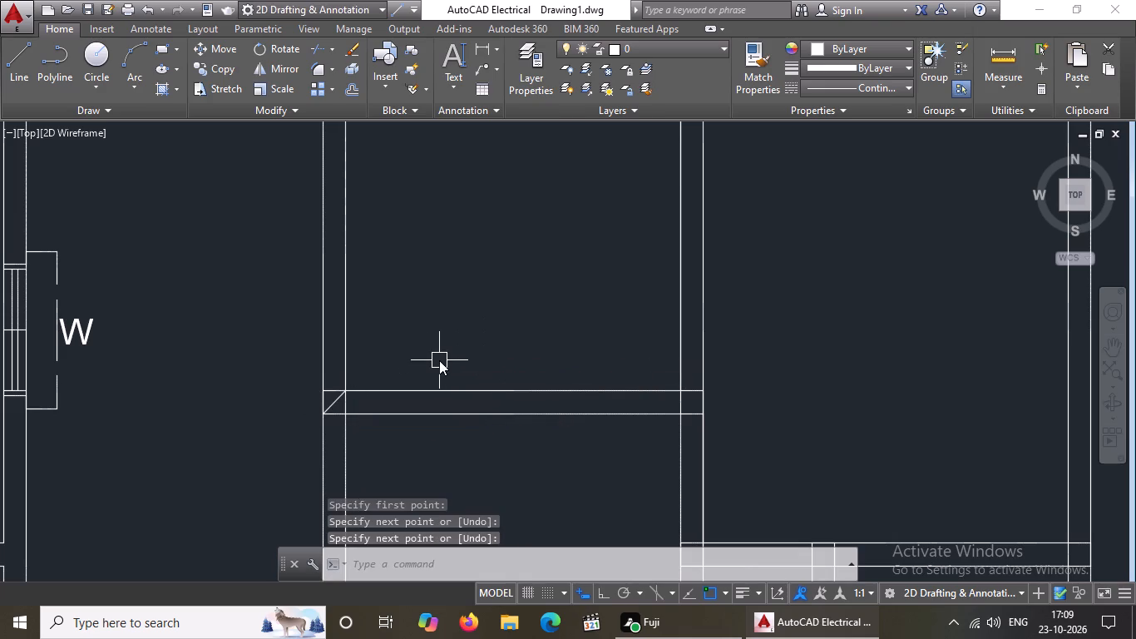
pyautogui.press('Return')
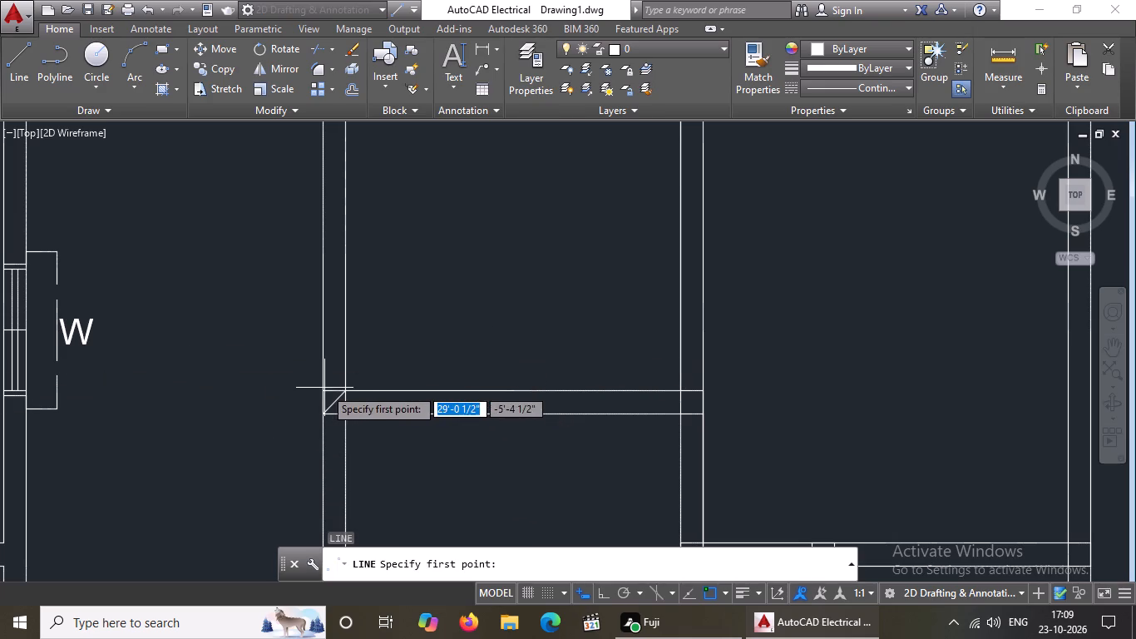
pyautogui.click(324, 397)
pyautogui.click(344, 414)
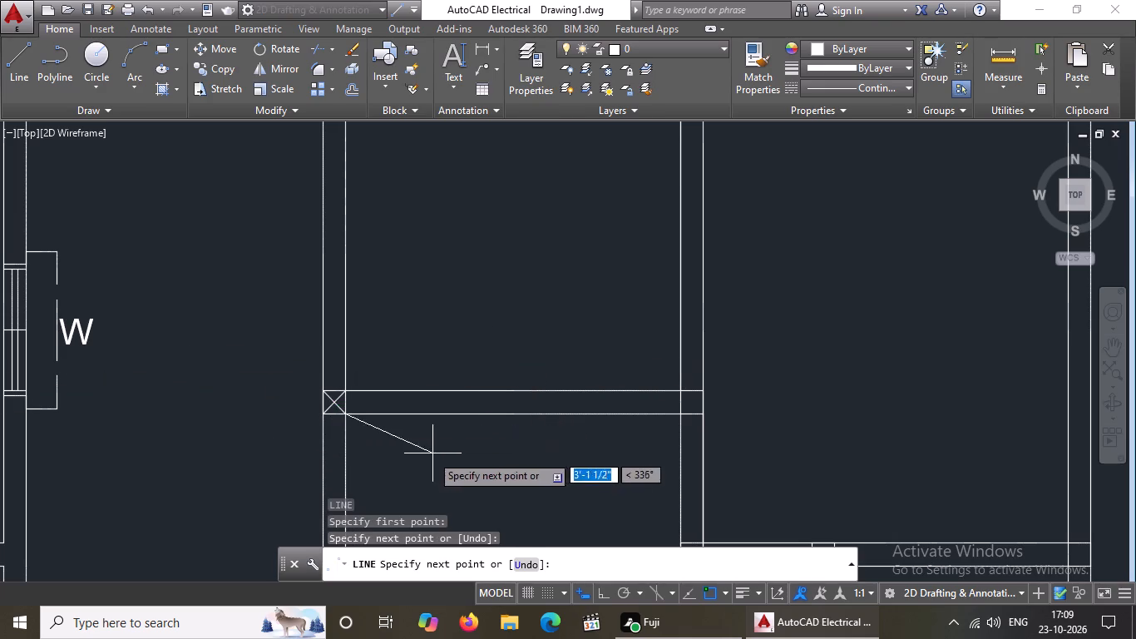
pyautogui.press('Return')
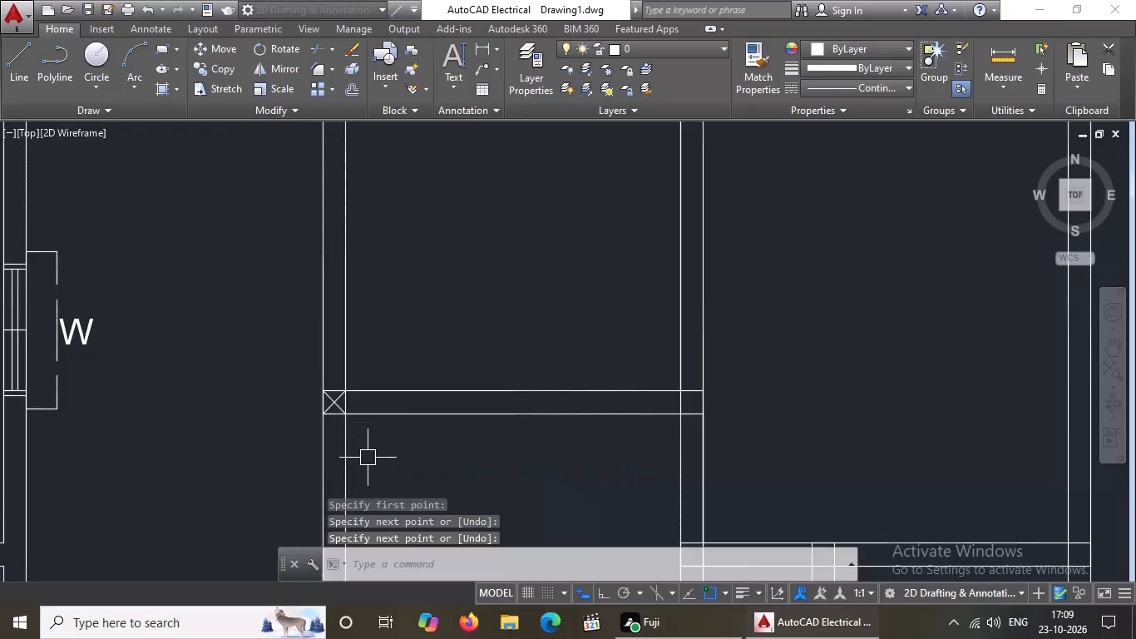
pyautogui.press('Escape')
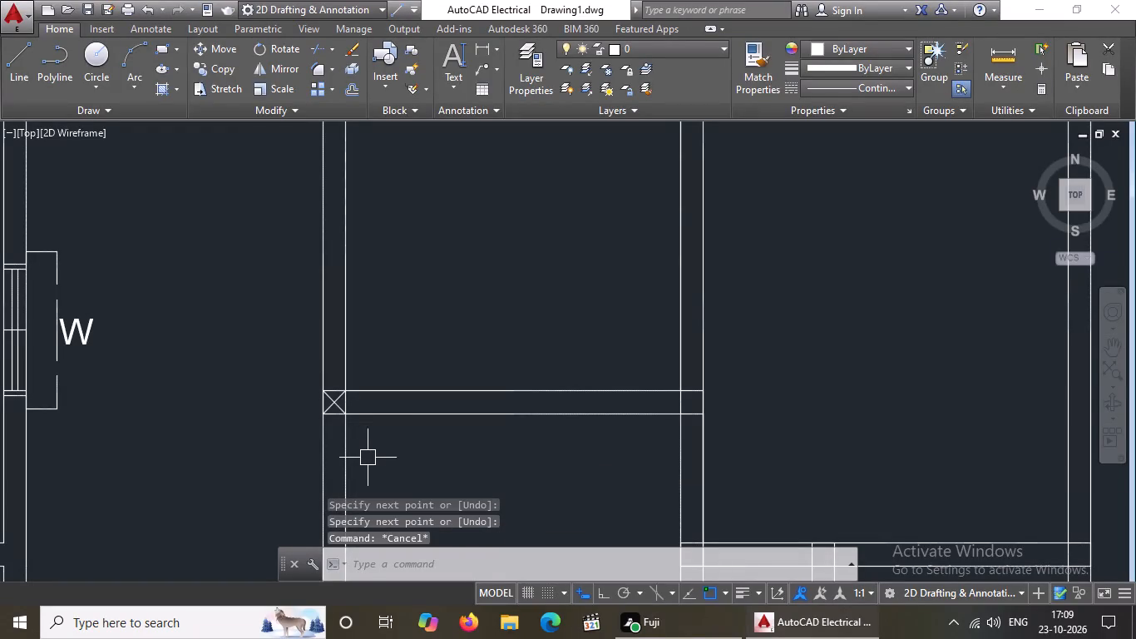
# Mark the junction of the kitchen's south wall and the middle vertical wall with two crossed diagonal lines.
pyautogui.press('l')
pyautogui.press('Return')
pyautogui.scroll(-3, 498, 354)
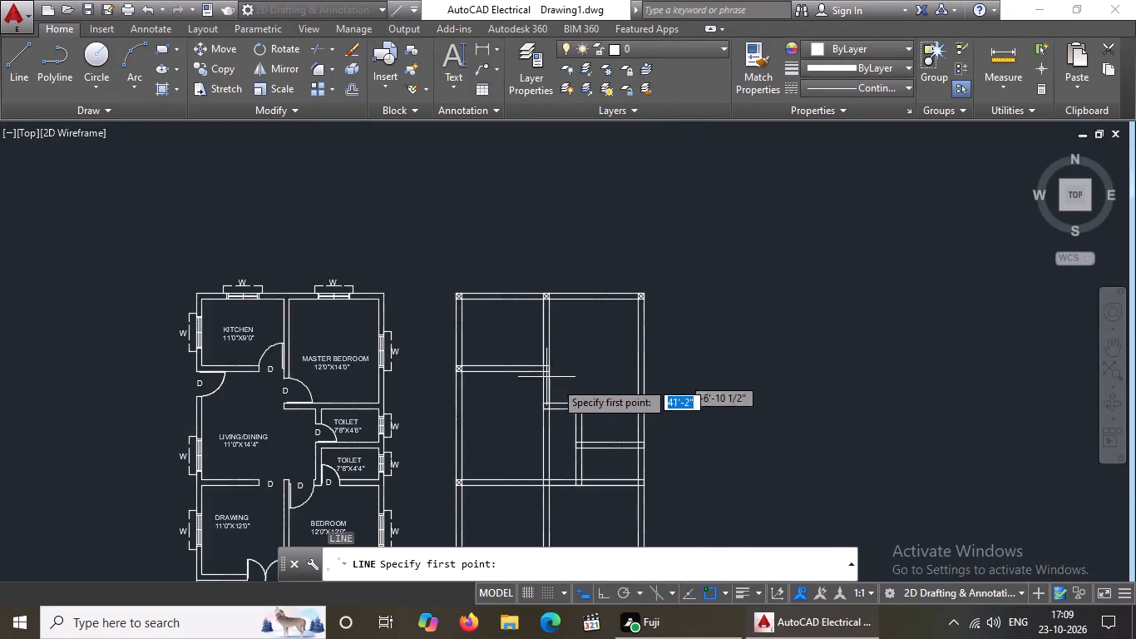
pyautogui.scroll(4, 548, 382)
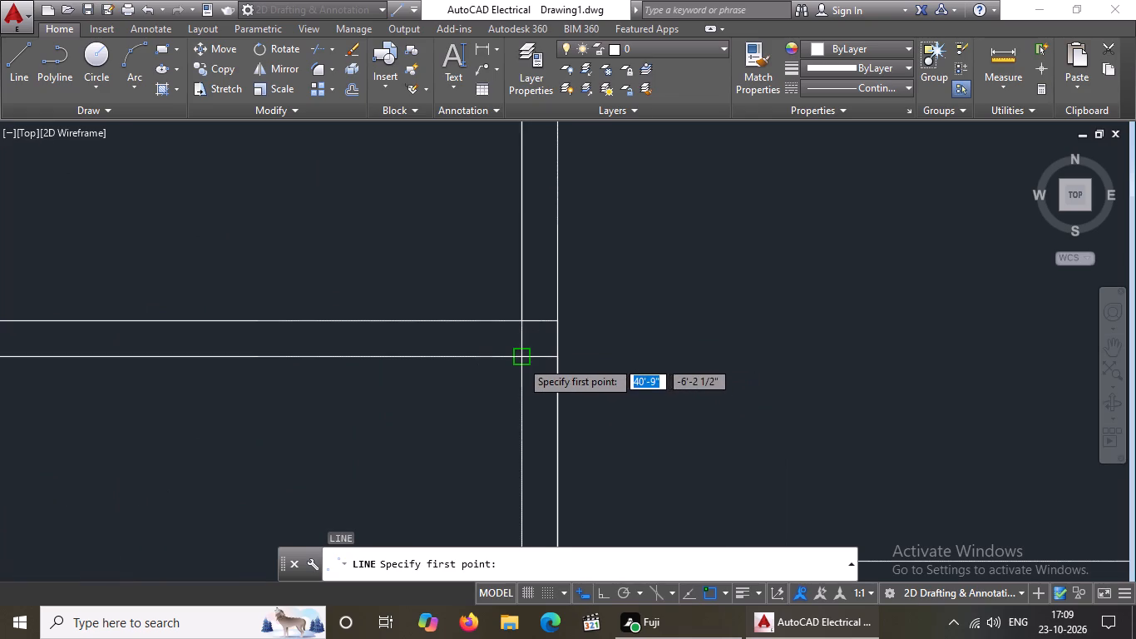
pyautogui.click(521, 359)
pyautogui.moveTo(557, 323); pyautogui.dragTo(569, 315)
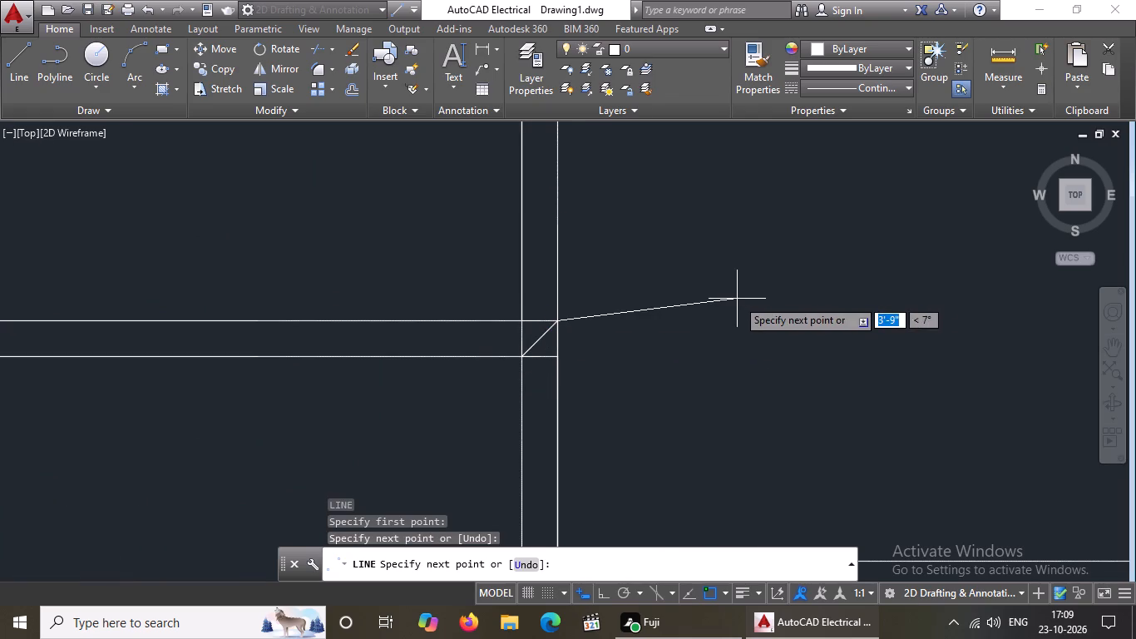
pyautogui.press('Return')
pyautogui.press('l')
pyautogui.press('Return')
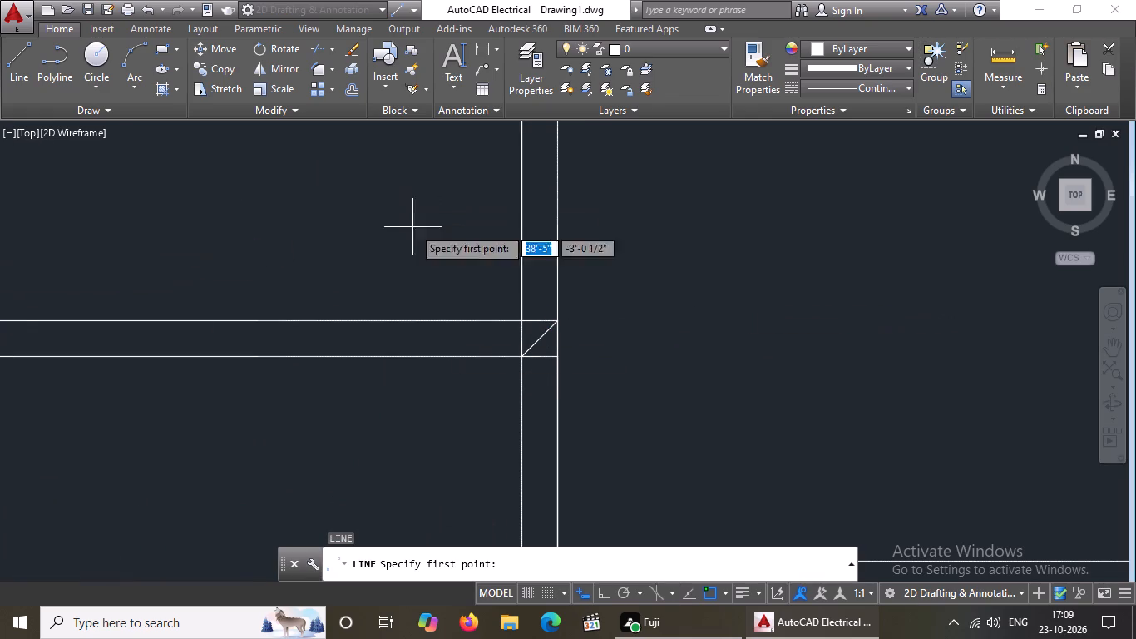
pyautogui.click(523, 322)
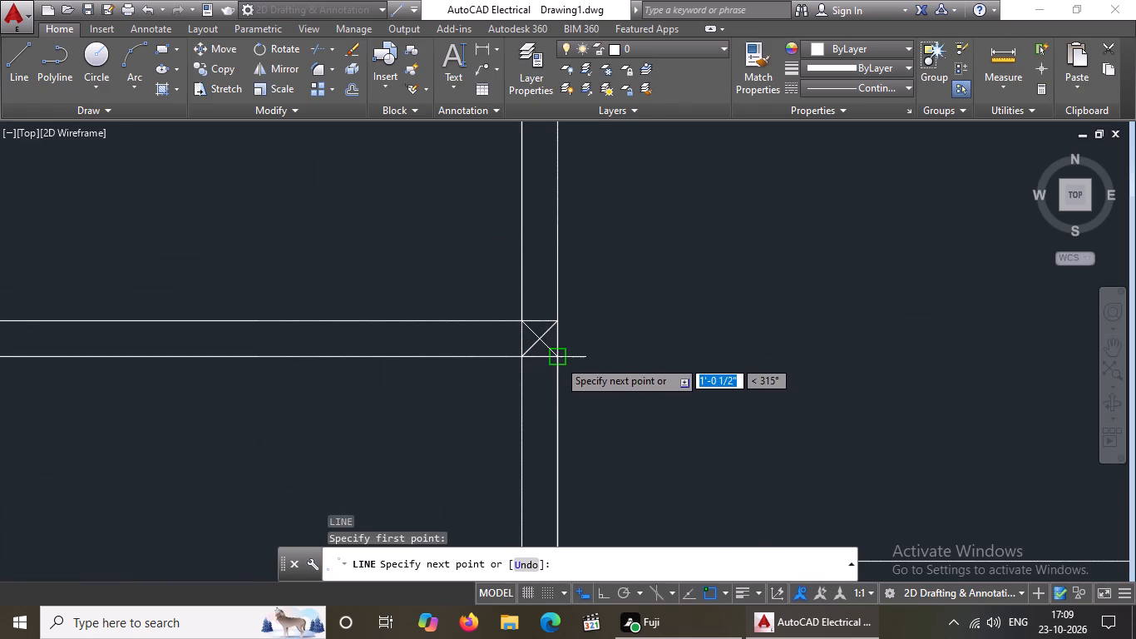
pyautogui.click(559, 359)
pyautogui.scroll(1, 577, 364)
pyautogui.scroll(-4, 578, 364)
pyautogui.press('Return')
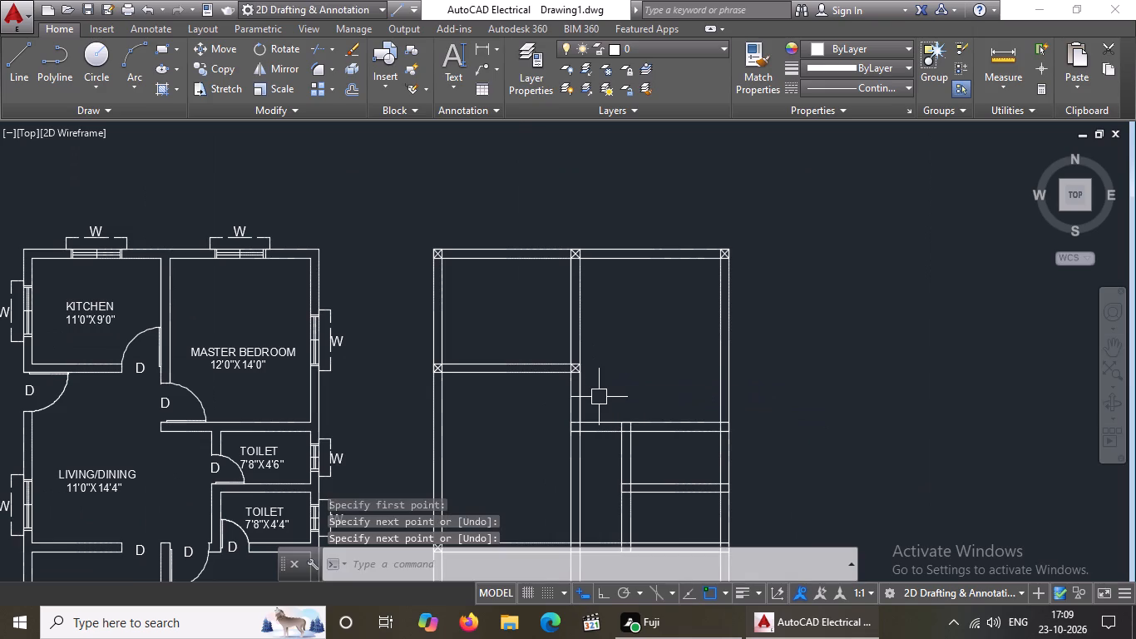
# Mark the junction of the middle vertical wall and the master bedroom's south wall with two crossed diagonal lines.
pyautogui.scroll(4, 604, 425)
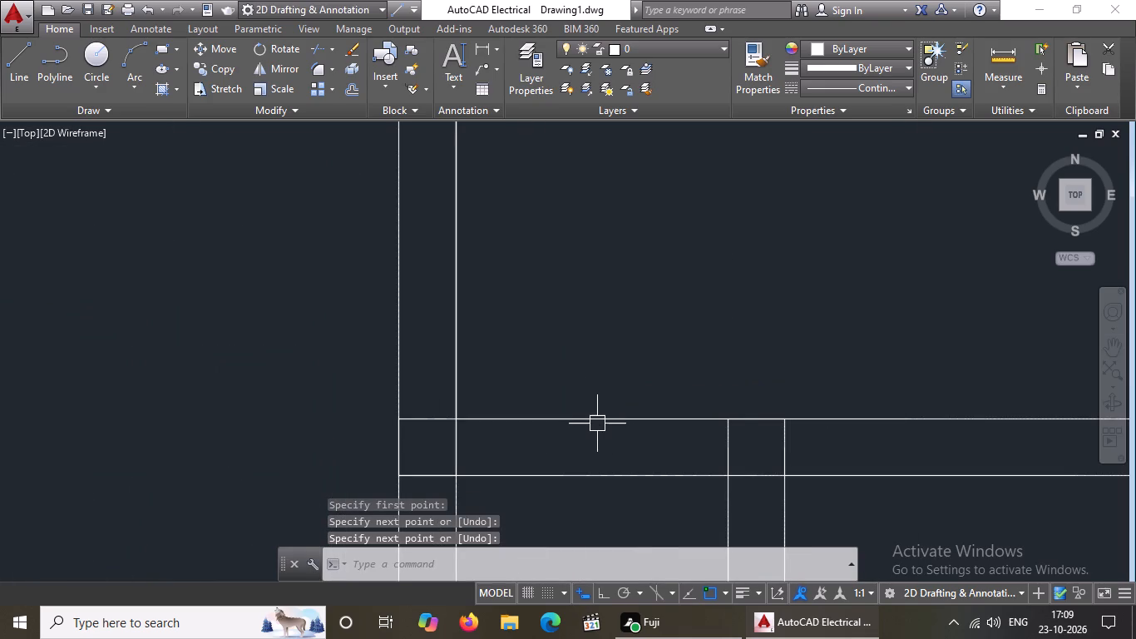
pyautogui.press('l')
pyautogui.press('Return')
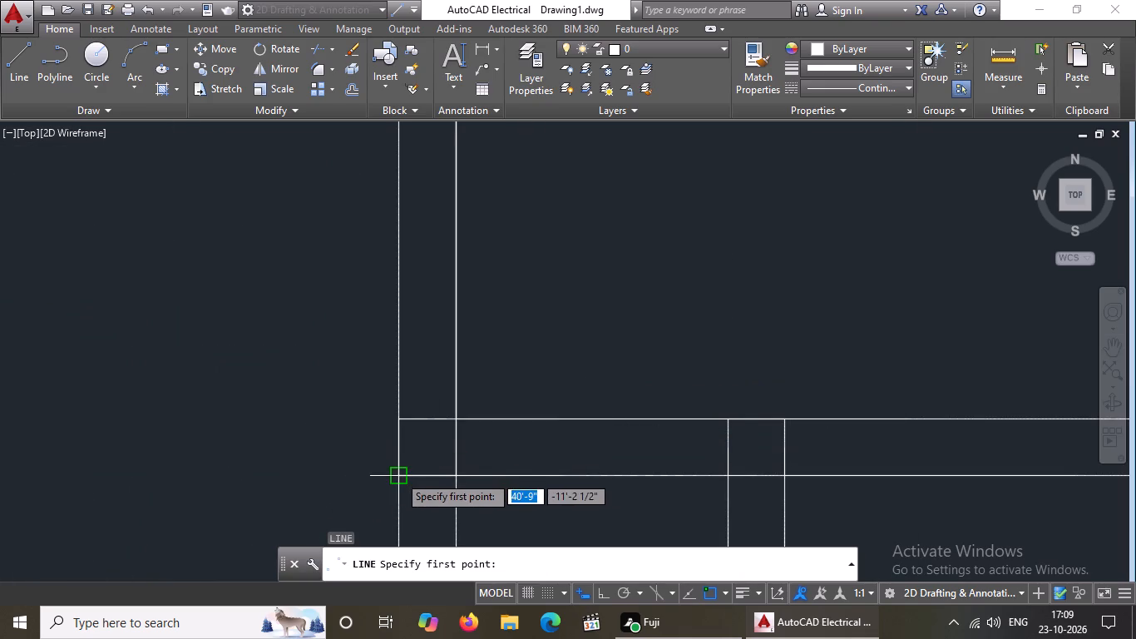
pyautogui.click(398, 478)
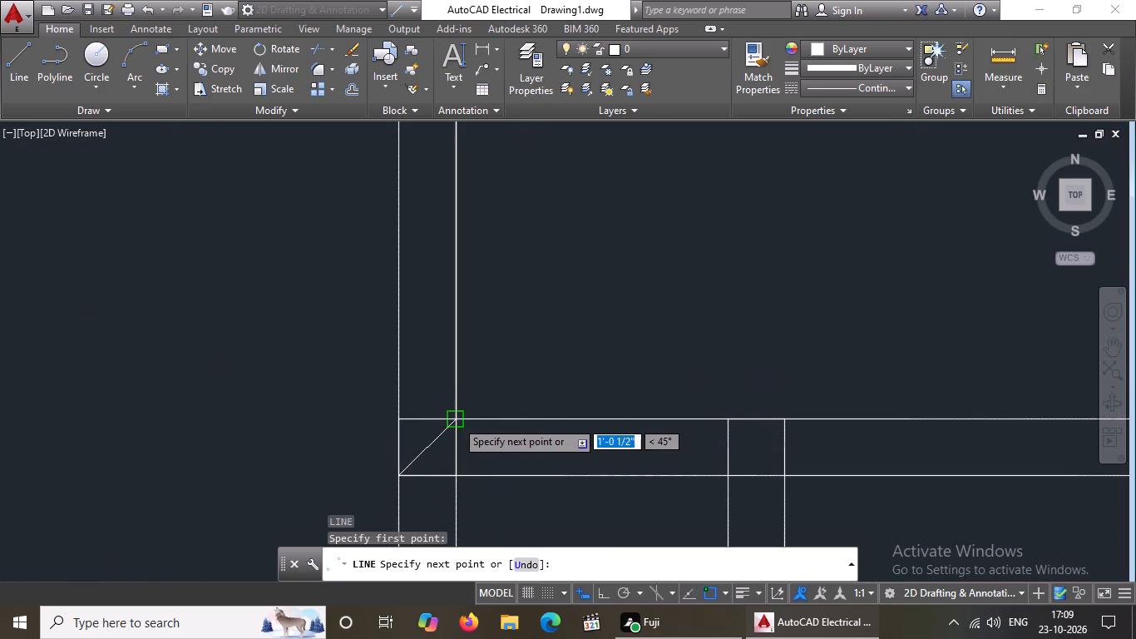
pyautogui.click(457, 420)
pyautogui.press('Return')
pyautogui.press('l')
pyautogui.press('Return')
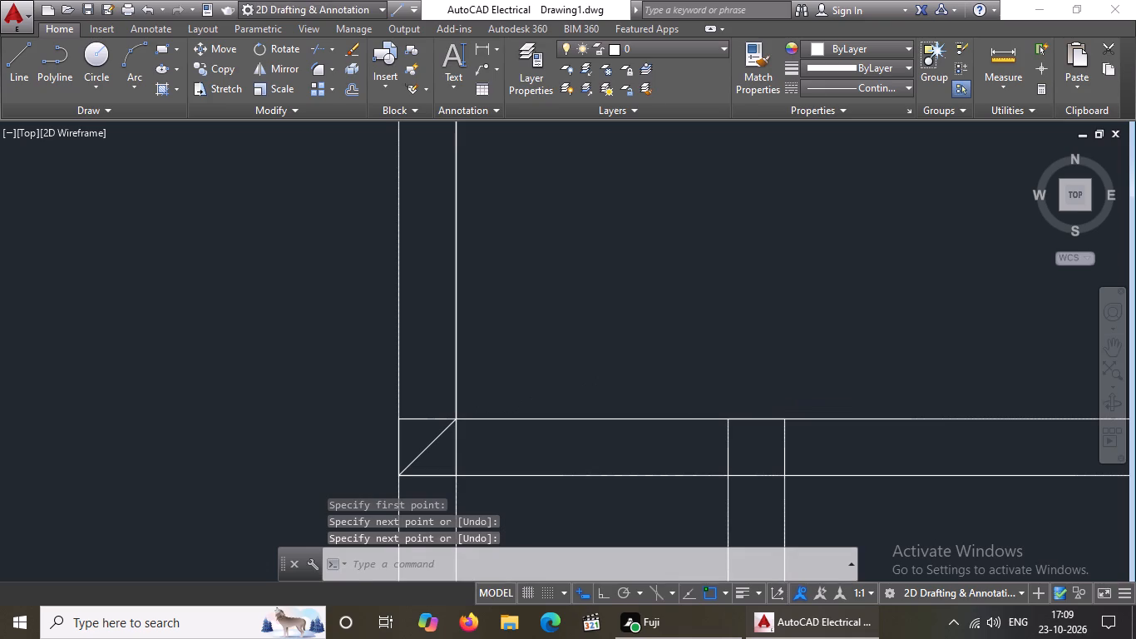
pyautogui.click(399, 420)
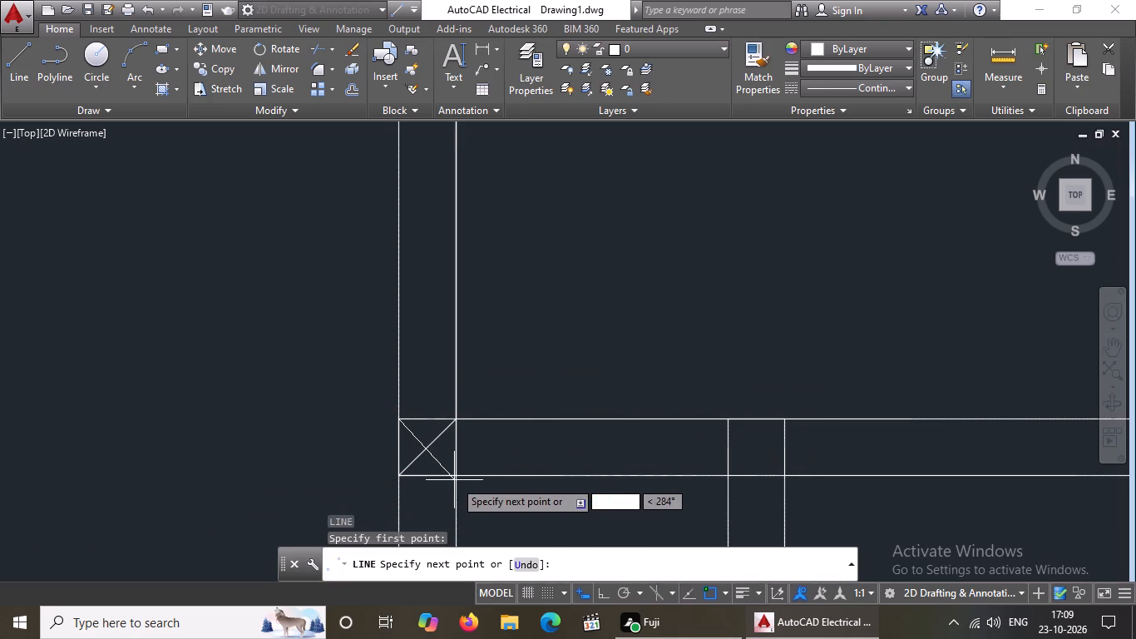
pyautogui.click(455, 473)
pyautogui.scroll(-4, 477, 468)
pyautogui.scroll(3, 493, 480)
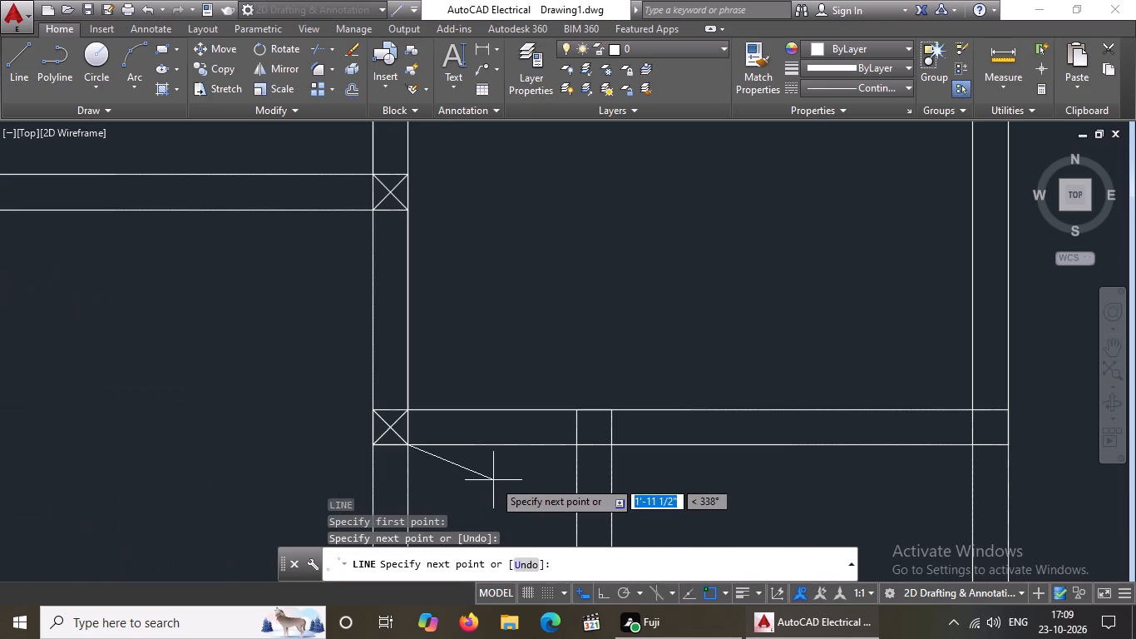
pyautogui.press('Return')
# Mark the junction of the east wall and the master bedroom's south wall with two crossed diagonal lines.
pyautogui.press('l')
pyautogui.press('Return')
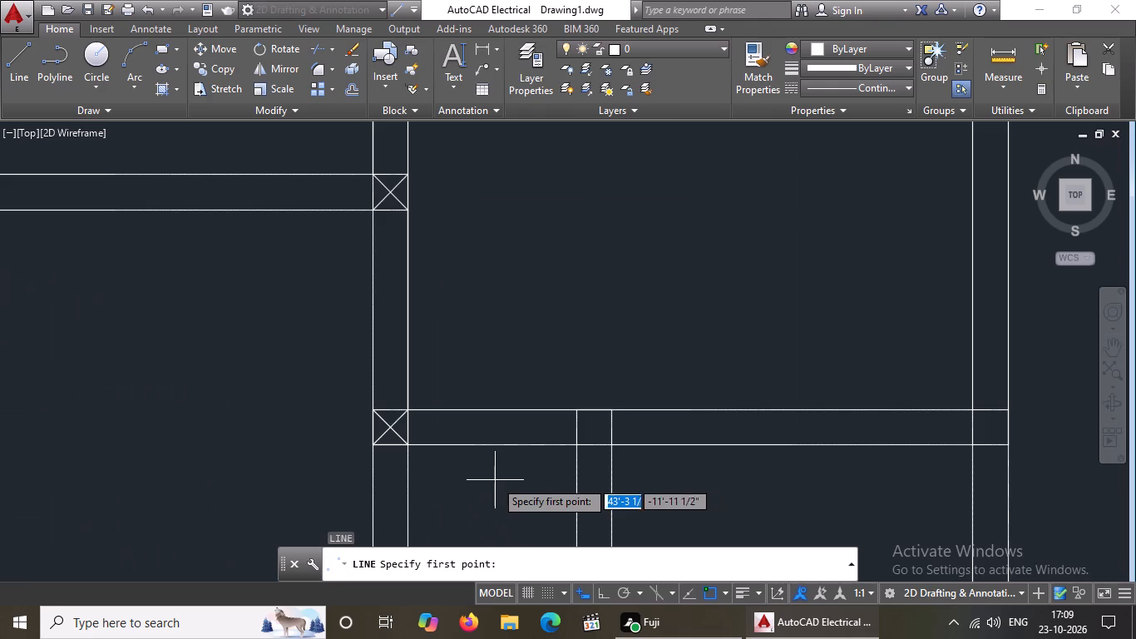
pyautogui.scroll(-4, 491, 478)
pyautogui.scroll(3, 590, 469)
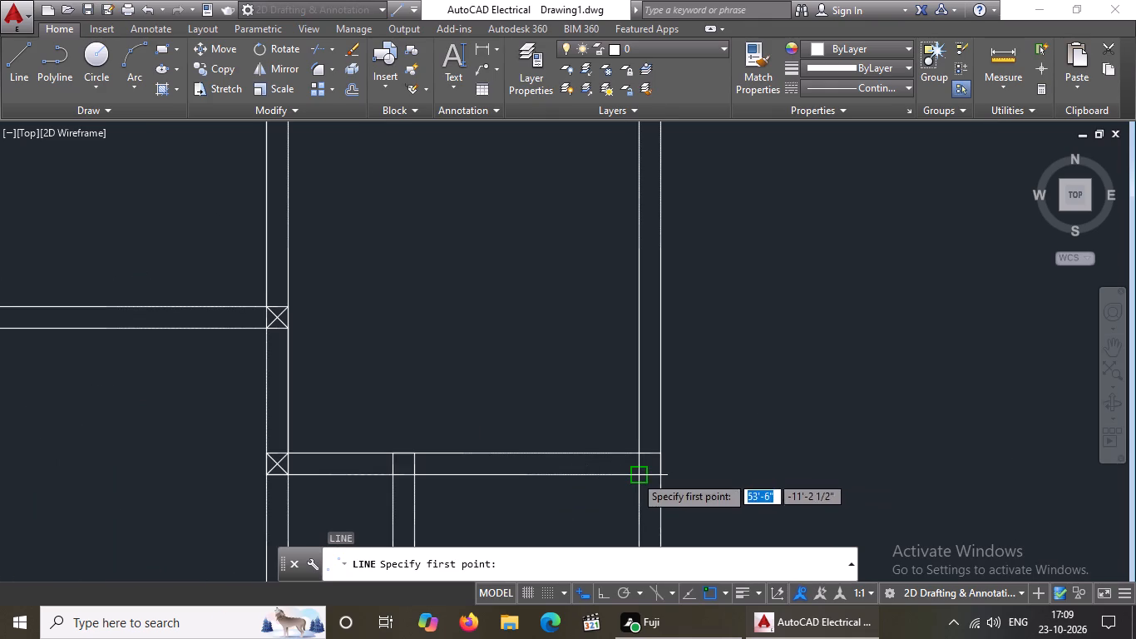
pyautogui.moveTo(635, 475); pyautogui.dragTo(643, 472)
pyautogui.click(659, 451)
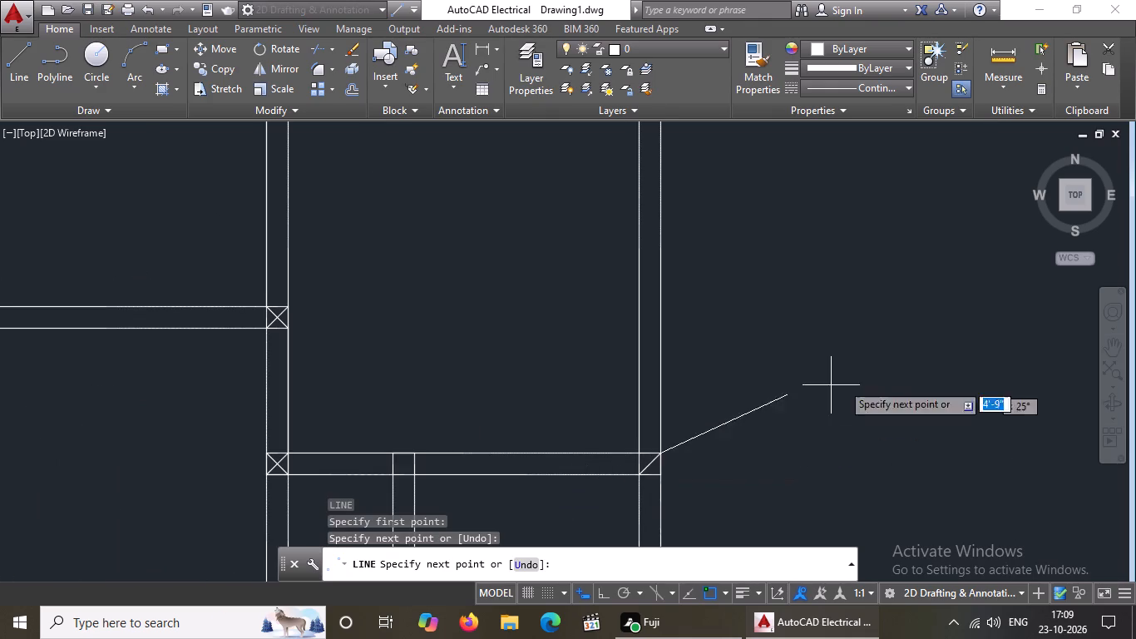
pyautogui.press('Return')
pyautogui.press('l')
pyautogui.press('Return')
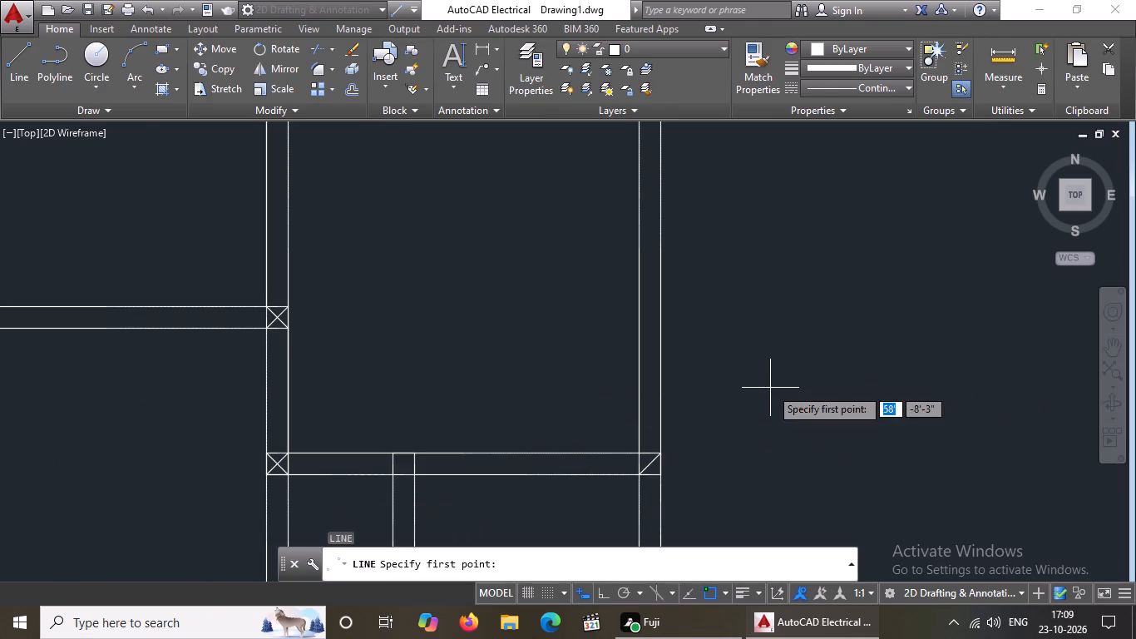
pyautogui.scroll(1, 770, 388)
pyautogui.scroll(3, 604, 485)
pyautogui.scroll(-4, 581, 479)
pyautogui.scroll(4, 571, 511)
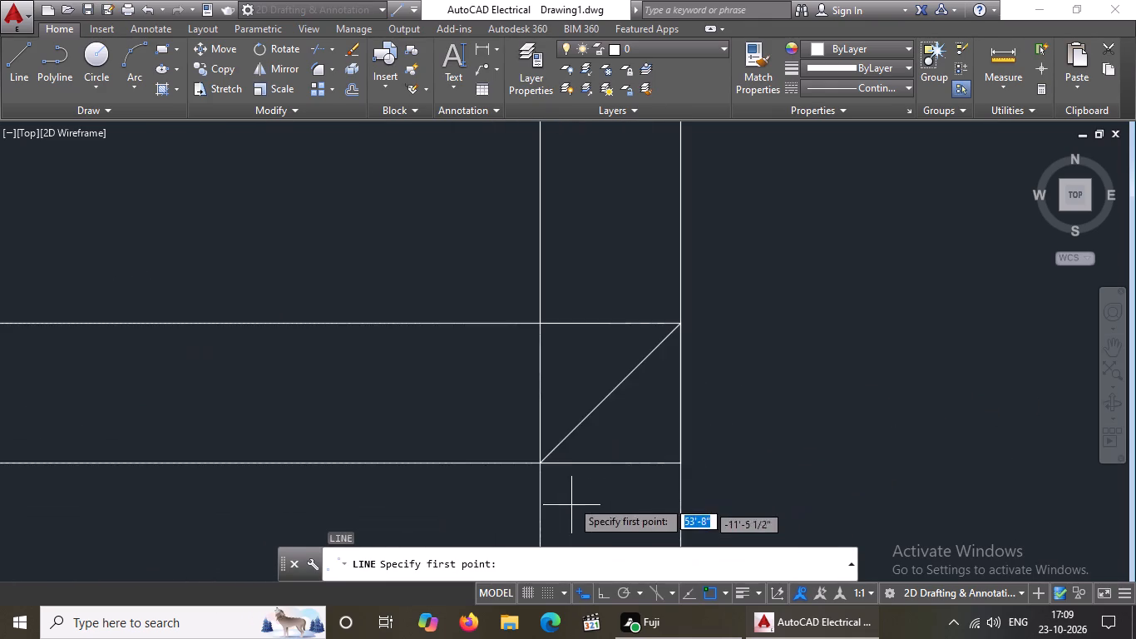
pyautogui.moveTo(538, 324); pyautogui.dragTo(550, 340)
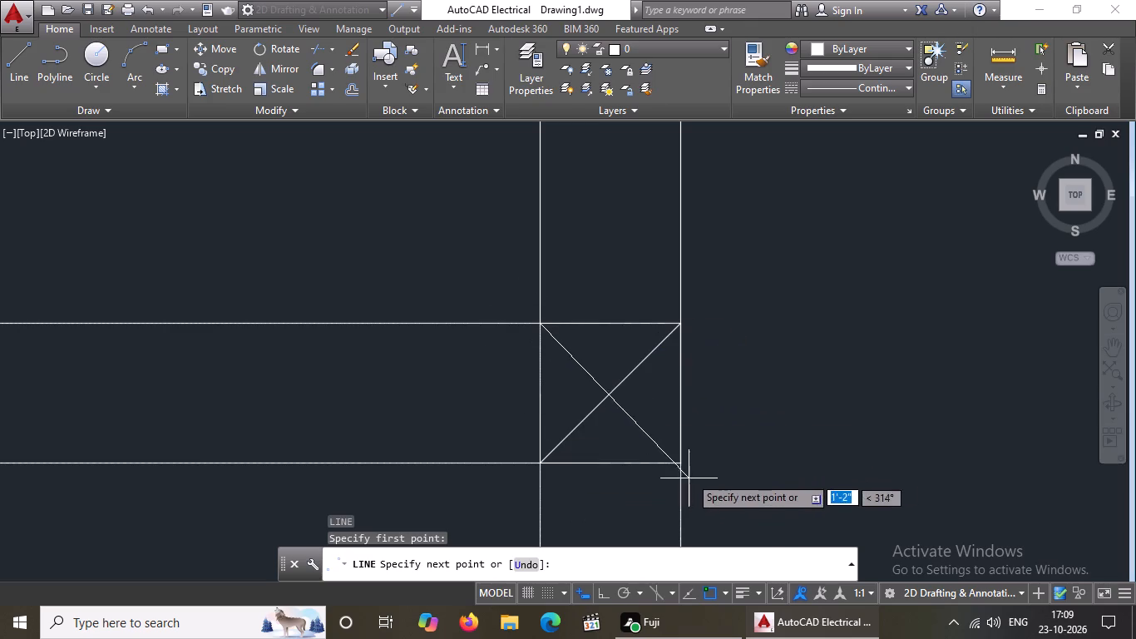
pyautogui.click(677, 462)
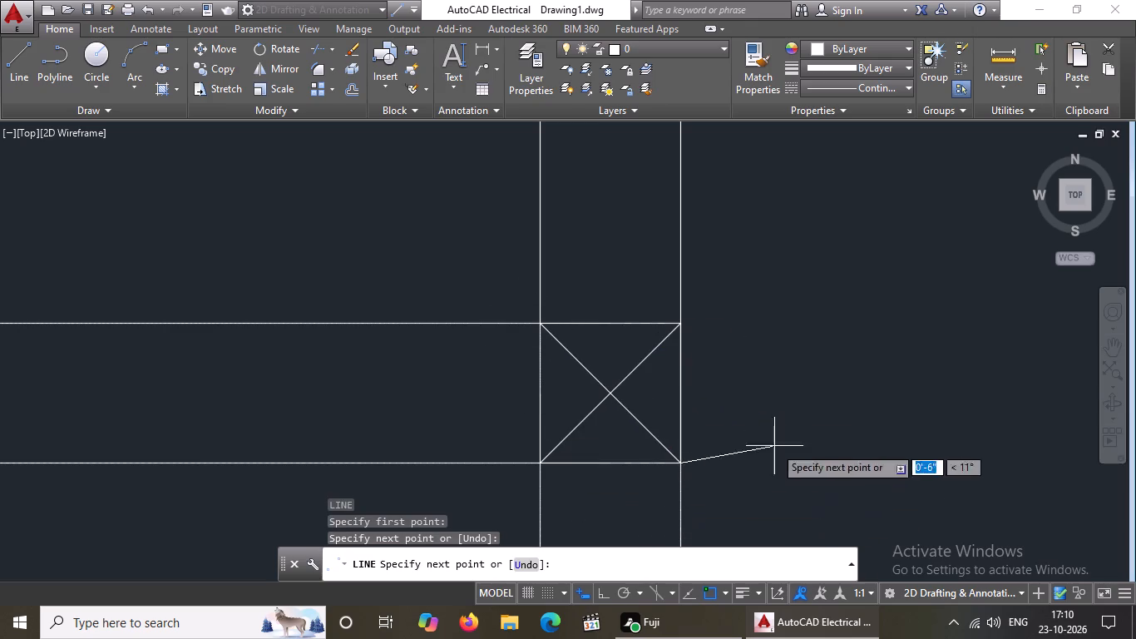
pyautogui.press('Return')
# Mark the junction of the master bedroom's south wall and the toilets' west wall with two crossed diagonal lines.
pyautogui.scroll(-5, 663, 495)
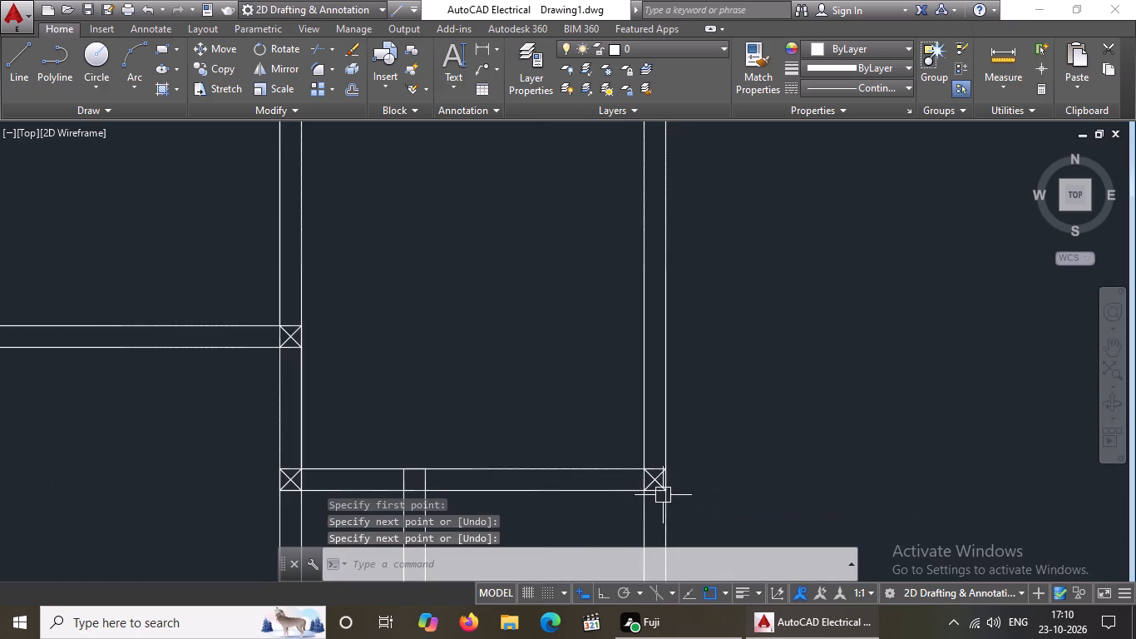
pyautogui.scroll(-2, 586, 445)
pyautogui.moveTo(580, 422); pyautogui.dragTo(583, 405, button='middle')
pyautogui.moveTo(585, 395); pyautogui.dragTo(603, 355, button='middle')
pyautogui.moveTo(588, 425); pyautogui.dragTo(604, 354, button='middle')
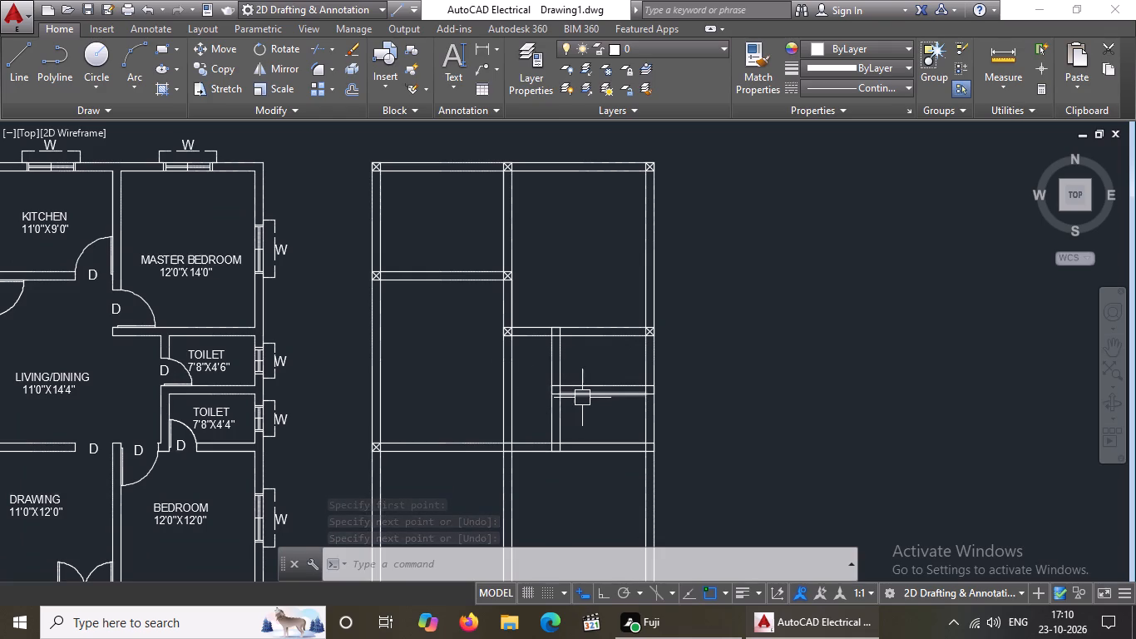
pyautogui.scroll(2, 507, 466)
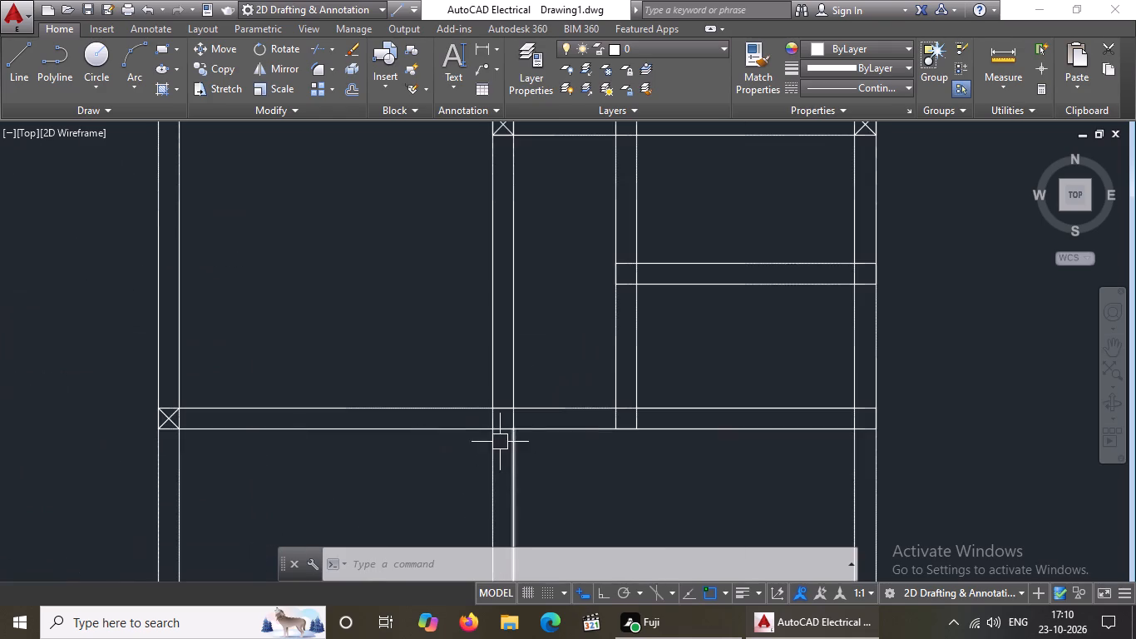
pyautogui.scroll(-2, 501, 424)
pyautogui.scroll(2, 556, 311)
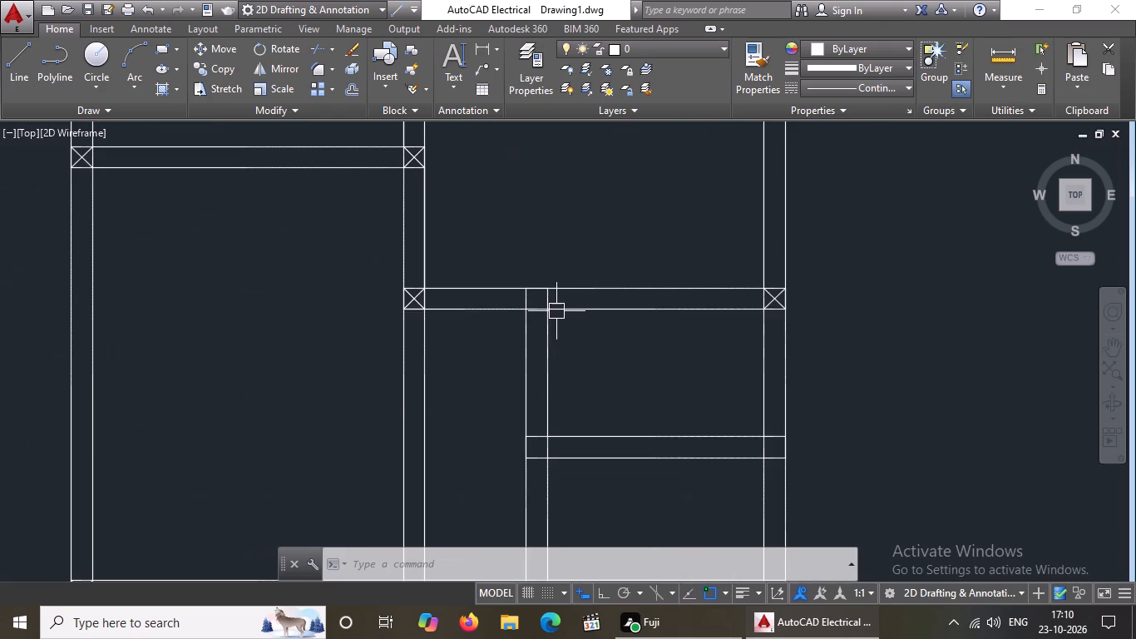
pyautogui.scroll(1, 541, 307)
pyautogui.scroll(-2, 541, 307)
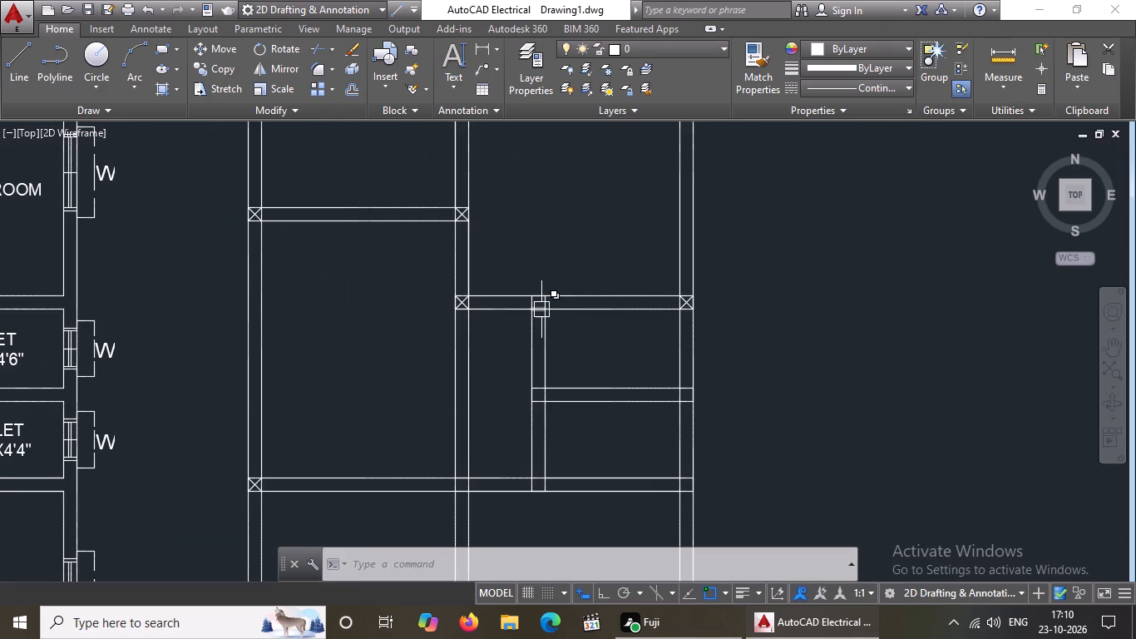
pyautogui.press('l')
pyautogui.press('Return')
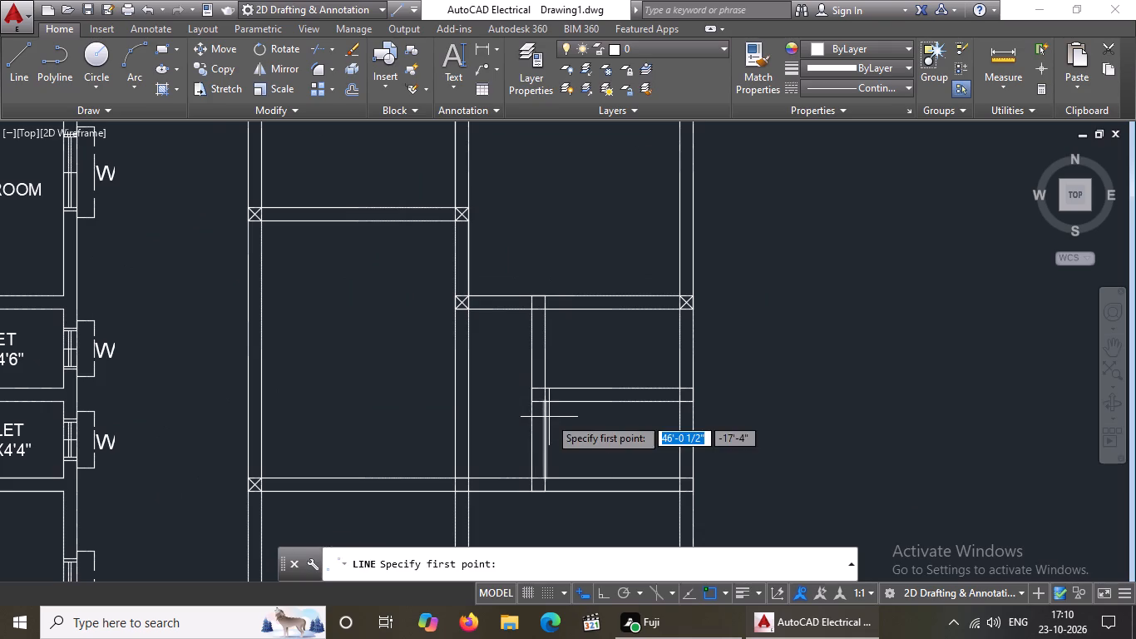
pyautogui.scroll(3, 516, 288)
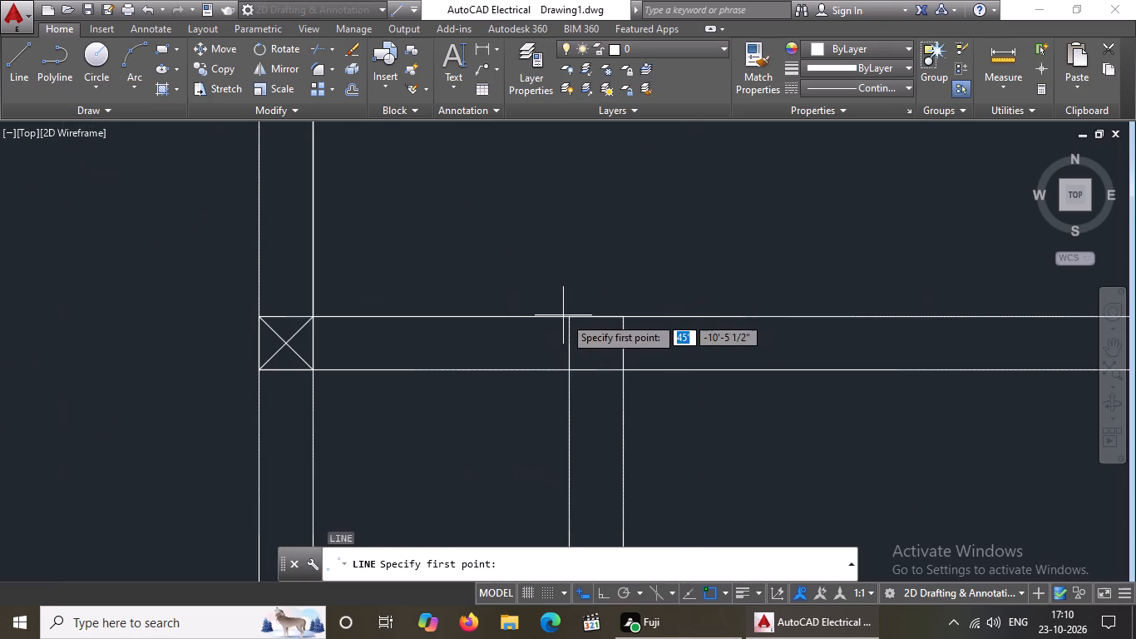
pyautogui.click(570, 317)
pyautogui.moveTo(625, 369); pyautogui.dragTo(625, 381)
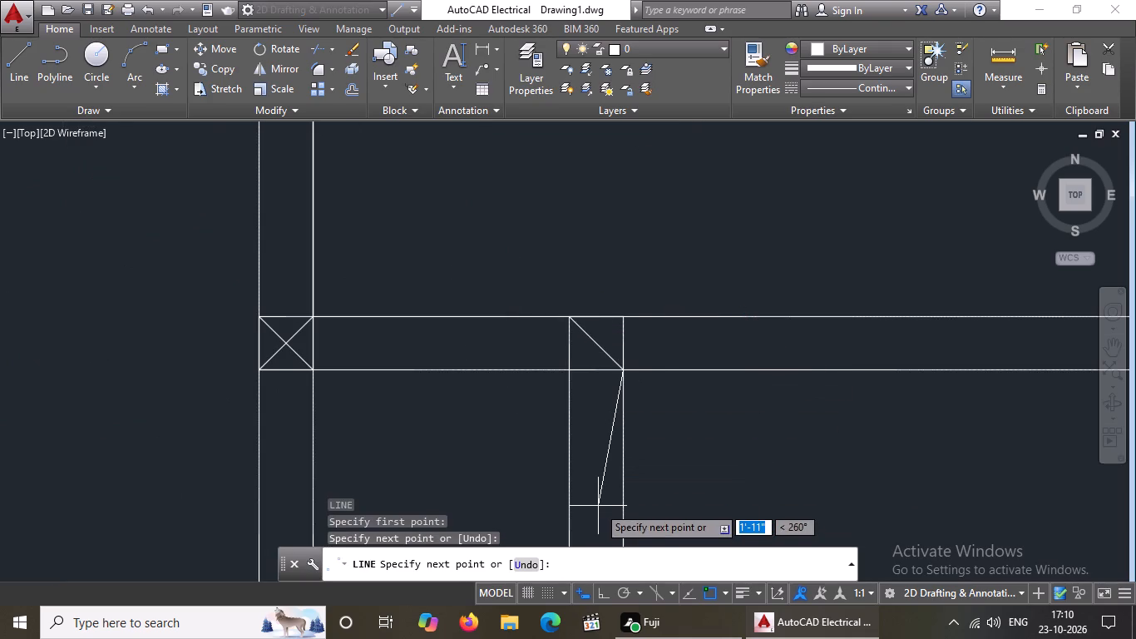
pyautogui.press('Return')
pyautogui.press('l')
pyautogui.press('Return')
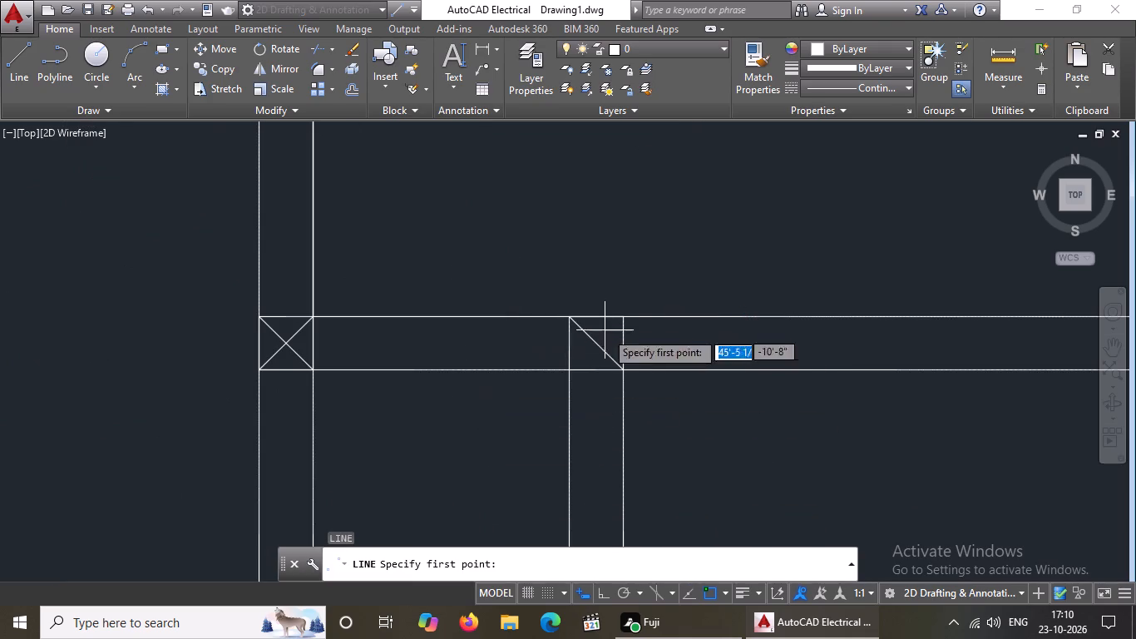
pyautogui.click(570, 369)
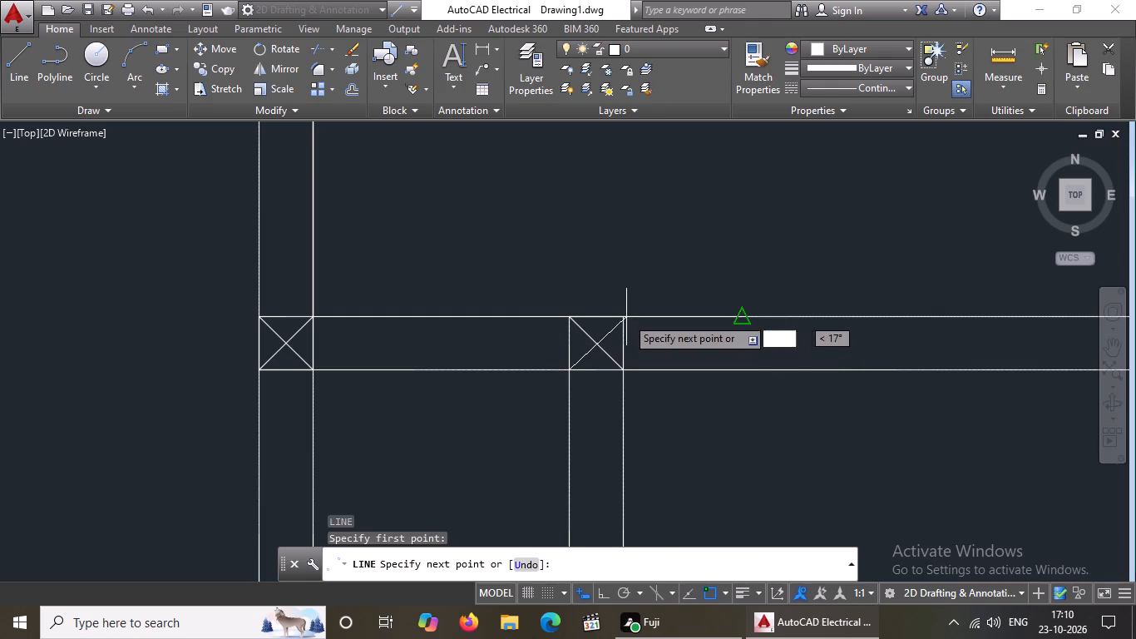
pyautogui.click(625, 317)
pyautogui.press('Return')
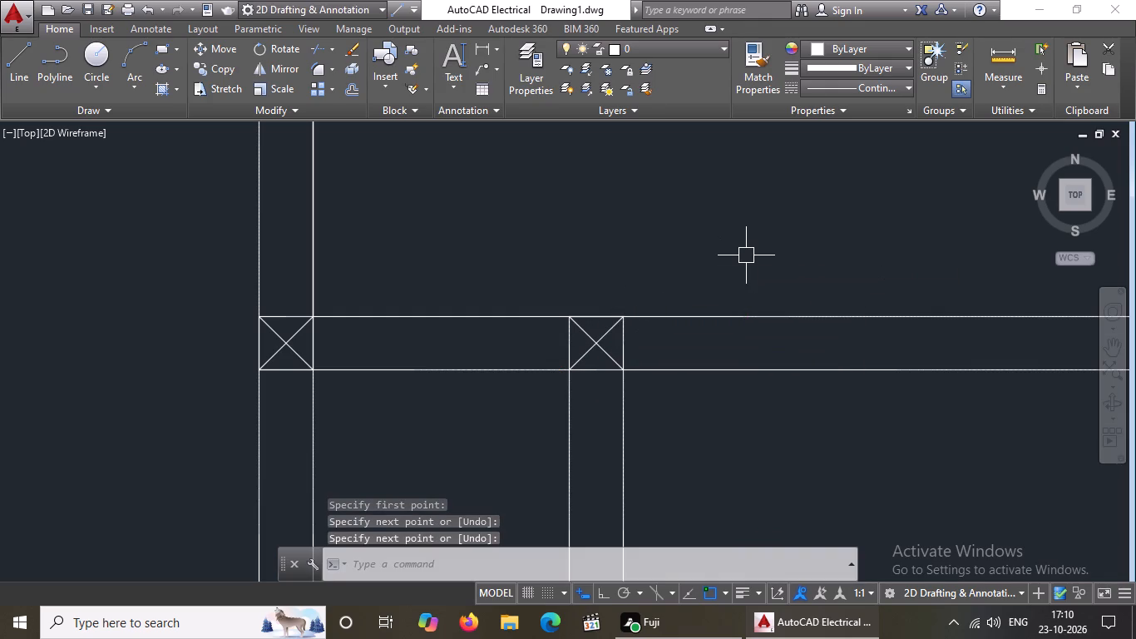
# Mark the junction of the east wall and the dividing wall between the two toilets with two crossed diagonal lines.
pyautogui.press('l')
pyautogui.press('Return')
pyautogui.scroll(-3, 737, 308)
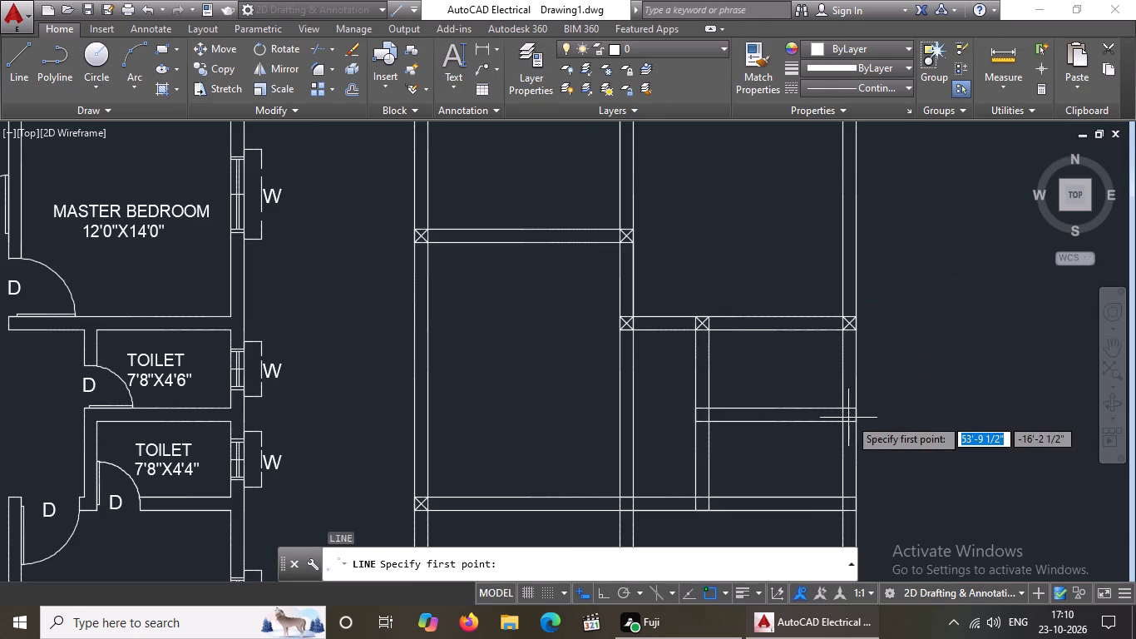
pyautogui.scroll(4, 849, 414)
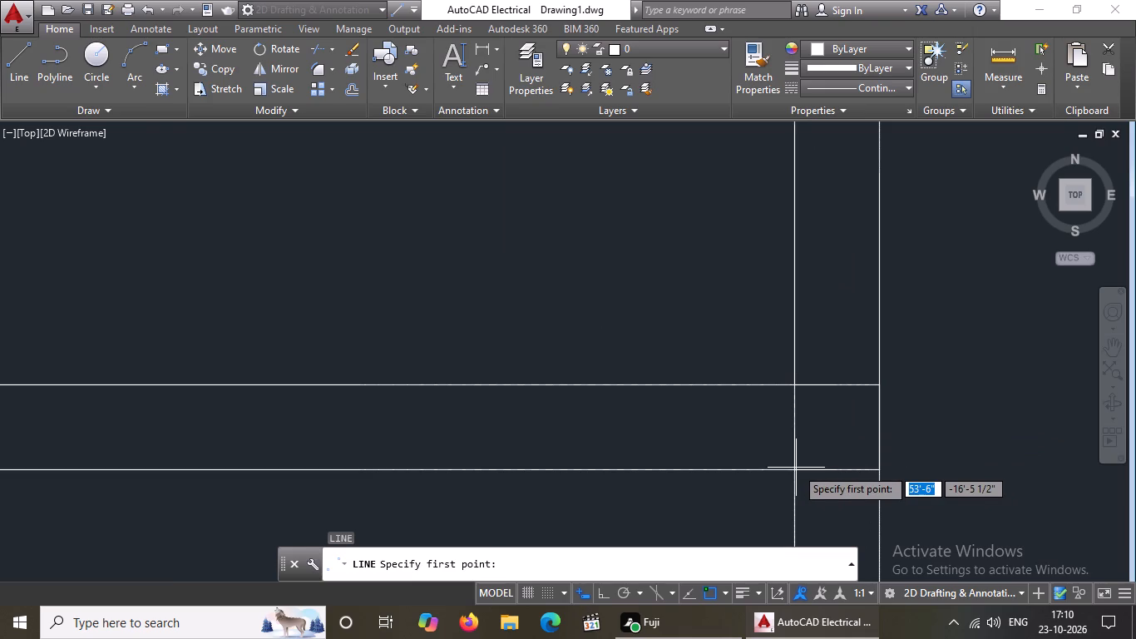
pyautogui.moveTo(797, 472); pyautogui.dragTo(821, 447)
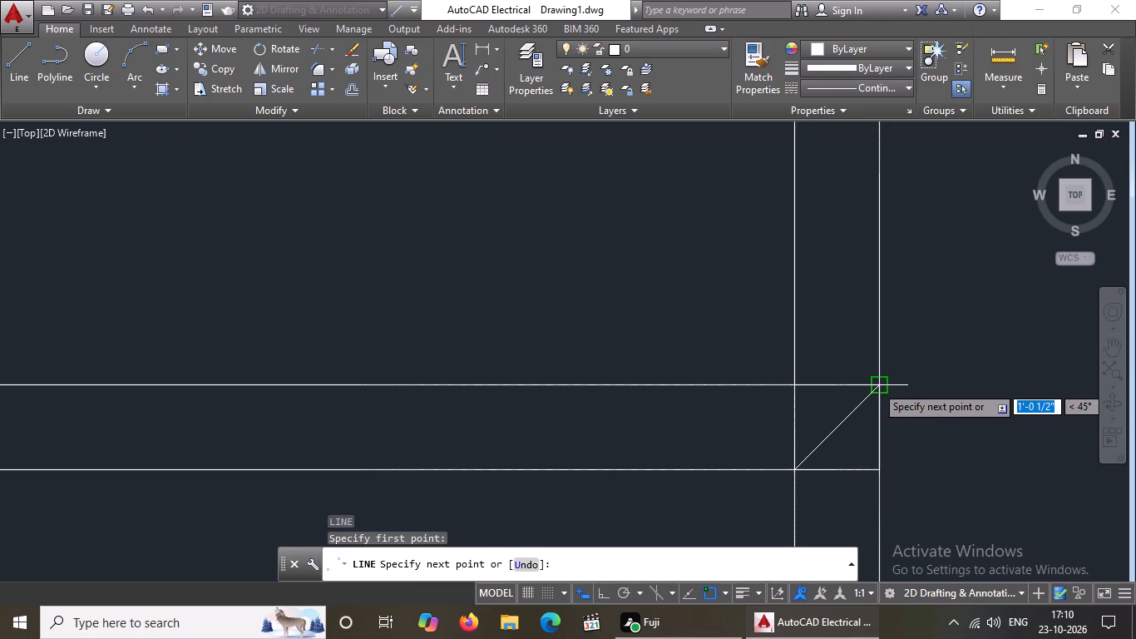
pyautogui.moveTo(876, 385); pyautogui.dragTo(885, 379)
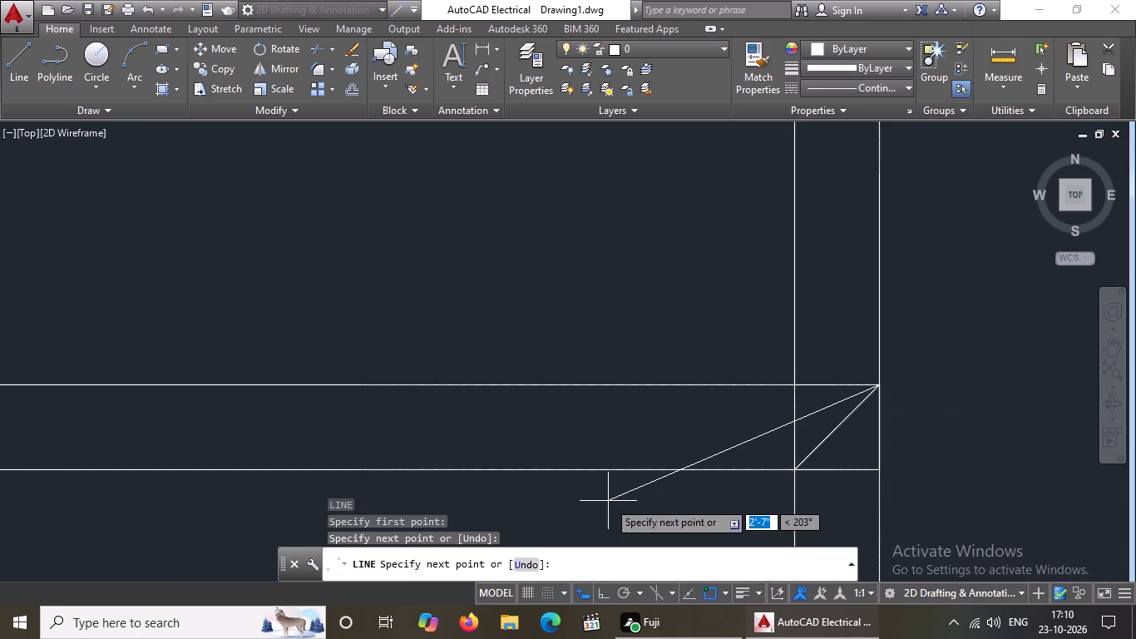
pyautogui.press('Return')
pyautogui.press('l')
pyautogui.press('Return')
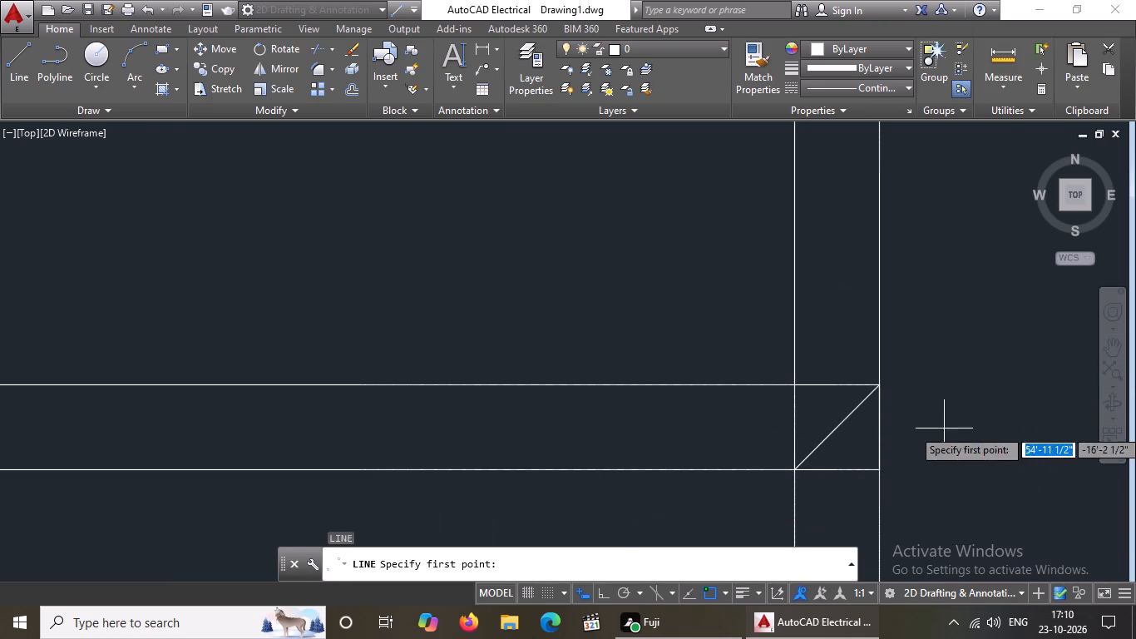
pyautogui.moveTo(801, 387); pyautogui.dragTo(828, 418)
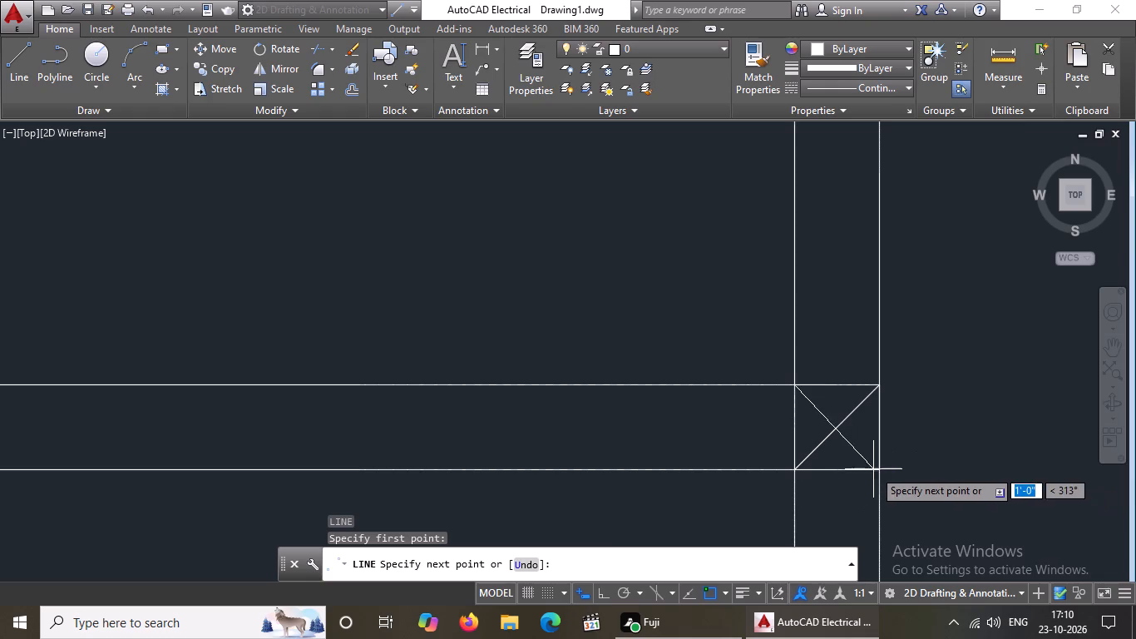
pyautogui.click(880, 473)
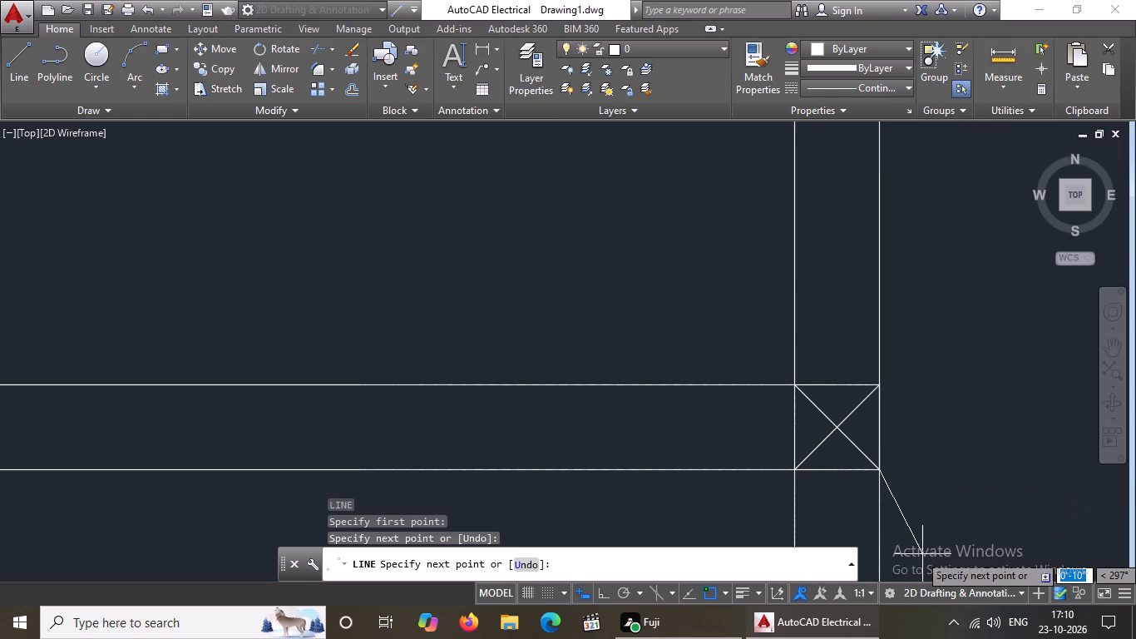
pyautogui.press('Escape')
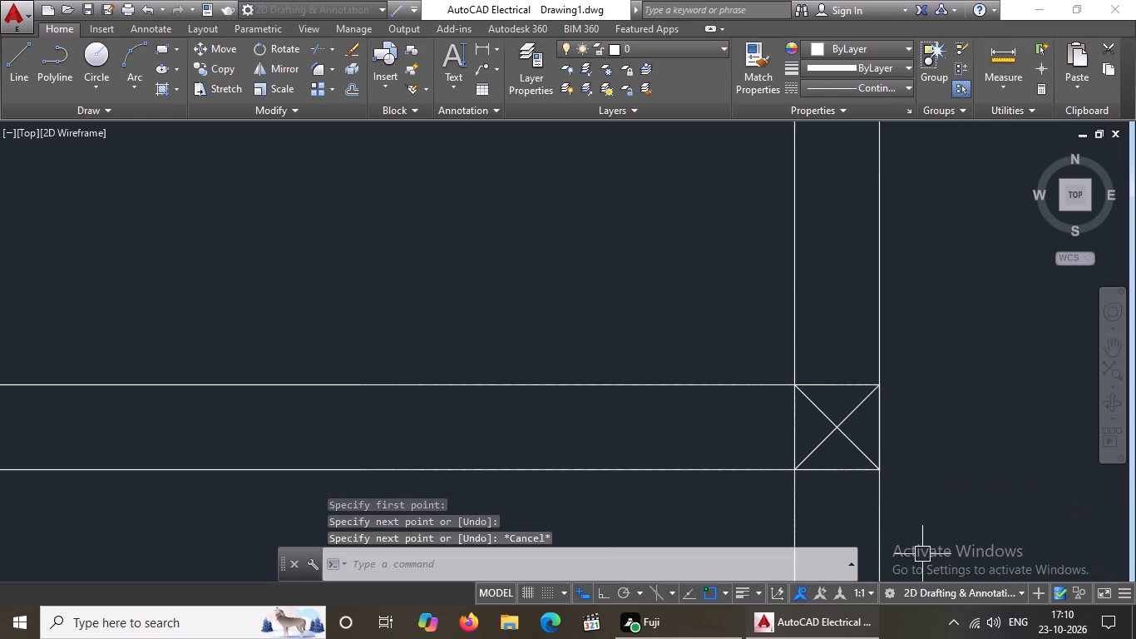
# Mark the junction of the toilets' west wall and the dividing wall between them with two crossed diagonal lines.
pyautogui.scroll(-3, 706, 447)
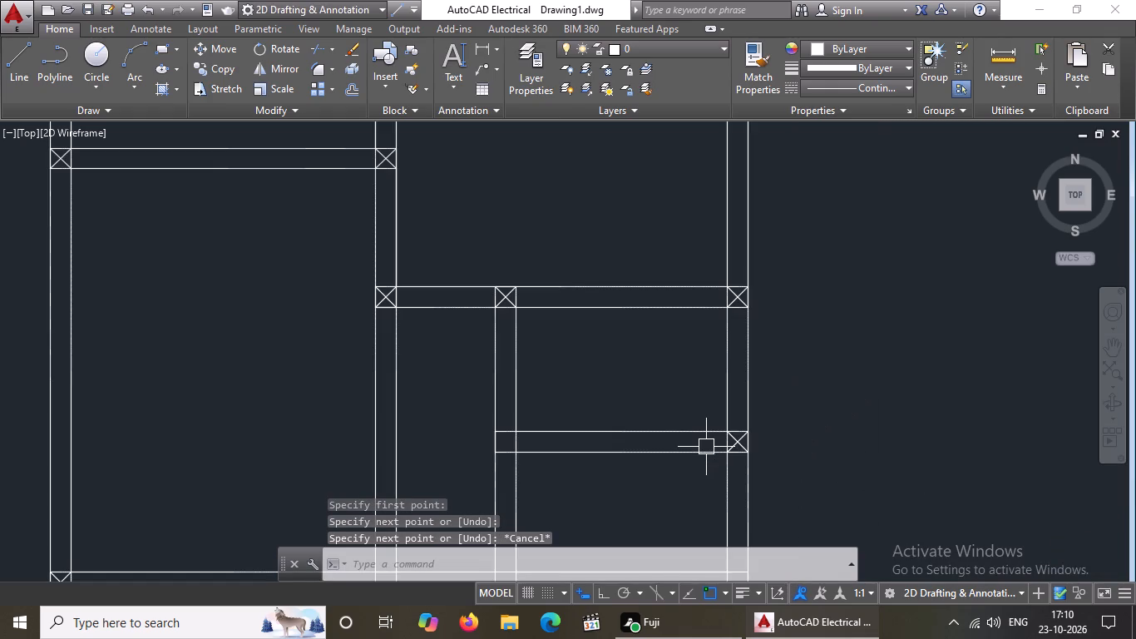
pyautogui.press('`')
pyautogui.press('Escape')
pyautogui.press('Escape')
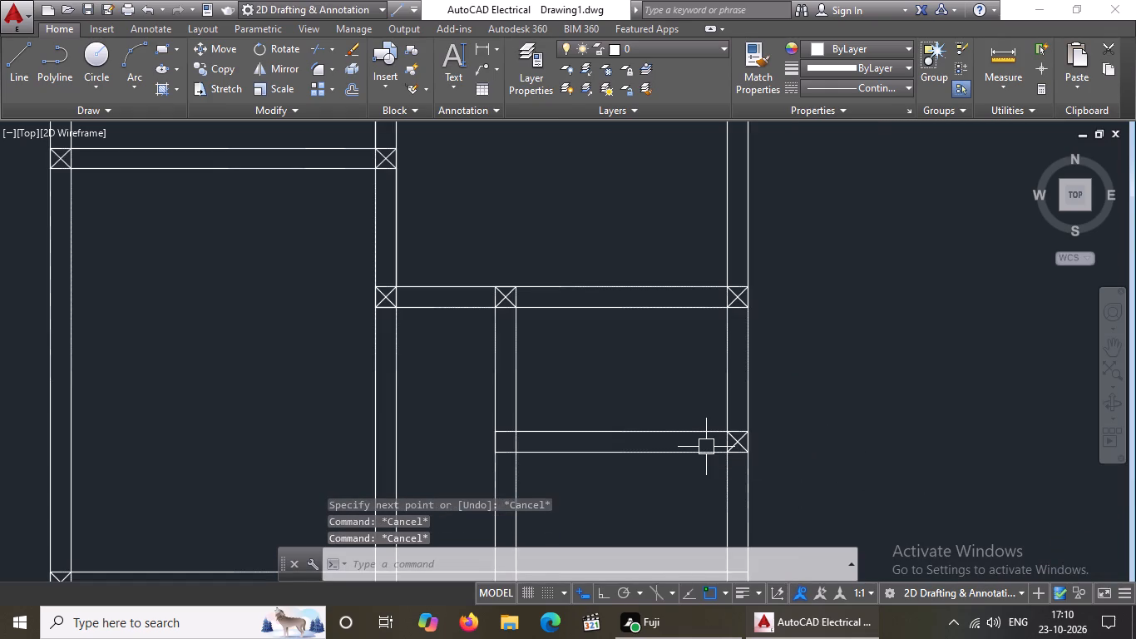
pyautogui.press('l')
pyautogui.press('Return')
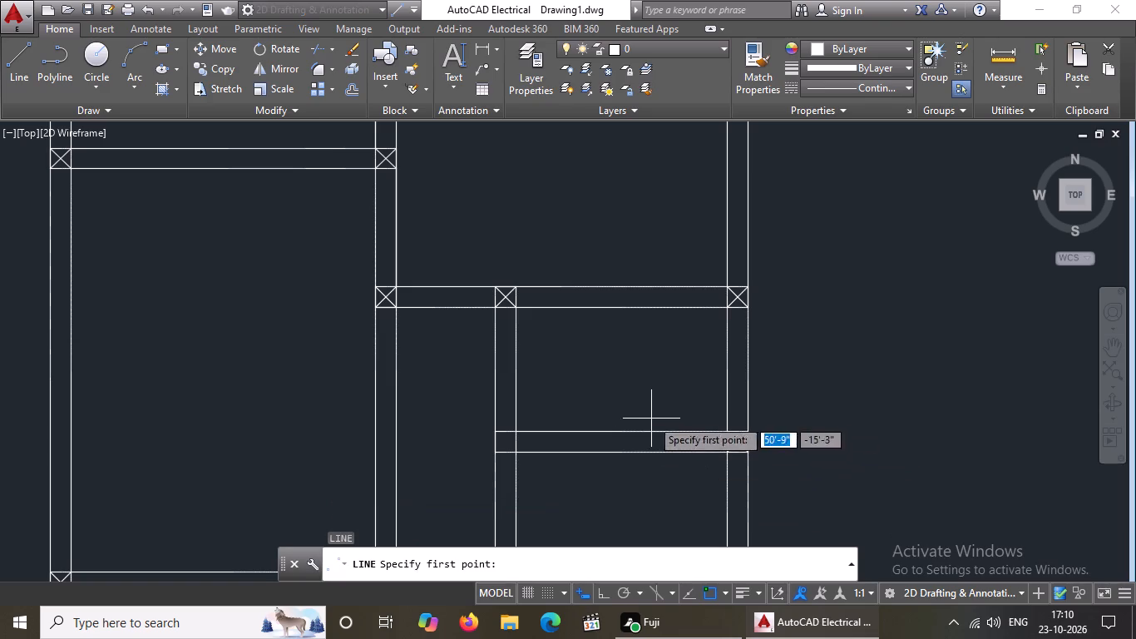
pyautogui.click(497, 451)
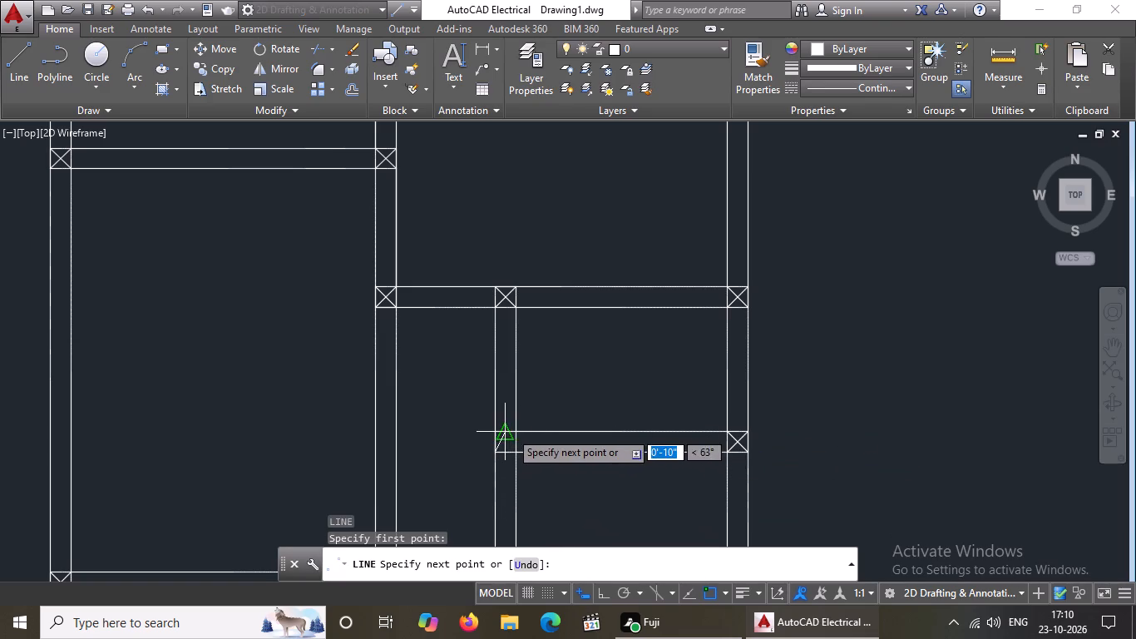
pyautogui.click(515, 433)
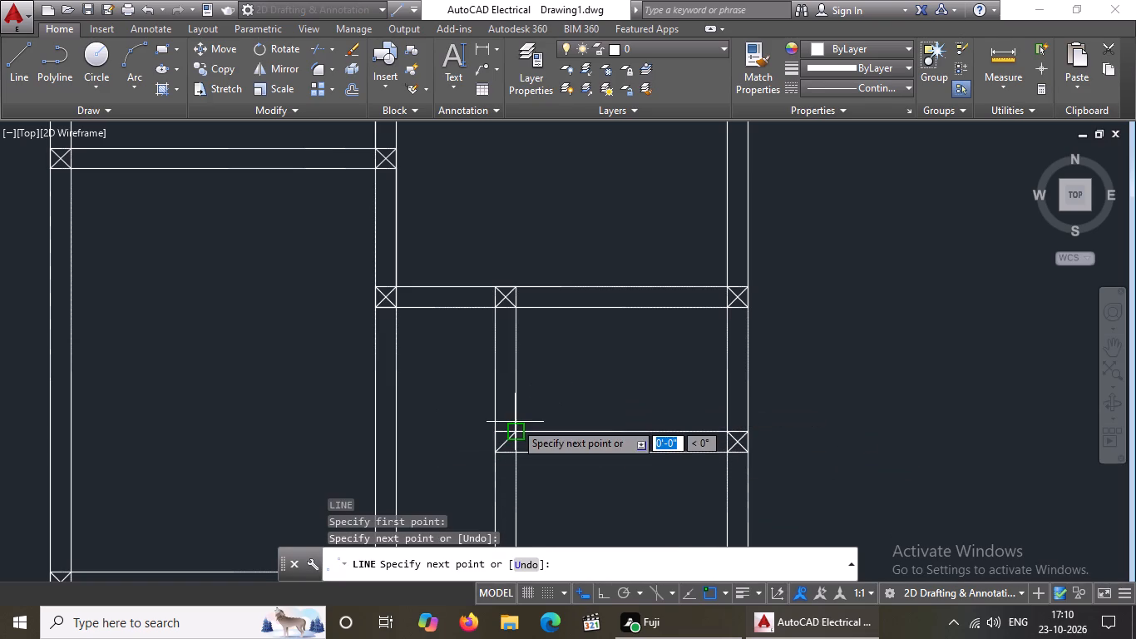
pyautogui.press('Return')
pyautogui.press('l')
pyautogui.press('Return')
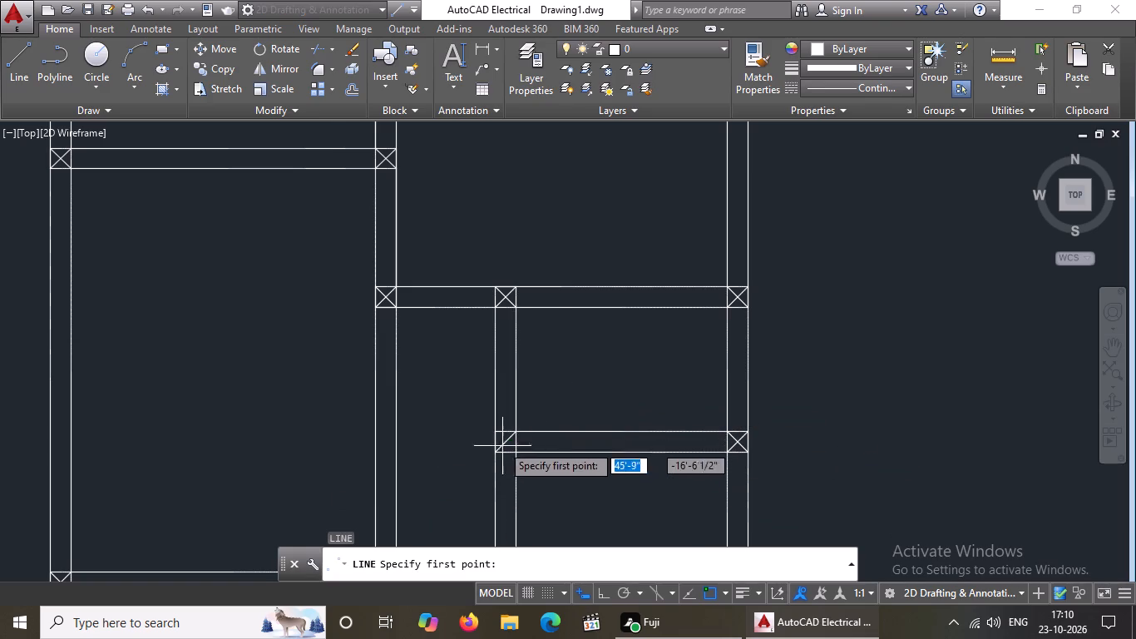
pyautogui.scroll(1, 501, 443)
pyautogui.press('Escape')
pyautogui.press('l')
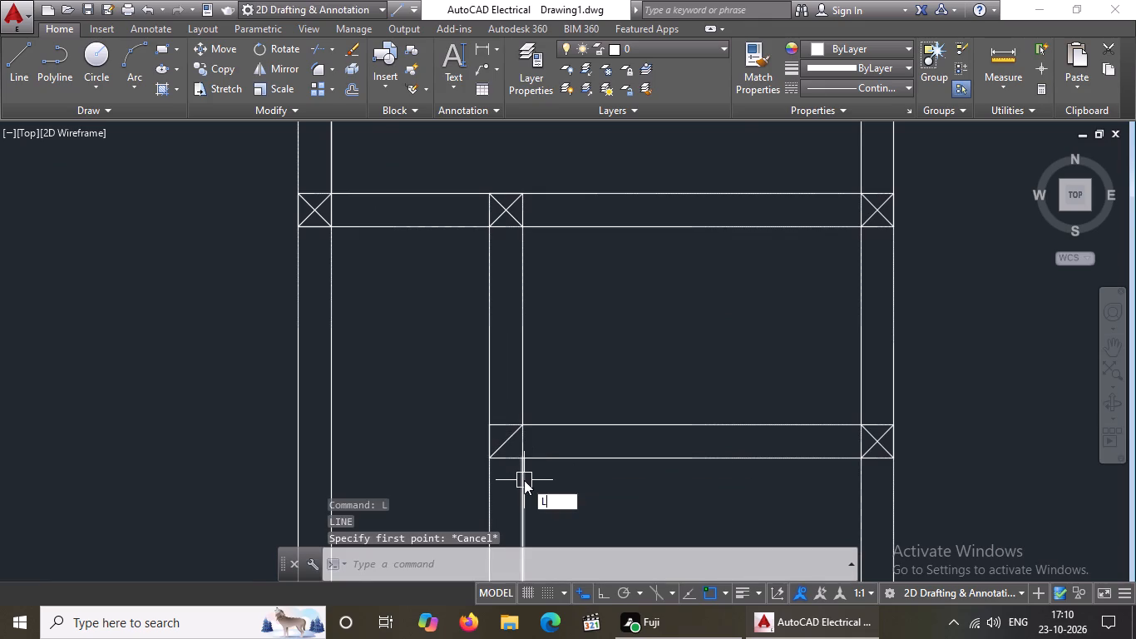
pyautogui.press('Return')
pyautogui.moveTo(489, 424); pyautogui.dragTo(509, 439)
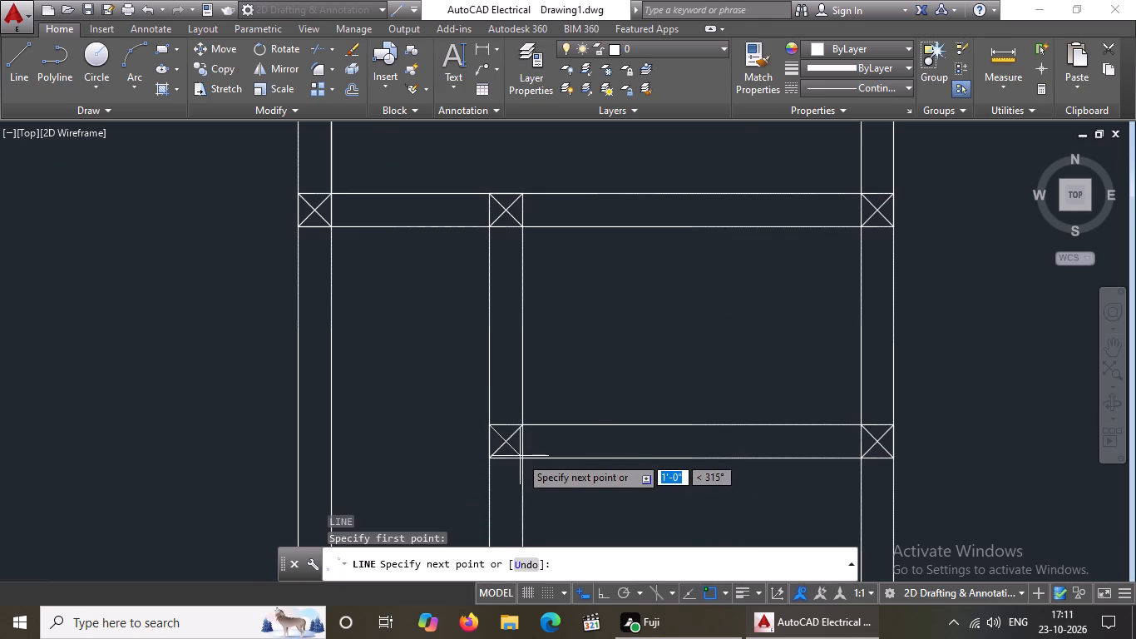
pyautogui.moveTo(524, 462); pyautogui.dragTo(543, 468)
pyautogui.press('Return')
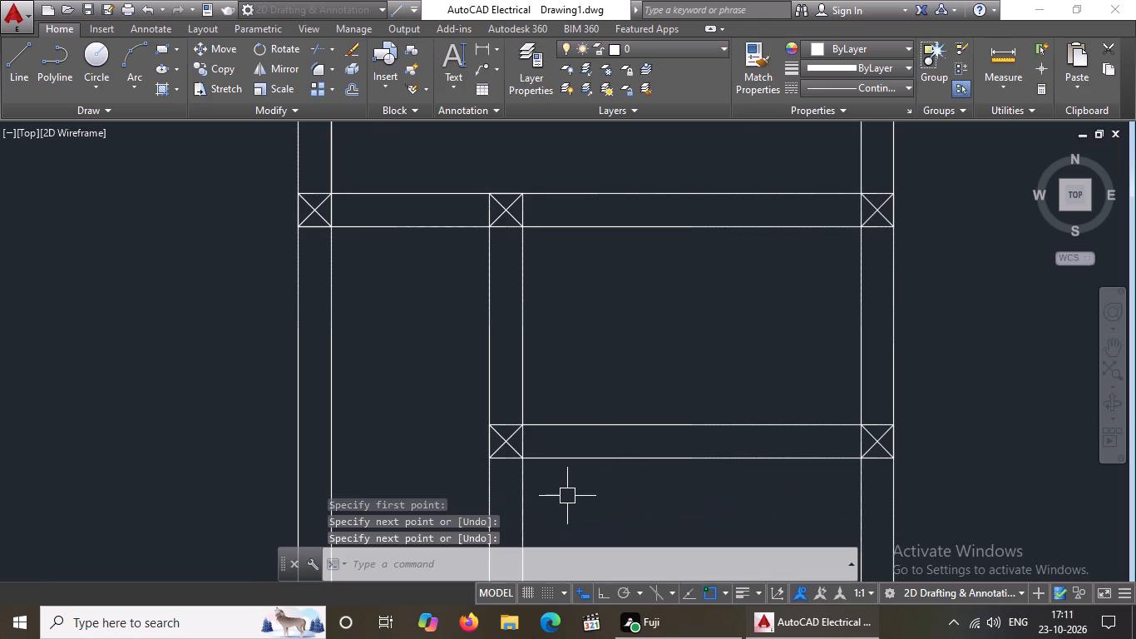
# Mark the junction of the east wall and the lower toilet's south wall with two crossed diagonal lines.
pyautogui.scroll(-3, 511, 458)
pyautogui.moveTo(546, 503); pyautogui.dragTo(532, 456, button='middle')
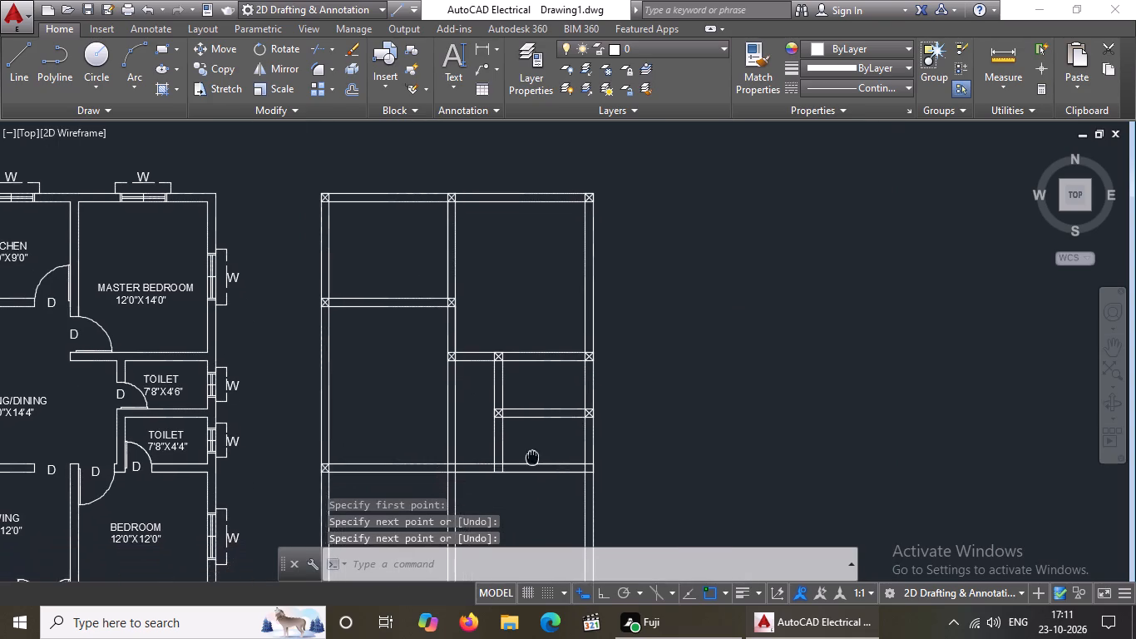
pyautogui.moveTo(532, 456); pyautogui.dragTo(531, 451, button='middle')
pyautogui.scroll(3, 534, 493)
pyautogui.press('l')
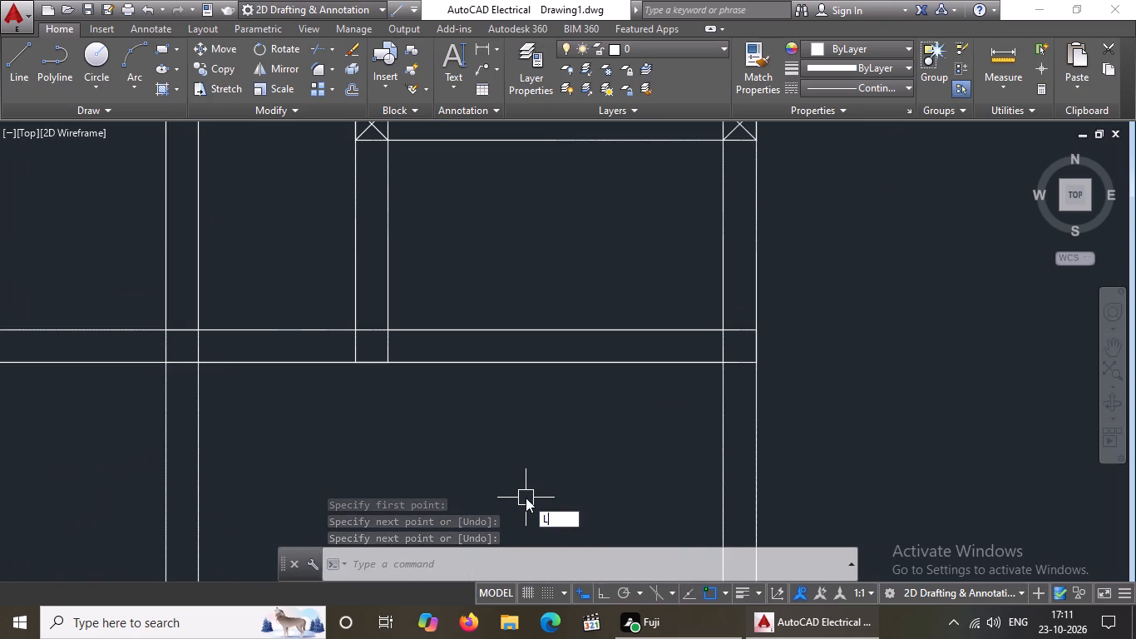
pyautogui.press('Return')
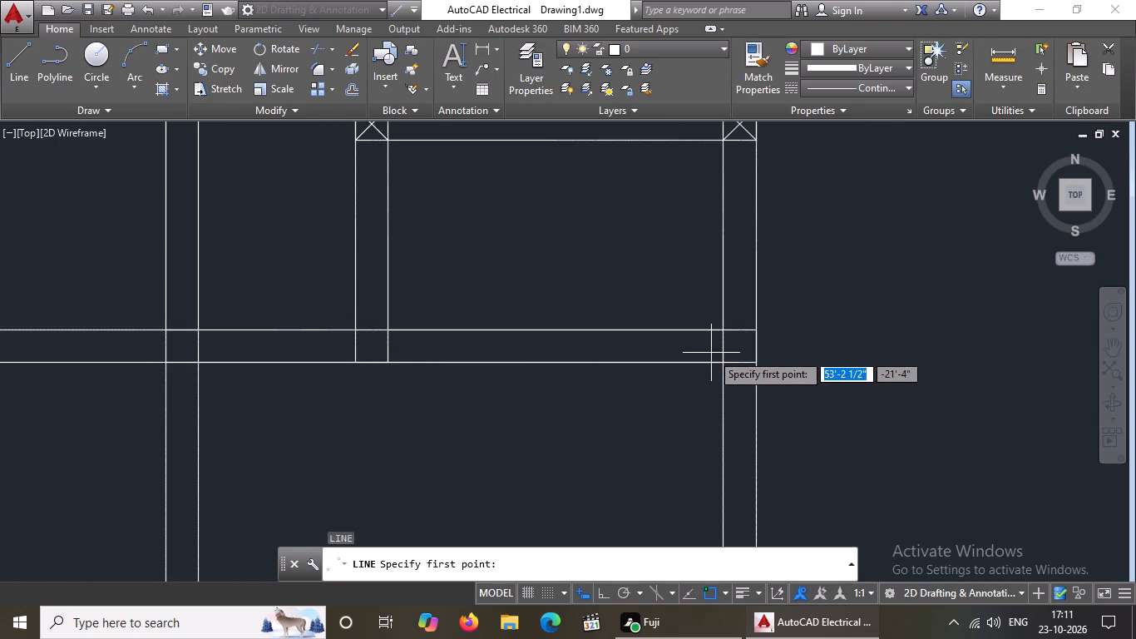
pyautogui.click(719, 364)
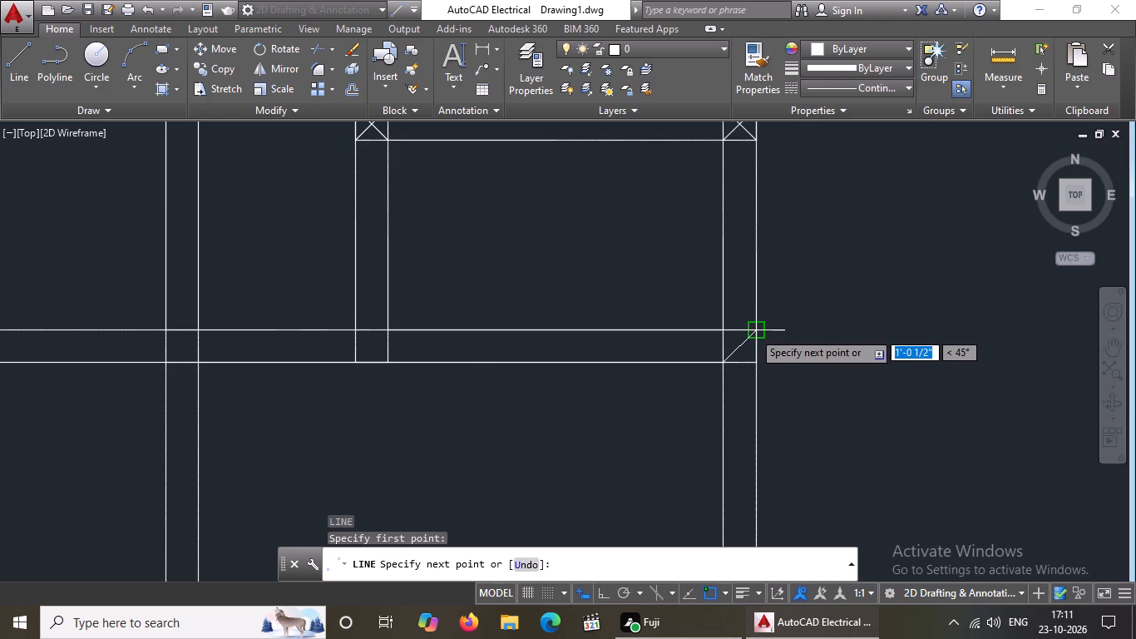
pyautogui.moveTo(753, 331); pyautogui.dragTo(762, 328)
pyautogui.press('Return')
pyautogui.press('l')
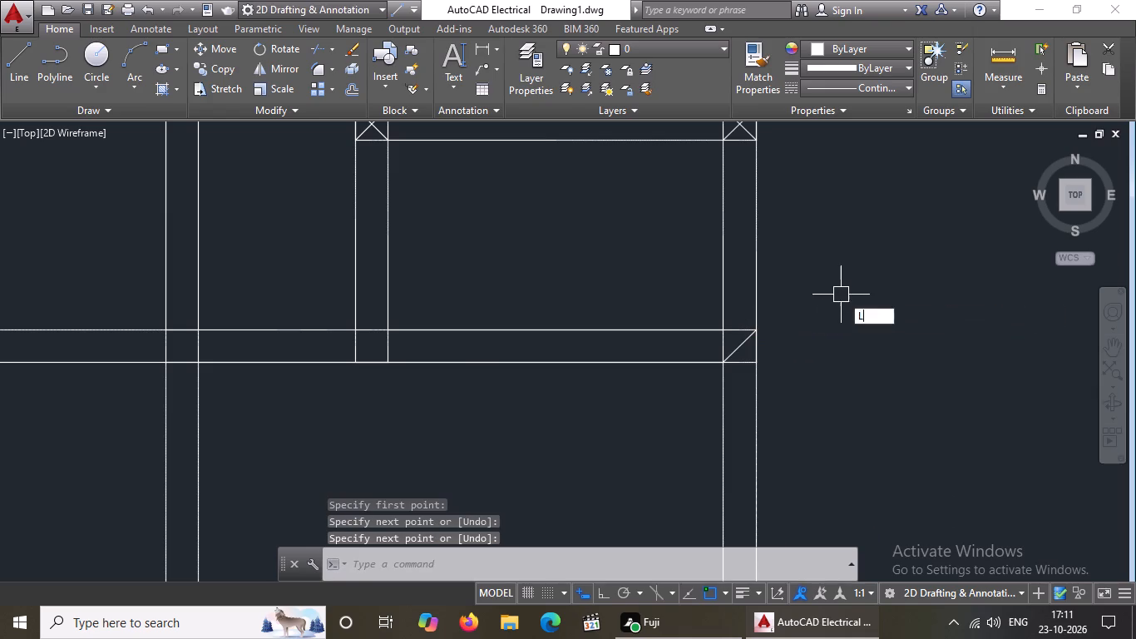
pyautogui.press('Return')
pyautogui.moveTo(728, 330); pyautogui.dragTo(738, 340)
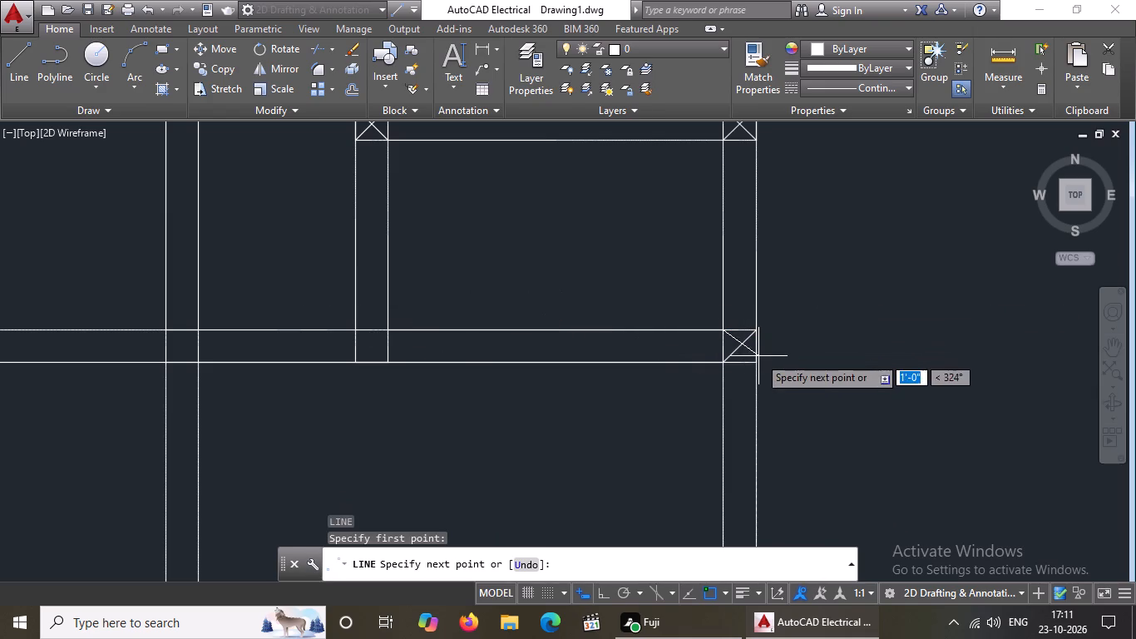
pyautogui.click(757, 364)
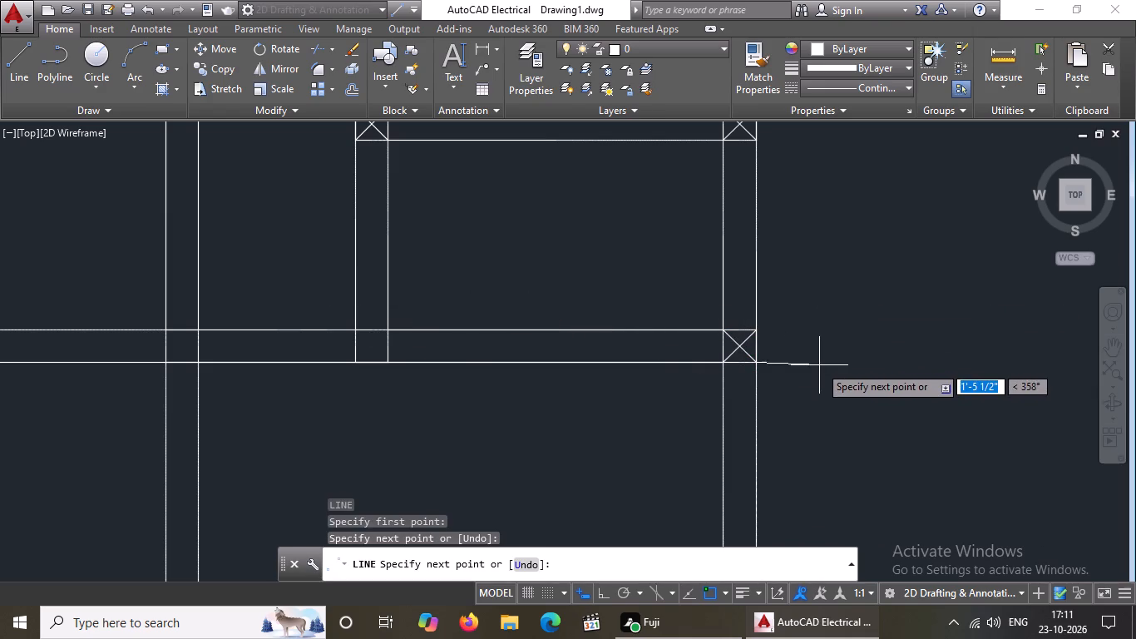
# Mark the junction of the toilets' west wall and the lower toilet's south wall with two crossed diagonal lines.
pyautogui.press('Return')
pyautogui.press('l')
pyautogui.press('Return')
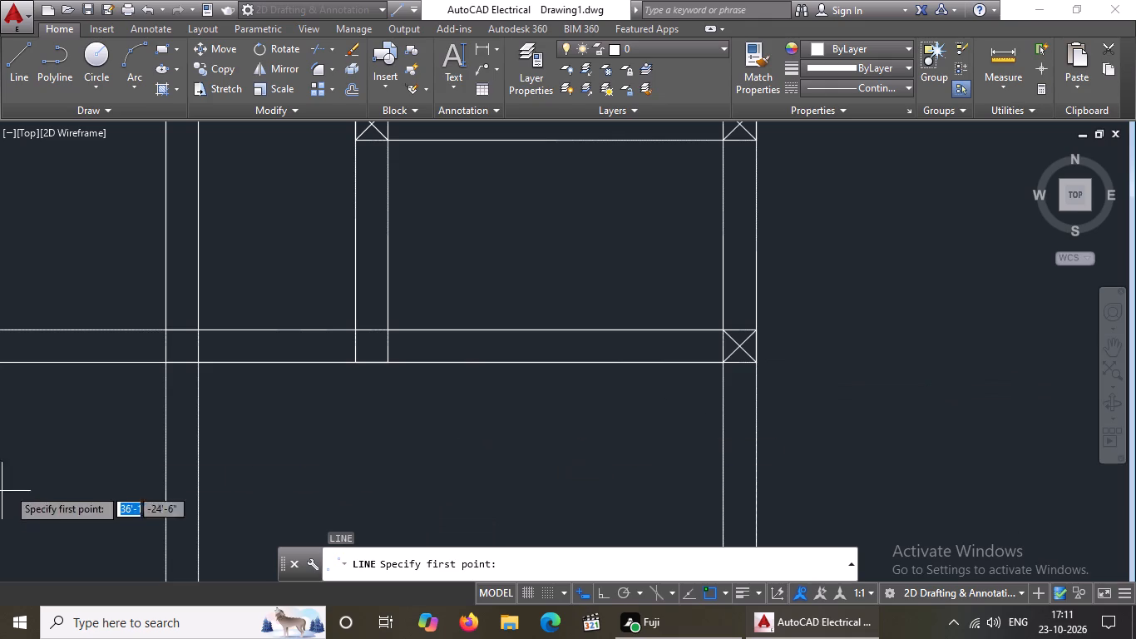
pyautogui.click(360, 361)
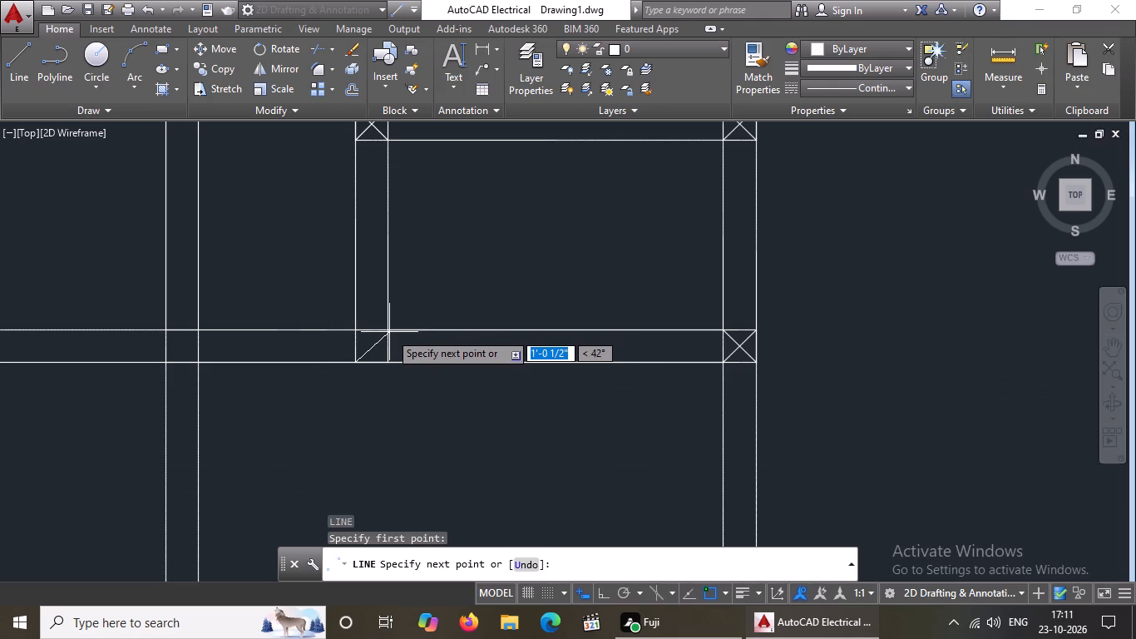
pyautogui.moveTo(388, 326); pyautogui.dragTo(407, 314)
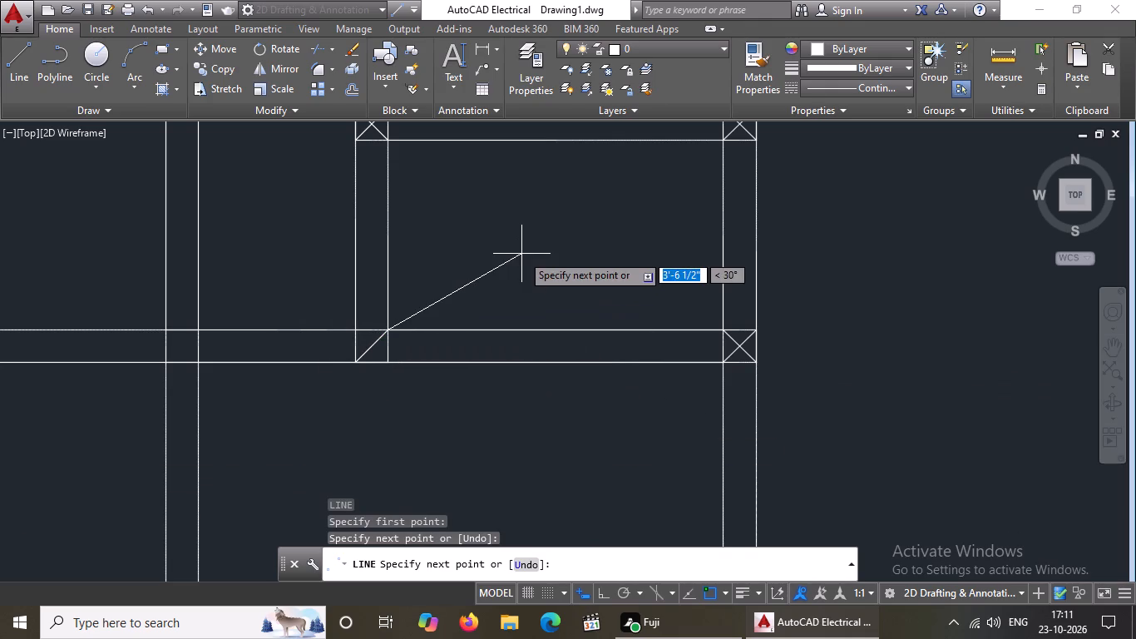
pyautogui.press('Return')
pyautogui.press('l')
pyautogui.press('Return')
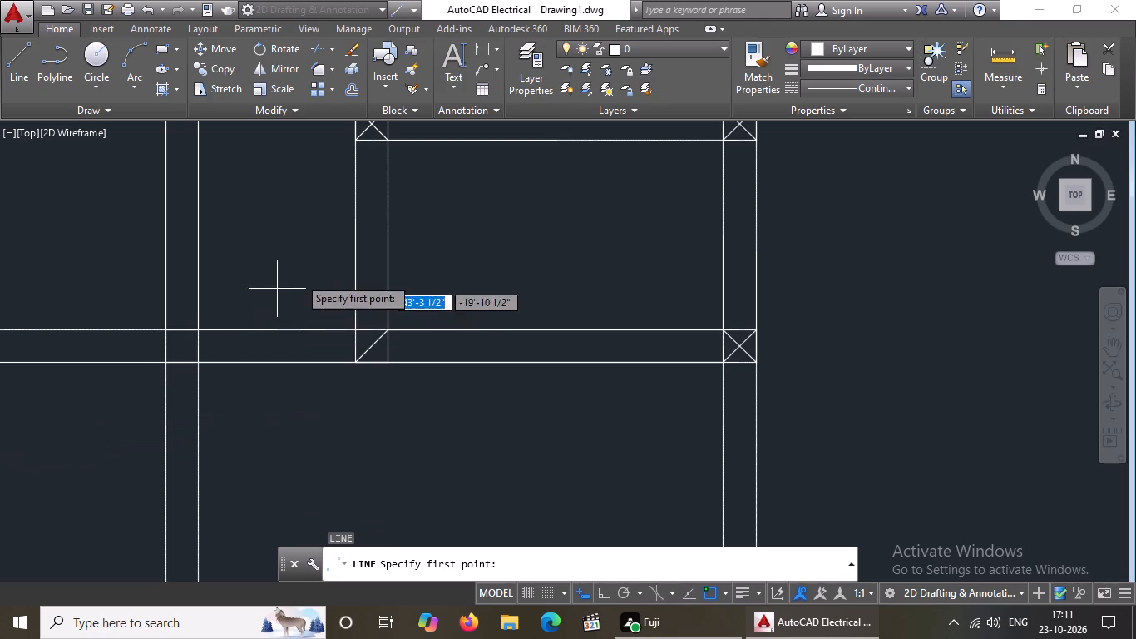
pyautogui.click(352, 330)
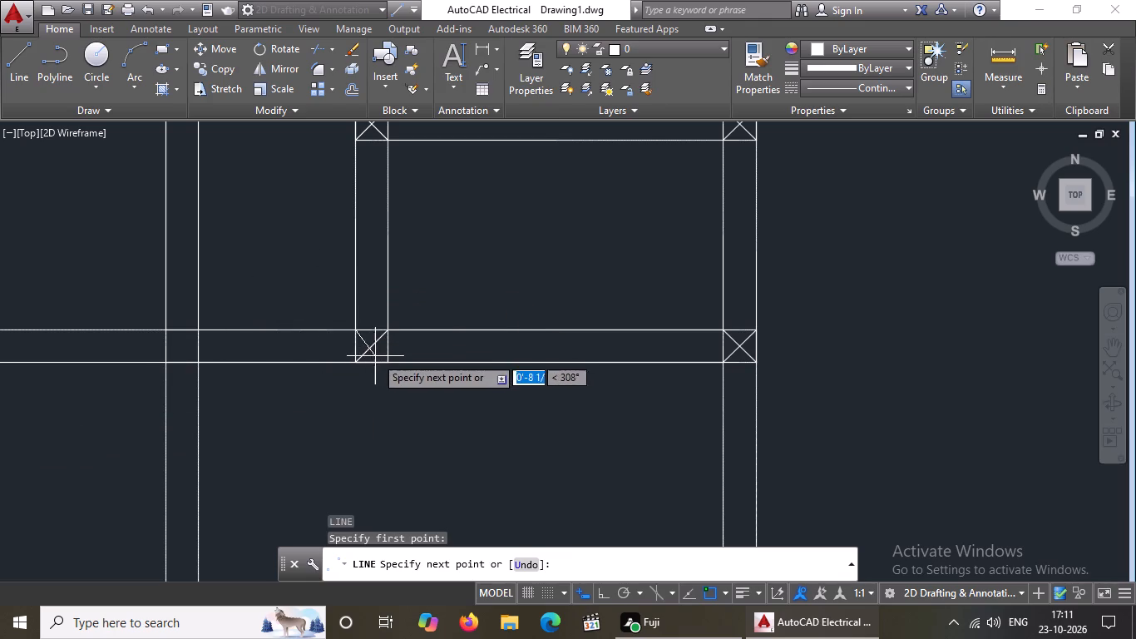
pyautogui.moveTo(388, 359); pyautogui.dragTo(397, 376)
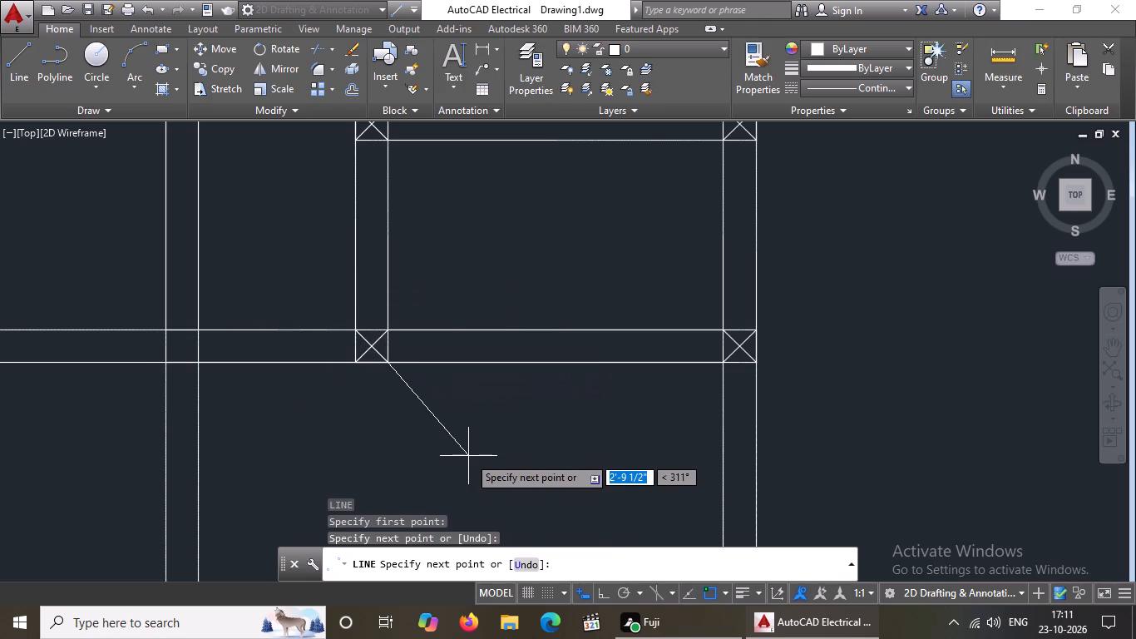
pyautogui.press('Escape')
# Mark the junction of the central north-south wall and the bedroom's north wall with two crossed diagonal lines.
pyautogui.scroll(-4, 277, 483)
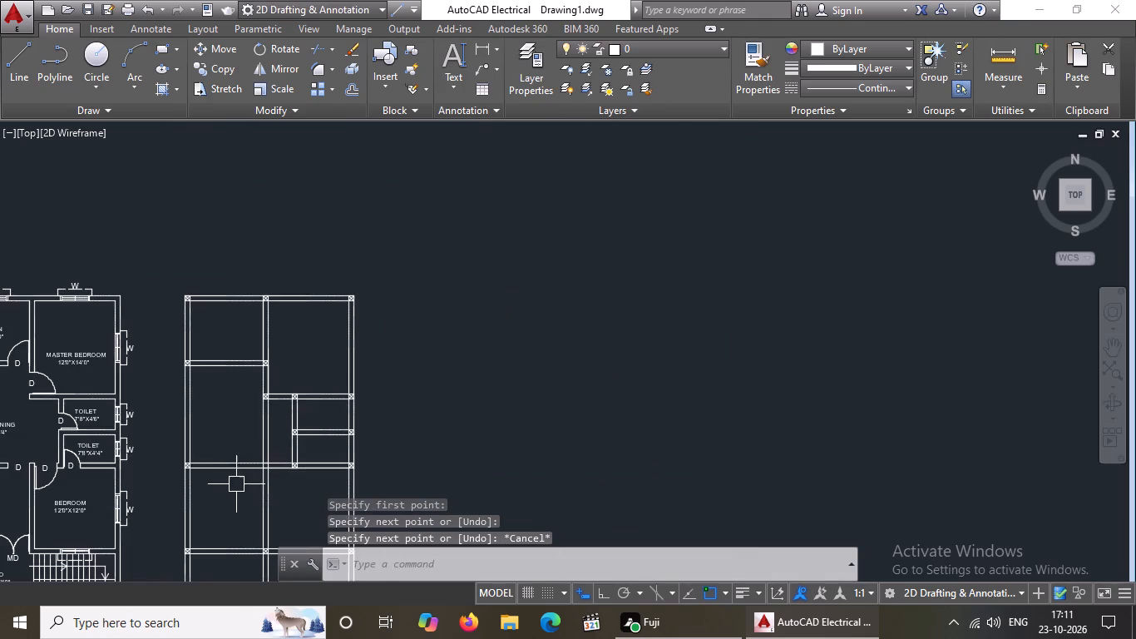
pyautogui.scroll(3, 238, 483)
pyautogui.press('l')
pyautogui.press('Return')
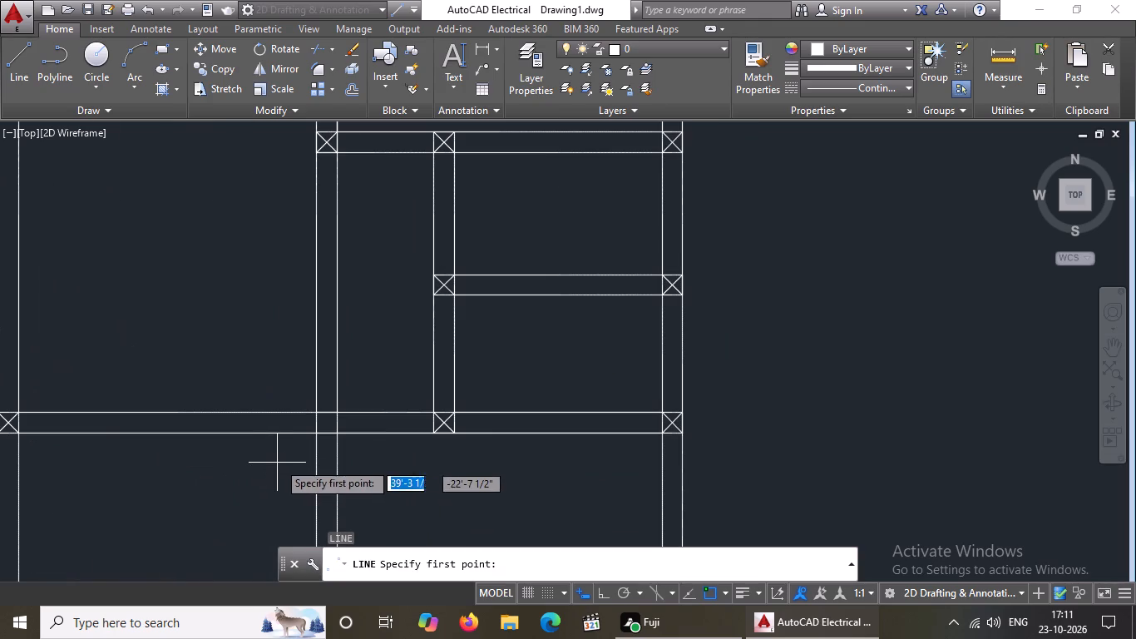
pyautogui.click(322, 433)
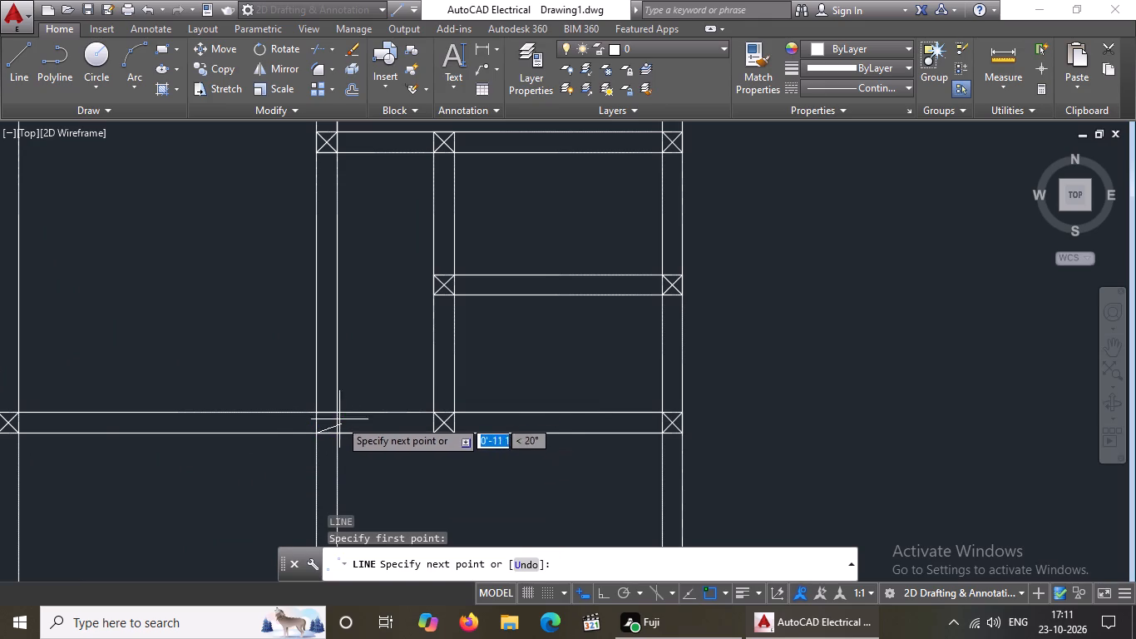
pyautogui.click(337, 416)
pyautogui.press('Escape')
pyautogui.press('l')
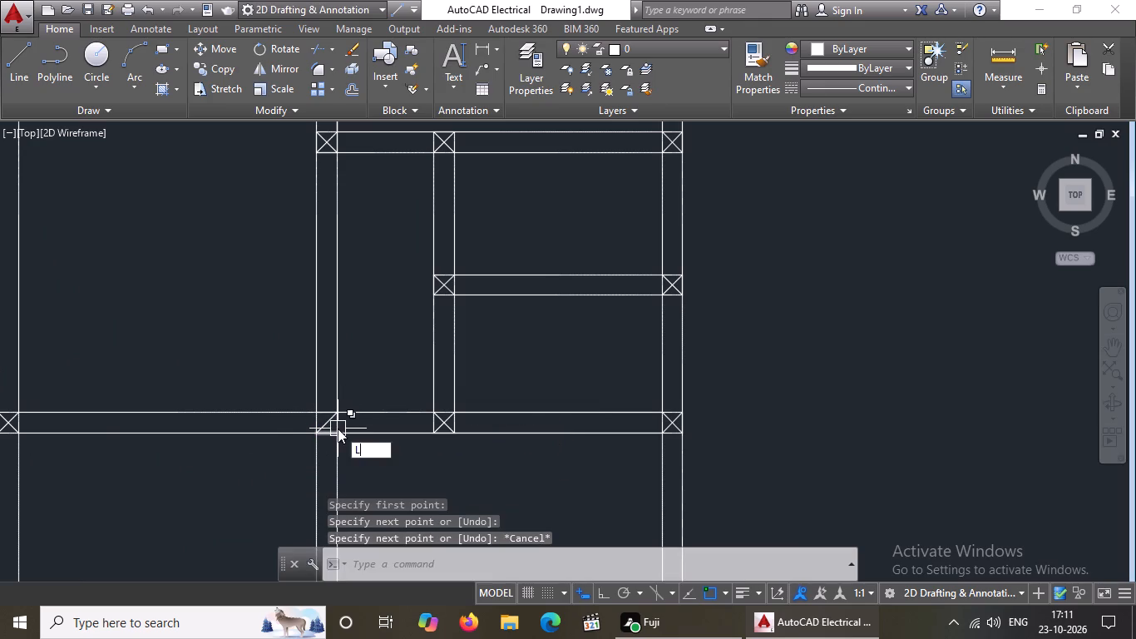
pyautogui.press('Return')
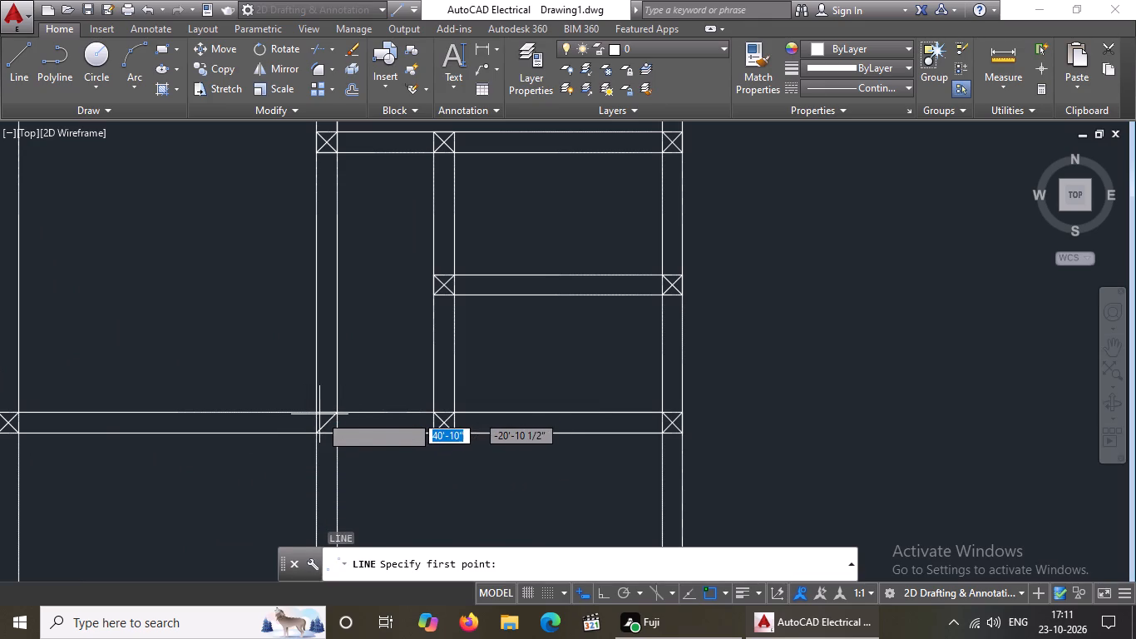
pyautogui.click(319, 413)
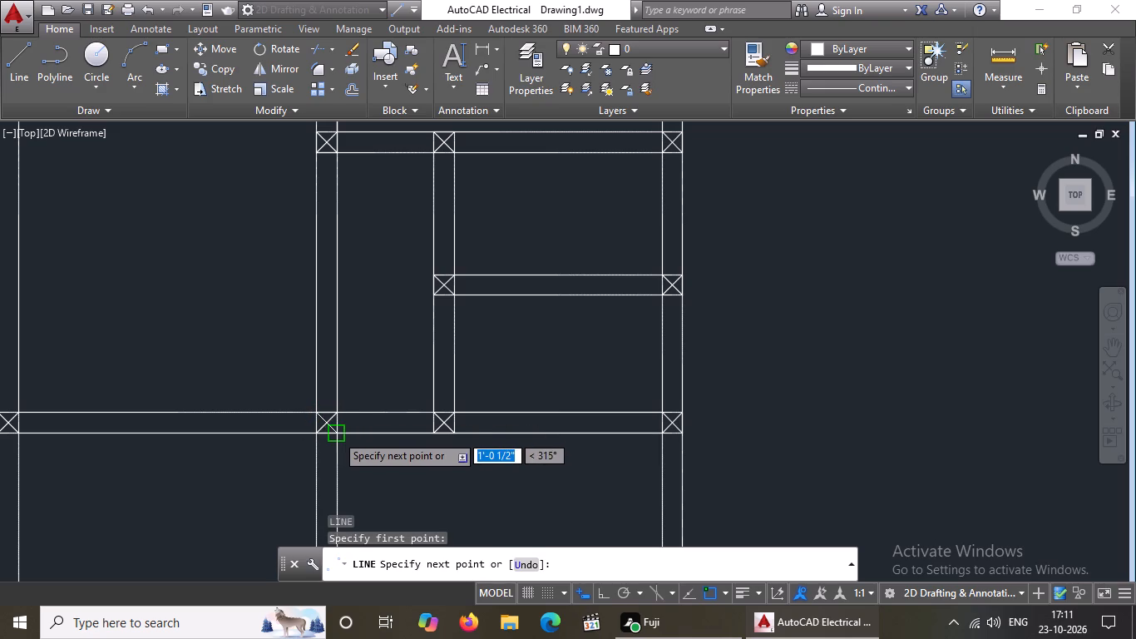
pyautogui.click(337, 433)
pyautogui.press('Return')
# With Ortho on, draw a centre line along the south wall from the southwest corner column through the middle column to the southeast corner column.
pyautogui.press('l')
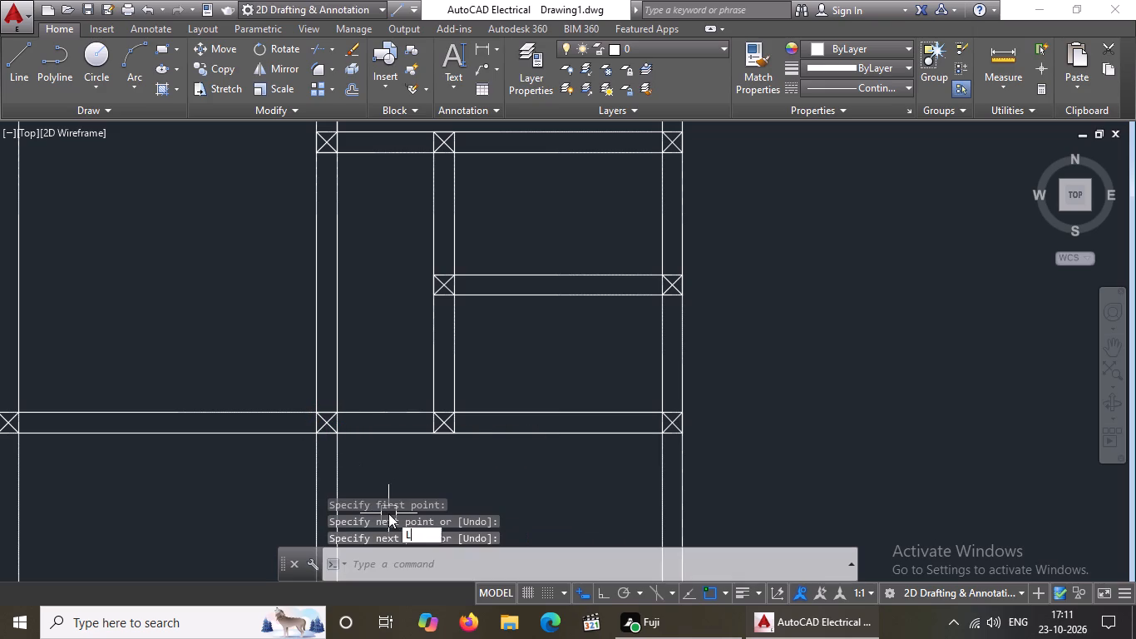
pyautogui.press('Return')
pyautogui.scroll(-3, 373, 476)
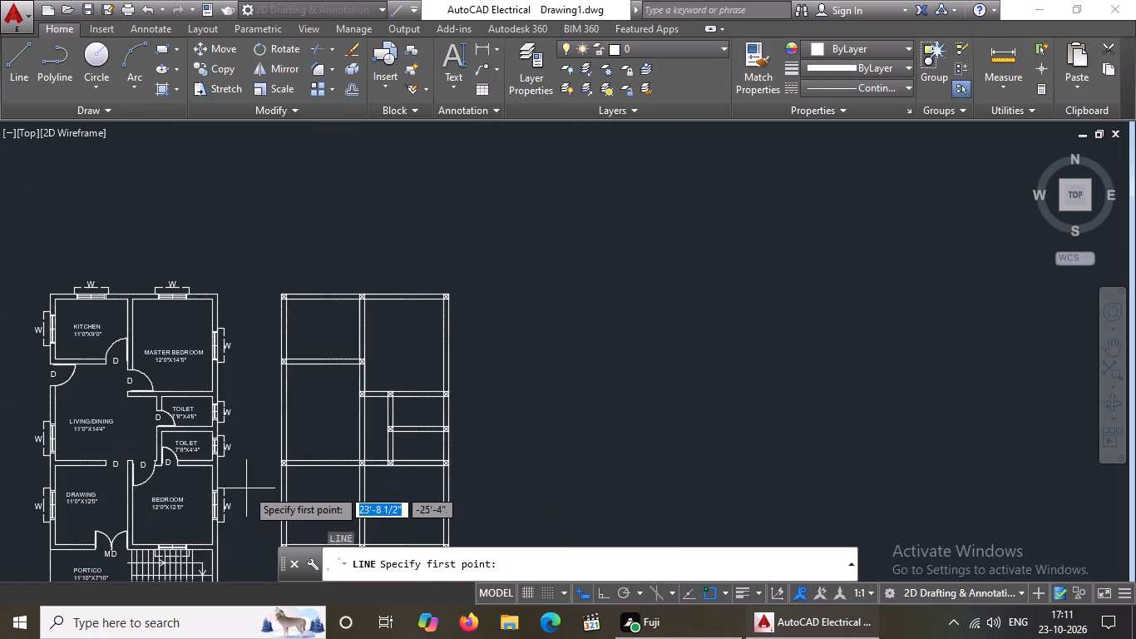
pyautogui.scroll(3, 304, 458)
pyautogui.scroll(-5, 313, 455)
pyautogui.moveTo(363, 481); pyautogui.dragTo(365, 432, button='middle')
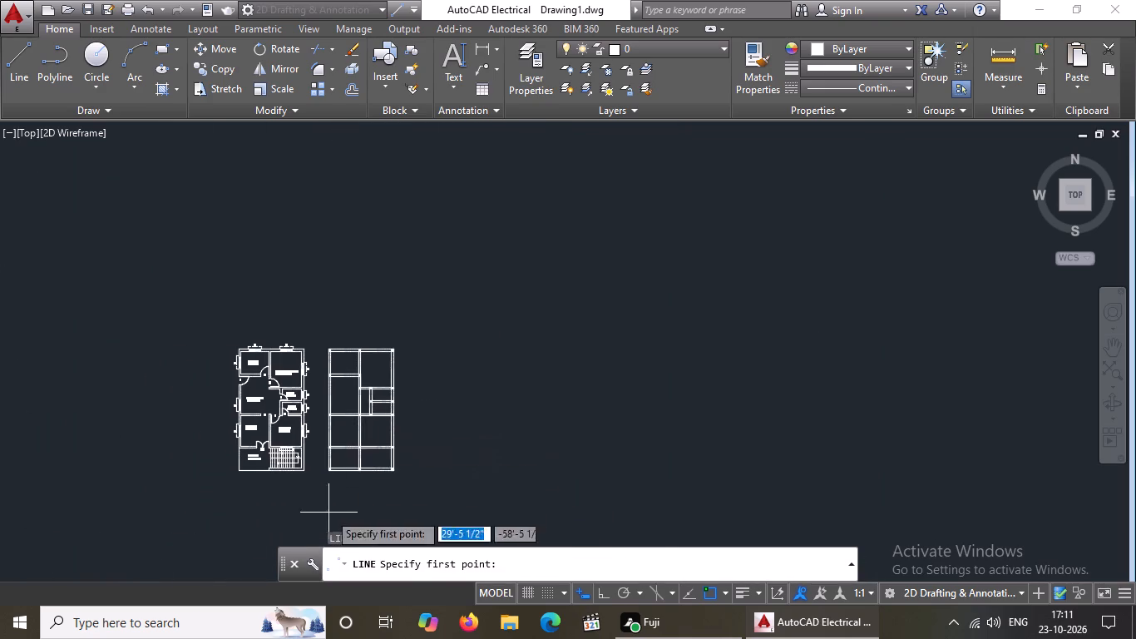
pyautogui.scroll(3, 358, 442)
pyautogui.scroll(-2, 282, 465)
pyautogui.moveTo(302, 487); pyautogui.dragTo(318, 450, button='middle')
pyautogui.scroll(3, 318, 450)
pyautogui.scroll(-1, 333, 450)
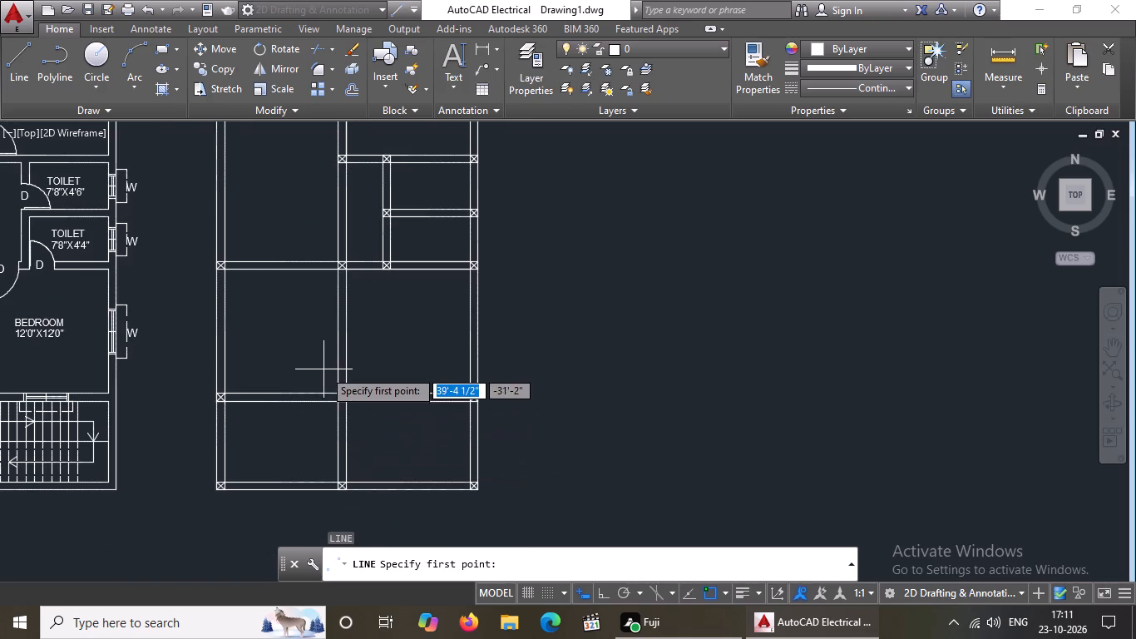
pyautogui.scroll(-1, 269, 394)
pyautogui.scroll(3, 257, 419)
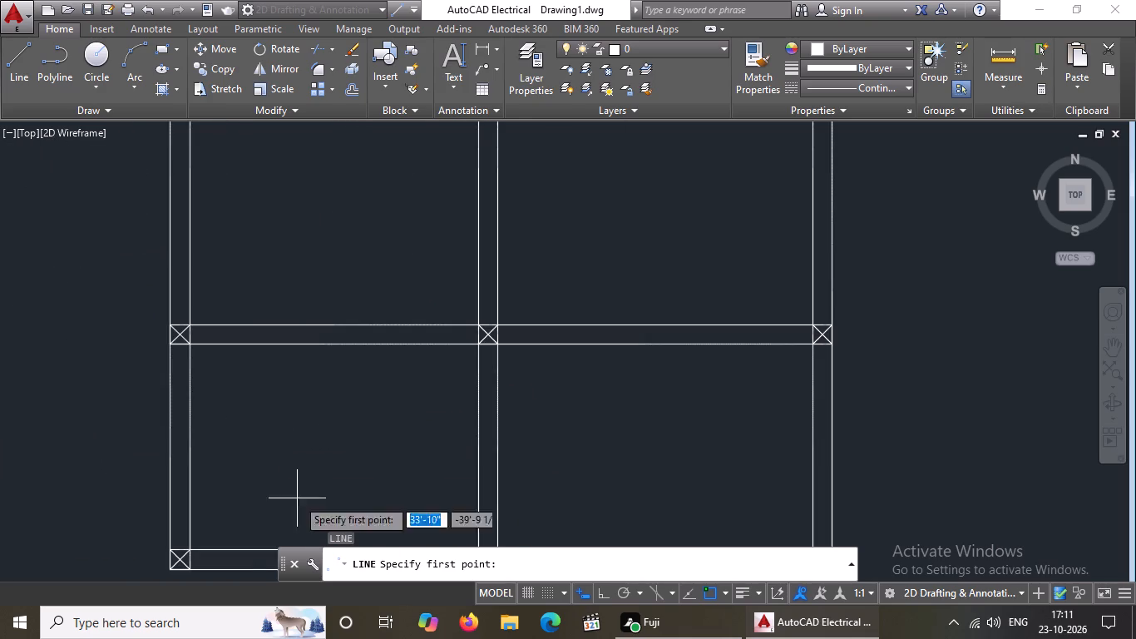
pyautogui.scroll(-2, 249, 493)
pyautogui.scroll(4, 234, 548)
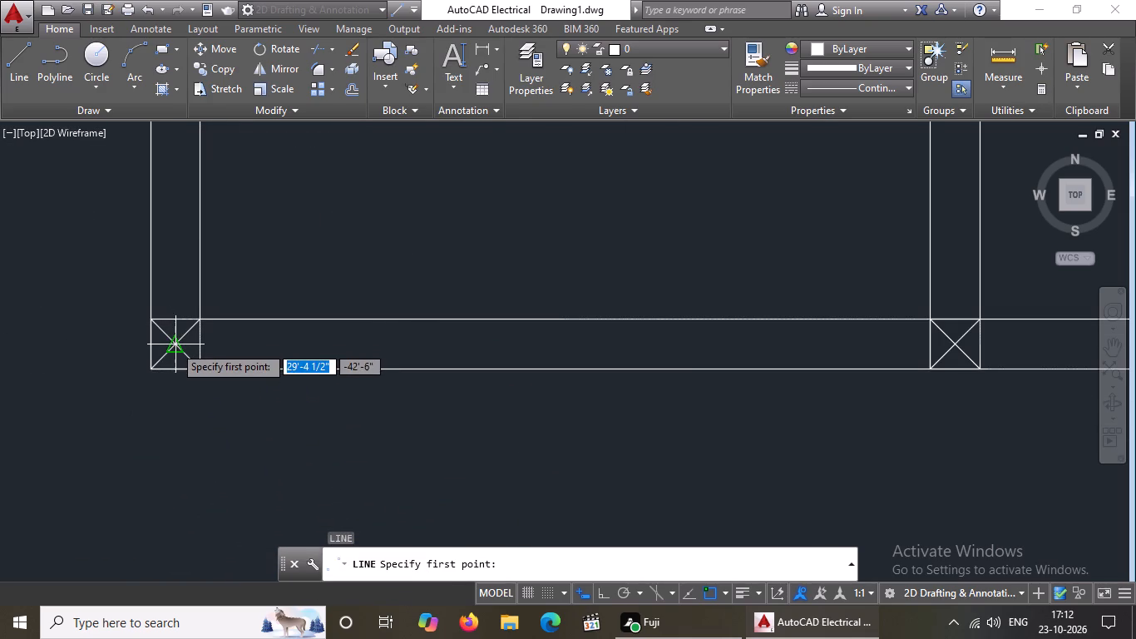
pyautogui.click(177, 345)
pyautogui.scroll(-3, 240, 334)
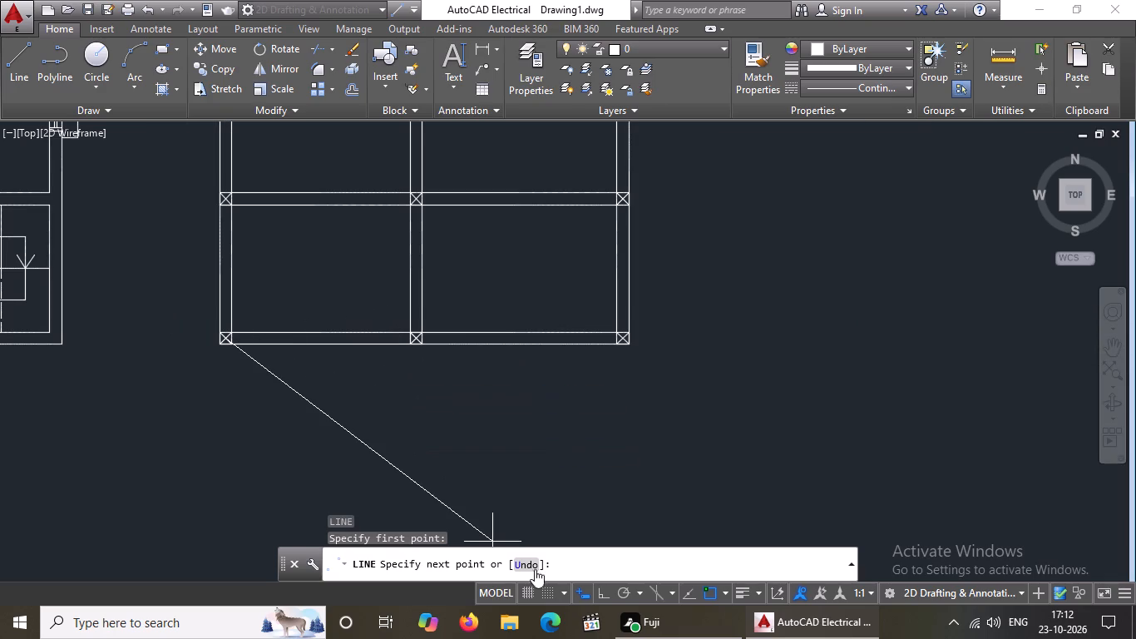
pyautogui.click(607, 589)
pyautogui.scroll(2, 429, 342)
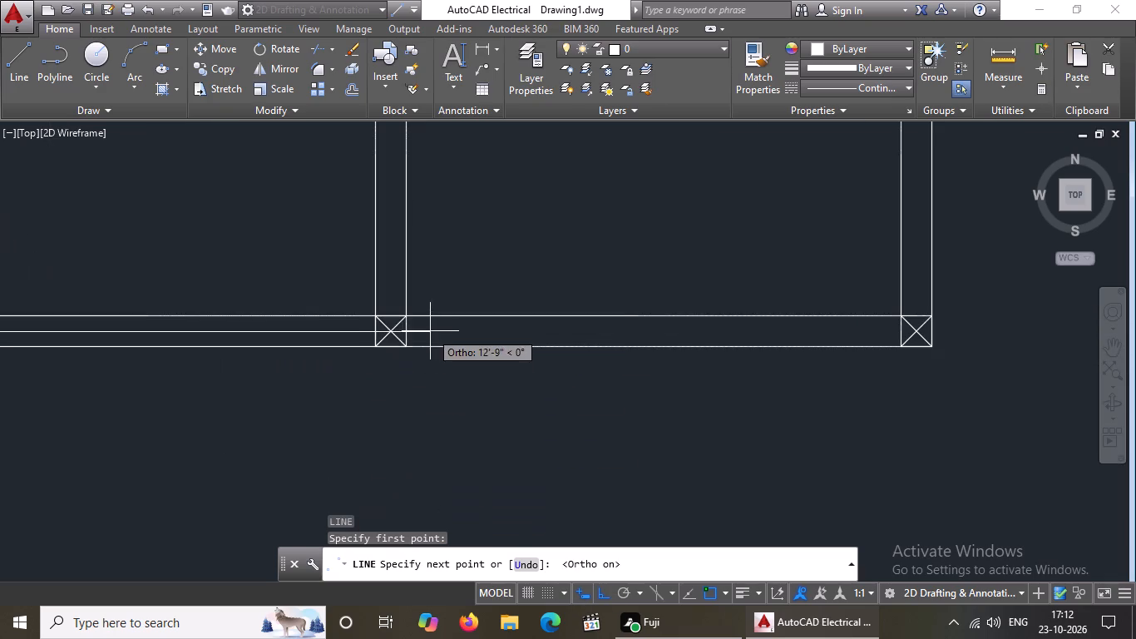
pyautogui.click(393, 331)
pyautogui.scroll(-7, 403, 328)
pyautogui.scroll(6, 422, 340)
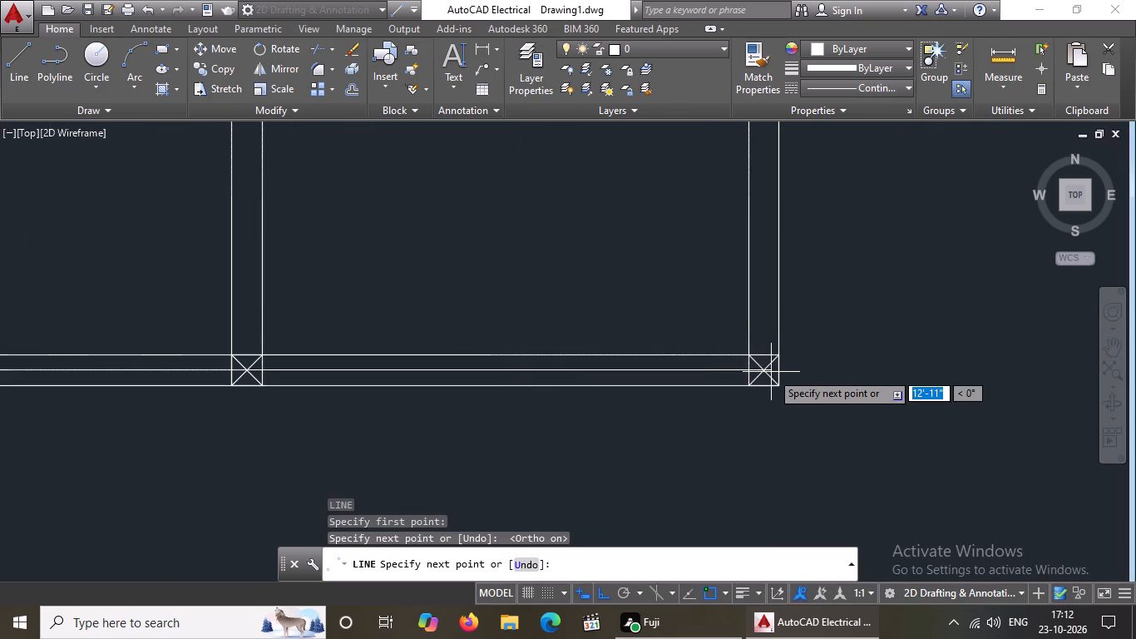
pyautogui.click(763, 371)
# Continue the centre line north along the east wall through the bedroom's south wall column to the lower toilet's south wall column.
pyautogui.scroll(-6, 743, 384)
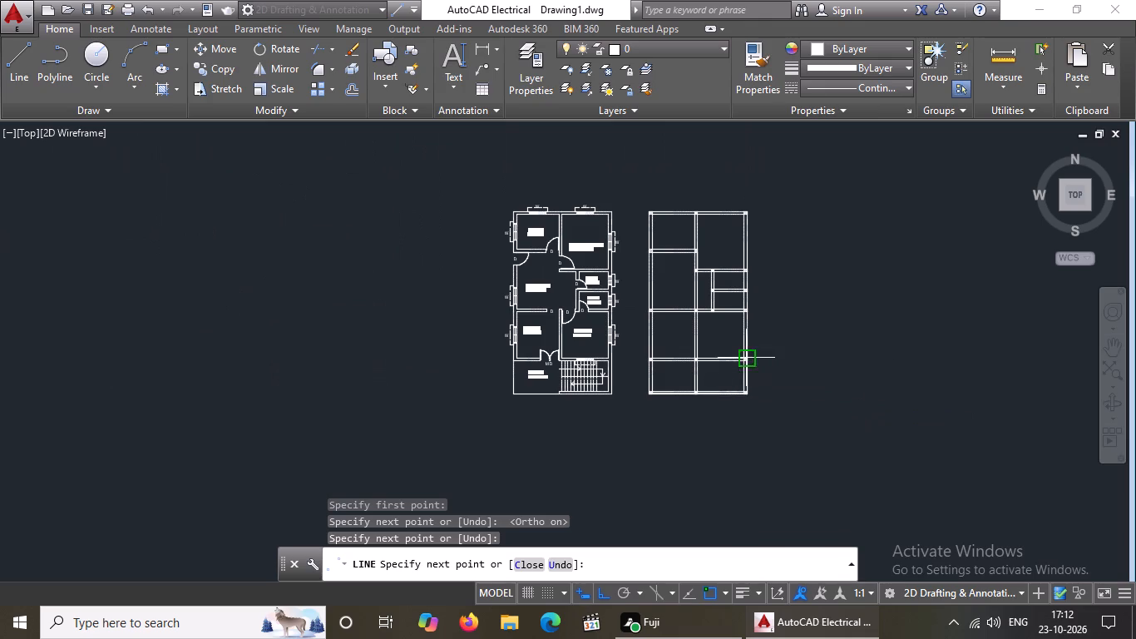
pyautogui.scroll(4, 754, 374)
pyautogui.scroll(2, 708, 315)
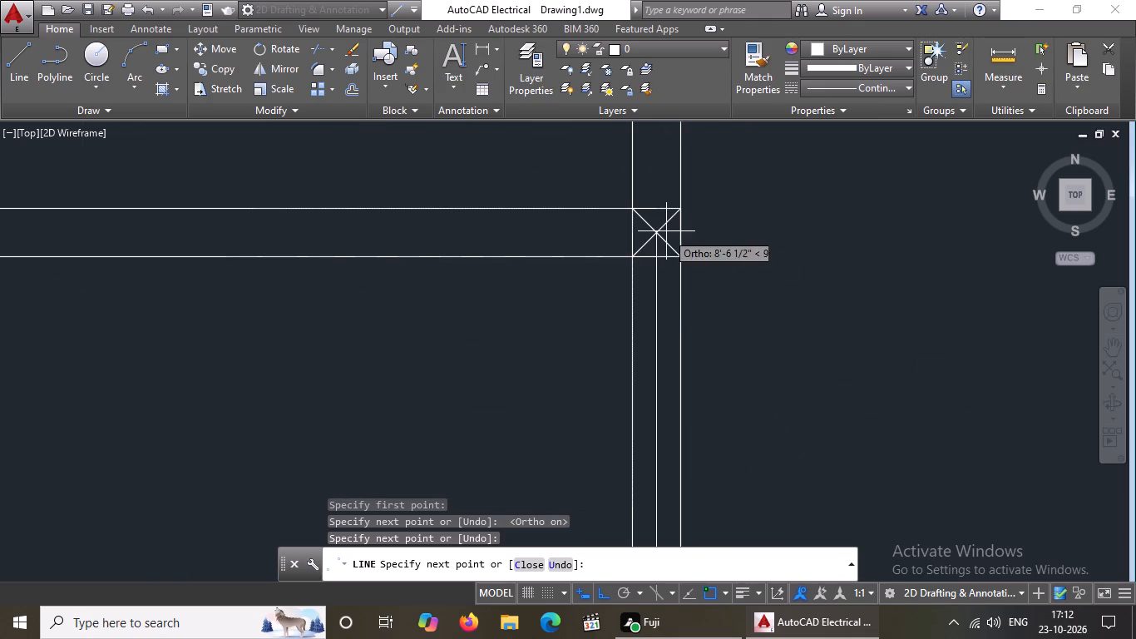
pyautogui.click(651, 231)
pyautogui.scroll(-6, 657, 248)
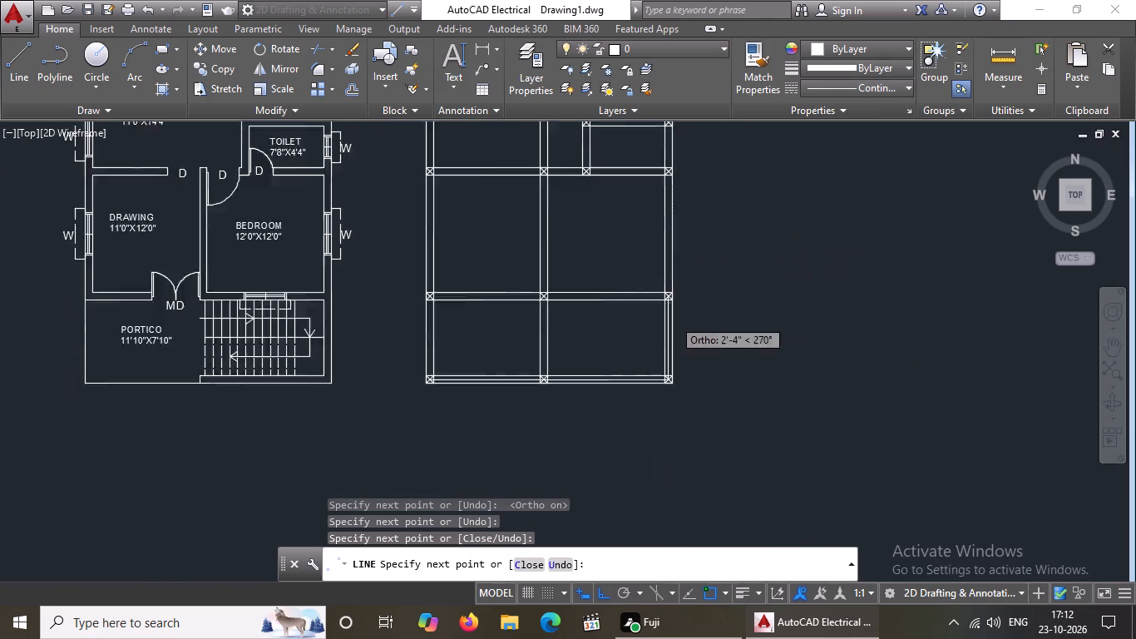
pyautogui.scroll(5, 666, 245)
pyautogui.scroll(-1, 666, 242)
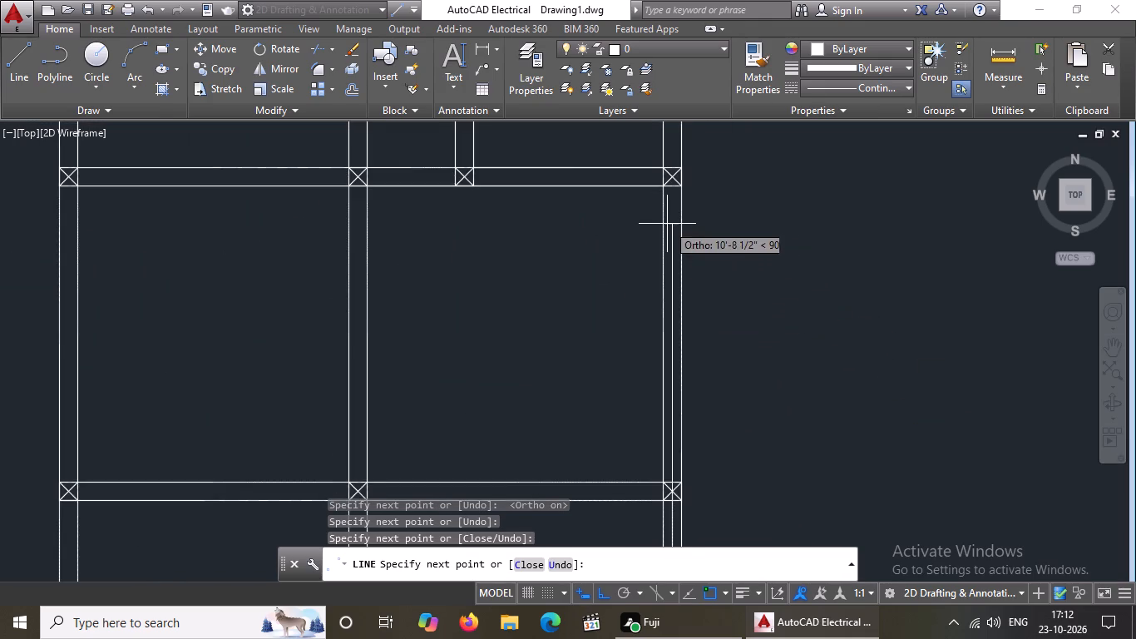
pyautogui.moveTo(669, 230); pyautogui.dragTo(684, 305, button='middle')
pyautogui.click(681, 255)
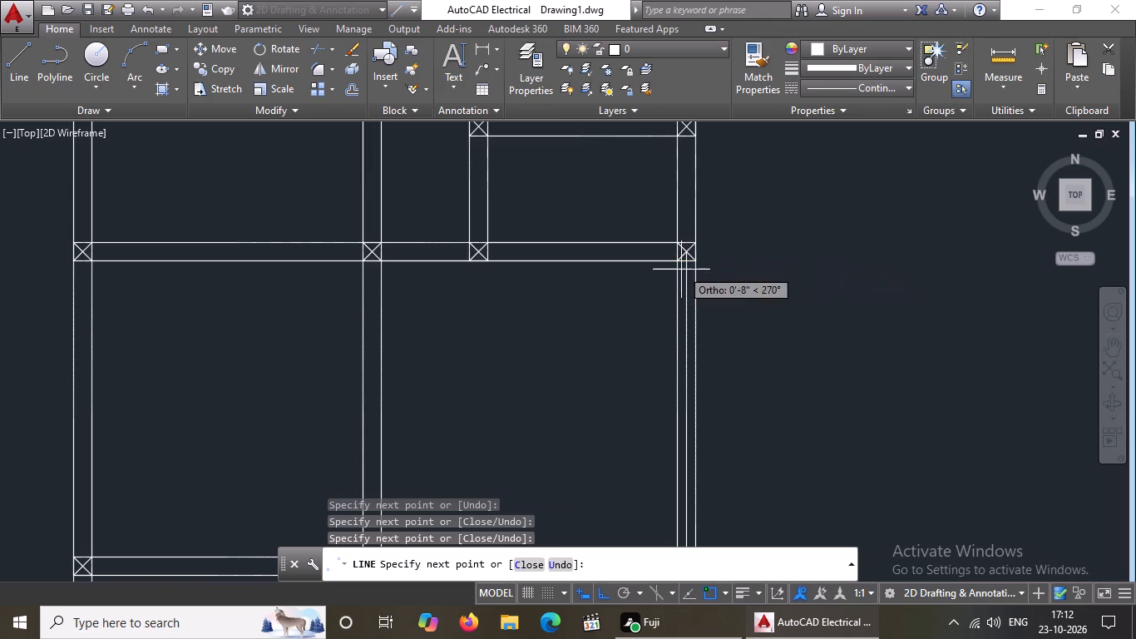
# Continue the east wall centre line north through the toilet dividing wall and master bedroom south wall columns to the northeast corner column.
pyautogui.scroll(-4, 685, 283)
pyautogui.scroll(4, 685, 305)
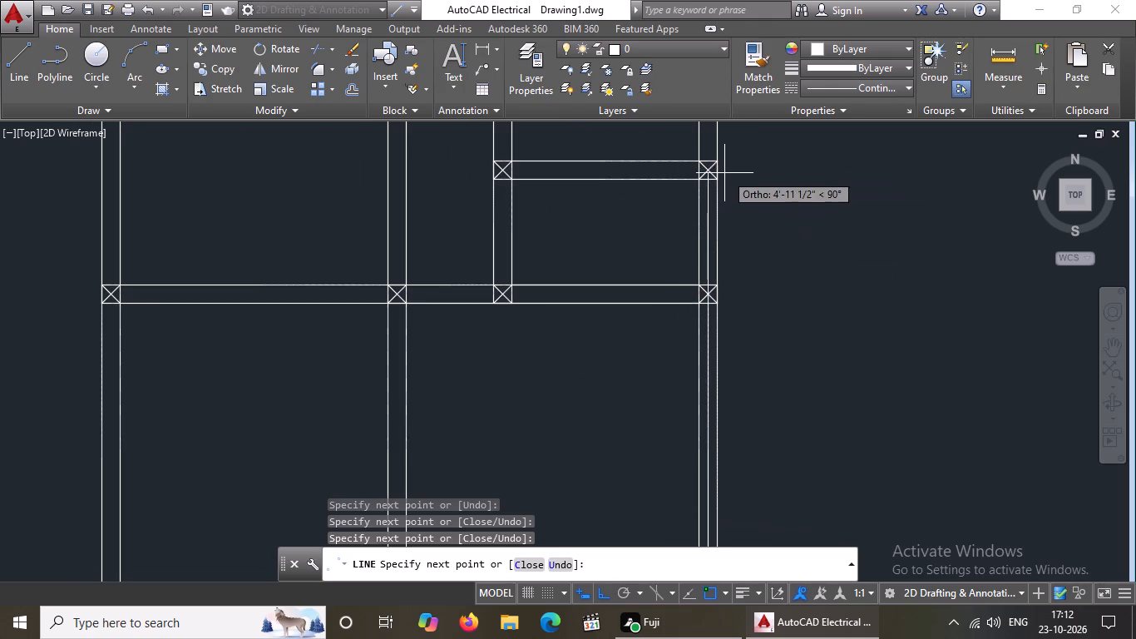
pyautogui.moveTo(708, 170); pyautogui.dragTo(711, 180)
pyautogui.scroll(-6, 713, 204)
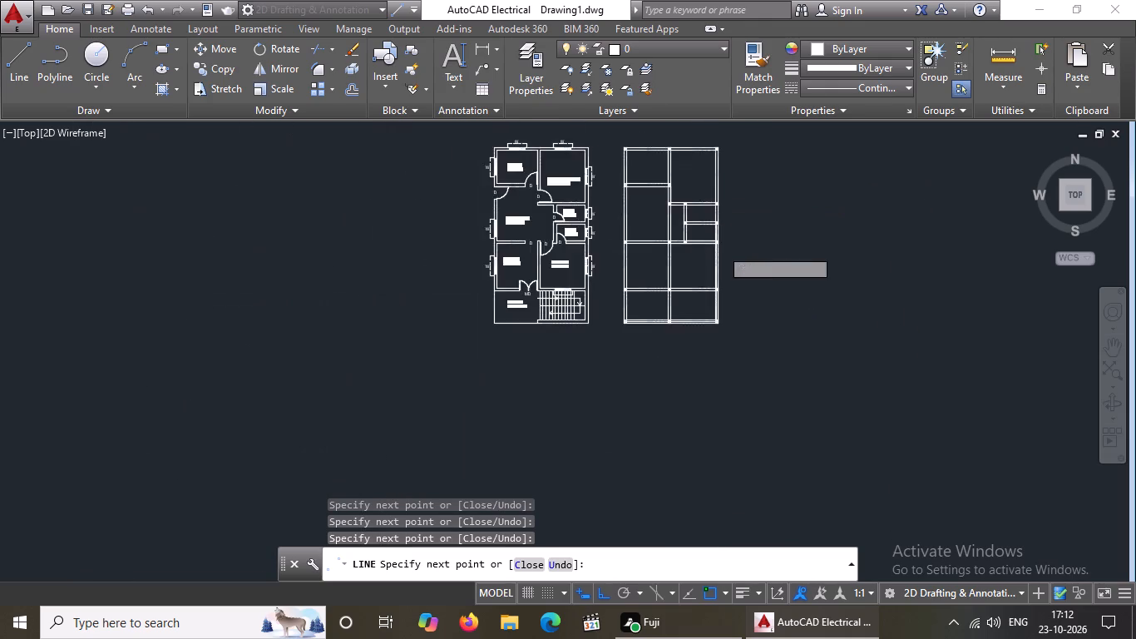
pyautogui.scroll(-1, 720, 252)
pyautogui.scroll(7, 711, 220)
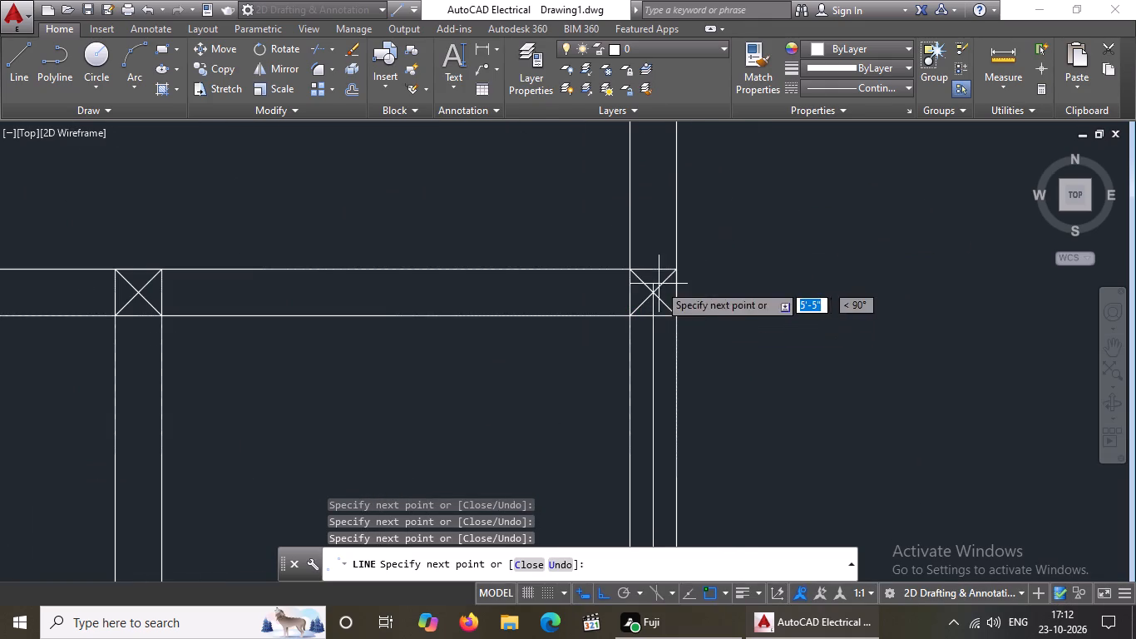
pyautogui.click(651, 289)
pyautogui.scroll(-5, 656, 299)
pyautogui.scroll(3, 674, 214)
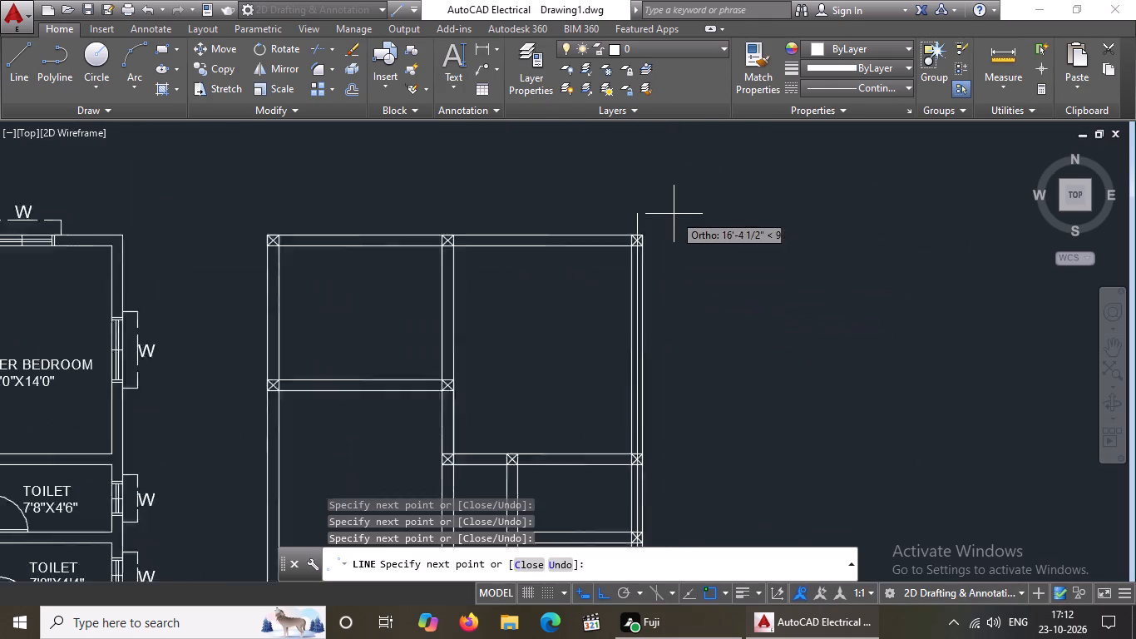
pyautogui.scroll(2, 625, 232)
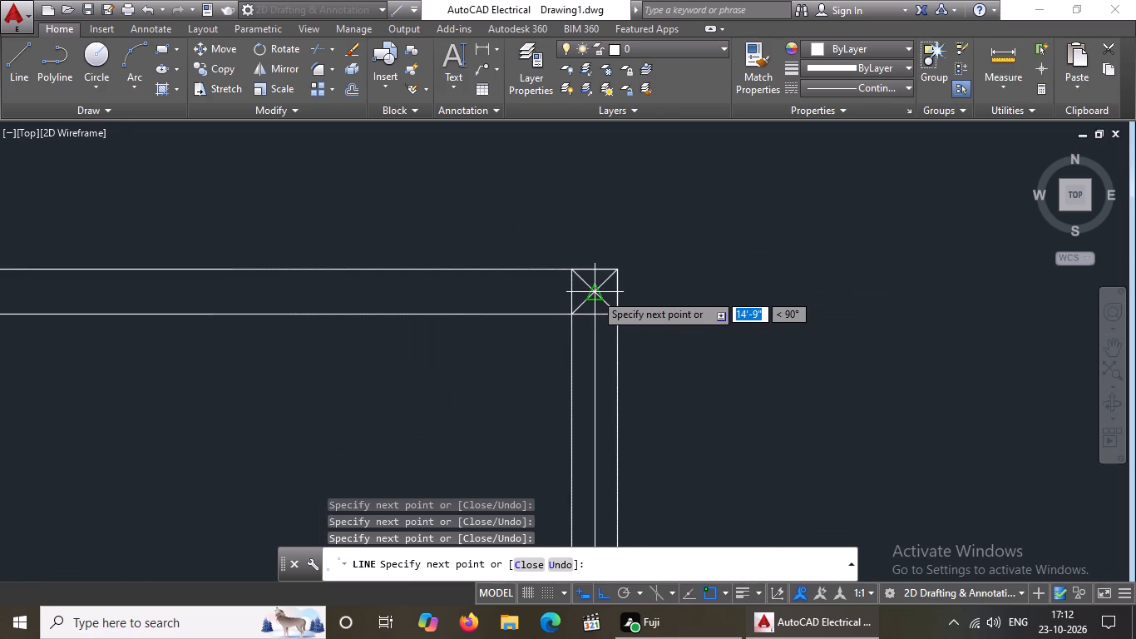
pyautogui.click(595, 293)
# Continue the centre line west along the north wall through the middle column to the northwest corner column.
pyautogui.scroll(-6, 595, 294)
pyautogui.scroll(4, 570, 291)
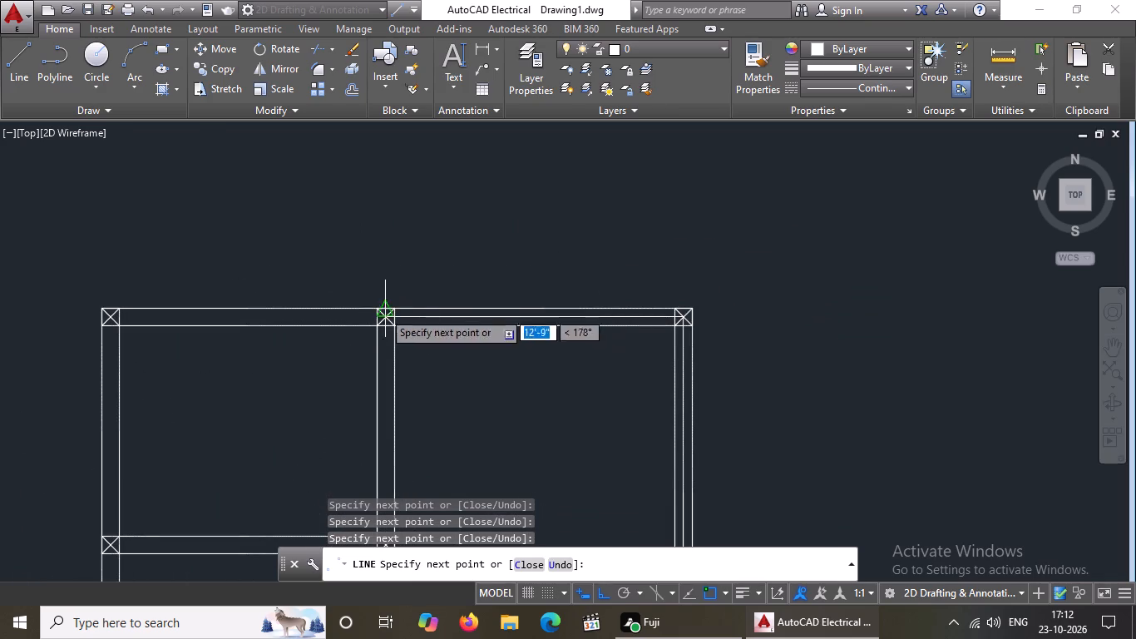
pyautogui.scroll(2, 380, 315)
pyautogui.click(388, 317)
pyautogui.scroll(-2, 392, 316)
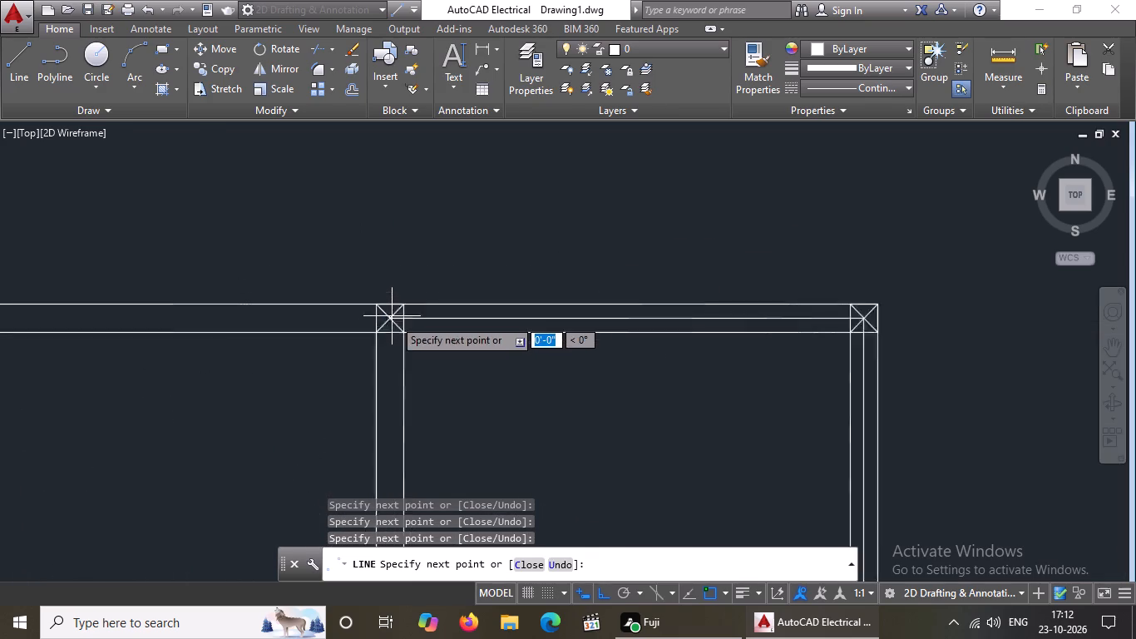
pyautogui.scroll(-3, 395, 320)
pyautogui.scroll(4, 356, 353)
pyautogui.scroll(-2, 185, 255)
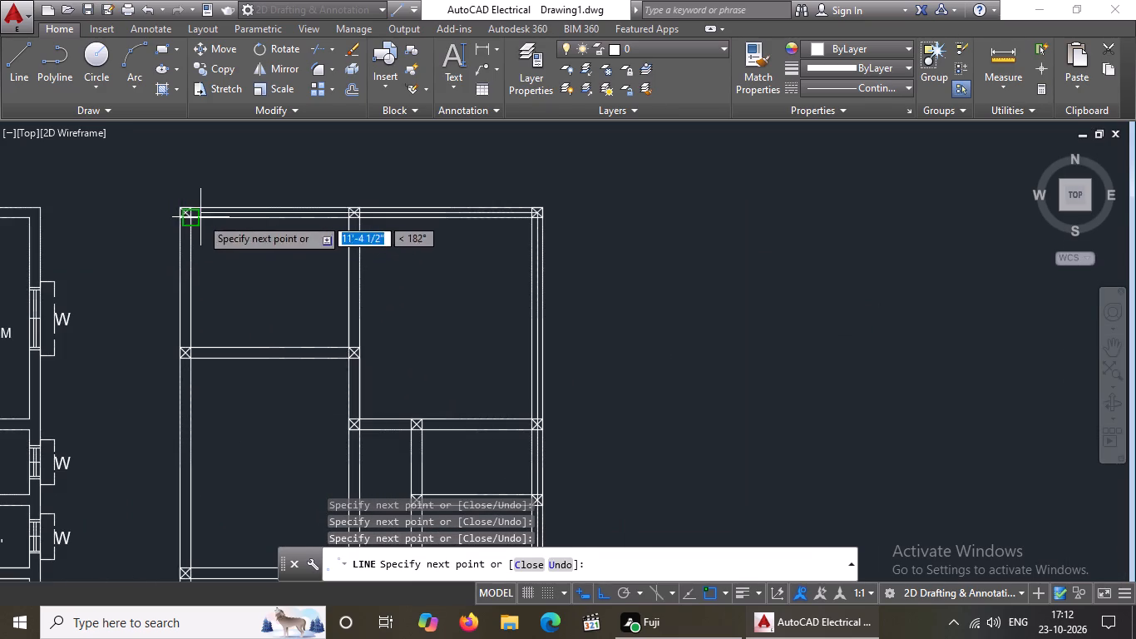
pyautogui.scroll(3, 200, 214)
pyautogui.click(138, 211)
pyautogui.scroll(-3, 138, 211)
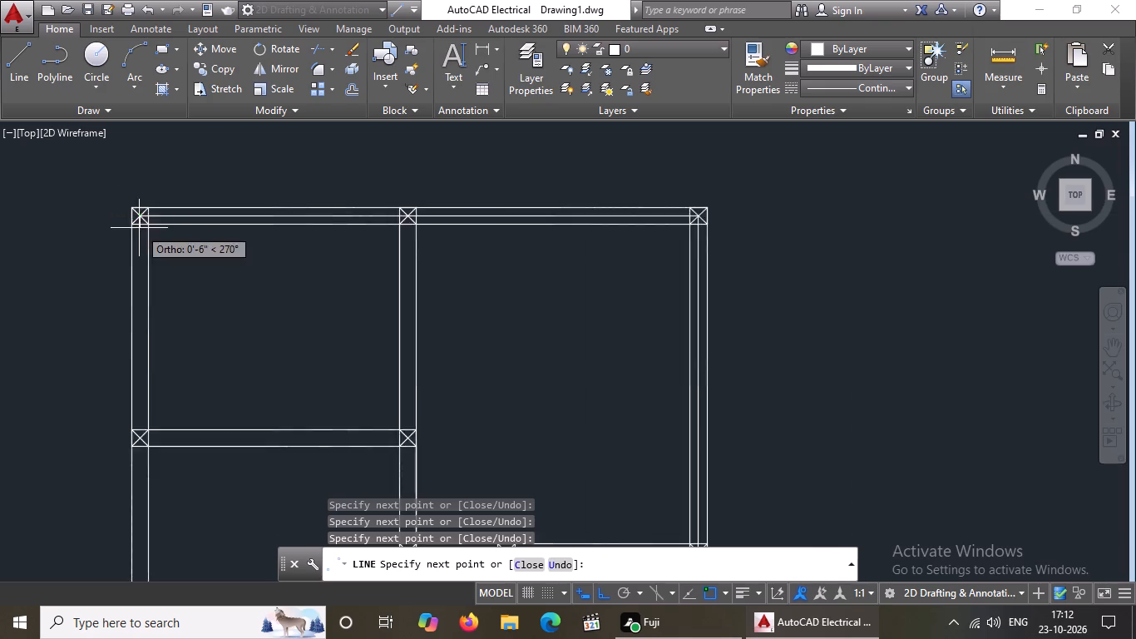
# End the perimeter centre line at the northwest corner column.
pyautogui.scroll(-3, 139, 228)
pyautogui.moveTo(139, 252); pyautogui.dragTo(139, 313, button='right')
pyautogui.rightClick(141, 334)
pyautogui.scroll(6, 140, 332)
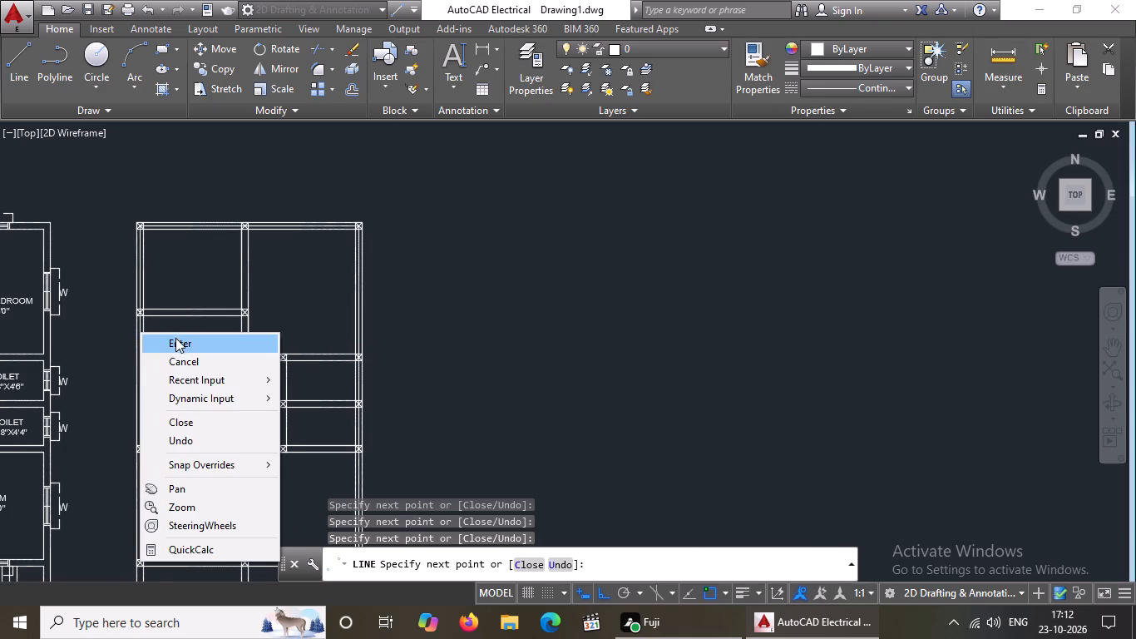
pyautogui.click(177, 340)
# Draw a centre line south along the west wall from the northwest corner column through the kitchen's to the living/dining's south wall column.
pyautogui.moveTo(168, 328); pyautogui.dragTo(386, 388, button='middle')
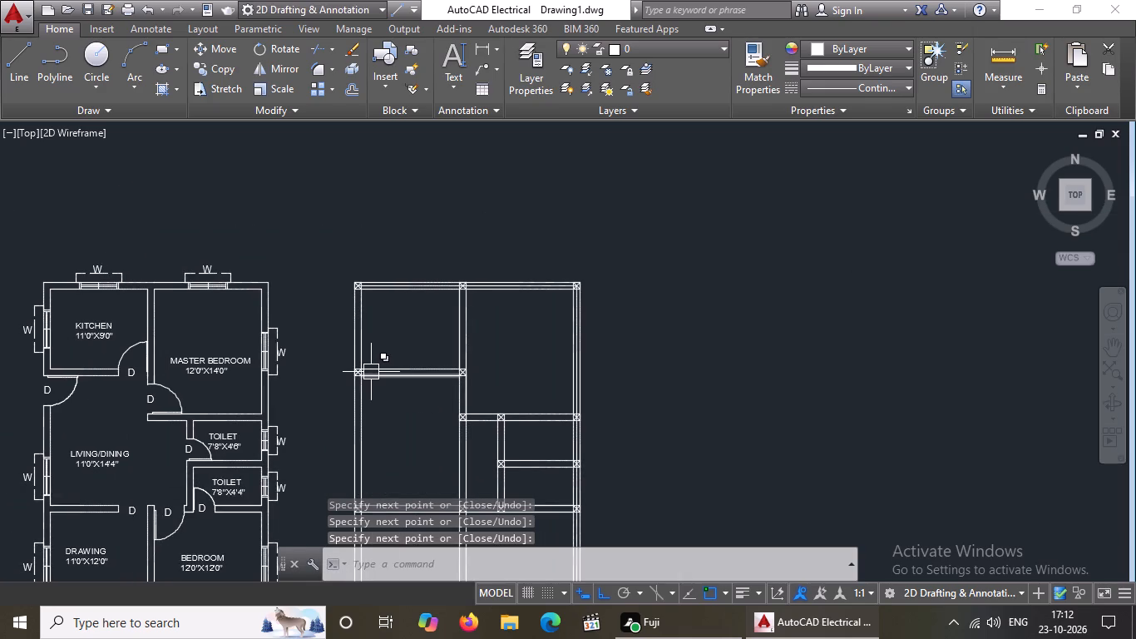
pyautogui.press('Escape')
pyautogui.press('l')
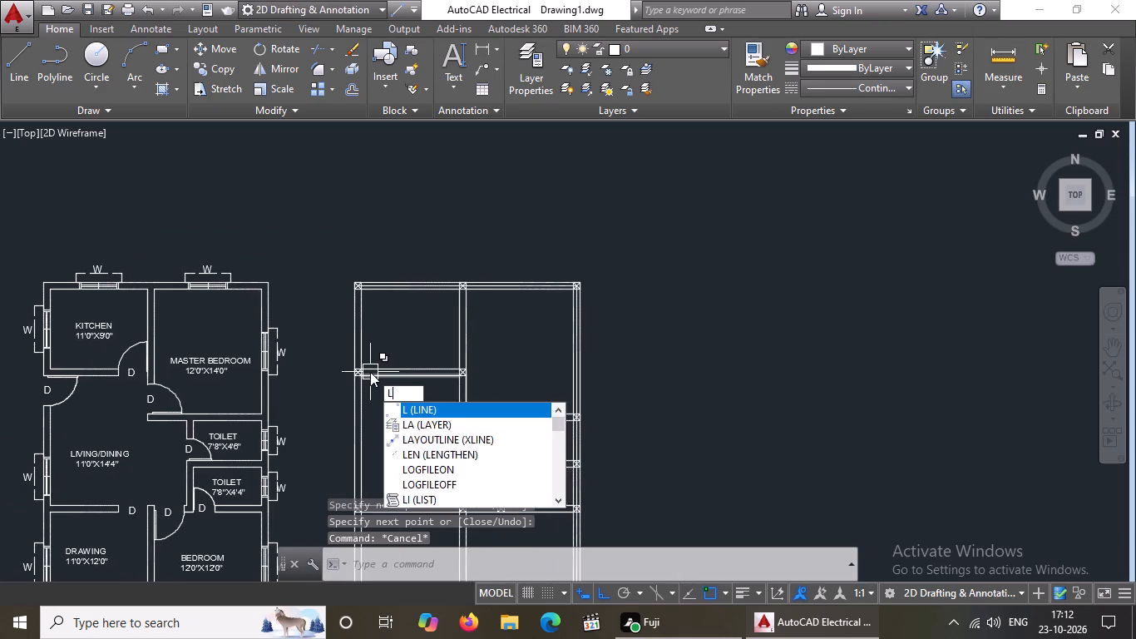
pyautogui.press('Return')
pyautogui.scroll(2, 346, 300)
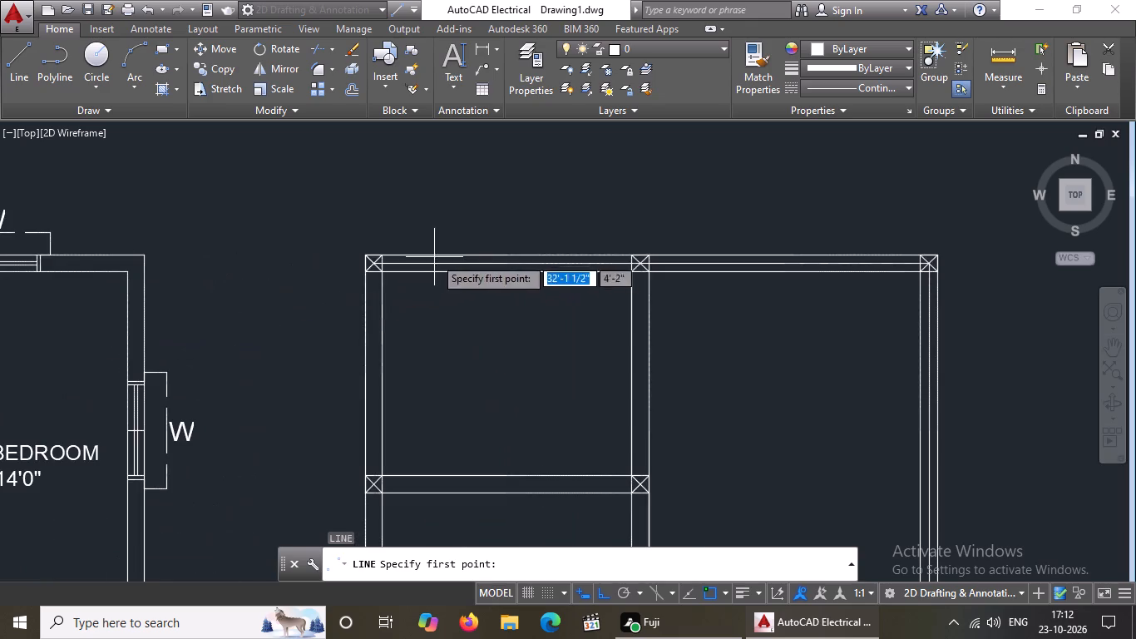
pyautogui.scroll(2, 392, 266)
pyautogui.moveTo(343, 256); pyautogui.dragTo(346, 275)
pyautogui.scroll(-4, 348, 303)
pyautogui.scroll(3, 353, 383)
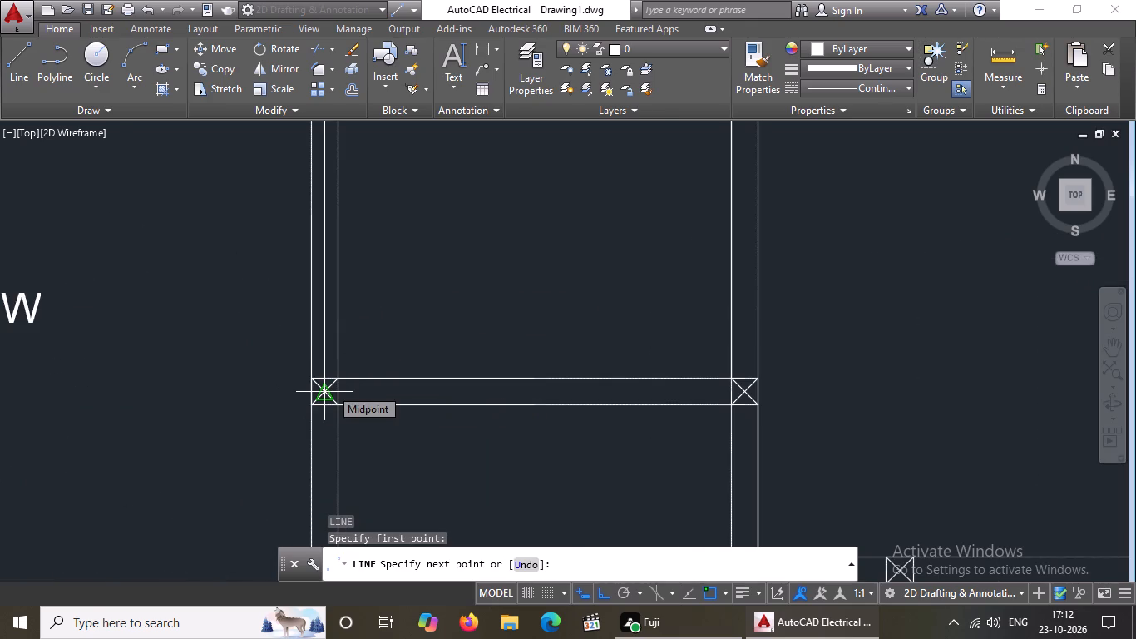
pyautogui.click(330, 388)
pyautogui.scroll(-5, 347, 379)
pyautogui.scroll(4, 336, 477)
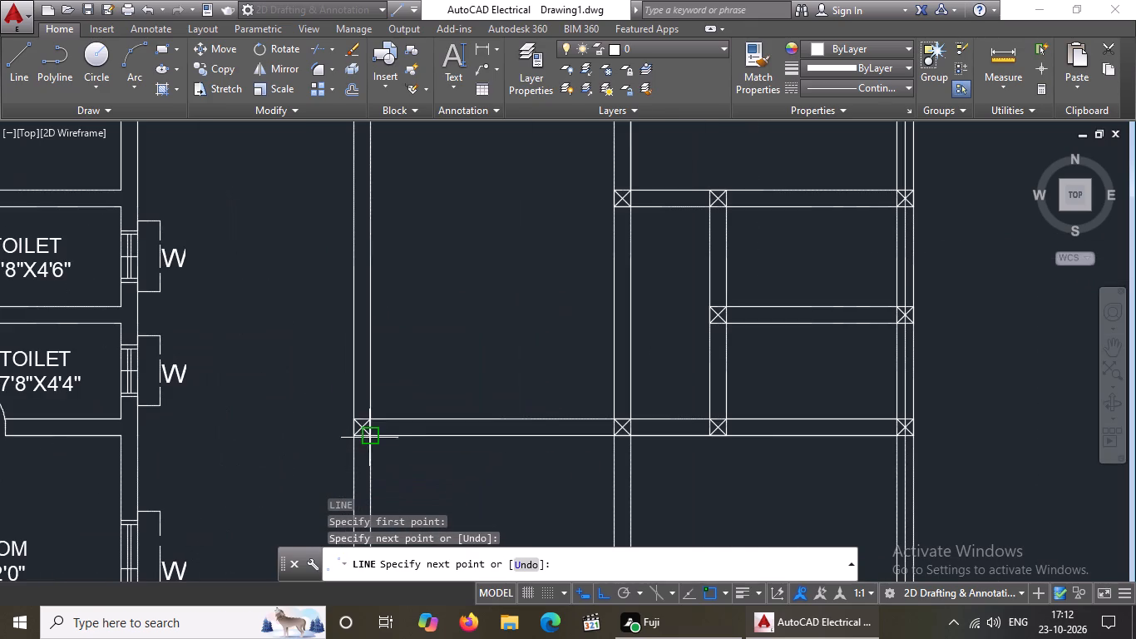
pyautogui.click(359, 429)
# Continue the west wall centre line south through the drawing room's south wall column to the southwest corner column and end it.
pyautogui.scroll(-7, 360, 423)
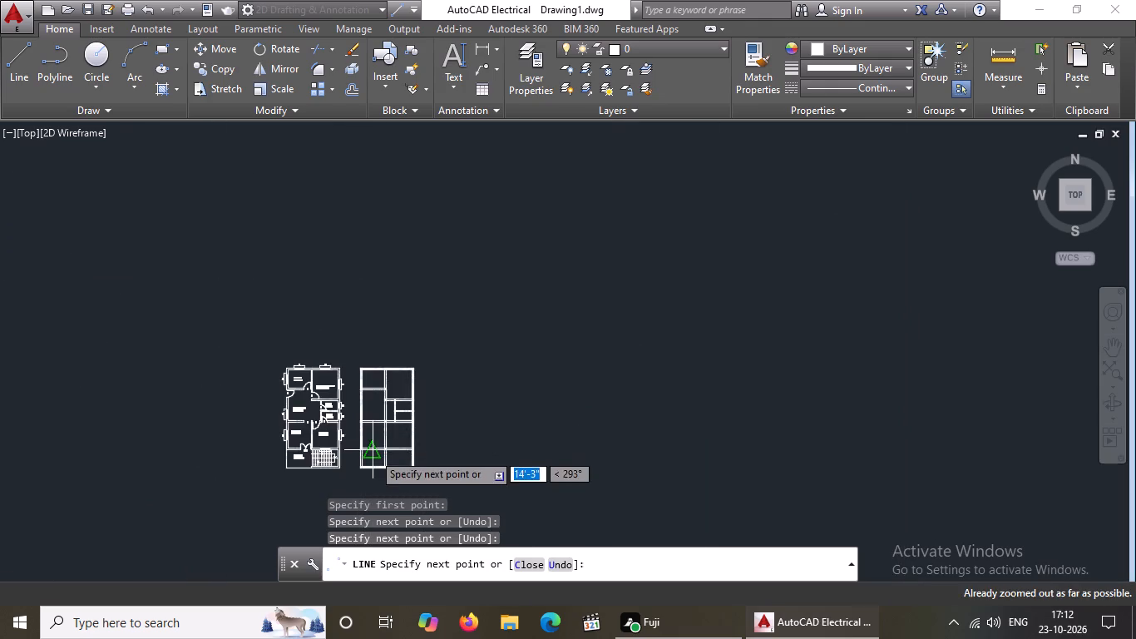
pyautogui.scroll(5, 366, 448)
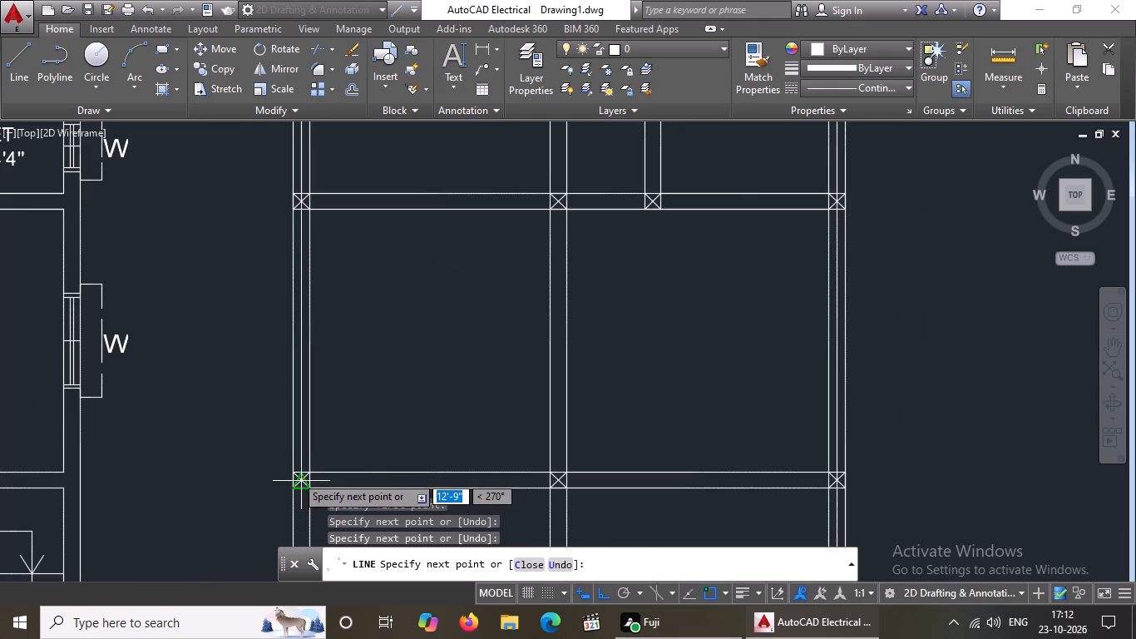
pyautogui.click(304, 478)
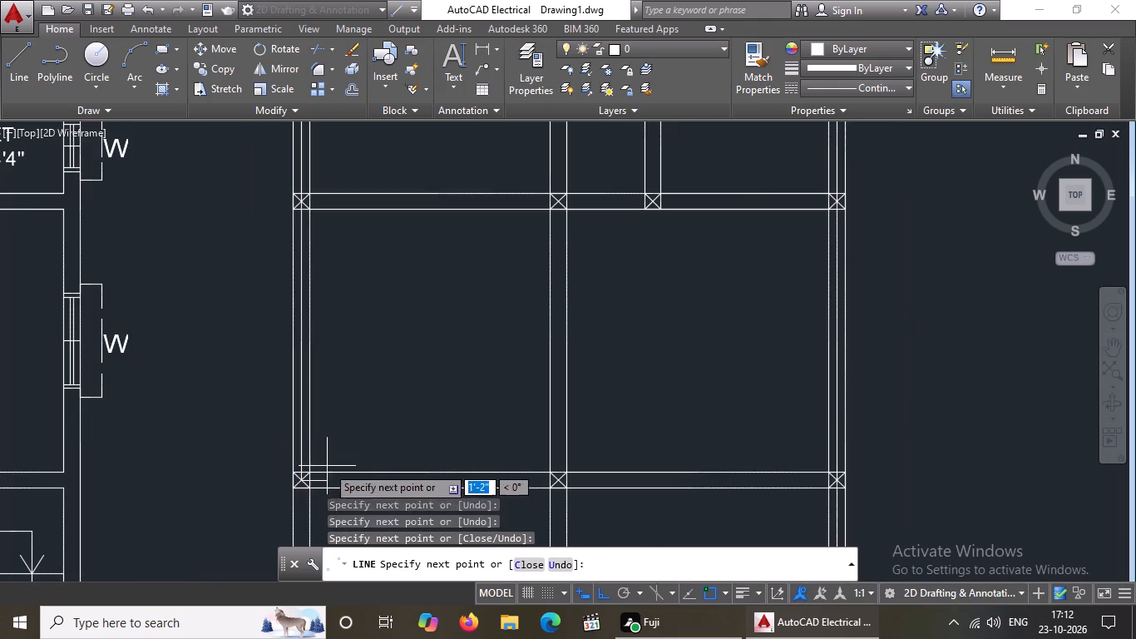
pyautogui.scroll(-4, 328, 465)
pyautogui.scroll(8, 335, 505)
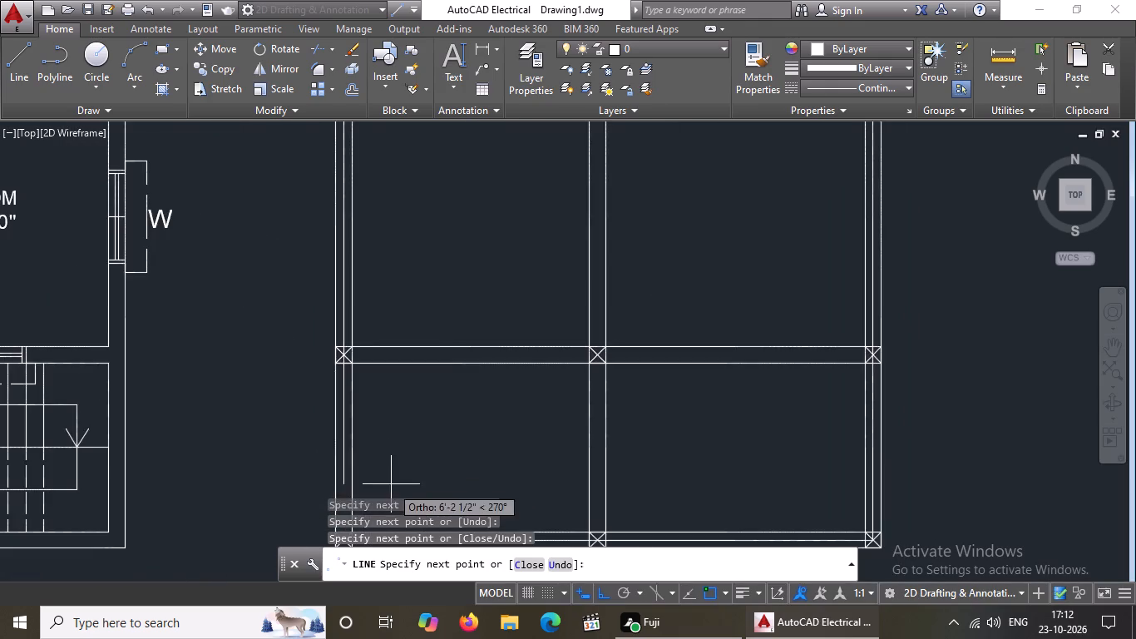
pyautogui.scroll(-4, 389, 469)
pyautogui.scroll(1, 389, 459)
pyautogui.scroll(-2, 389, 507)
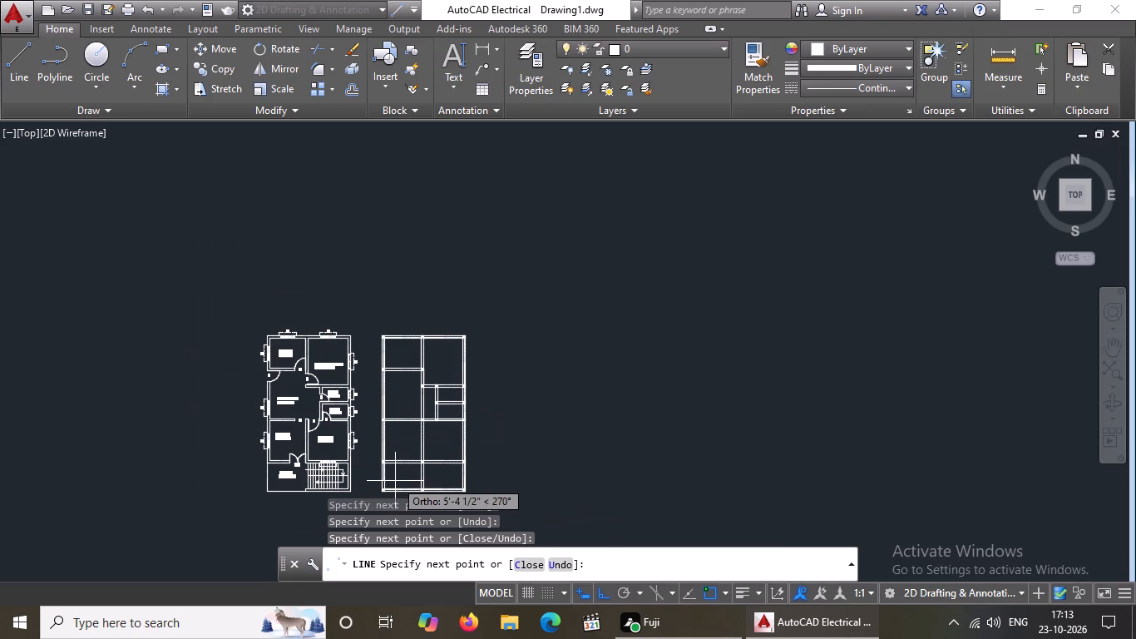
pyautogui.moveTo(395, 481); pyautogui.dragTo(376, 397, button='middle')
pyautogui.scroll(3, 395, 480)
pyautogui.scroll(1, 318, 374)
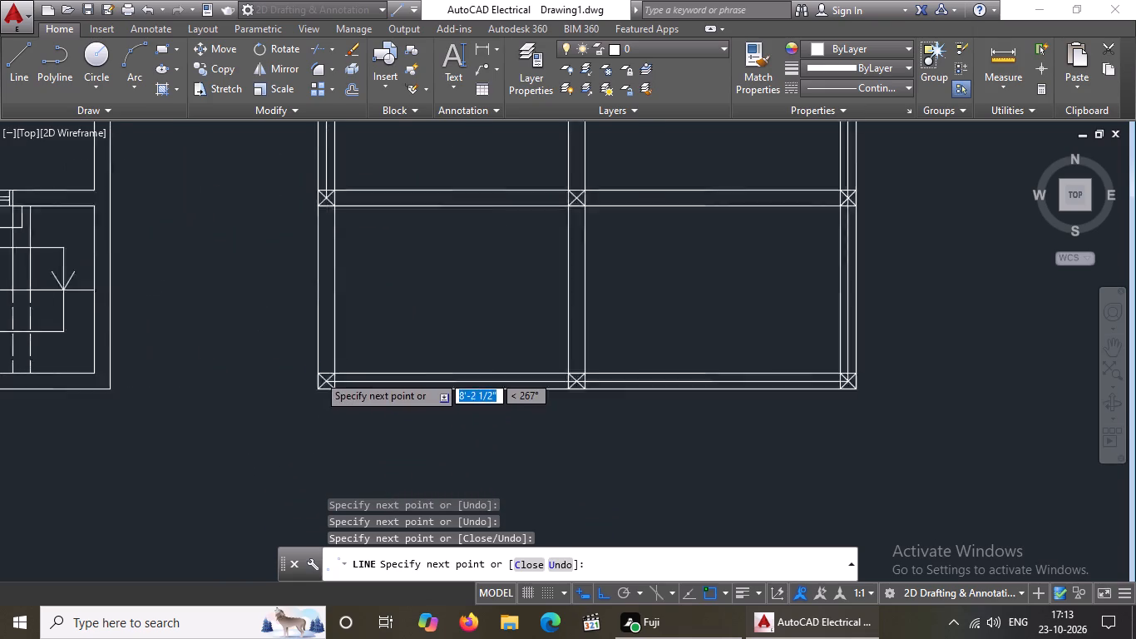
pyautogui.scroll(2, 318, 374)
pyautogui.click(333, 394)
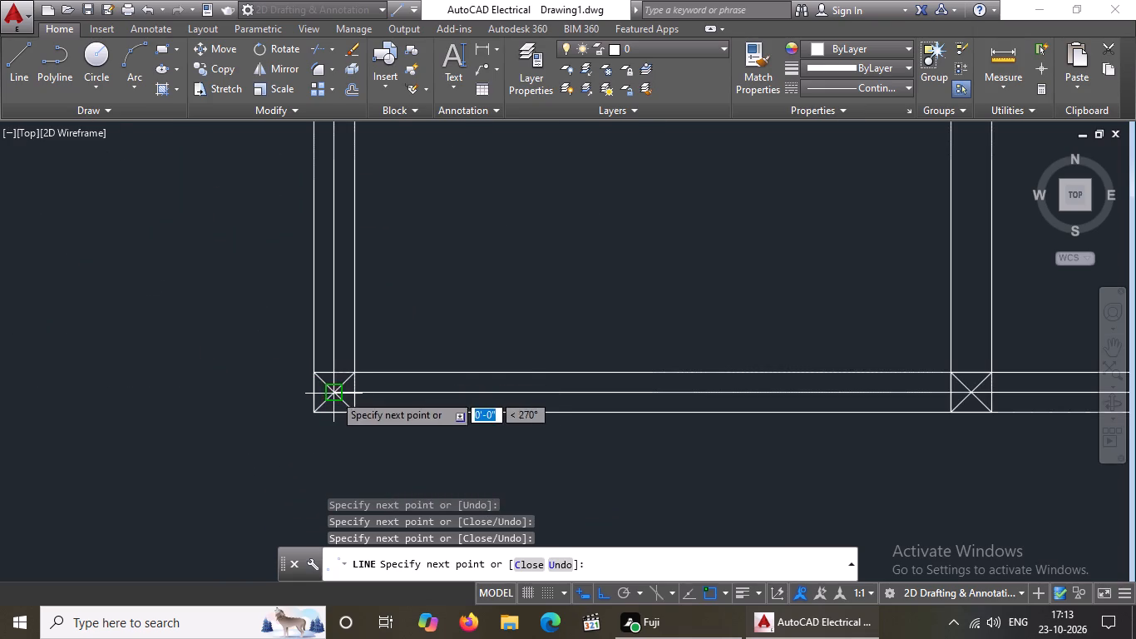
pyautogui.scroll(-4, 339, 393)
pyautogui.press('Escape')
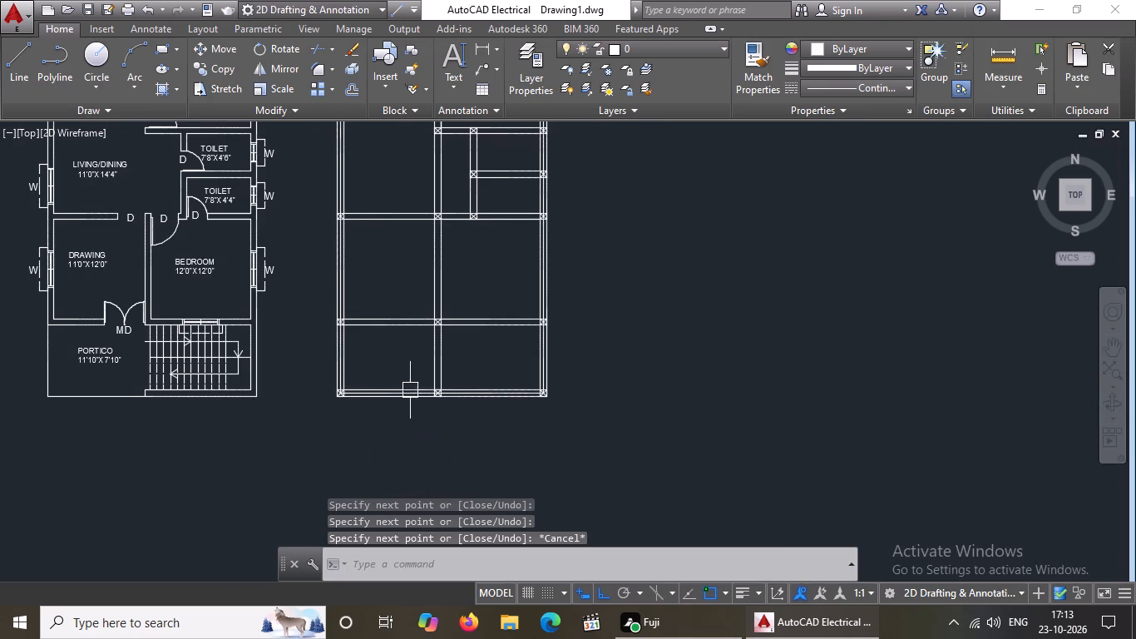
# Draw a centre line along the drawing room and bedroom south wall from the west wall column through the middle column to the east wall column.
pyautogui.scroll(1, 401, 329)
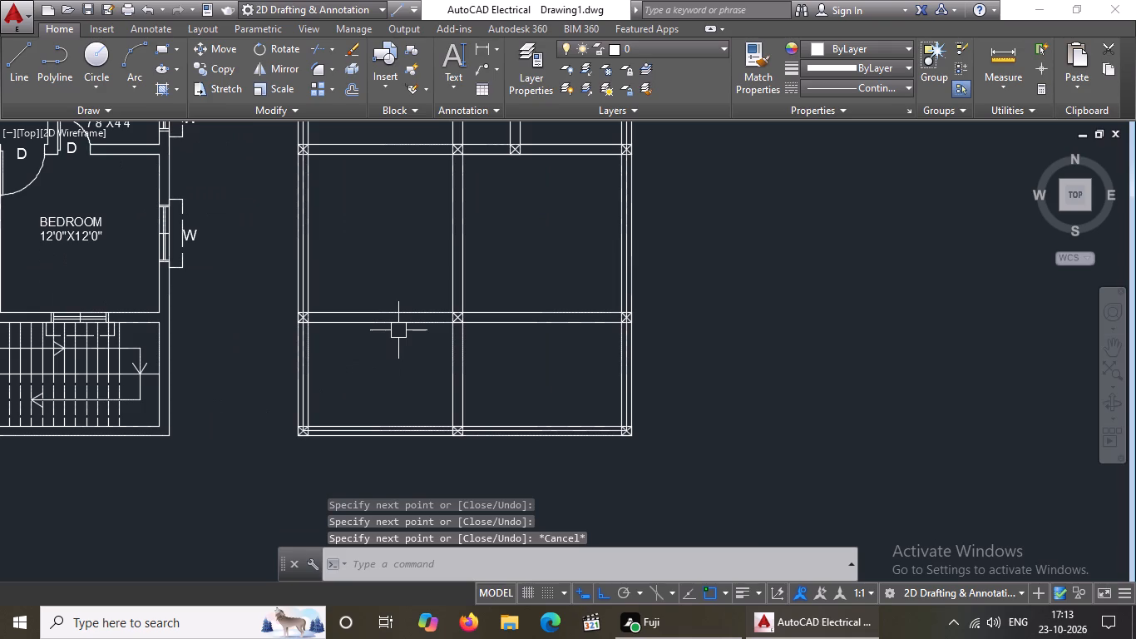
pyautogui.press('l')
pyautogui.press('Return')
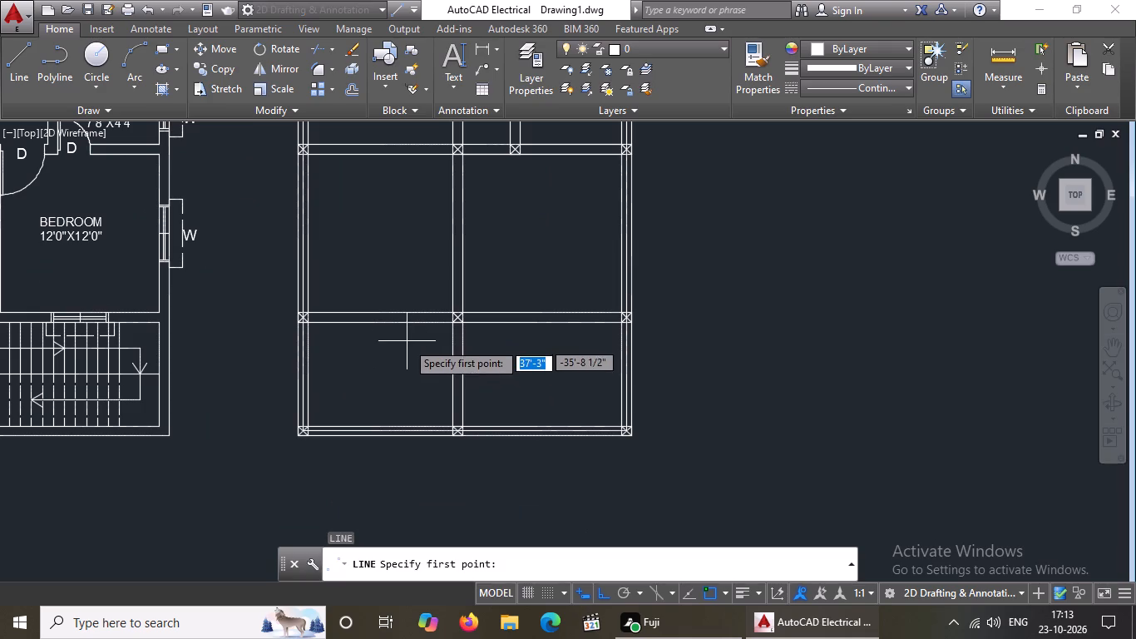
pyautogui.scroll(4, 340, 300)
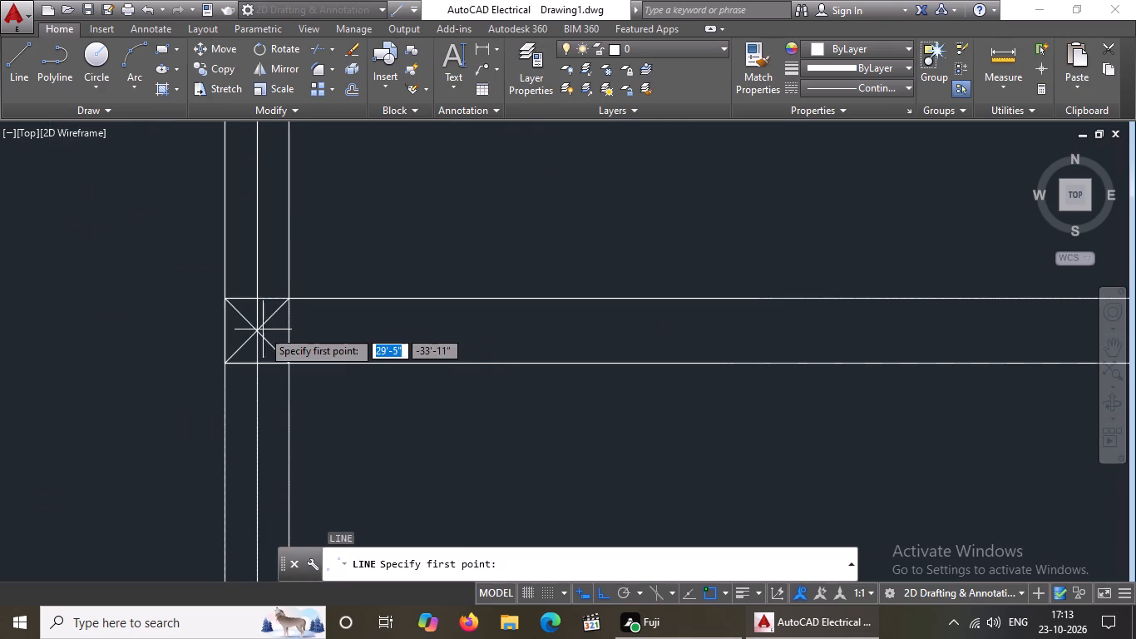
pyautogui.click(254, 332)
pyautogui.scroll(-2, 419, 336)
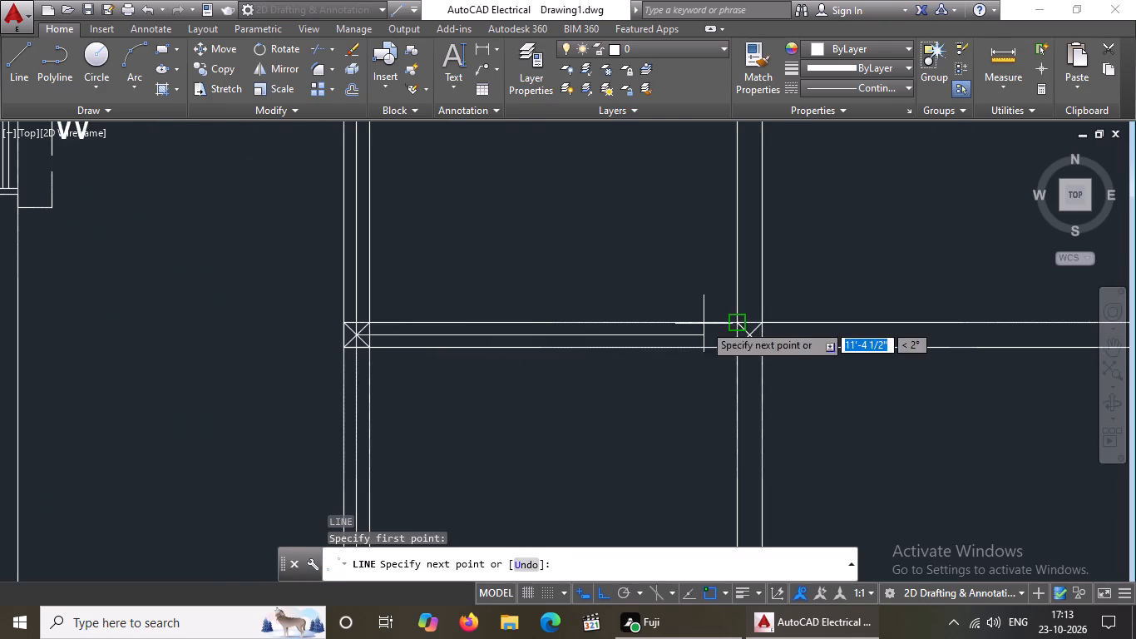
pyautogui.click(747, 337)
pyautogui.scroll(-5, 727, 335)
pyautogui.scroll(4, 778, 327)
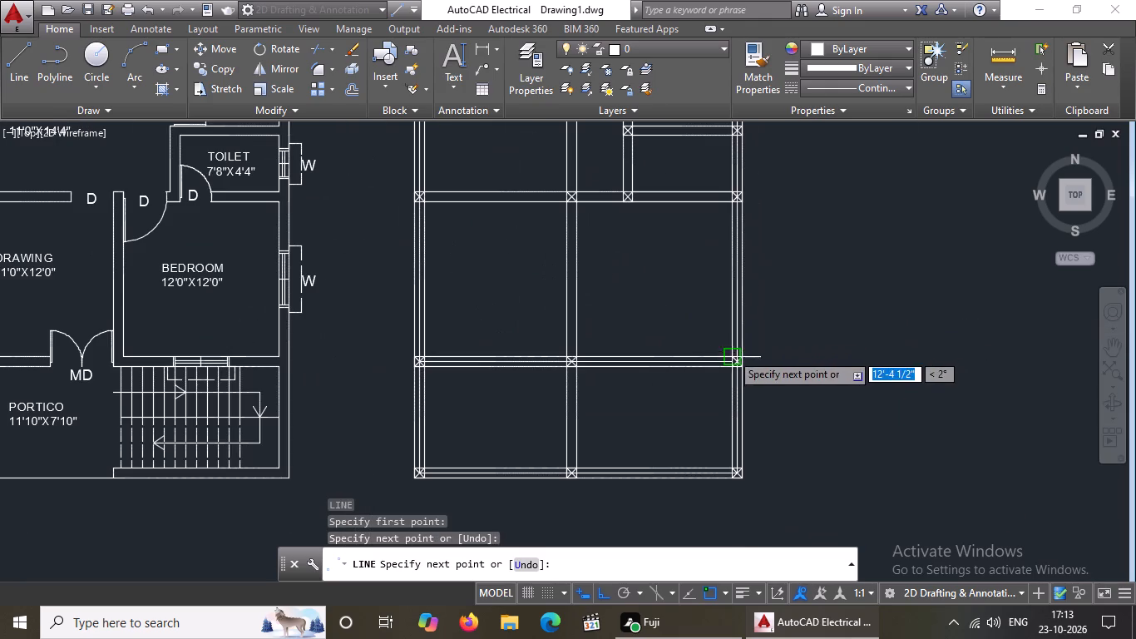
pyautogui.scroll(2, 729, 361)
pyautogui.click(743, 359)
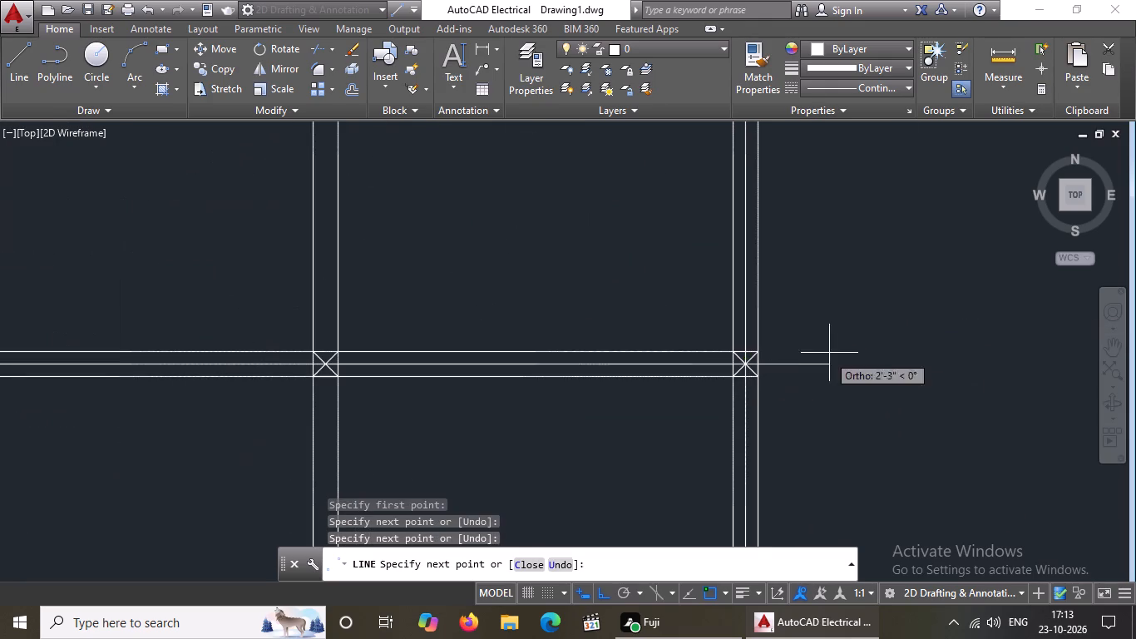
pyautogui.press('Return')
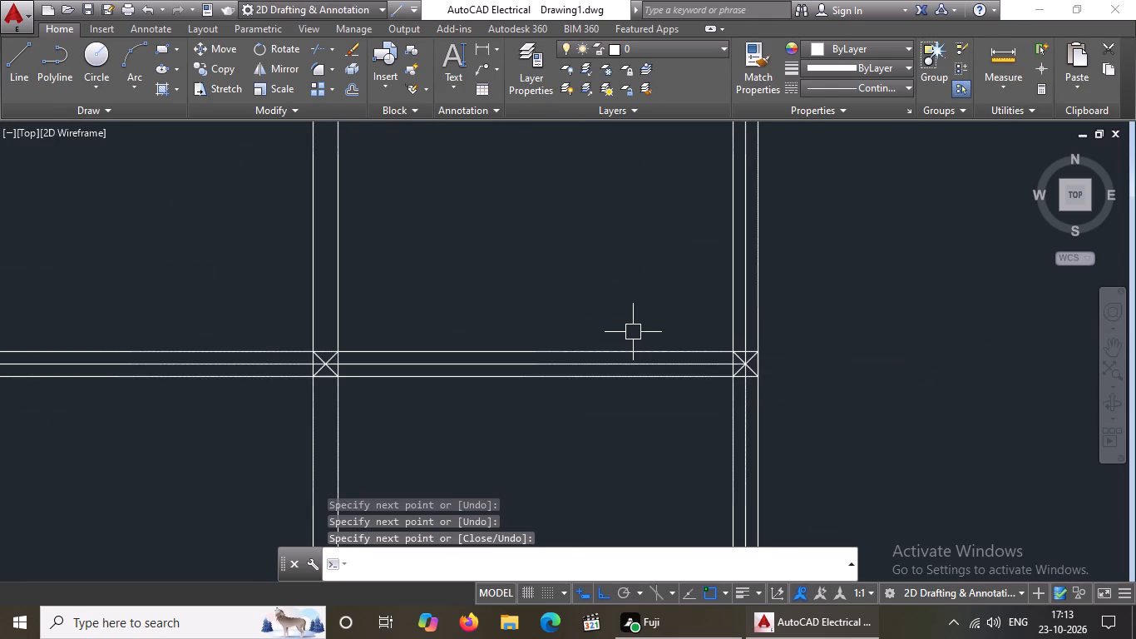
# Draw a centre line south from the north wall's middle column through the kitchen's south wall column to the master bedroom's south wall column.
pyautogui.scroll(-2, 633, 332)
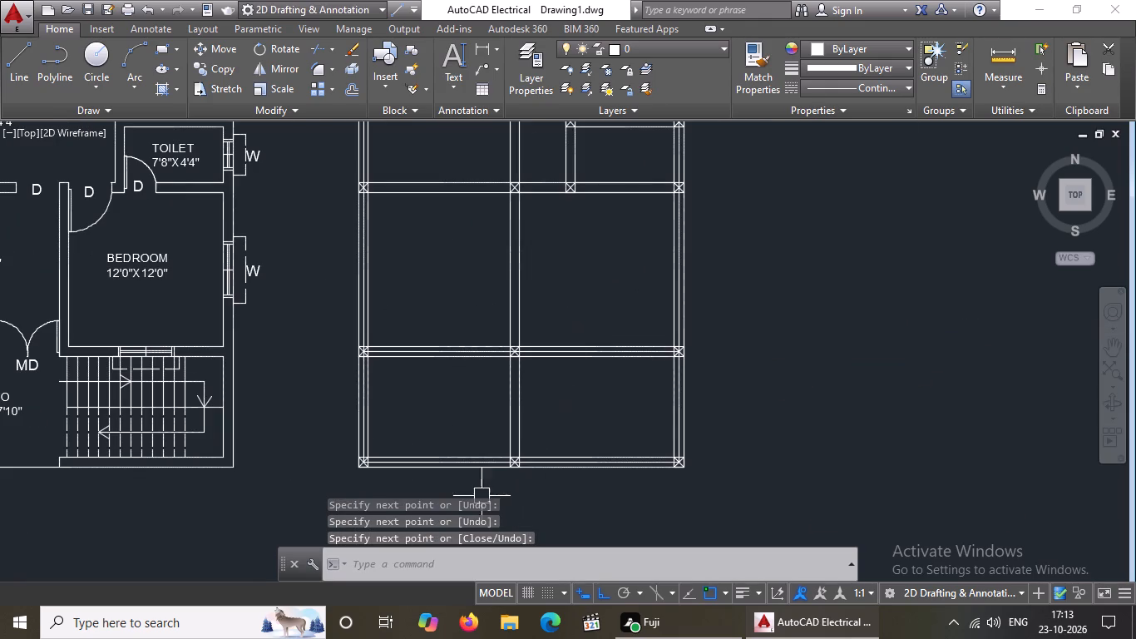
pyautogui.scroll(-2, 515, 462)
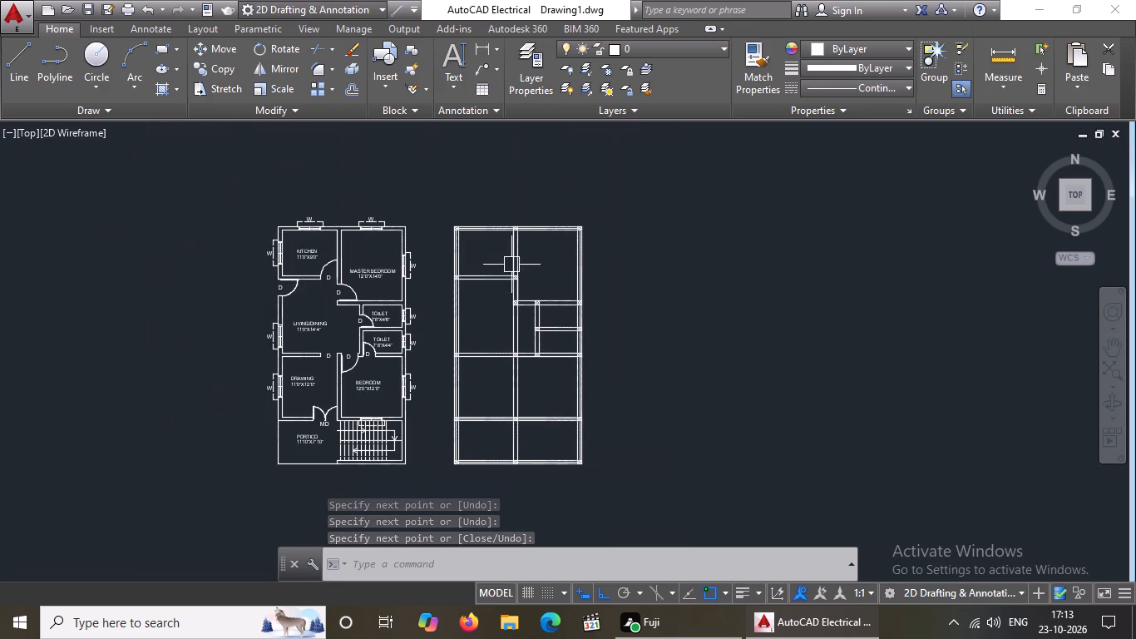
pyautogui.scroll(2, 513, 243)
pyautogui.moveTo(522, 264); pyautogui.dragTo(529, 284, button='middle')
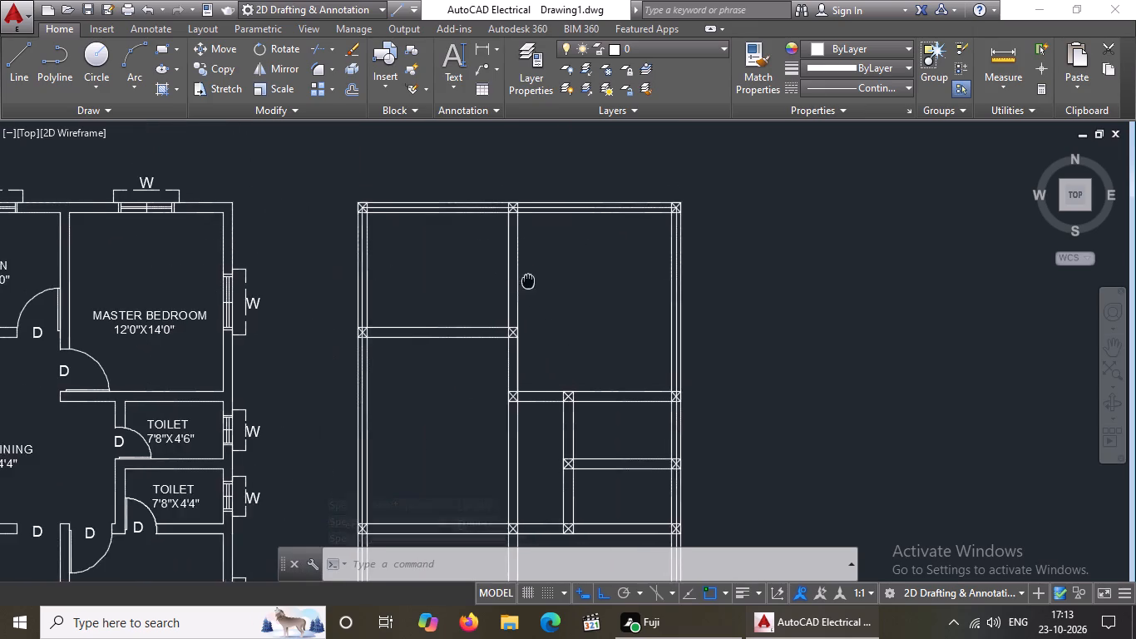
pyautogui.moveTo(529, 284); pyautogui.dragTo(533, 310, button='middle')
pyautogui.scroll(2, 526, 226)
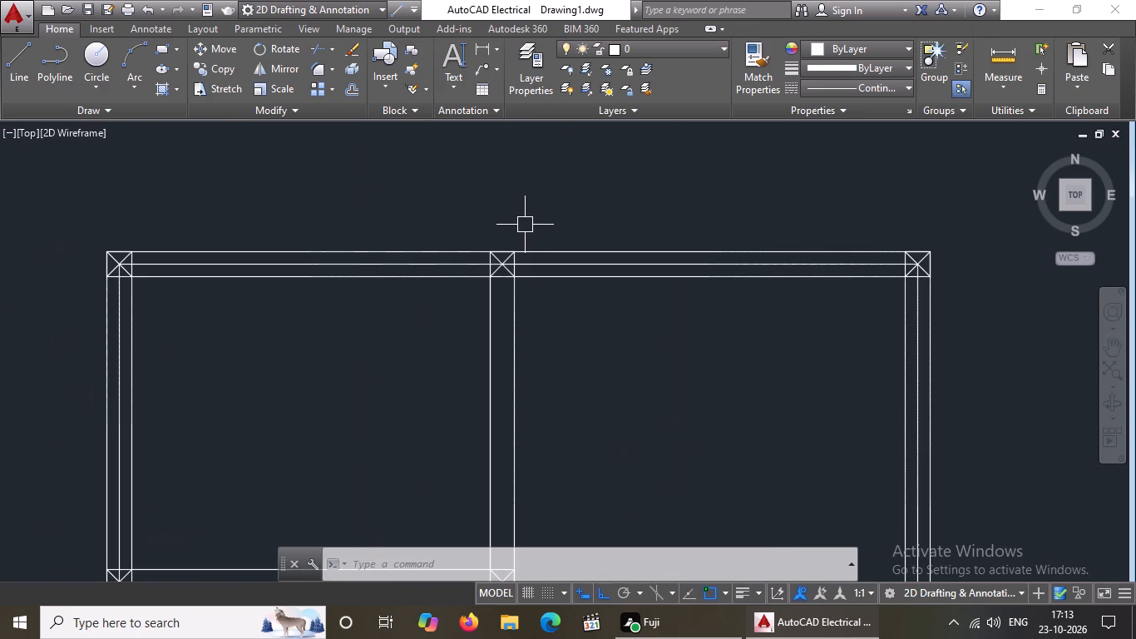
pyautogui.press('l')
pyautogui.press('Return')
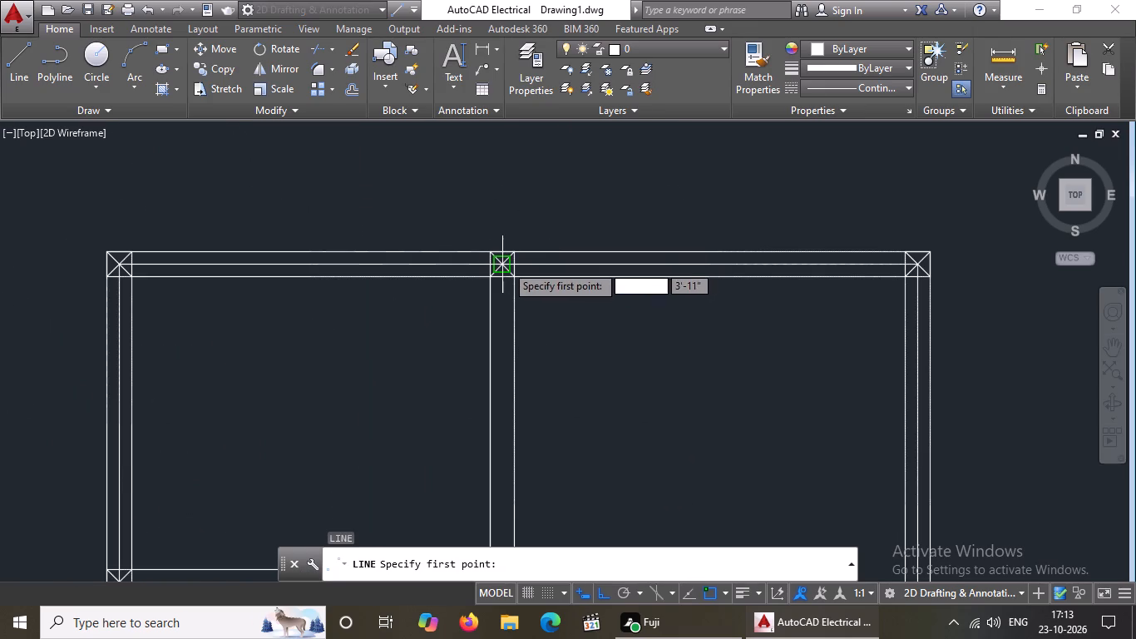
pyautogui.click(506, 265)
pyautogui.scroll(-5, 504, 299)
pyautogui.scroll(3, 510, 377)
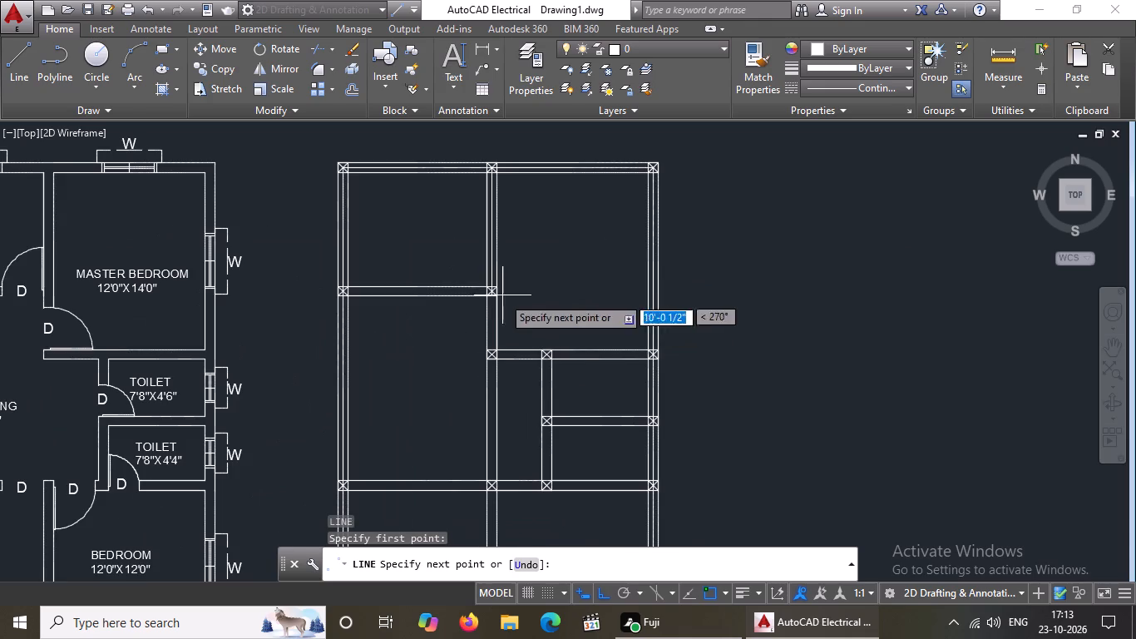
pyautogui.scroll(3, 501, 296)
pyautogui.click(452, 276)
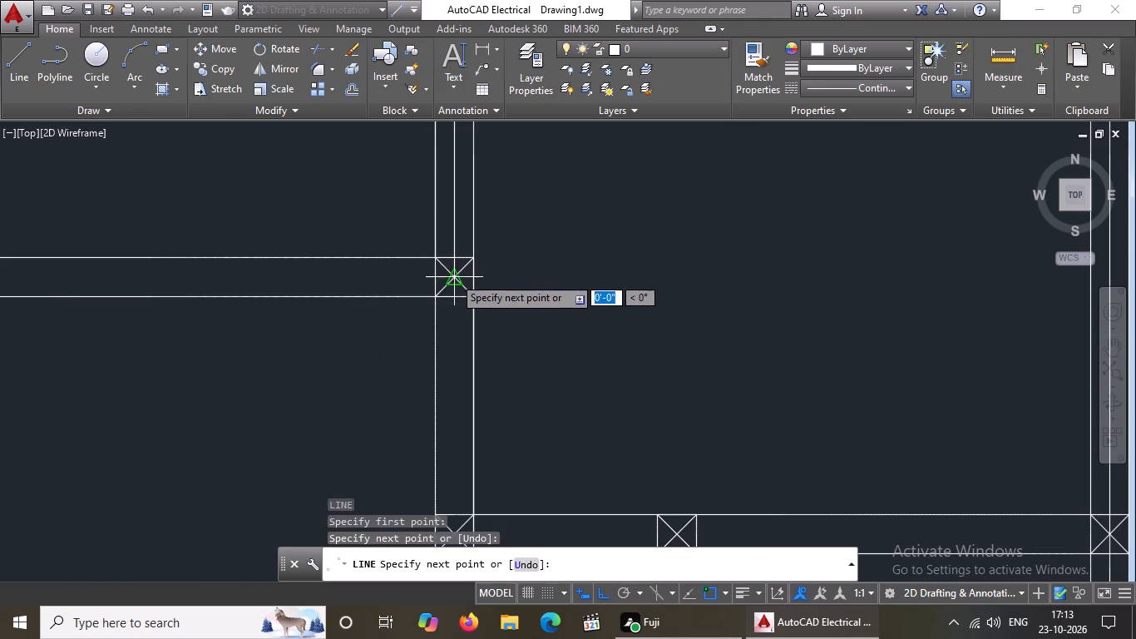
pyautogui.scroll(-4, 453, 276)
pyautogui.scroll(4, 447, 301)
pyautogui.scroll(-4, 485, 432)
pyautogui.scroll(3, 485, 446)
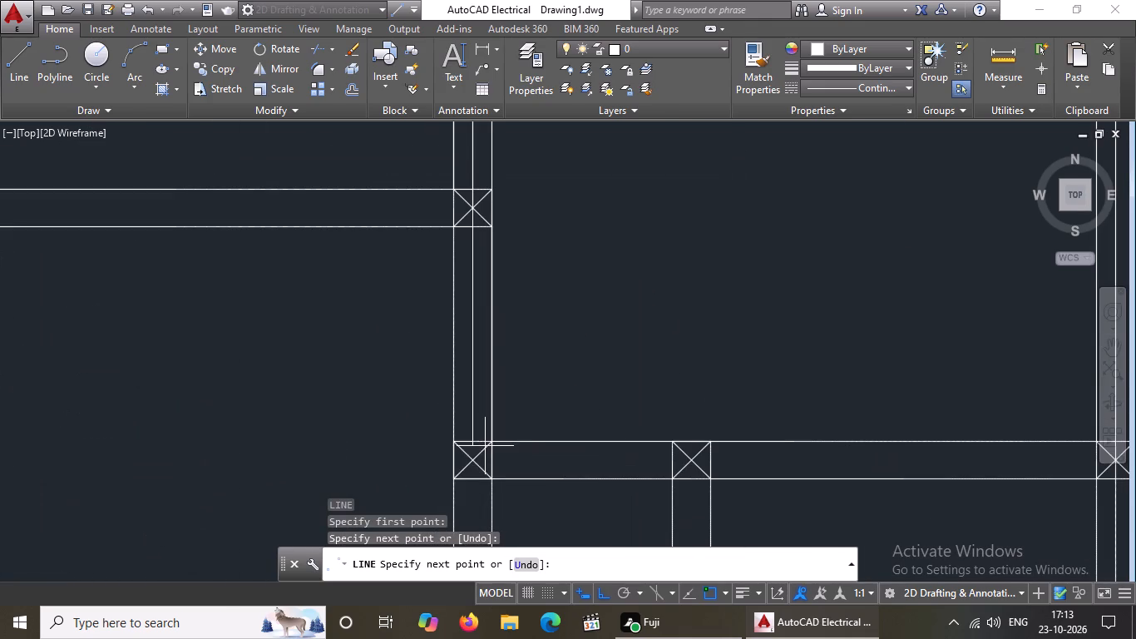
pyautogui.click(475, 461)
# Continue the middle wall centre line south through the living/dining and bedroom south wall columns to the south wall's middle column.
pyautogui.scroll(-5, 495, 335)
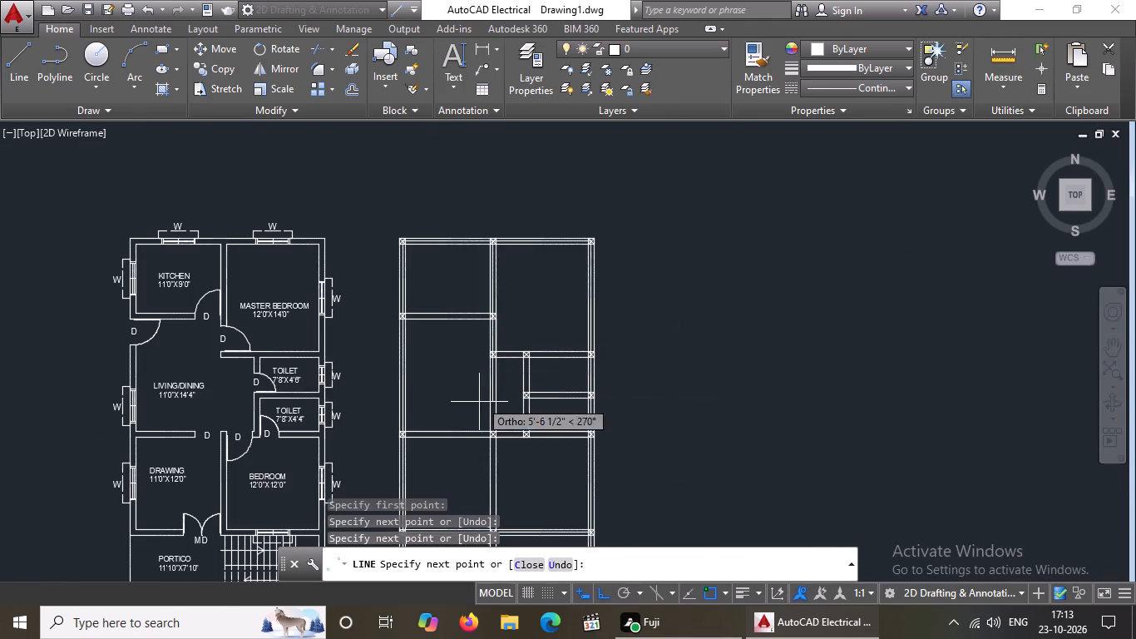
pyautogui.scroll(6, 497, 440)
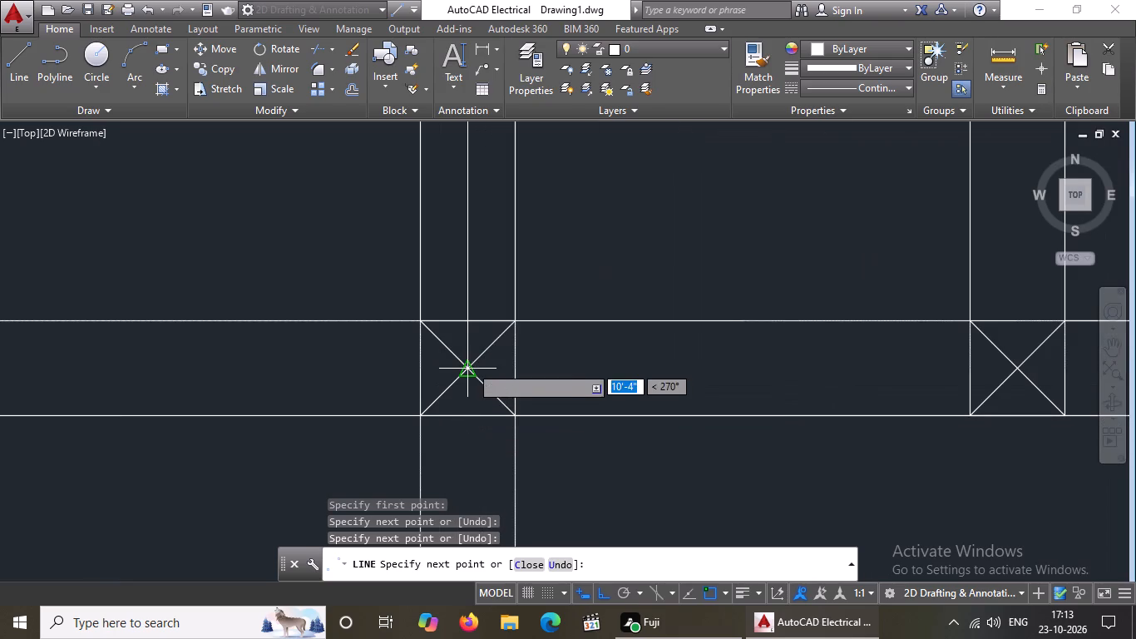
pyautogui.click(470, 365)
pyautogui.scroll(-8, 470, 364)
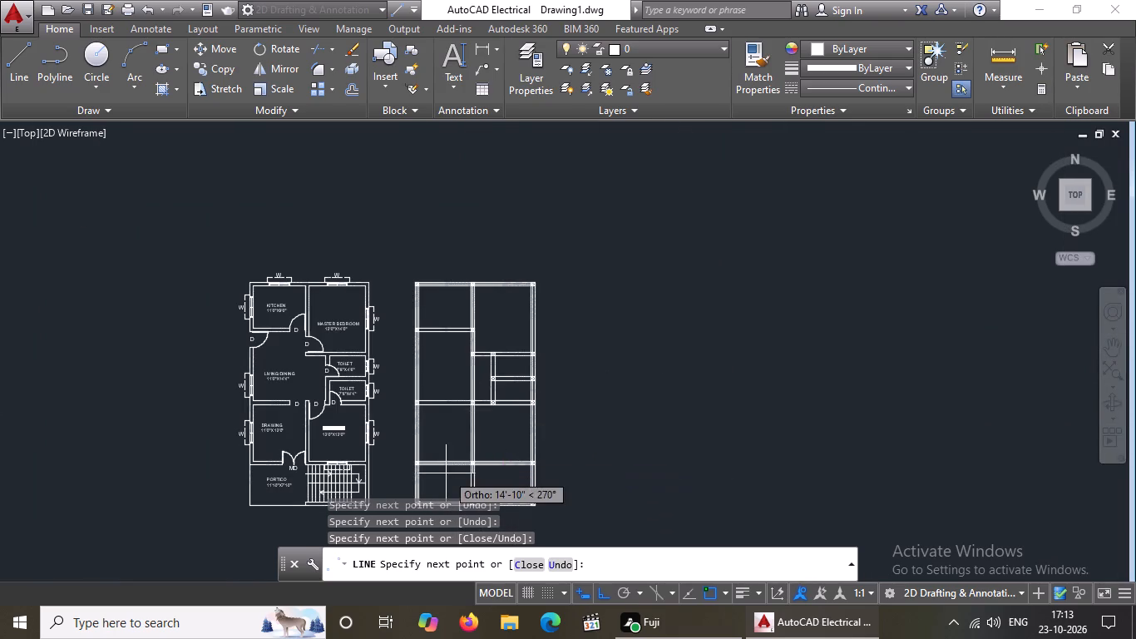
pyautogui.scroll(4, 447, 471)
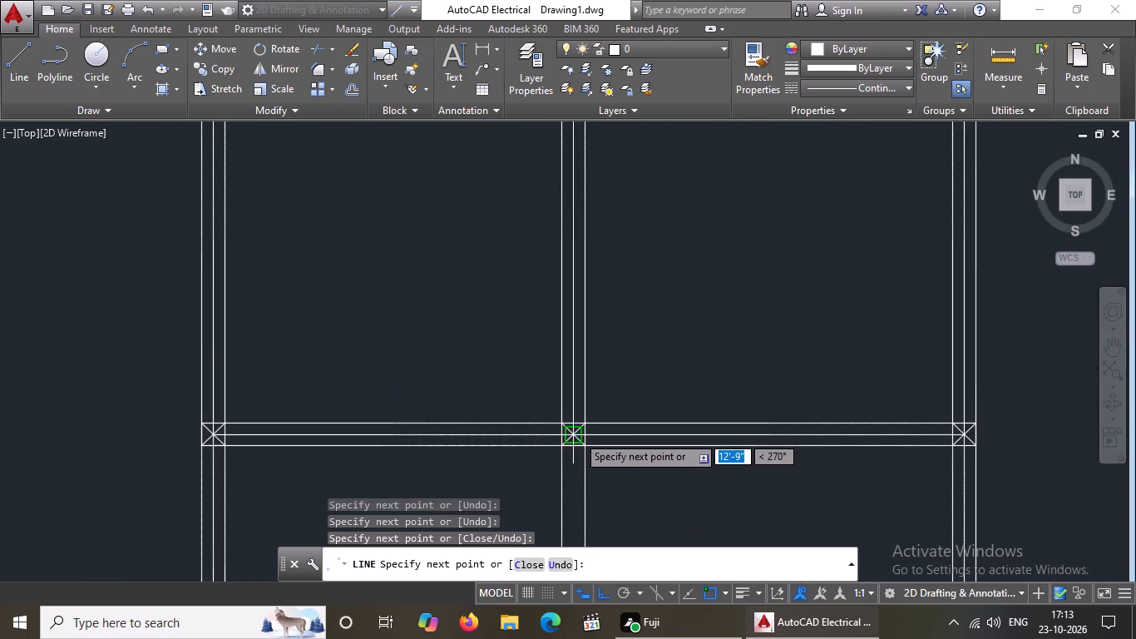
pyautogui.click(577, 435)
pyautogui.scroll(-5, 580, 362)
pyautogui.scroll(7, 579, 419)
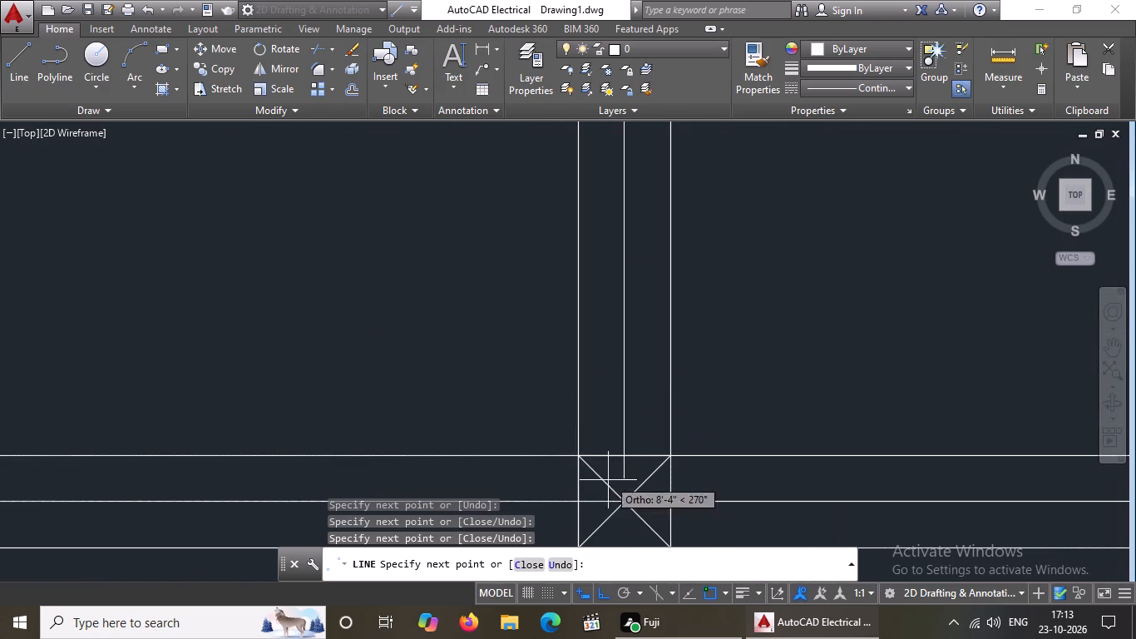
pyautogui.click(621, 500)
pyautogui.scroll(-4, 669, 404)
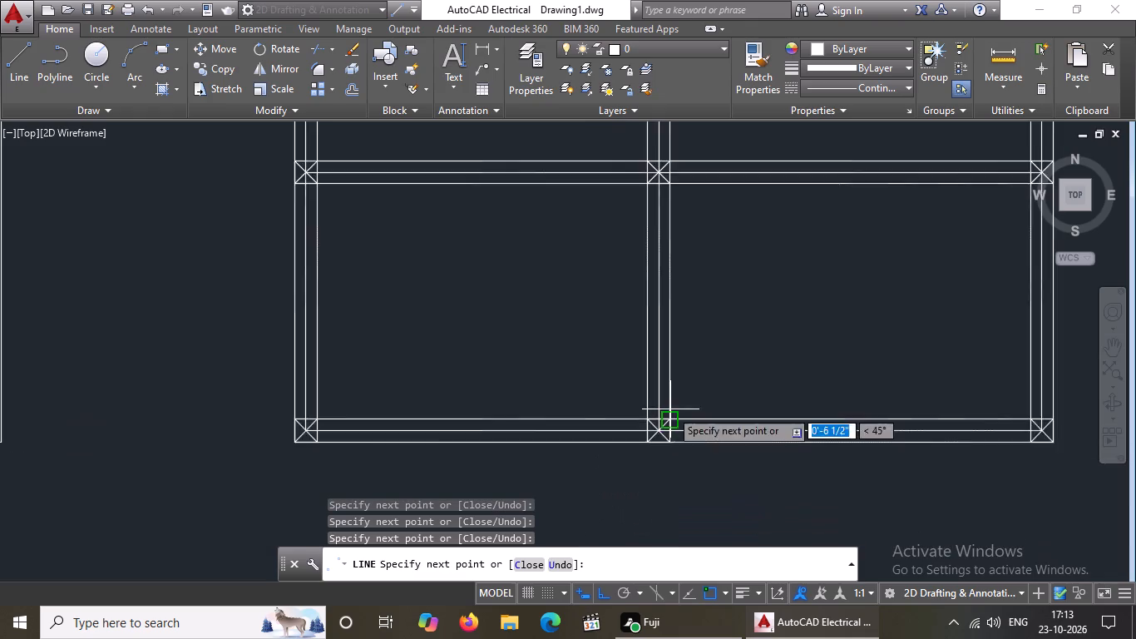
# End the middle wall centre line at the south wall's middle column.
pyautogui.scroll(-4, 672, 407)
pyautogui.press('Escape')
# Draw a centre line along the living/dining south wall from the west wall column through the middle and toilet wall columns to the east wall column.
pyautogui.scroll(-2, 684, 370)
pyautogui.scroll(5, 684, 280)
pyautogui.scroll(-2, 296, 316)
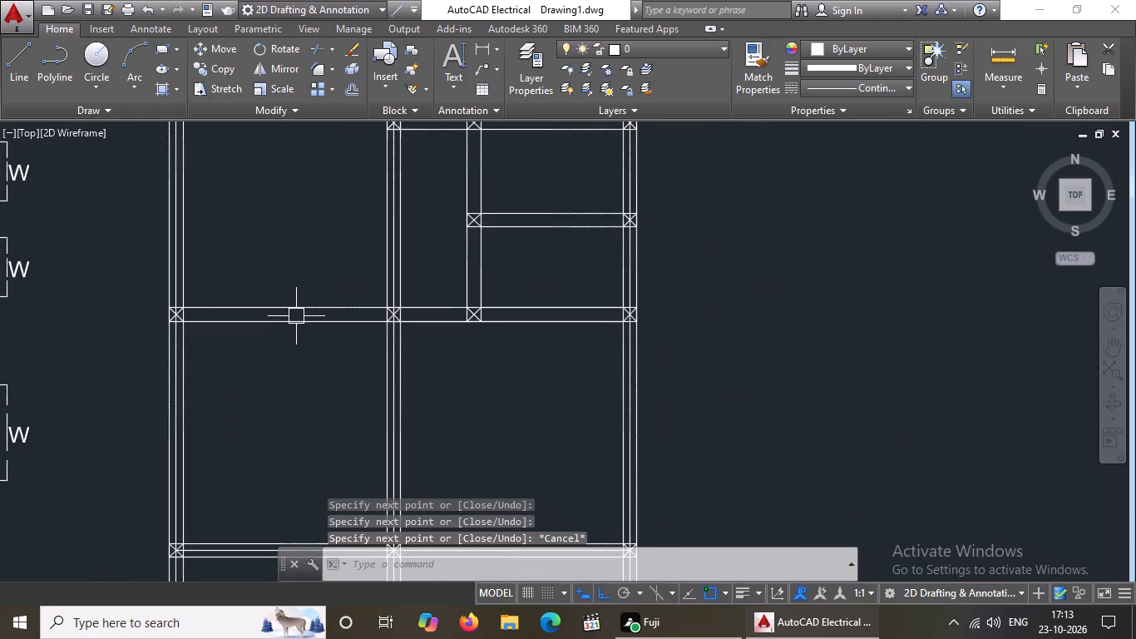
pyautogui.scroll(-3, 282, 318)
pyautogui.scroll(3, 249, 319)
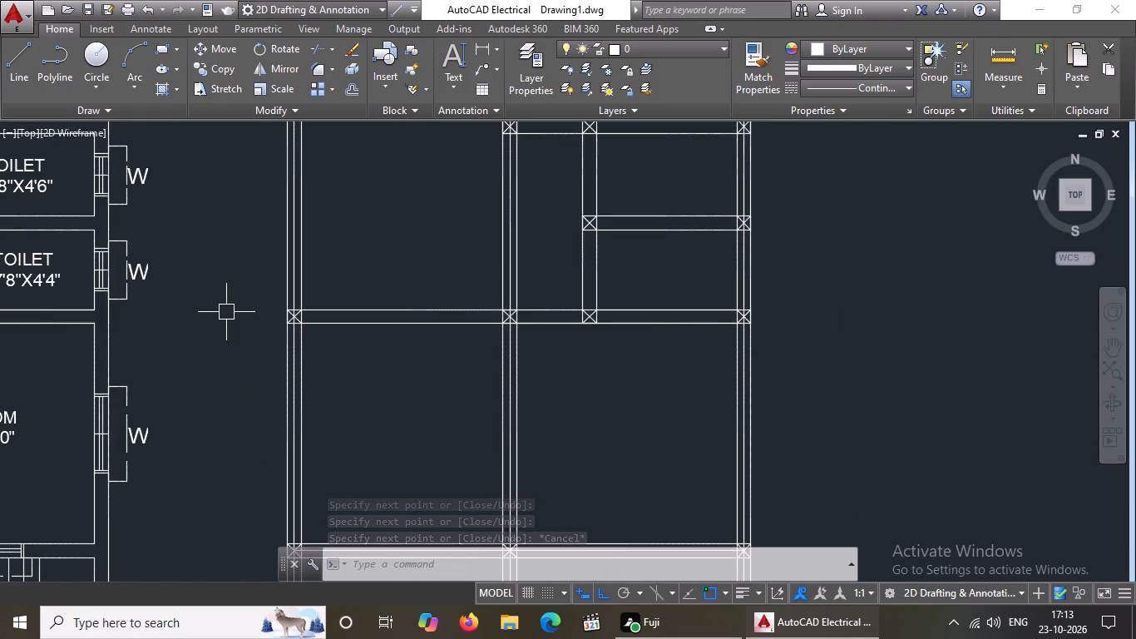
pyautogui.press('l')
pyautogui.press('Return')
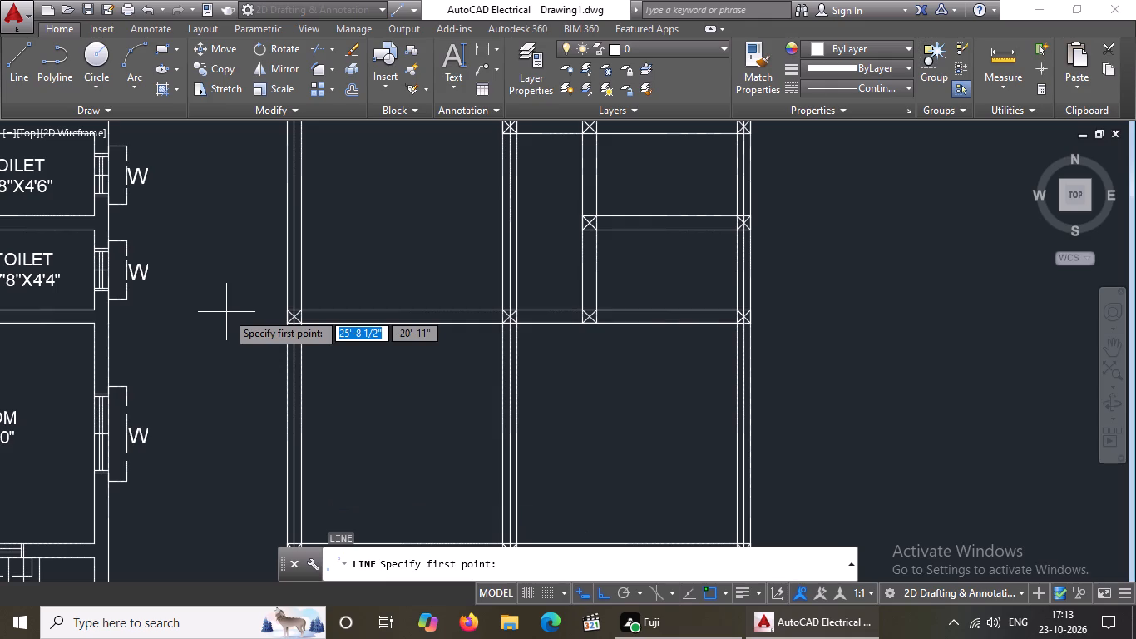
pyautogui.scroll(2, 236, 329)
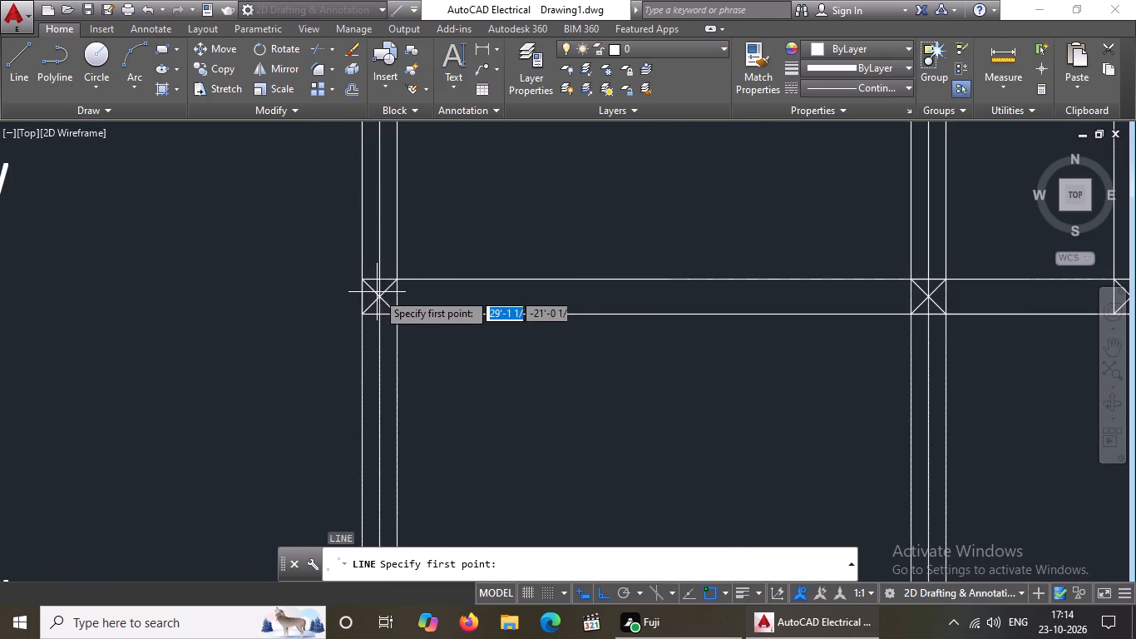
pyautogui.moveTo(379, 296); pyautogui.dragTo(394, 301)
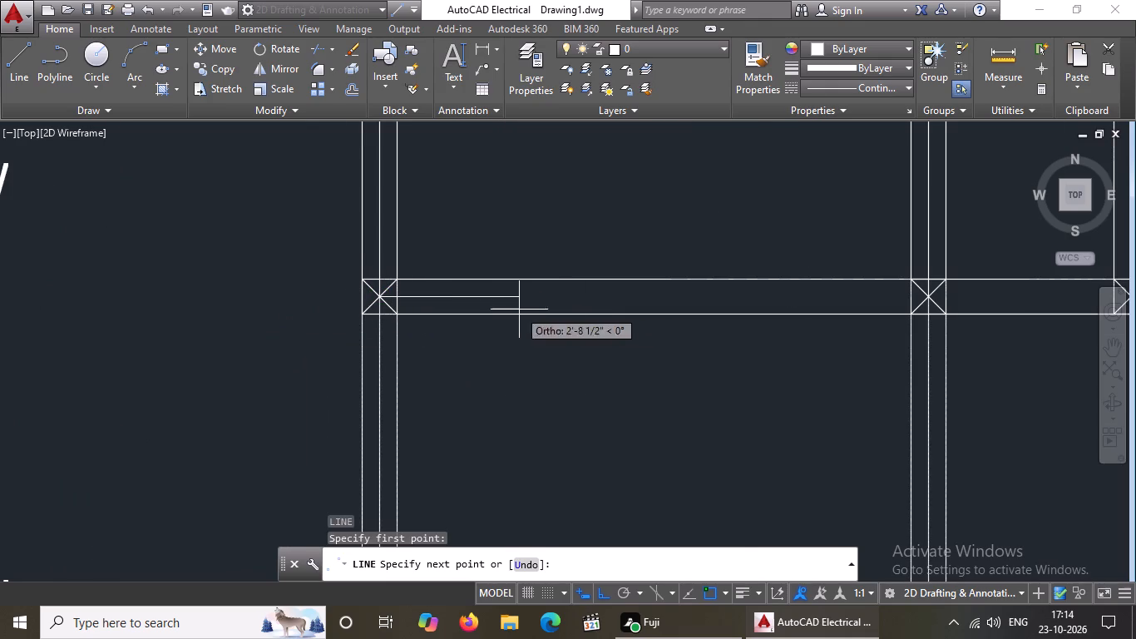
pyautogui.moveTo(928, 297); pyautogui.dragTo(876, 329)
pyautogui.scroll(-4, 442, 369)
pyautogui.scroll(3, 556, 349)
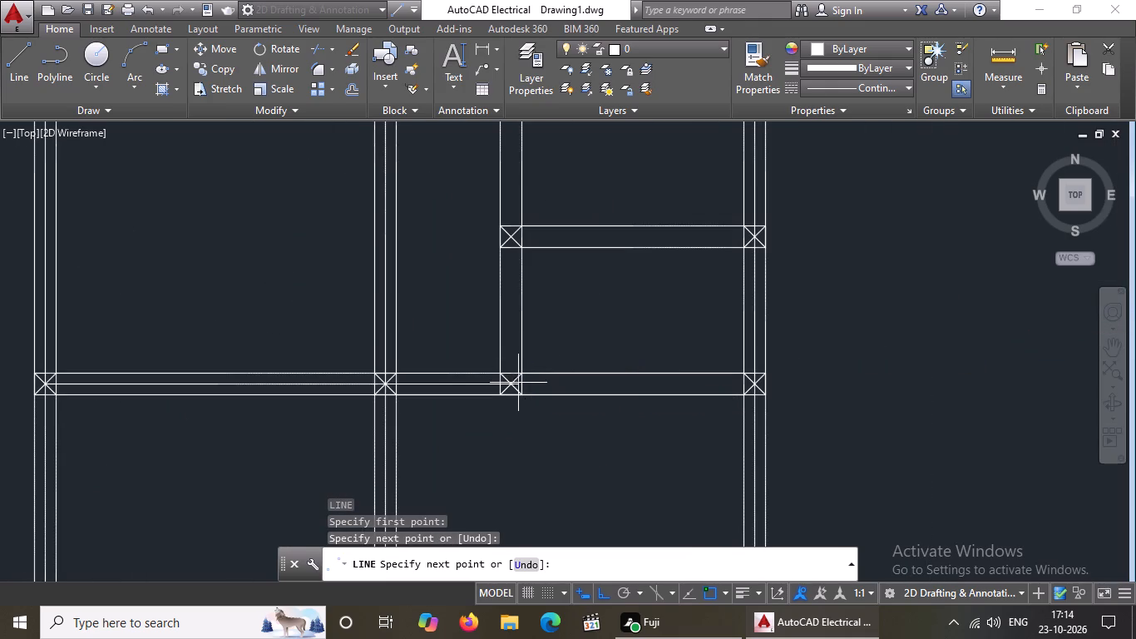
pyautogui.click(508, 386)
pyautogui.scroll(-2, 541, 374)
pyautogui.scroll(3, 620, 369)
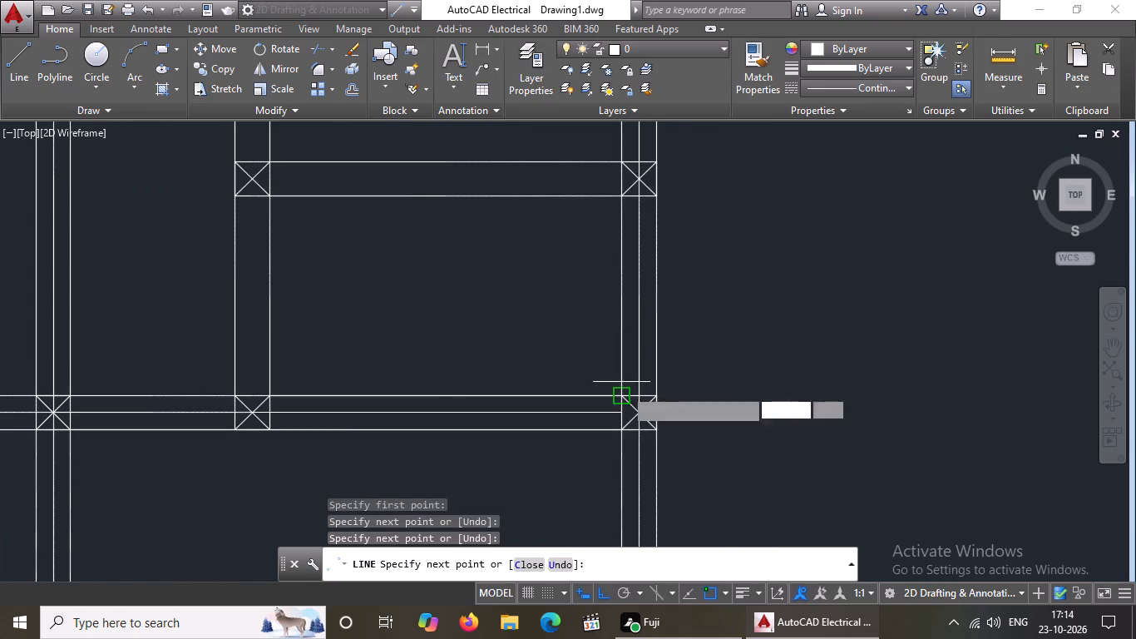
pyautogui.moveTo(637, 409); pyautogui.dragTo(640, 417)
pyautogui.scroll(-3, 621, 430)
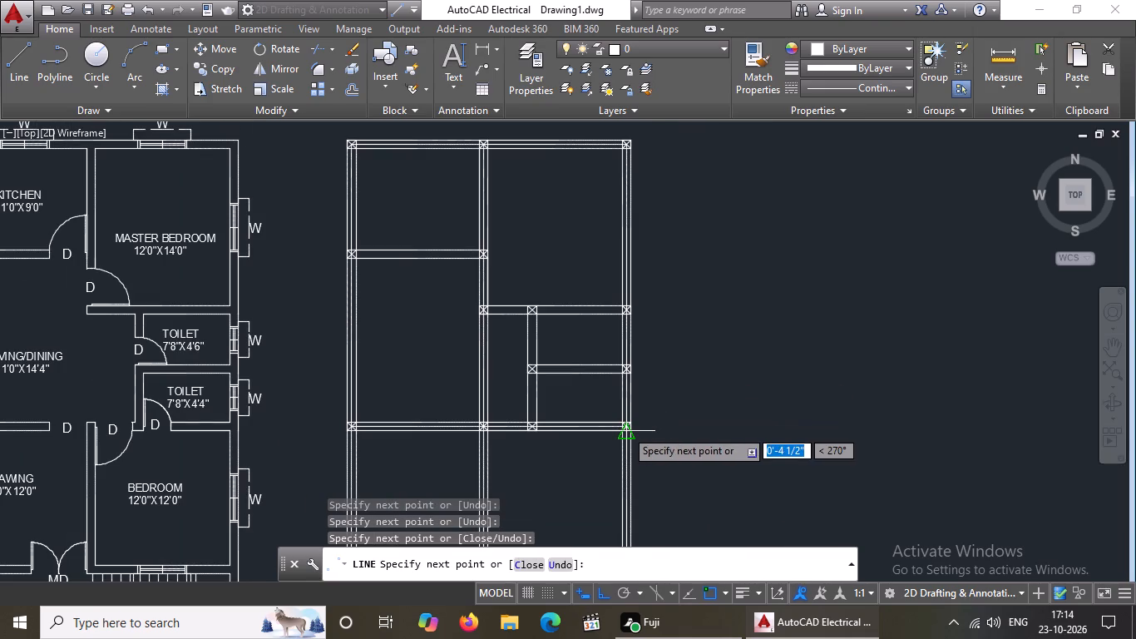
pyautogui.press('Escape')
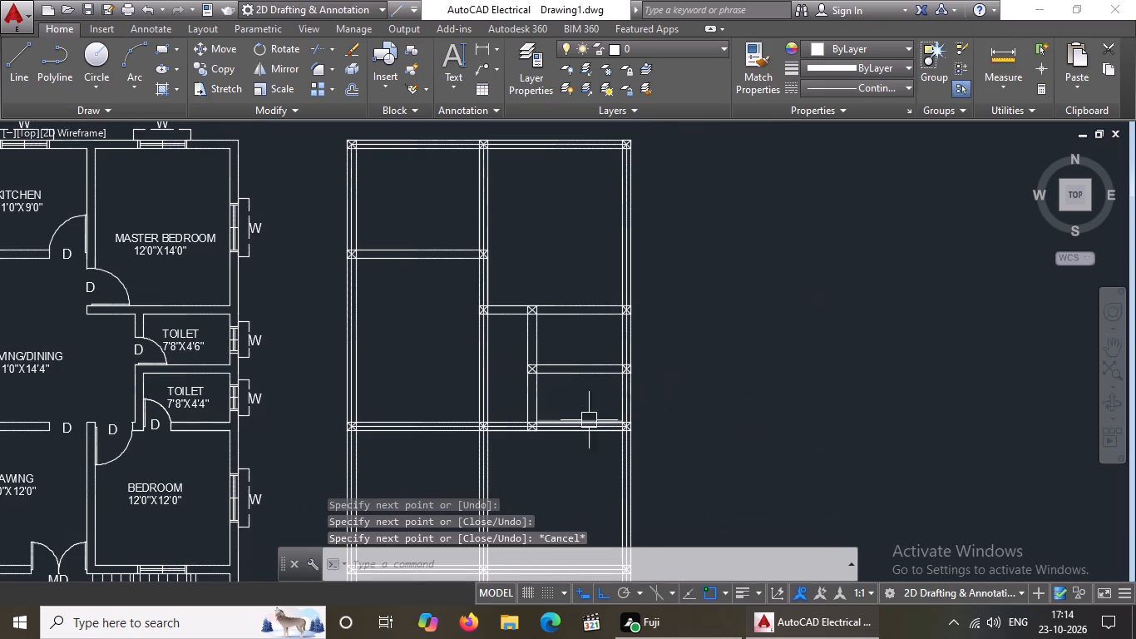
# Draw a centre line down the toilets' west wall from the master bedroom's south wall column through the column between the toilets to the bedroom's north wall column.
pyautogui.scroll(1, 583, 418)
pyautogui.press('l')
pyautogui.press('Return')
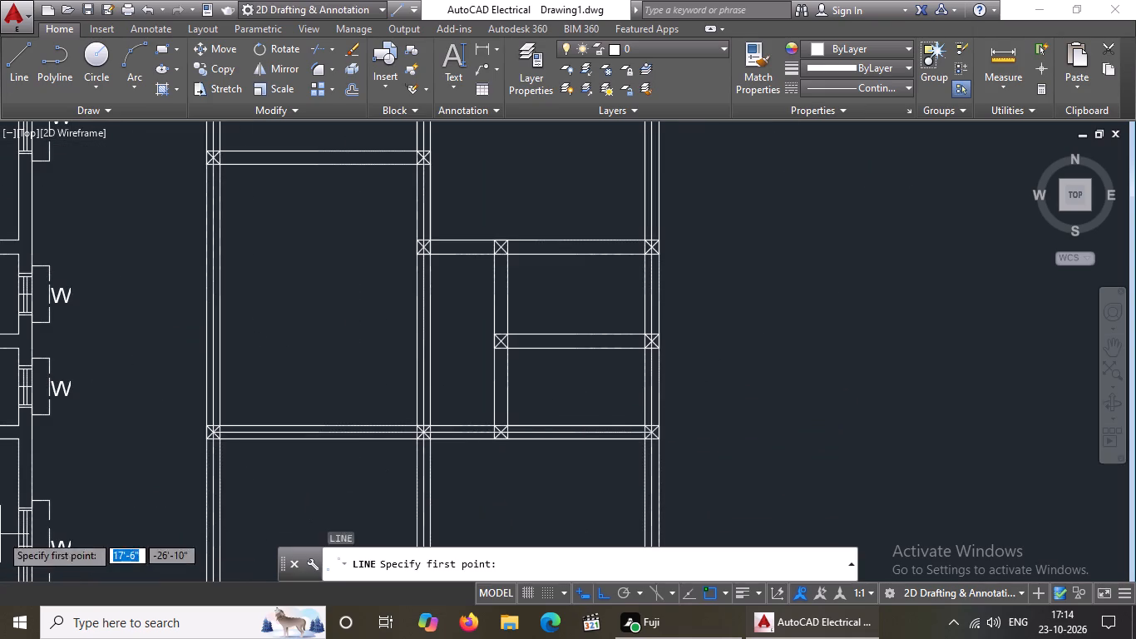
pyautogui.scroll(3, 504, 369)
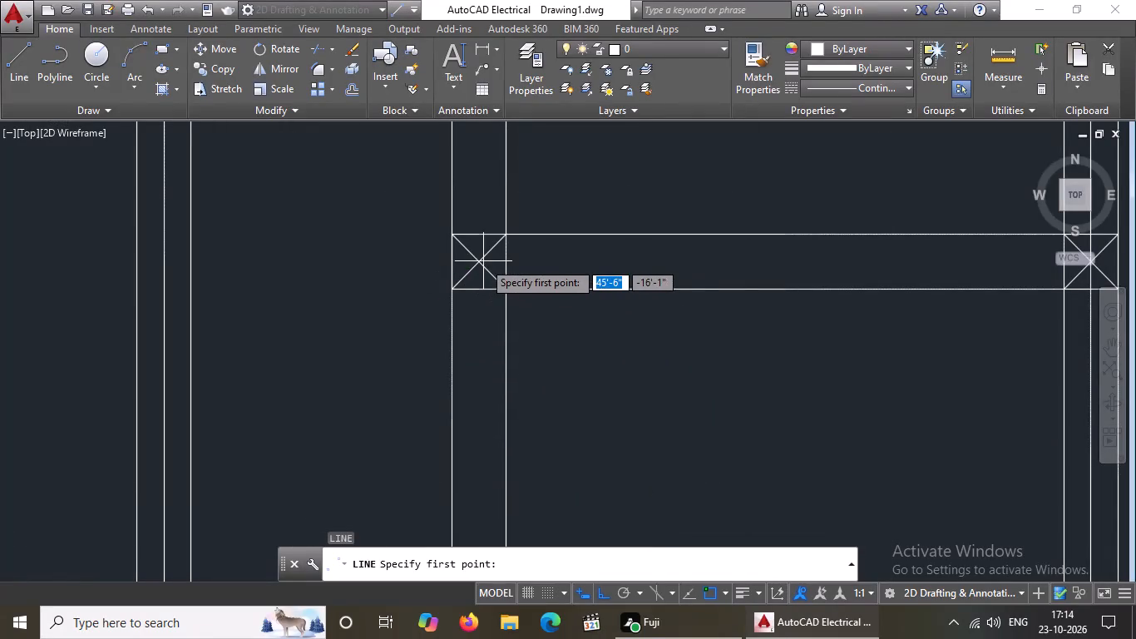
pyautogui.scroll(-4, 478, 315)
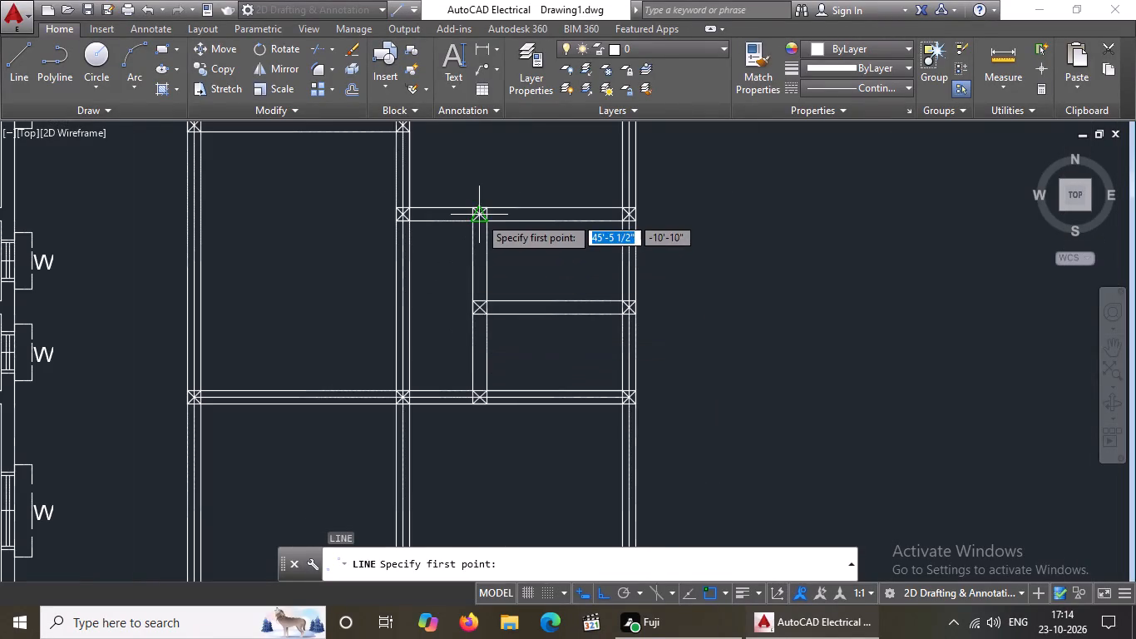
pyautogui.scroll(2, 481, 211)
pyautogui.moveTo(481, 211); pyautogui.dragTo(489, 238)
pyautogui.scroll(-4, 479, 311)
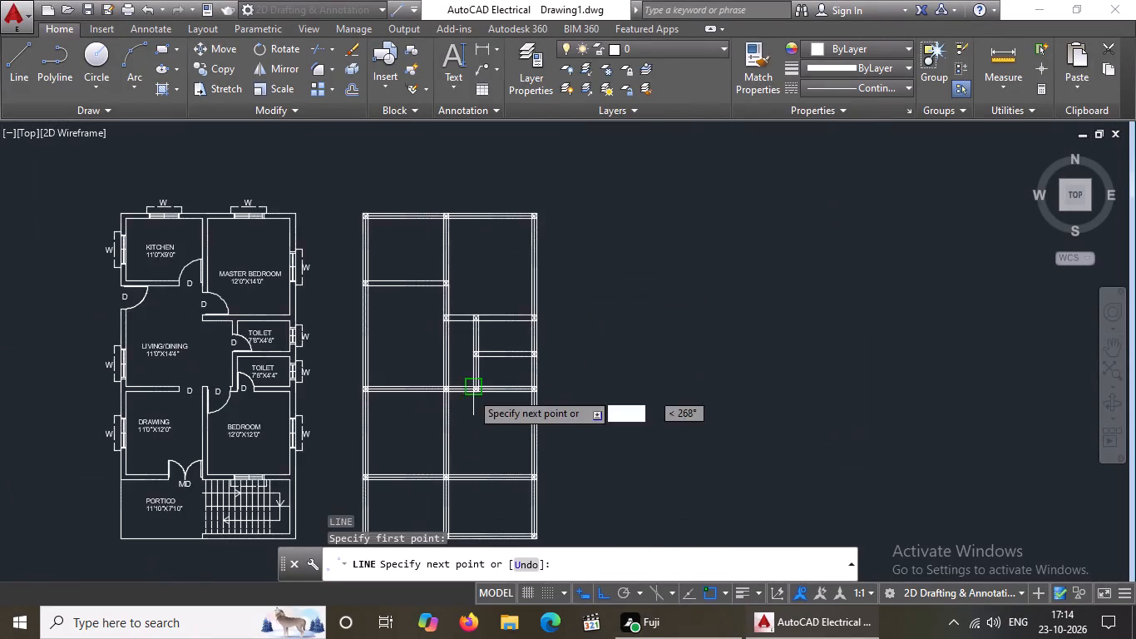
pyautogui.scroll(3, 470, 397)
pyautogui.click(490, 233)
pyautogui.scroll(-4, 489, 242)
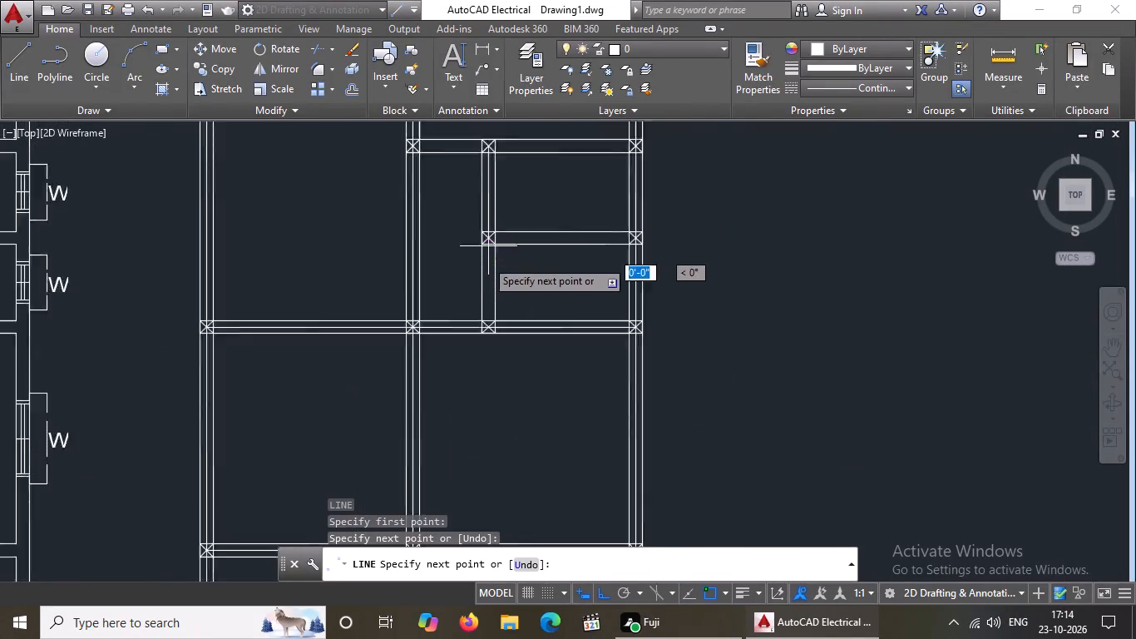
pyautogui.scroll(4, 475, 286)
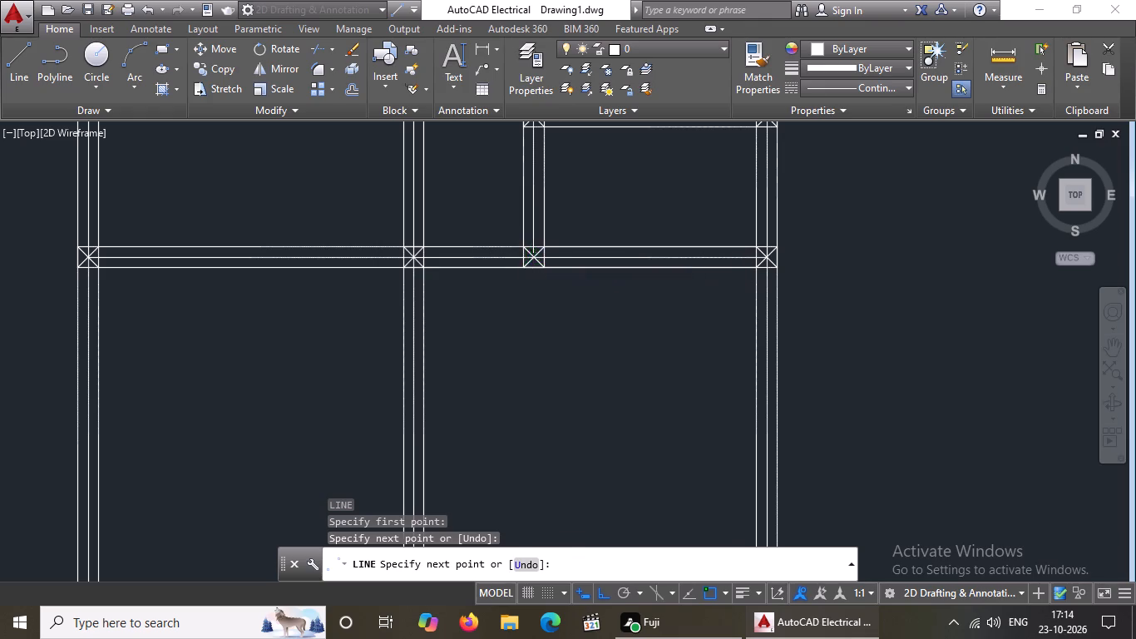
pyautogui.click(533, 253)
pyautogui.scroll(-8, 535, 256)
pyautogui.press('Escape')
# Draw a centre line along the kitchen's south wall from the west wall column to the middle wall column.
pyautogui.press('l')
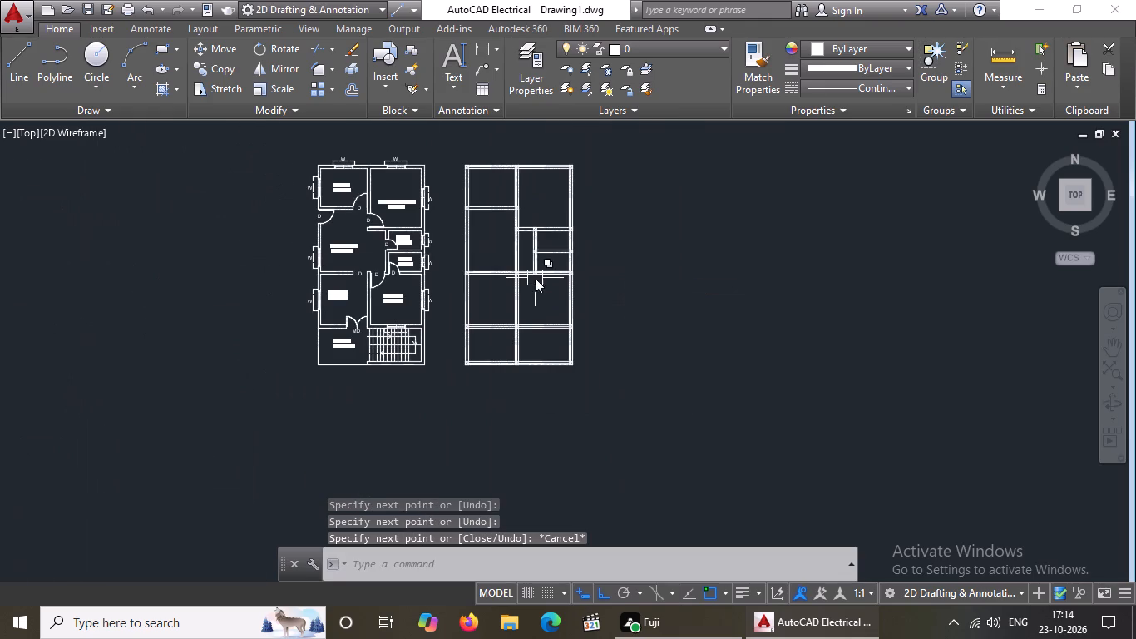
pyautogui.press('Return')
pyautogui.scroll(3, 512, 230)
pyautogui.moveTo(521, 215); pyautogui.dragTo(523, 316, button='middle')
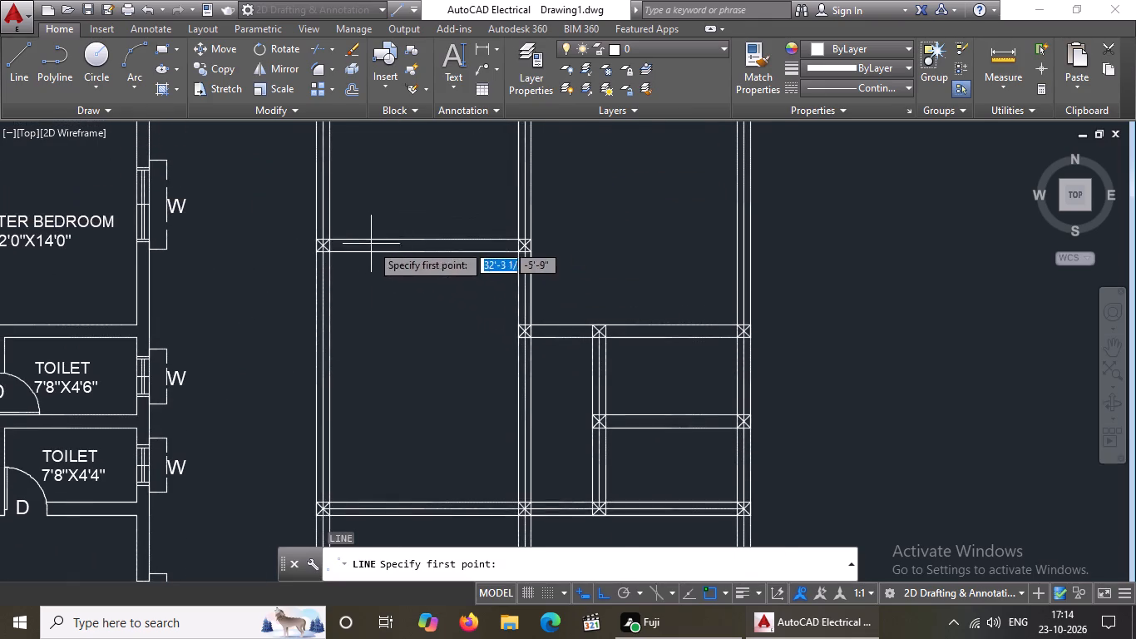
pyautogui.scroll(2, 355, 240)
pyautogui.moveTo(275, 252); pyautogui.dragTo(309, 252)
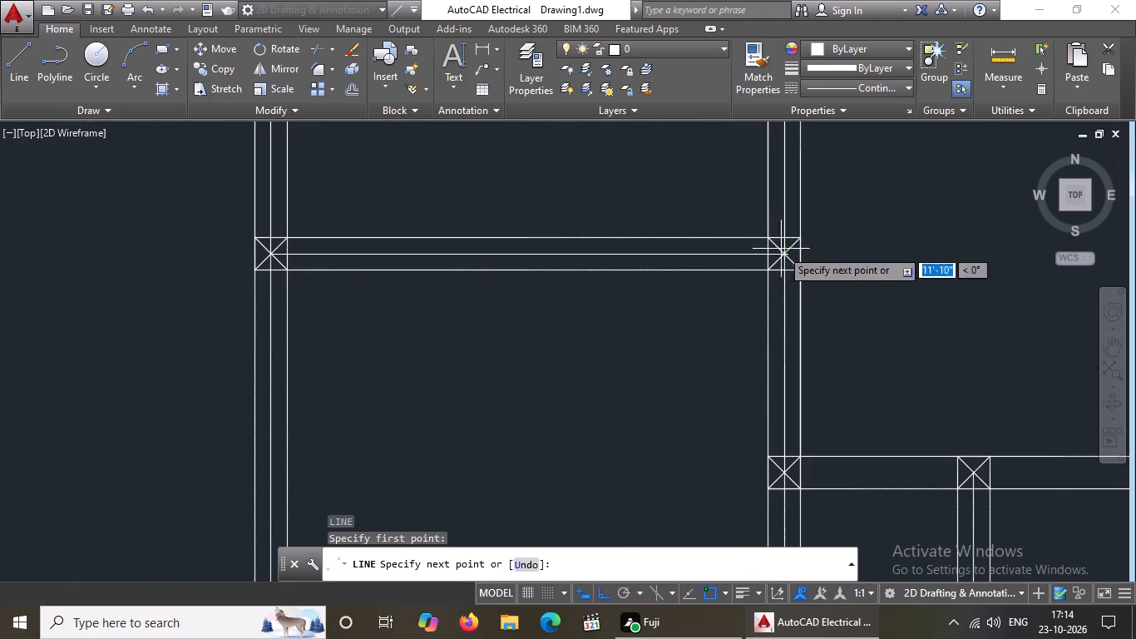
pyautogui.click(787, 250)
pyautogui.scroll(-5, 776, 253)
pyautogui.press('Escape')
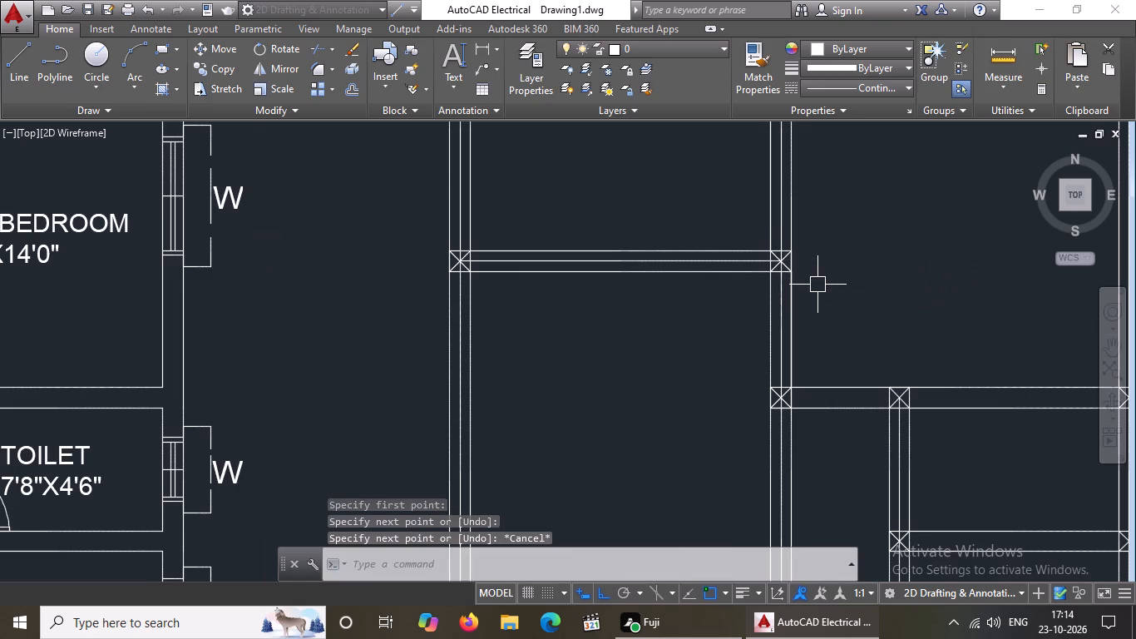
# Draw a centre line along the master bedroom's south wall from the middle wall column through the toilet wall column to the east wall column.
pyautogui.scroll(-3, 817, 285)
pyautogui.scroll(2, 884, 325)
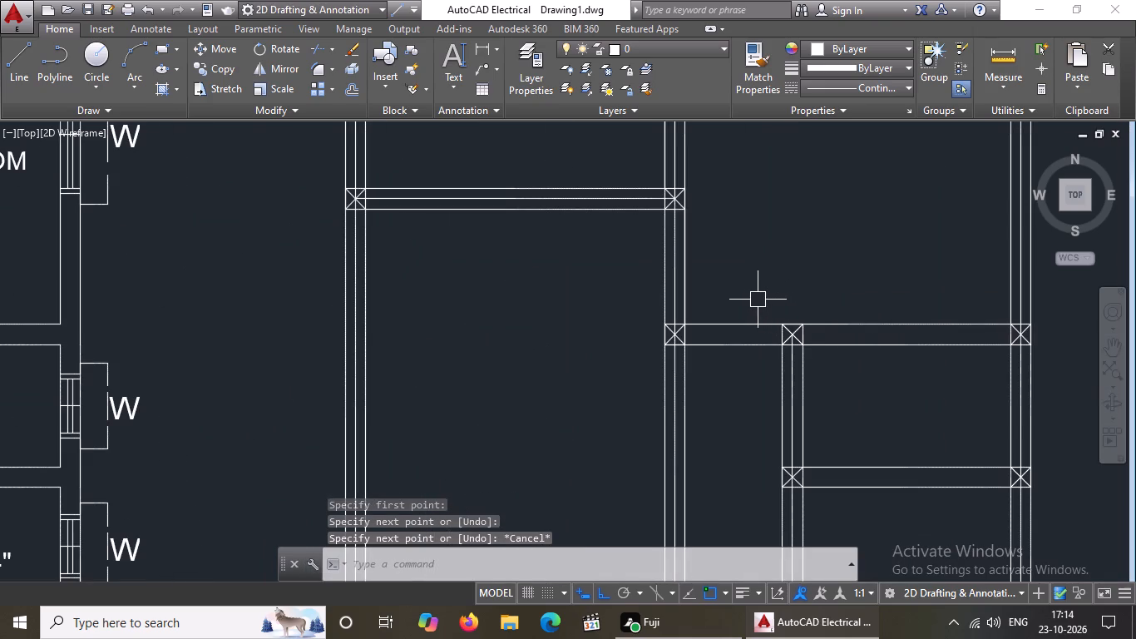
pyautogui.press('l')
pyautogui.press('Return')
pyautogui.scroll(2, 862, 313)
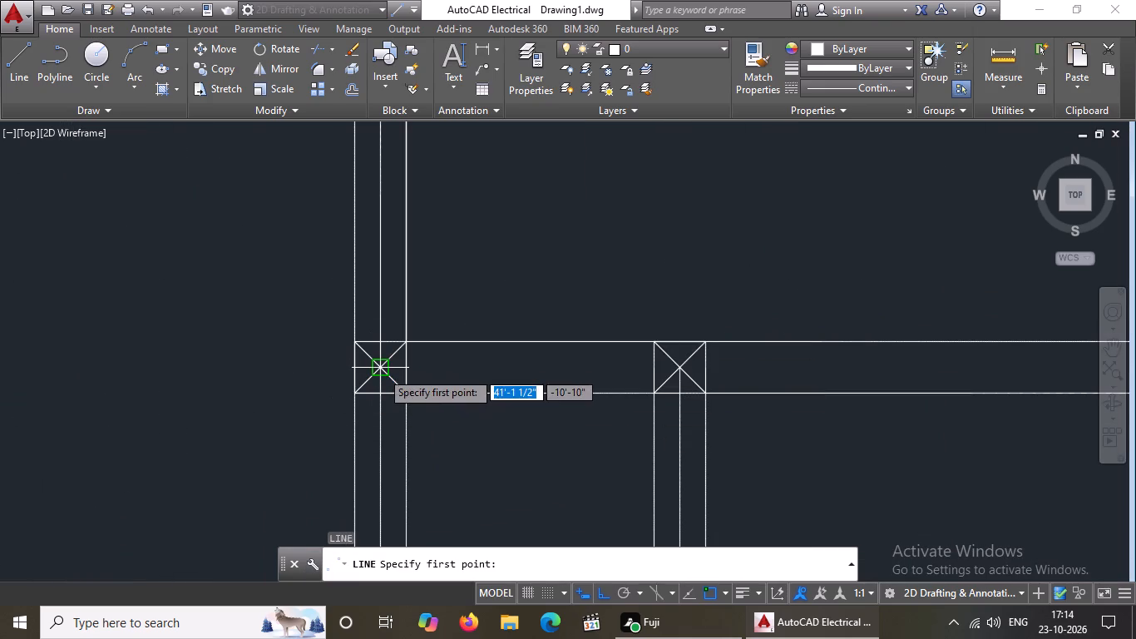
pyautogui.moveTo(381, 369); pyautogui.dragTo(397, 369)
pyautogui.click(680, 372)
pyautogui.scroll(-5, 679, 371)
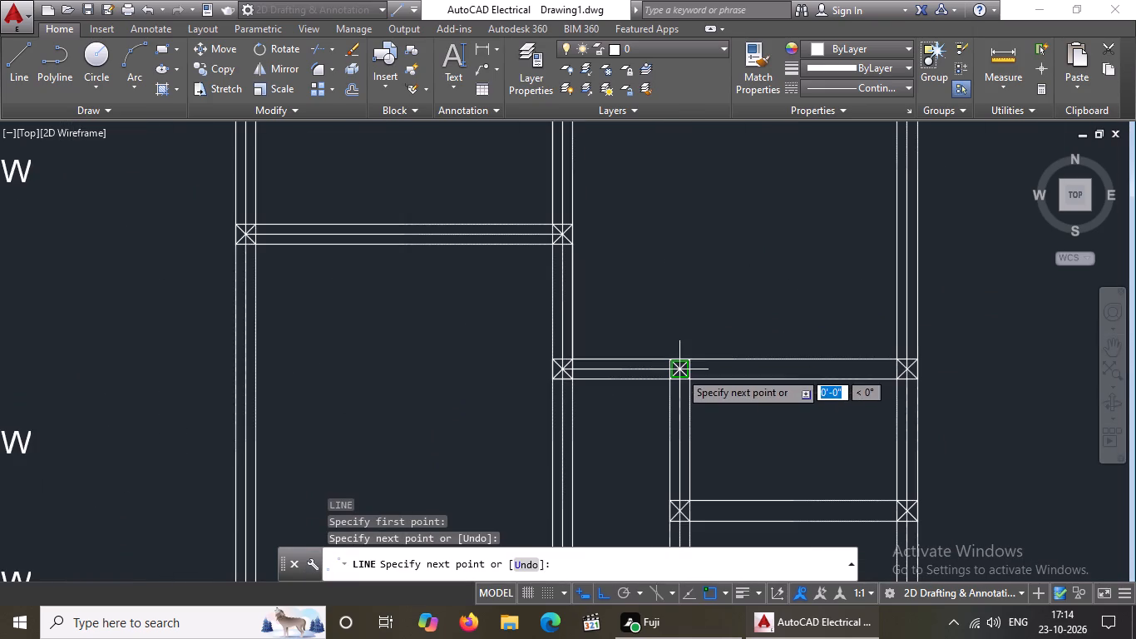
pyautogui.scroll(4, 926, 373)
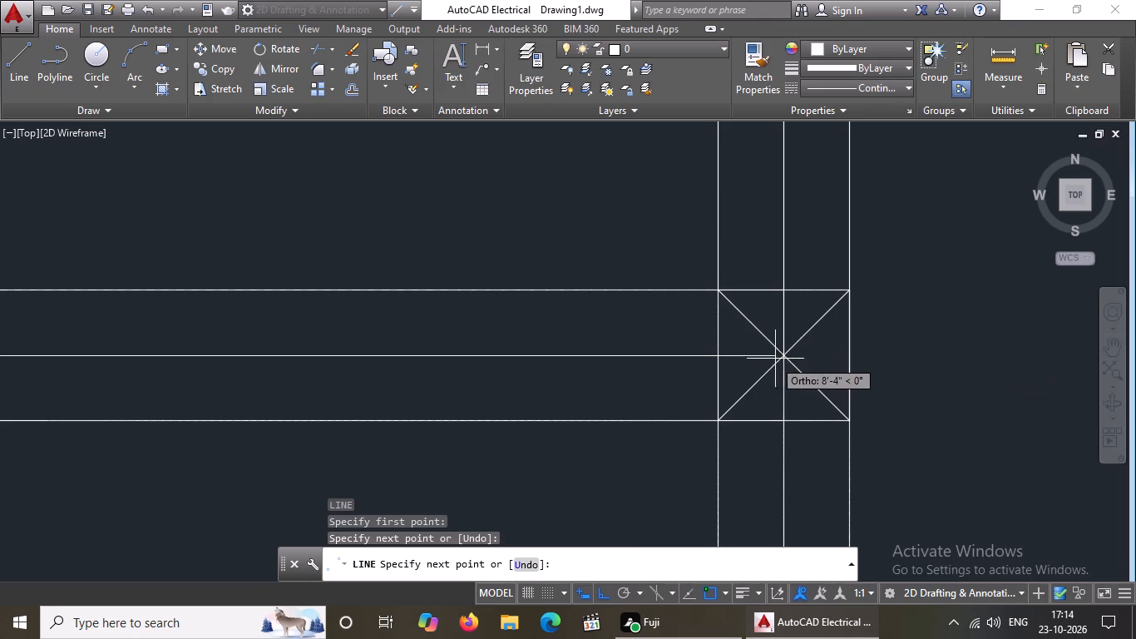
pyautogui.click(783, 356)
pyautogui.scroll(-8, 748, 348)
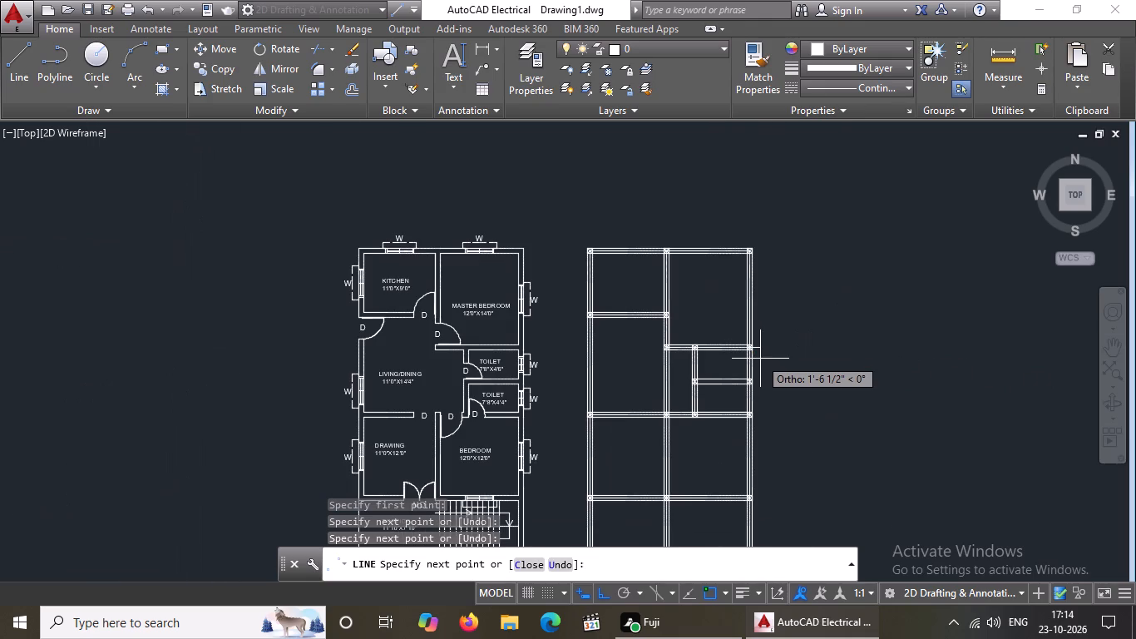
pyautogui.press('Escape')
# Draw a centre line along the wall between the two toilets from its west column to the east wall column.
pyautogui.press('l')
pyautogui.press('Return')
pyautogui.scroll(4, 739, 367)
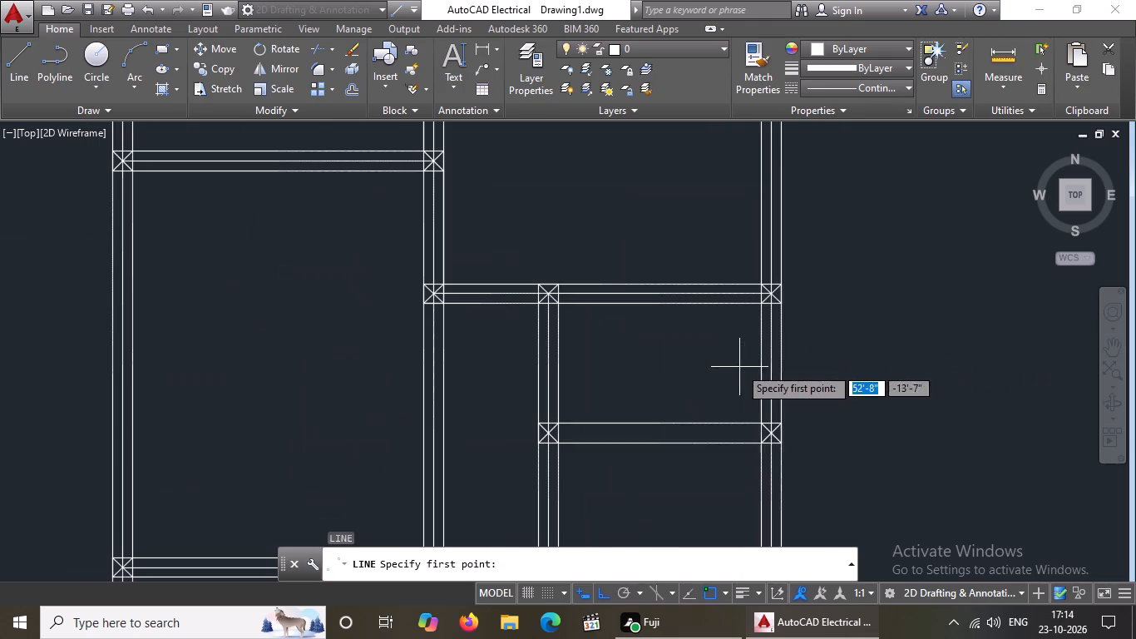
pyautogui.scroll(3, 558, 433)
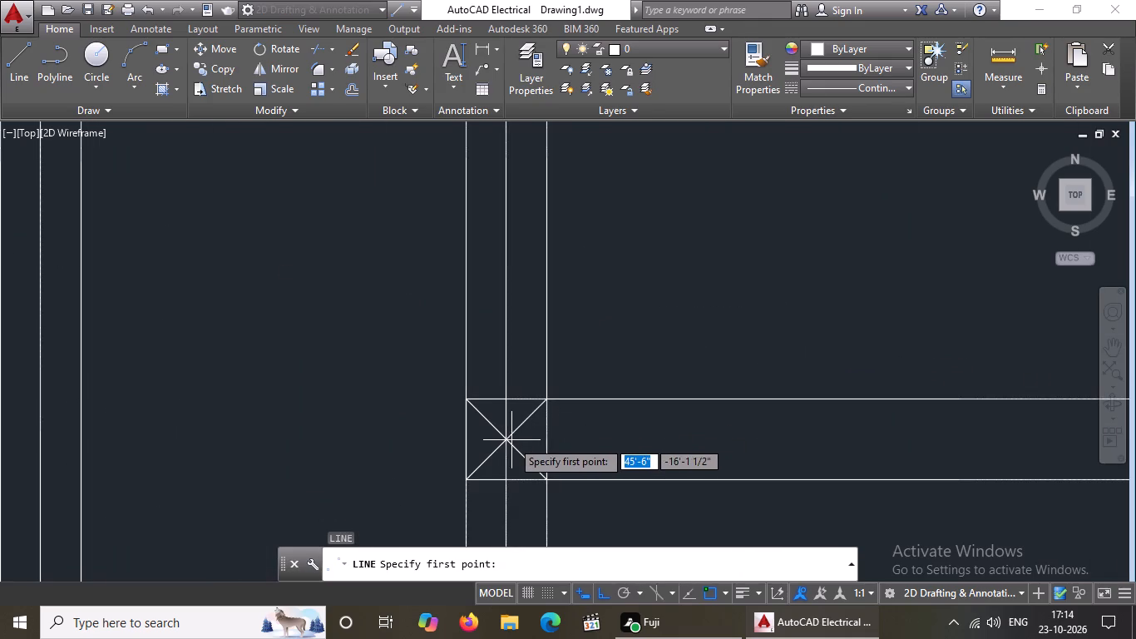
pyautogui.click(502, 440)
pyautogui.scroll(-3, 580, 414)
pyautogui.scroll(2, 776, 428)
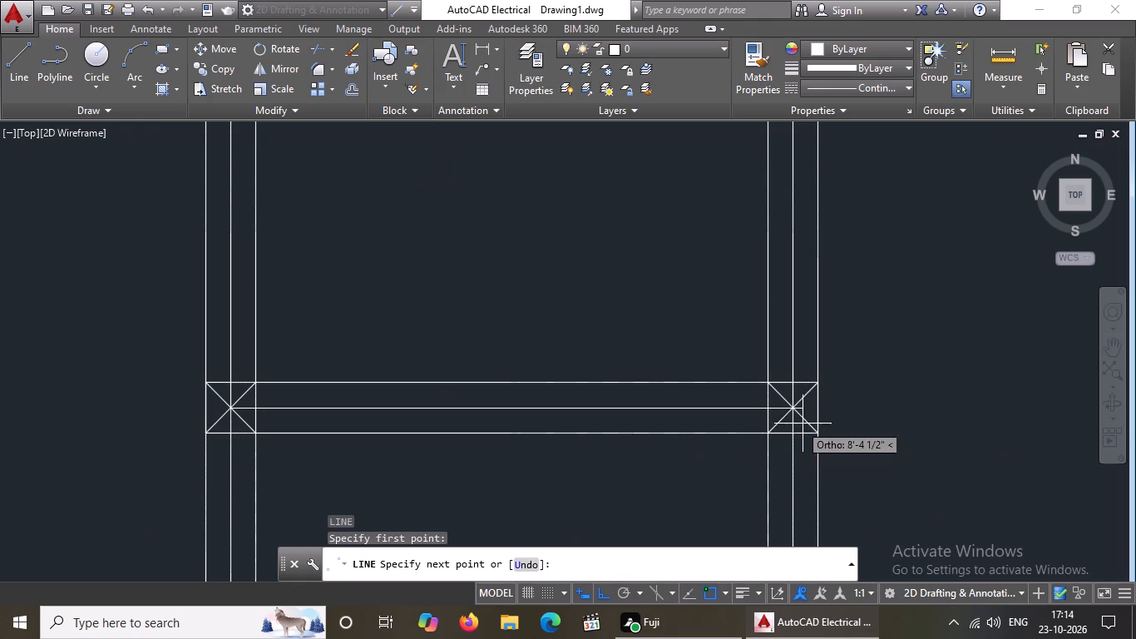
pyautogui.click(788, 414)
pyautogui.scroll(-6, 788, 413)
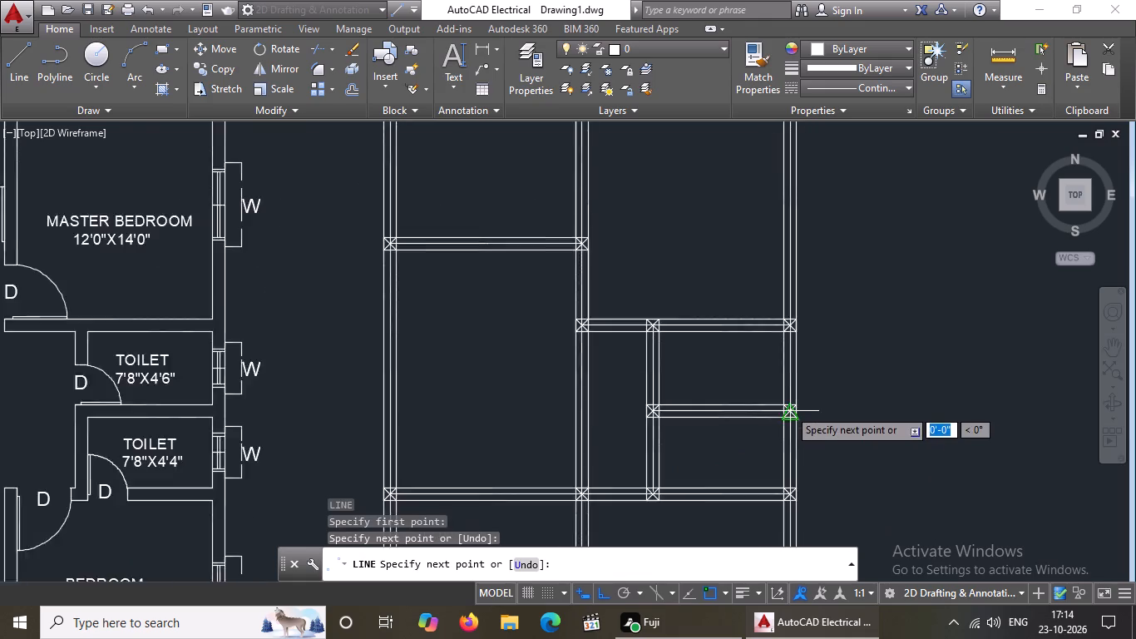
pyautogui.scroll(-2, 788, 409)
pyautogui.press('Escape')
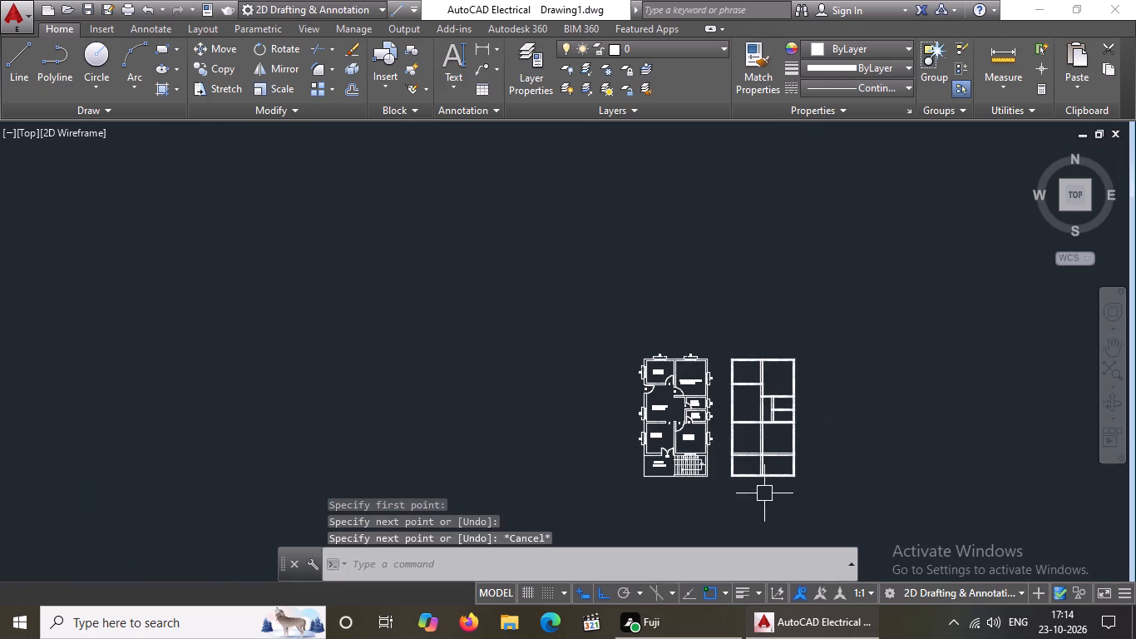
# Set the linetype of the outer south wall's centre line between the west and middle columns to ACAD_ISO02W100.
pyautogui.scroll(3, 764, 492)
pyautogui.moveTo(728, 446); pyautogui.dragTo(704, 567, button='middle')
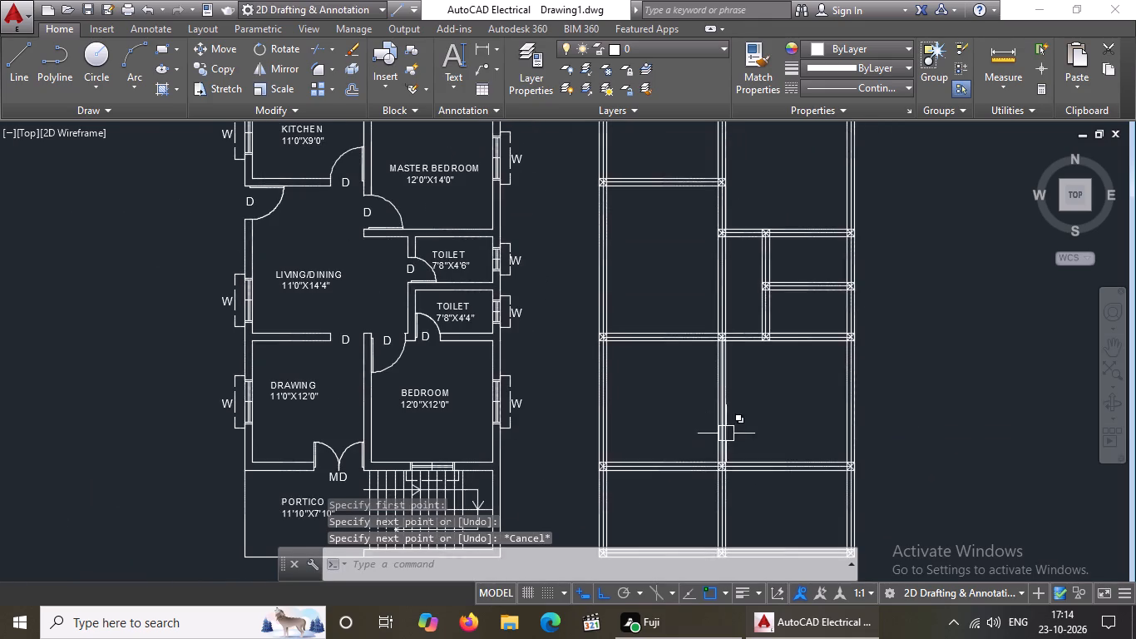
pyautogui.scroll(-1, 729, 467)
pyautogui.moveTo(729, 503); pyautogui.dragTo(729, 525, button='middle')
pyautogui.scroll(1, 738, 489)
pyautogui.moveTo(729, 473); pyautogui.dragTo(699, 348, button='middle')
pyautogui.scroll(1, 701, 424)
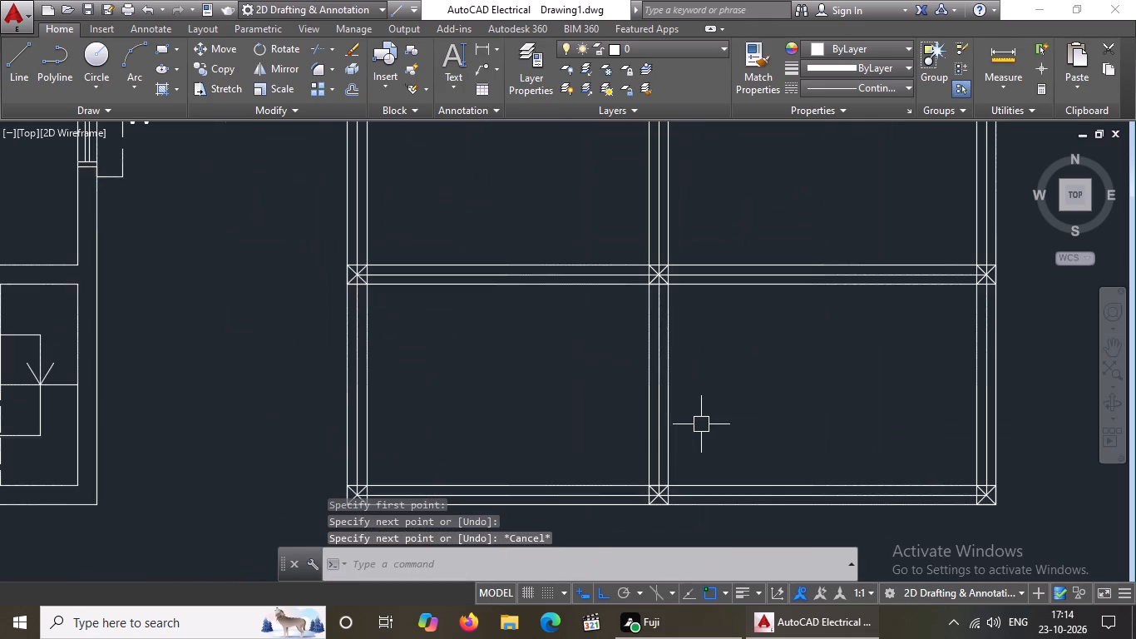
pyautogui.scroll(1, 701, 424)
pyautogui.scroll(-2, 688, 446)
pyautogui.scroll(2, 656, 483)
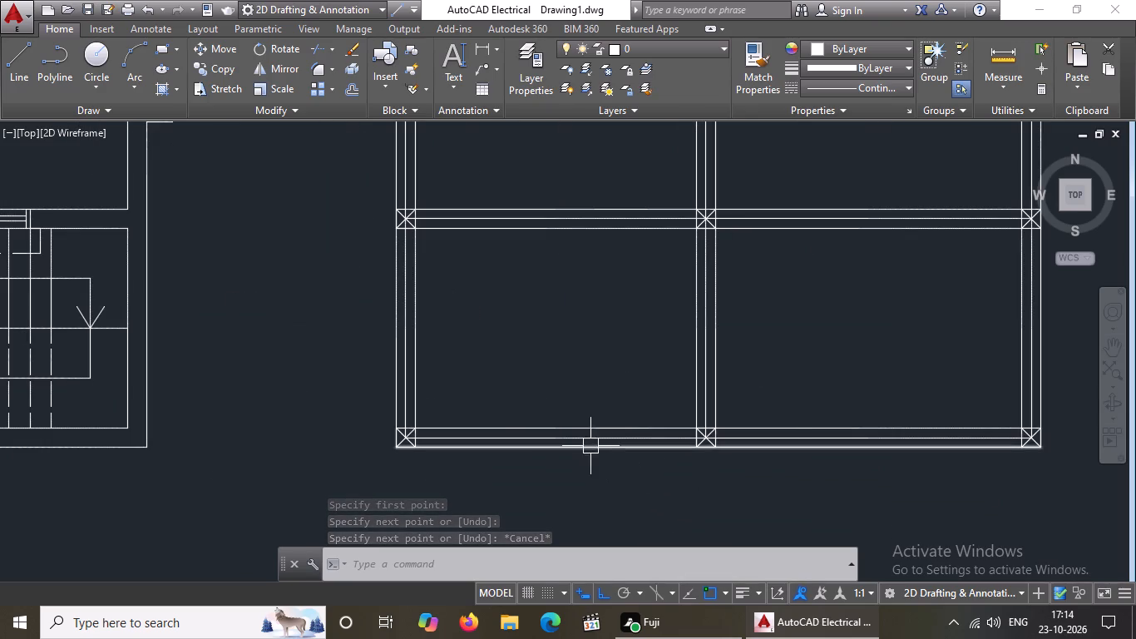
pyautogui.scroll(2, 547, 428)
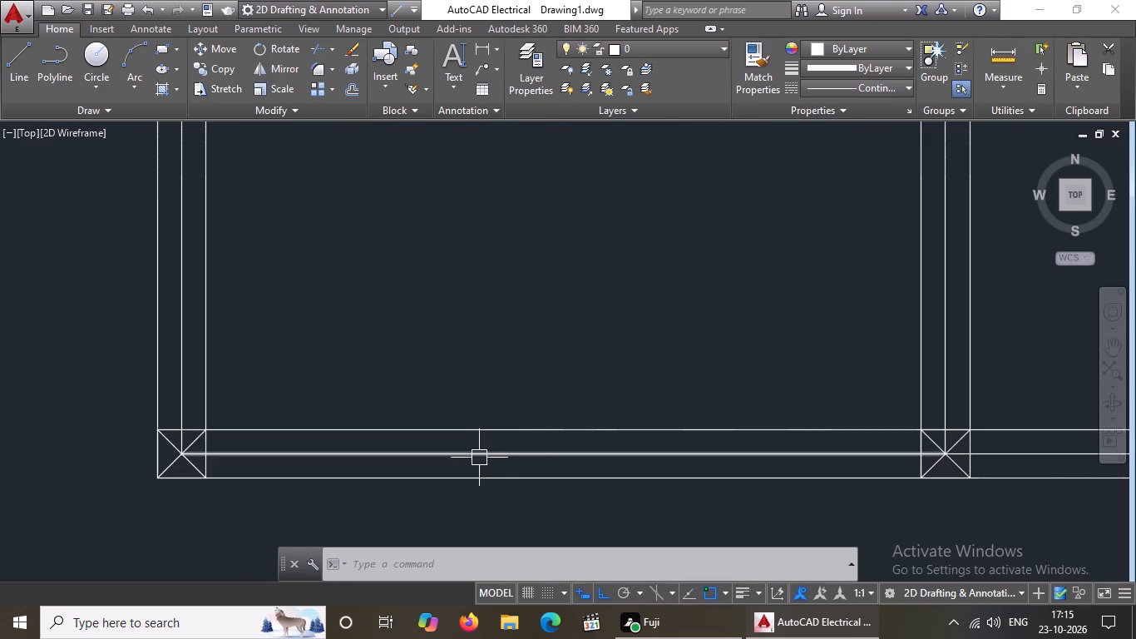
pyautogui.click(472, 459)
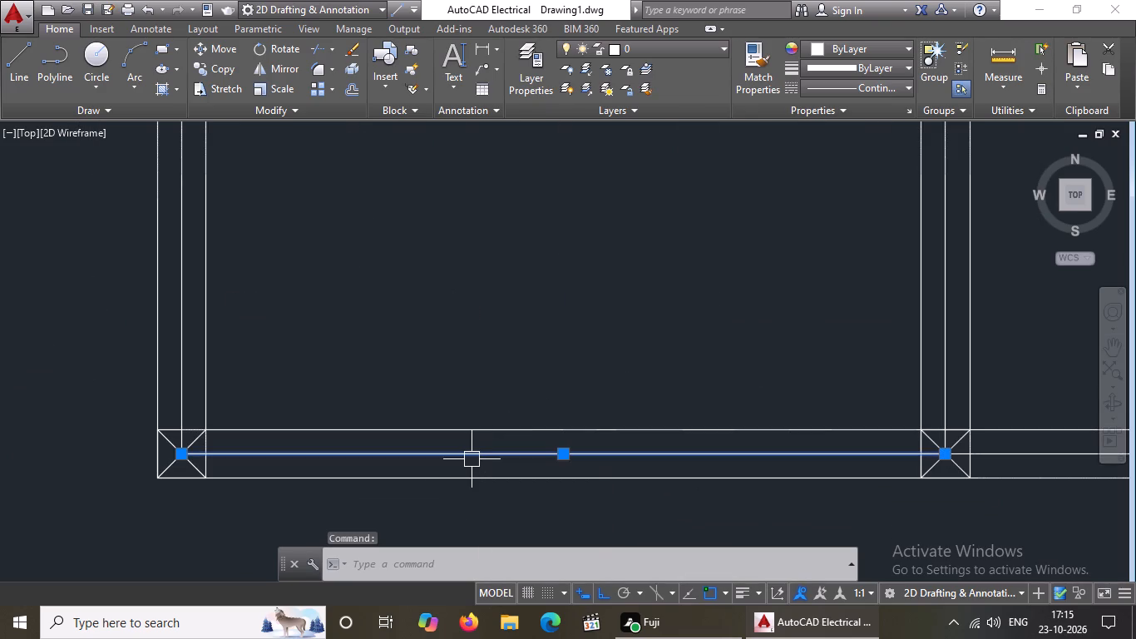
pyautogui.scroll(-4, 472, 458)
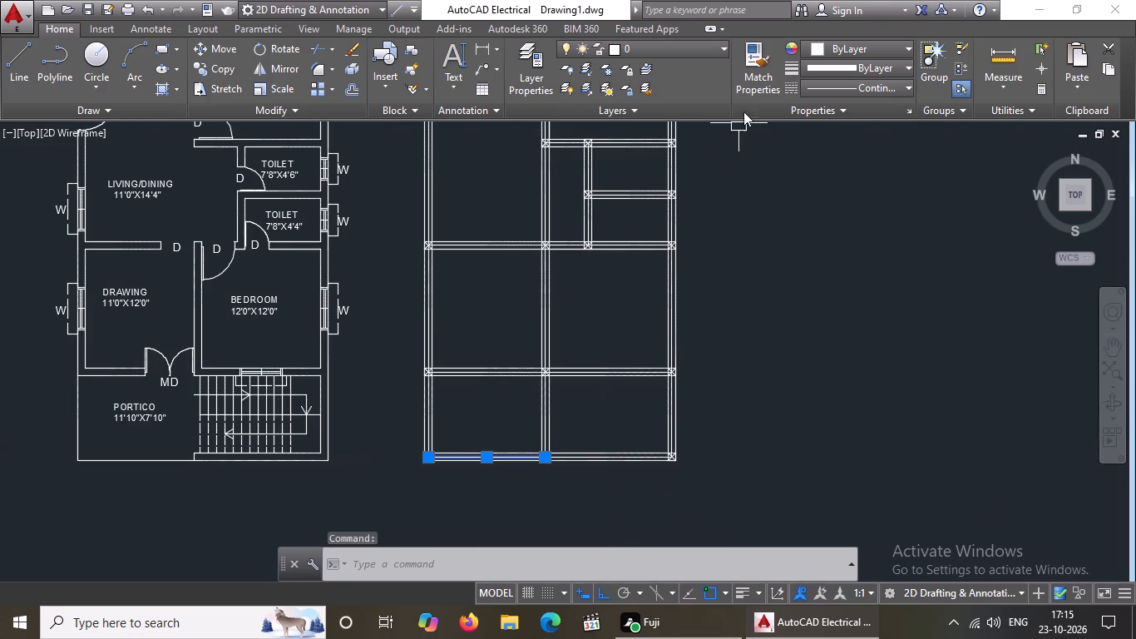
pyautogui.click(810, 85)
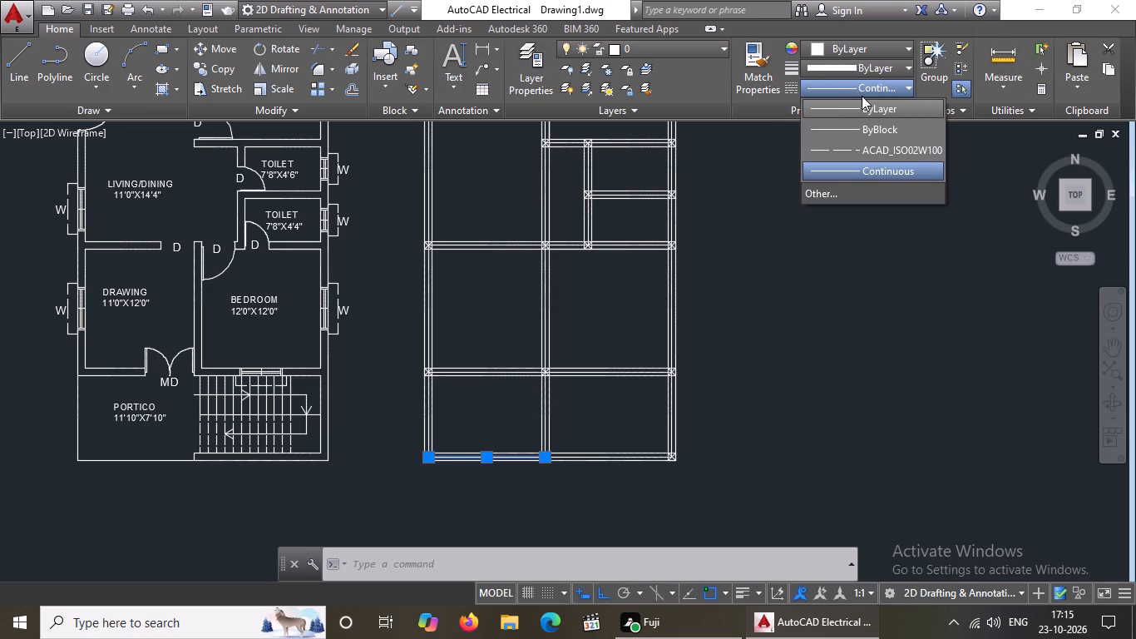
pyautogui.click(837, 151)
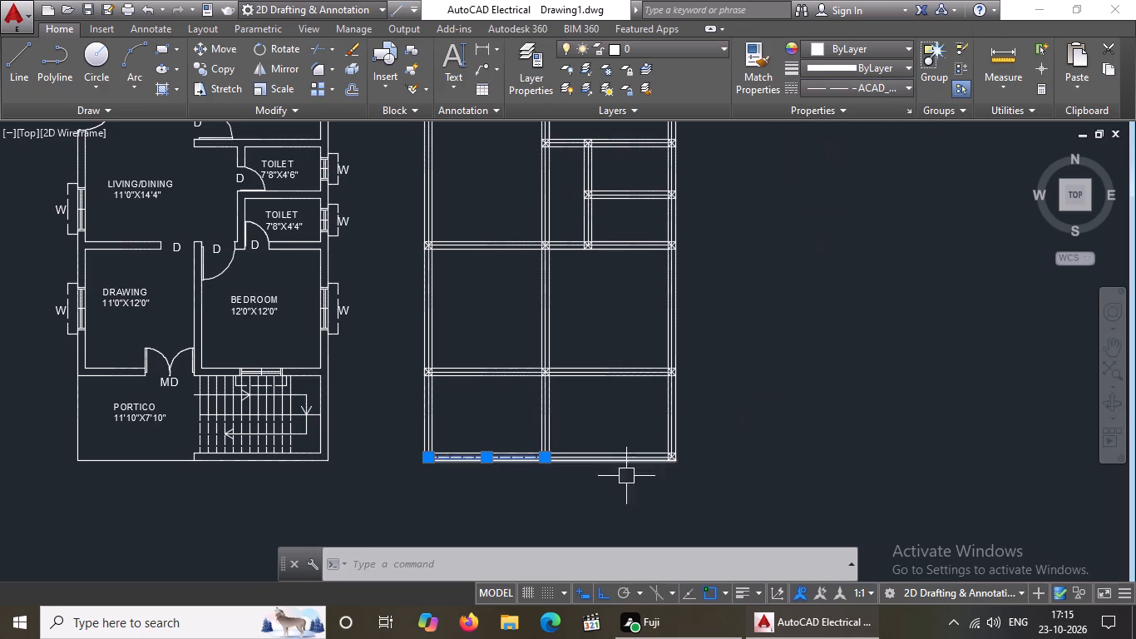
# Set the linetype of the outer south wall's centre line between the middle and east columns to ACAD_ISO02W100.
pyautogui.scroll(3, 580, 470)
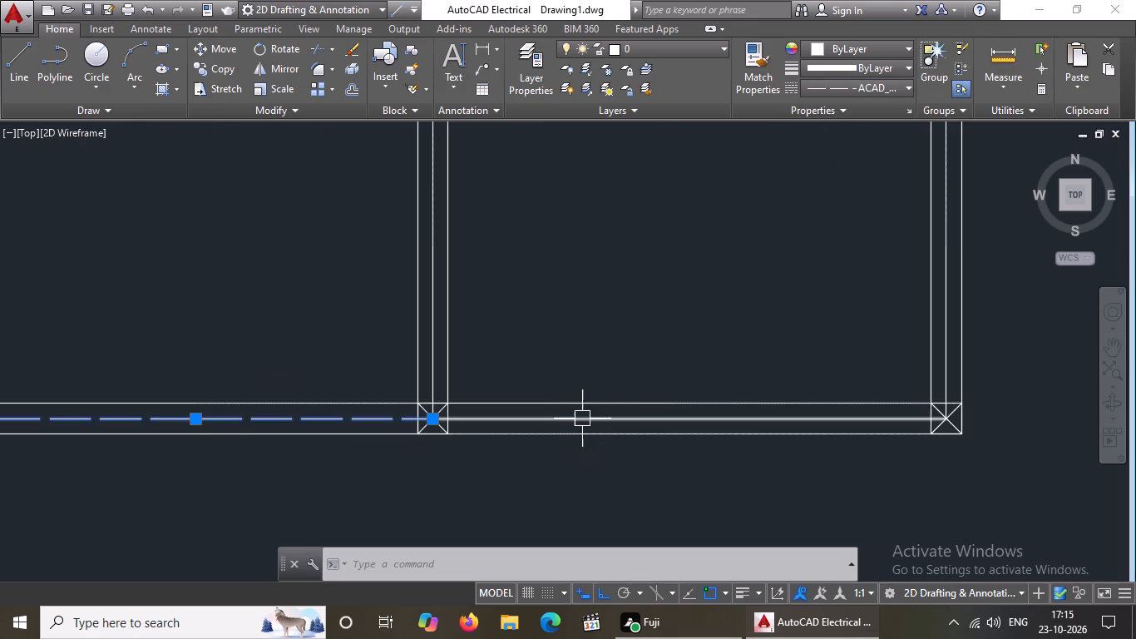
pyautogui.click(581, 421)
pyautogui.scroll(-5, 403, 291)
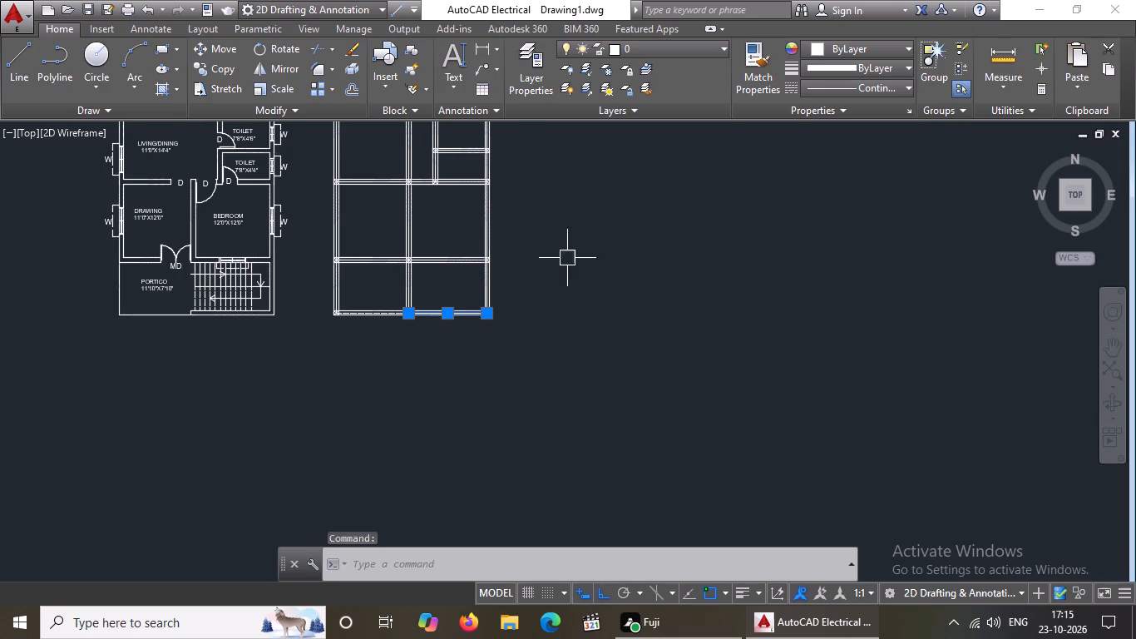
pyautogui.scroll(2, 324, 250)
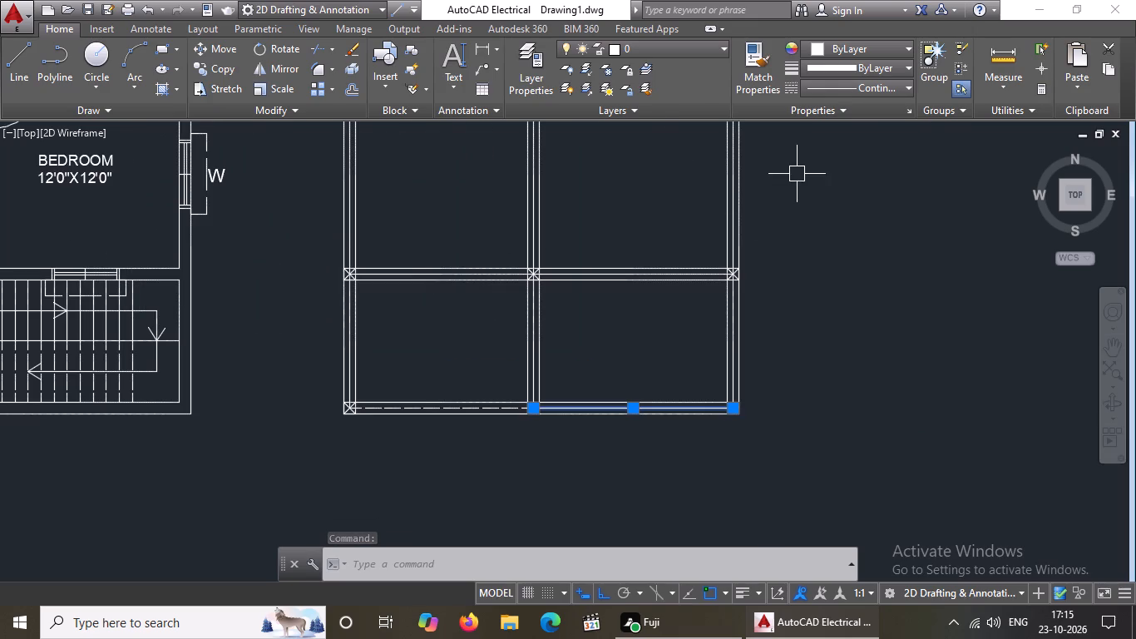
pyautogui.click(845, 83)
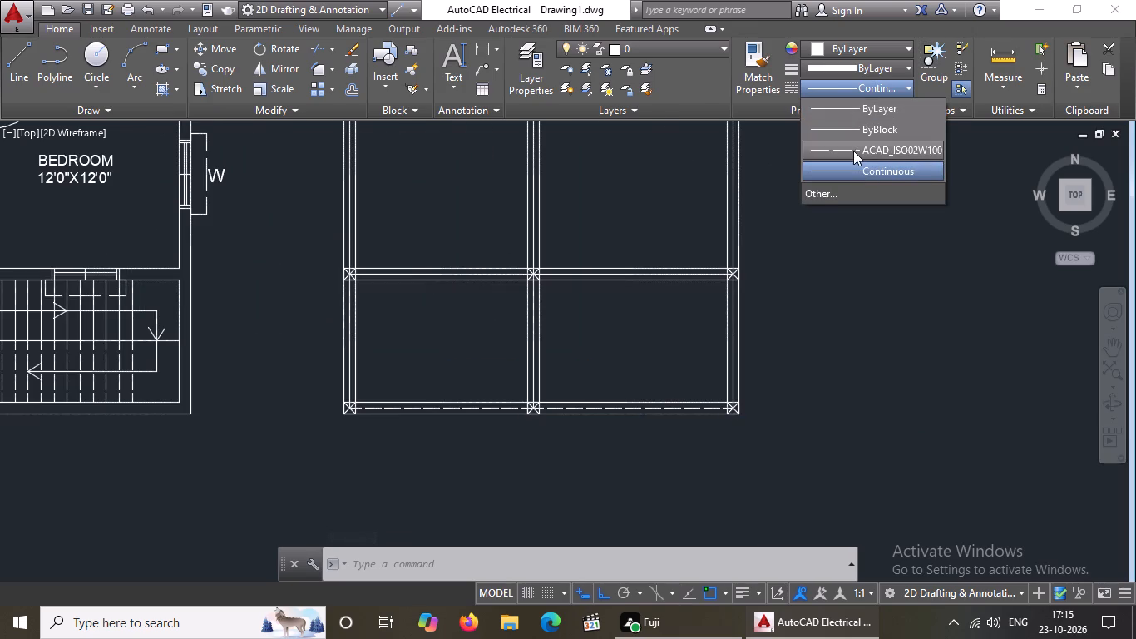
pyautogui.click(853, 150)
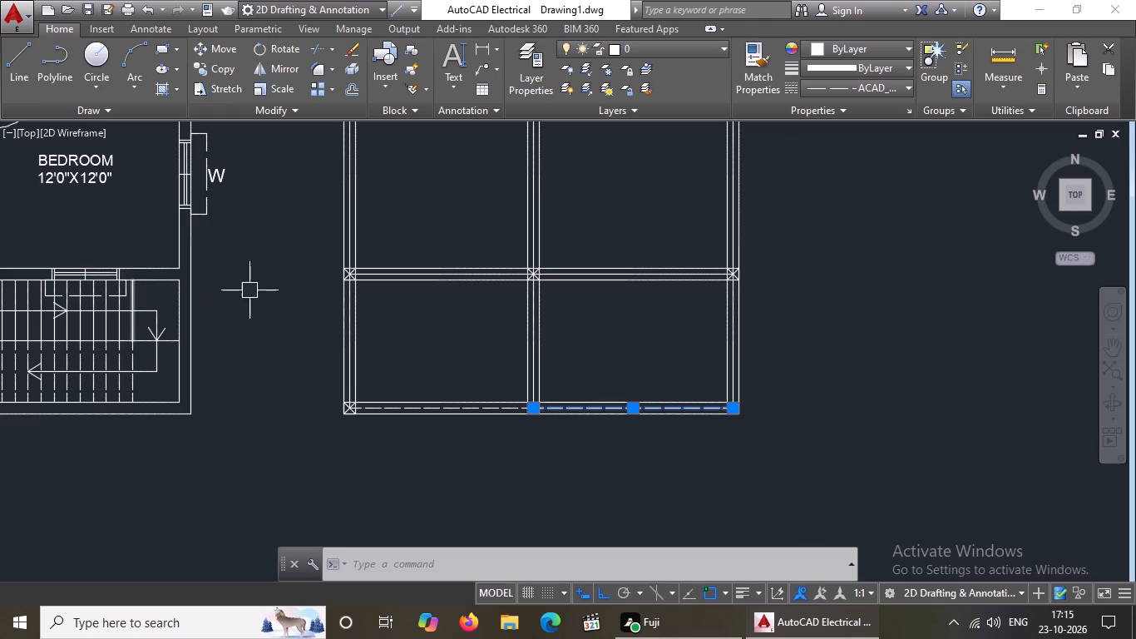
# Change both centre lines along the drawing room and bedroom's south wall to the ACAD_ISO02W100 linetype.
pyautogui.scroll(4, 389, 256)
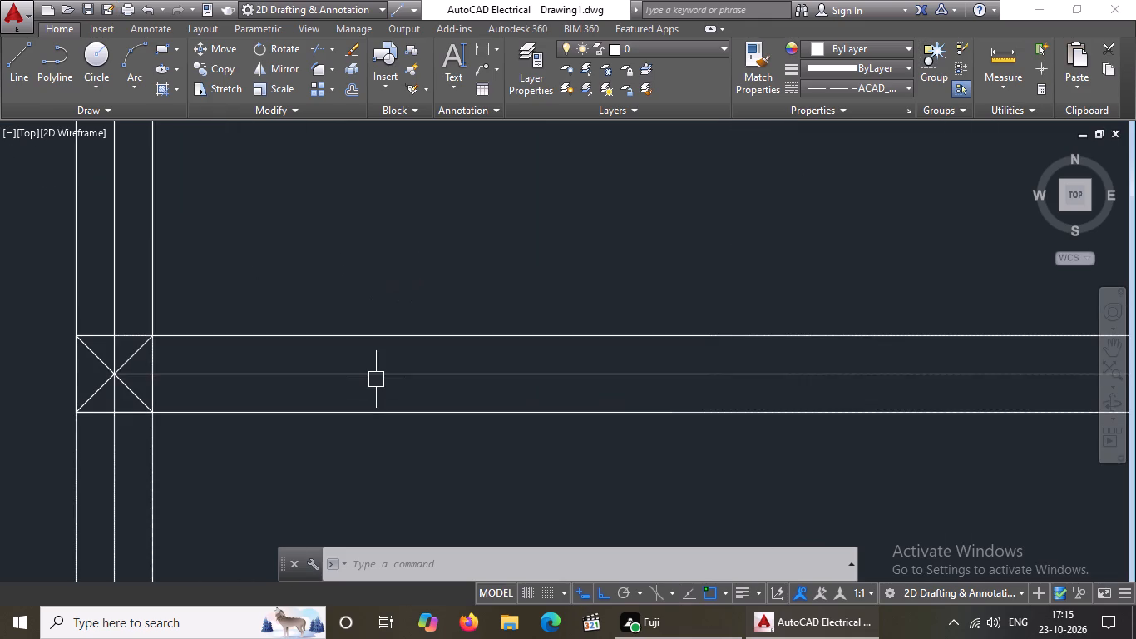
pyautogui.click(376, 378)
pyautogui.moveTo(864, 81); pyautogui.dragTo(864, 82)
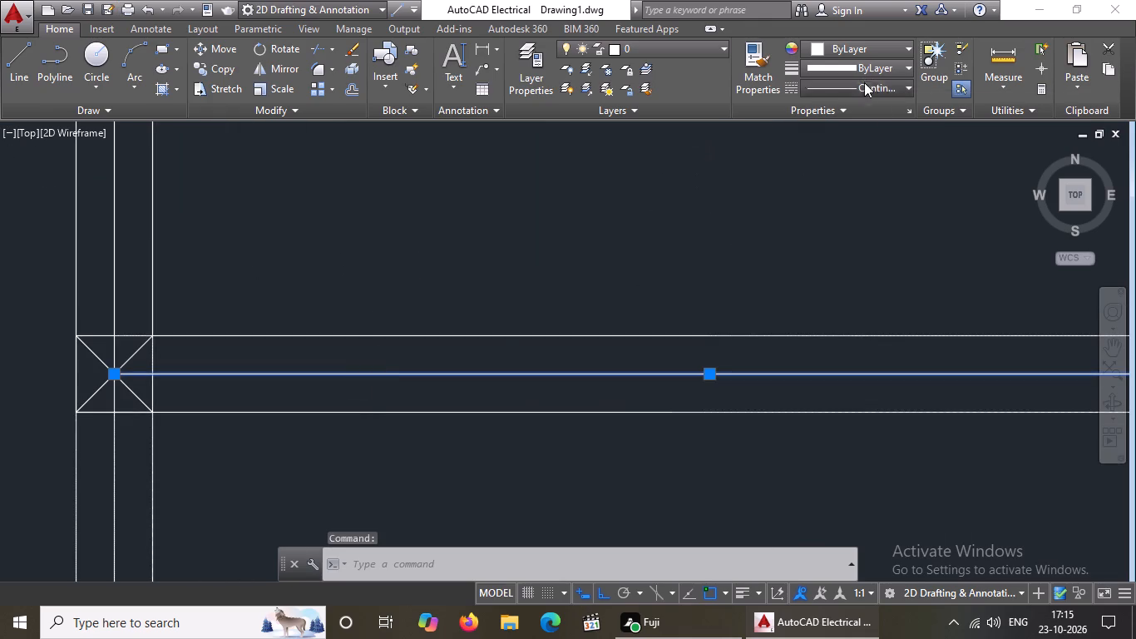
pyautogui.moveTo(864, 82); pyautogui.dragTo(869, 93)
pyautogui.click(851, 151)
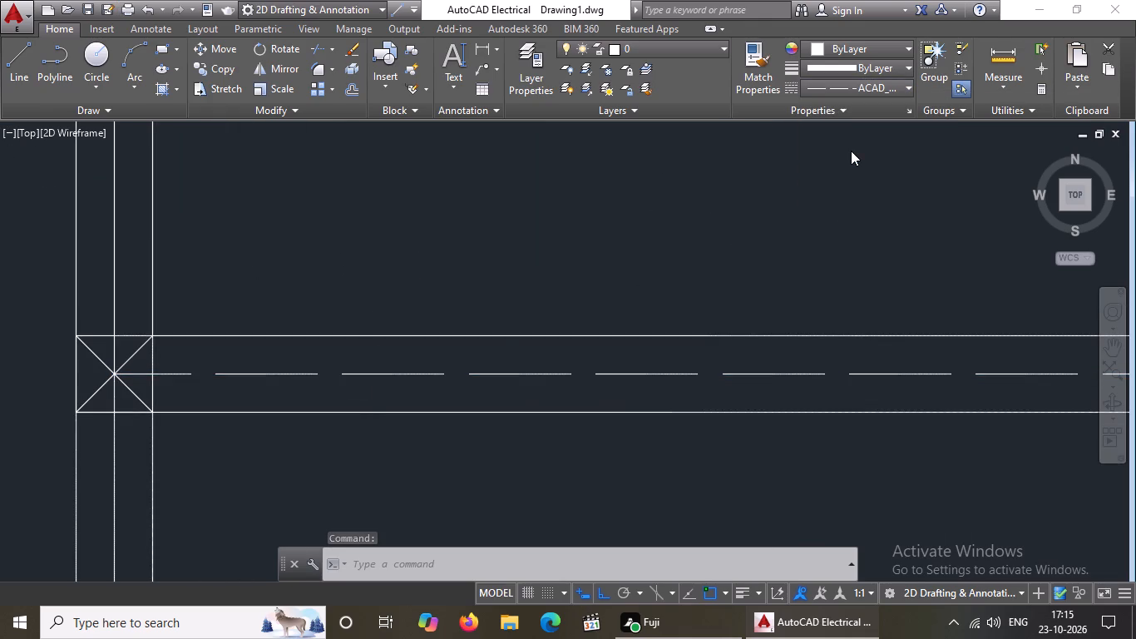
pyautogui.scroll(-6, 653, 347)
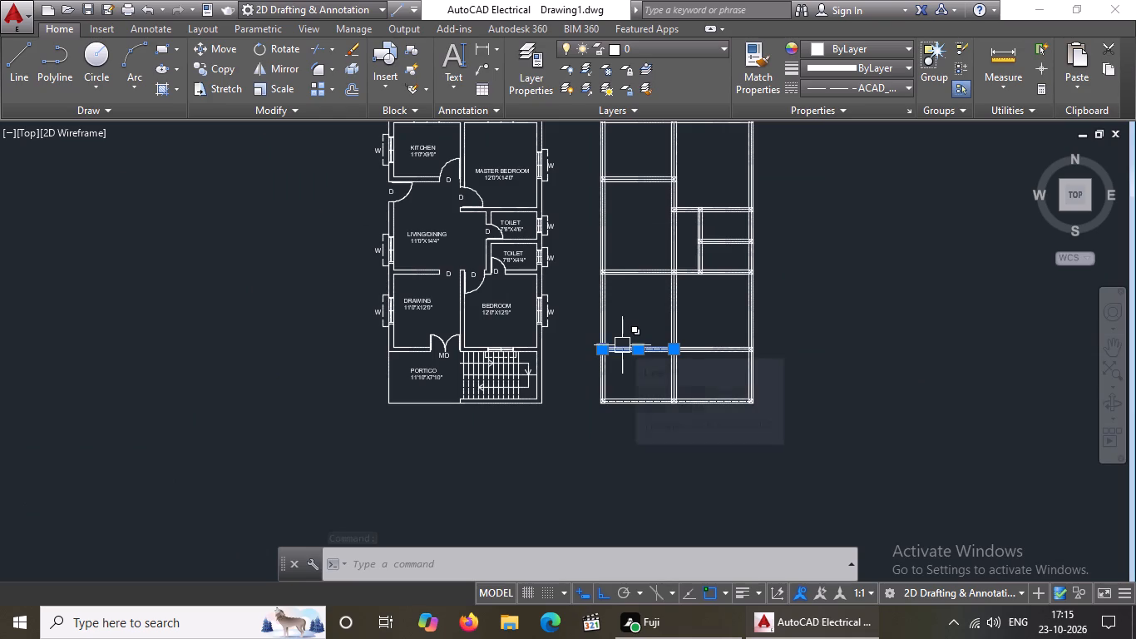
pyautogui.scroll(3, 723, 370)
pyautogui.click(622, 285)
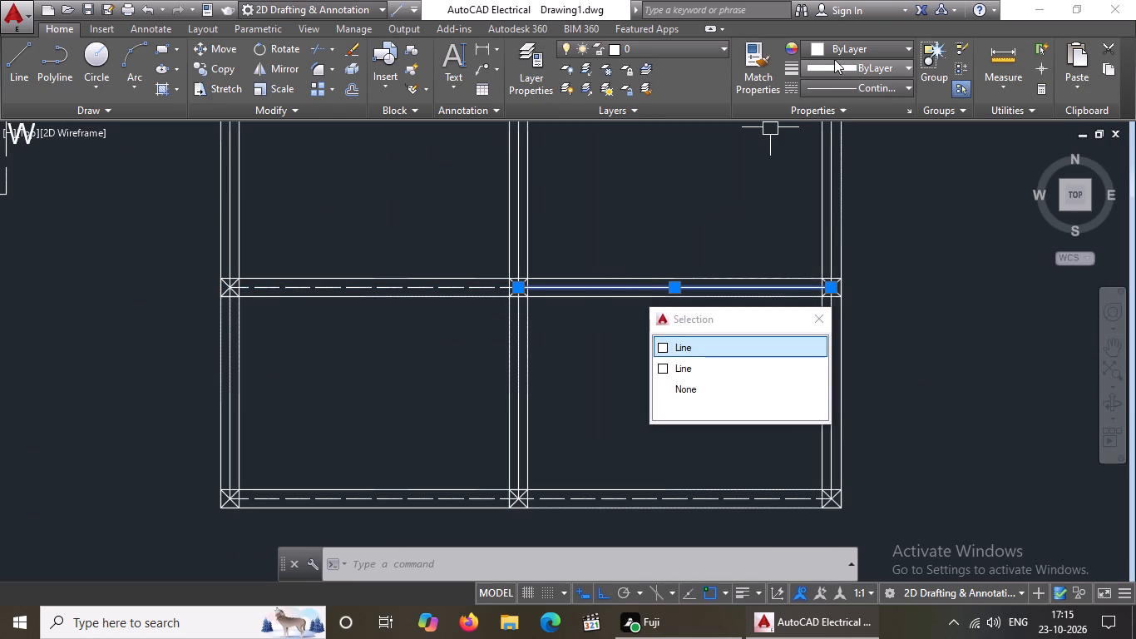
pyautogui.click(853, 85)
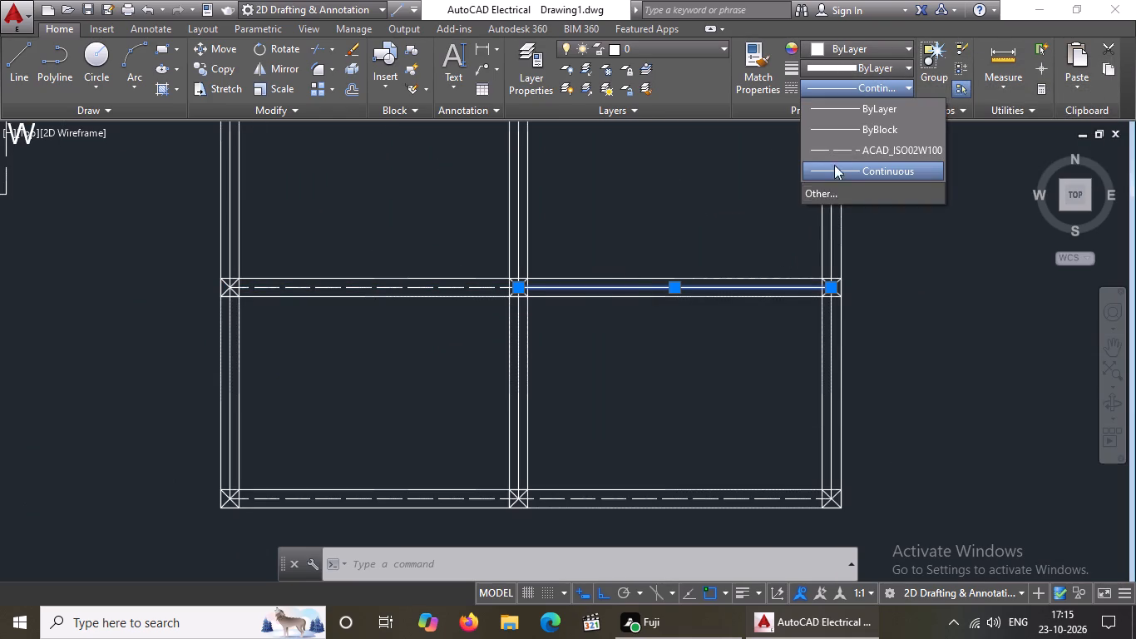
pyautogui.click(839, 147)
# Change the centre line along the drawing room's north wall, from west to middle column, to the ACAD_ISO02W100 linetype.
pyautogui.scroll(-5, 610, 380)
pyautogui.scroll(3, 600, 321)
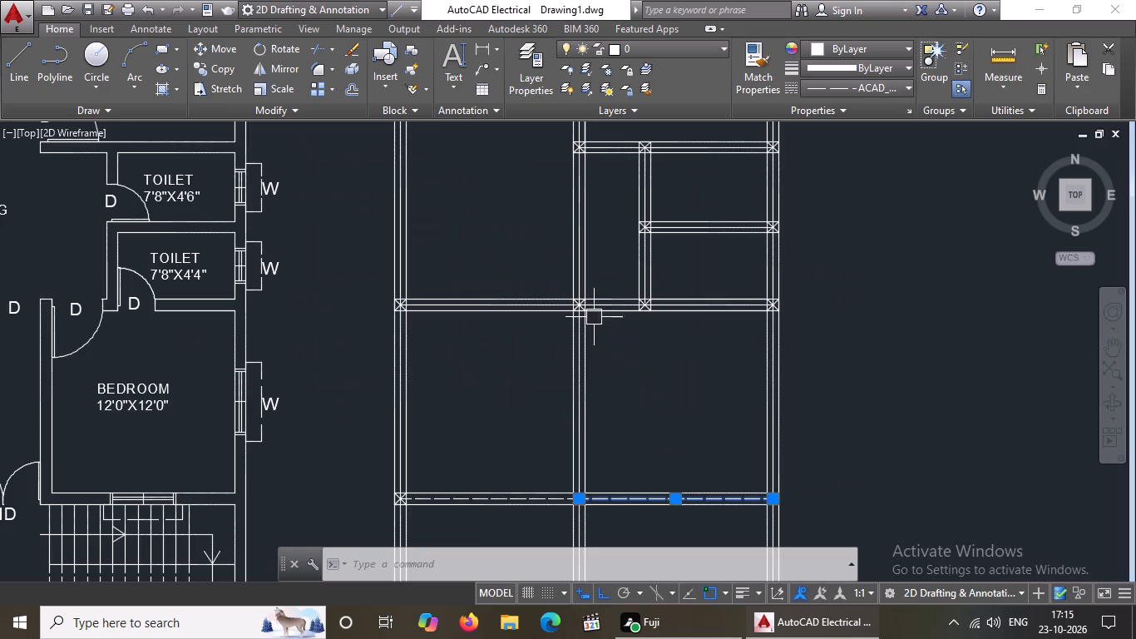
pyautogui.scroll(2, 472, 285)
pyautogui.click(510, 334)
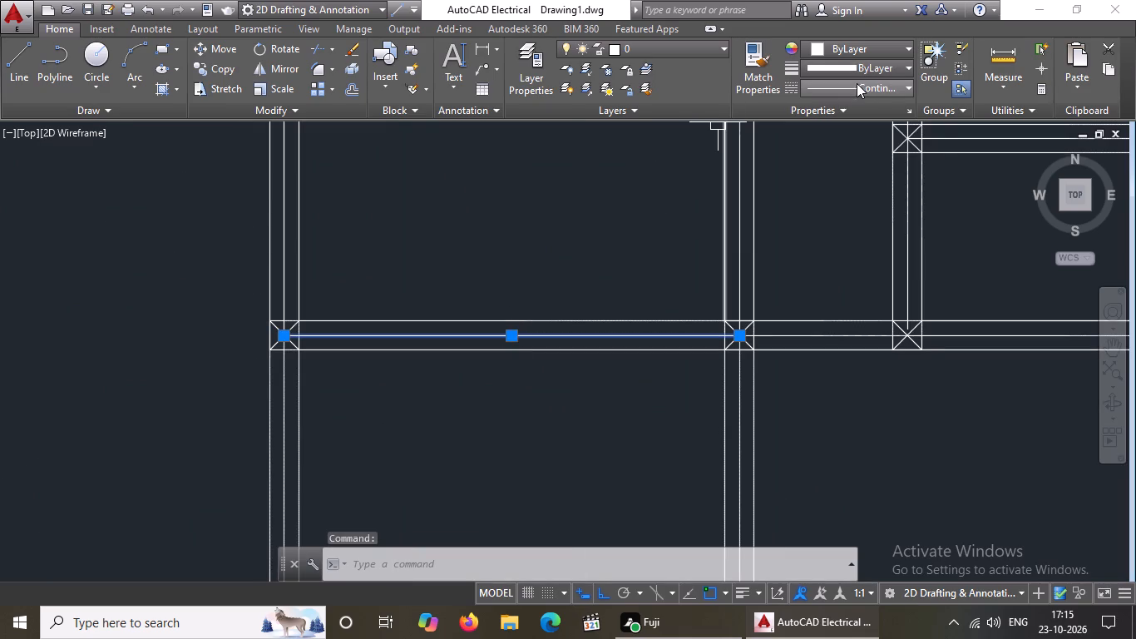
pyautogui.click(857, 84)
pyautogui.click(834, 152)
# Change both centre lines along the bedroom's north wall, either side of the toilet wall column, to the ACAD_ISO02W100 linetype.
pyautogui.scroll(-4, 547, 386)
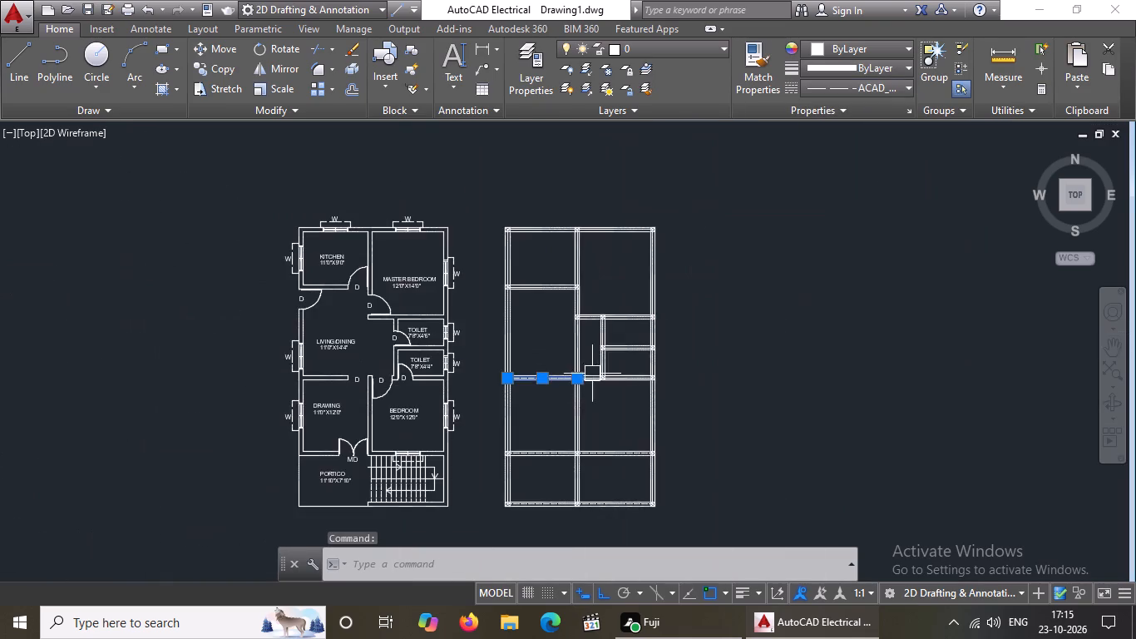
pyautogui.scroll(4, 598, 371)
pyautogui.scroll(2, 530, 452)
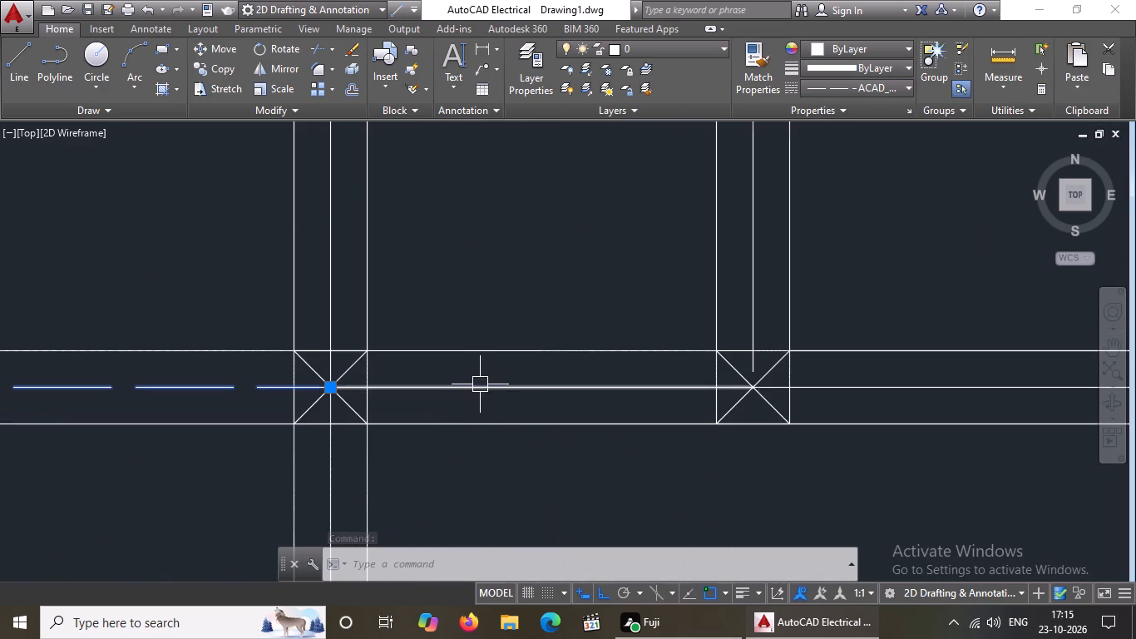
pyautogui.click(480, 384)
pyautogui.click(818, 83)
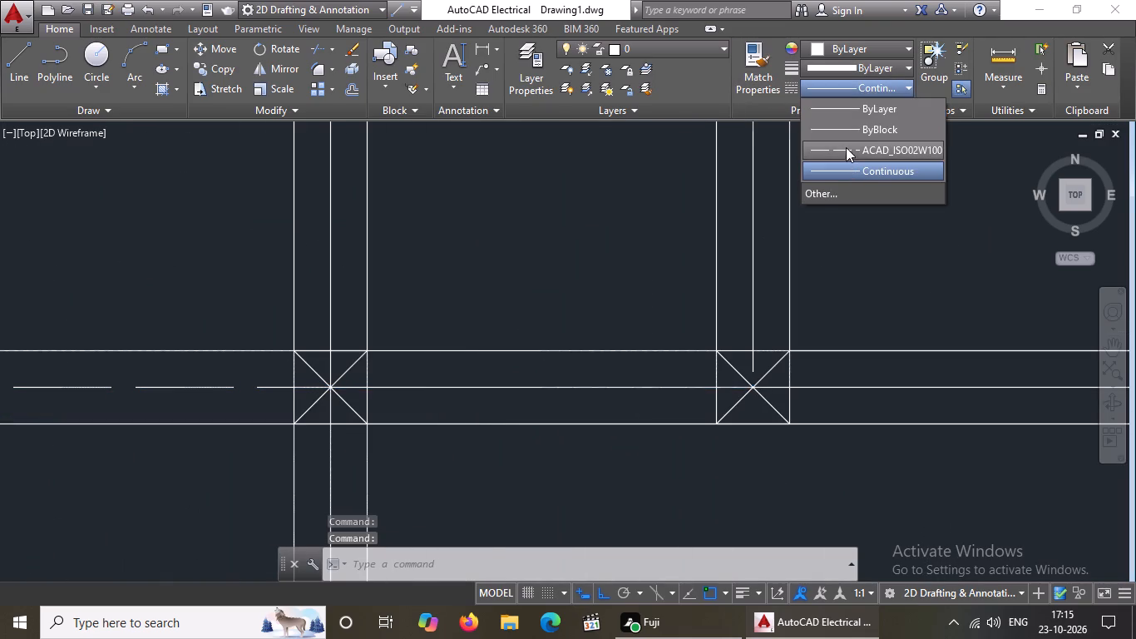
pyautogui.click(846, 146)
pyautogui.scroll(-4, 398, 359)
pyautogui.scroll(4, 540, 359)
pyautogui.click(454, 410)
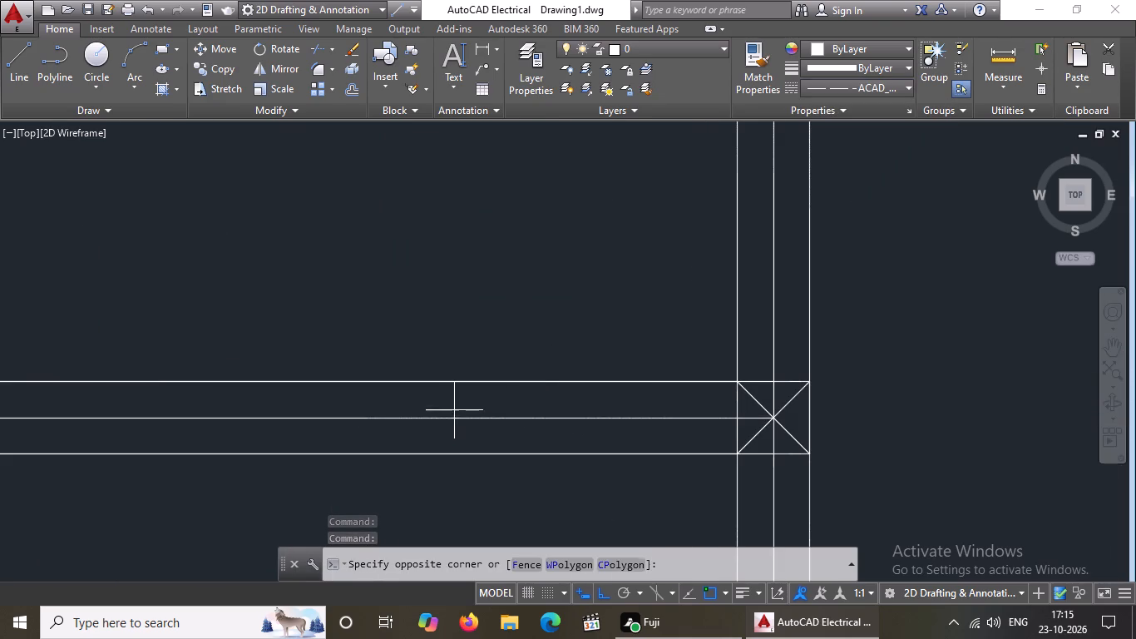
pyautogui.click(456, 419)
pyautogui.click(459, 419)
pyautogui.click(857, 84)
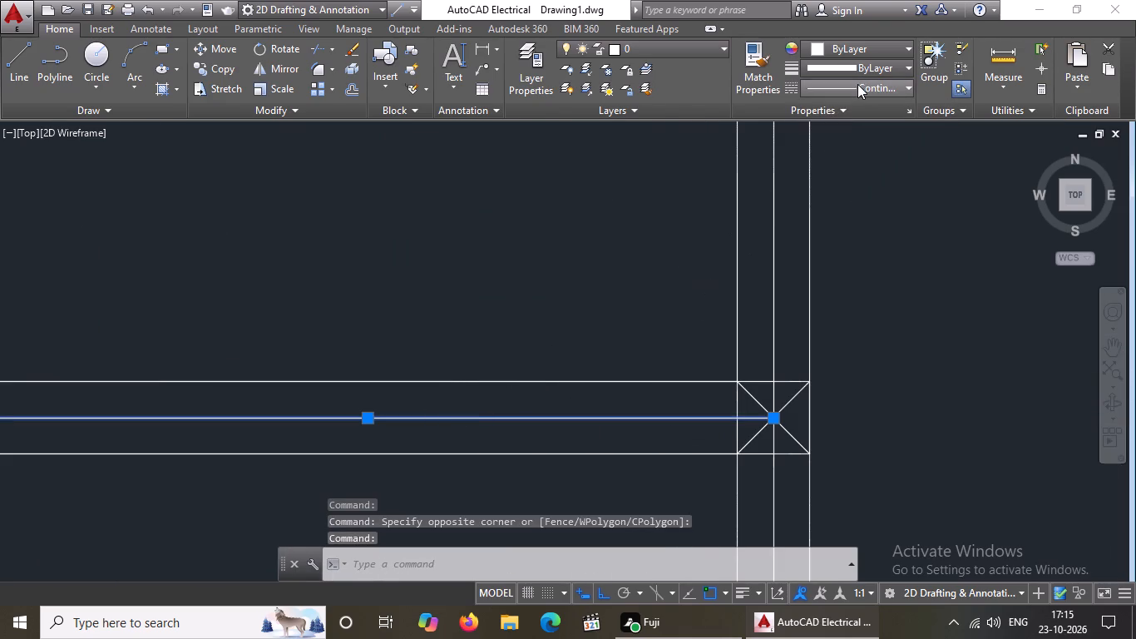
pyautogui.click(837, 144)
# Change the centre line along the wall between the two toilets to the ACAD_ISO02W100 linetype.
pyautogui.scroll(-4, 226, 432)
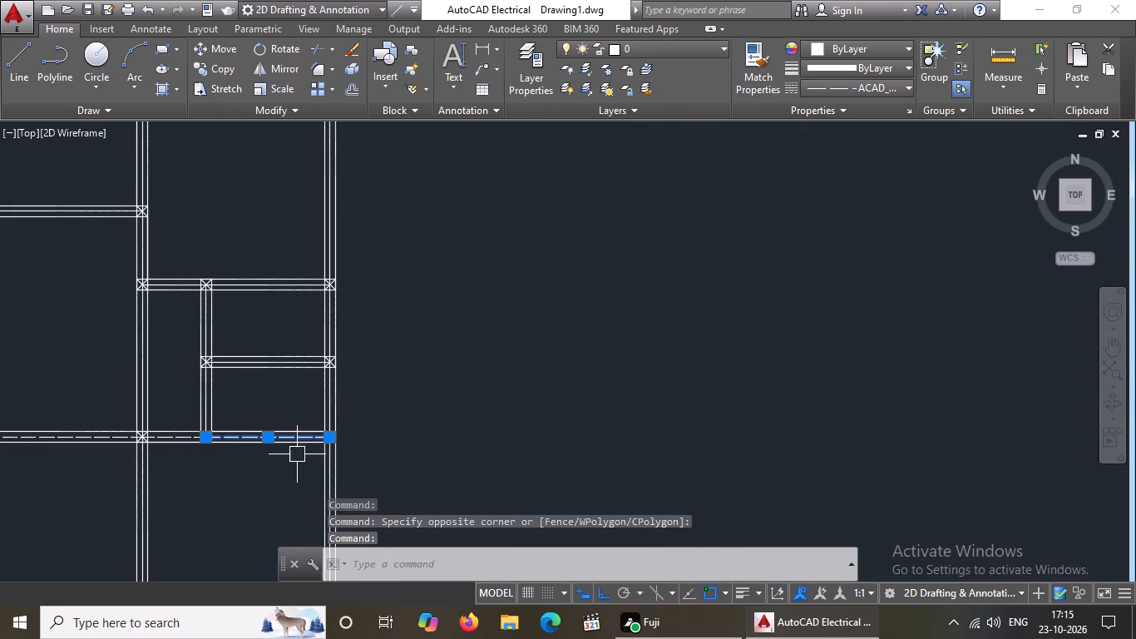
pyautogui.moveTo(221, 404); pyautogui.dragTo(487, 344, button='middle')
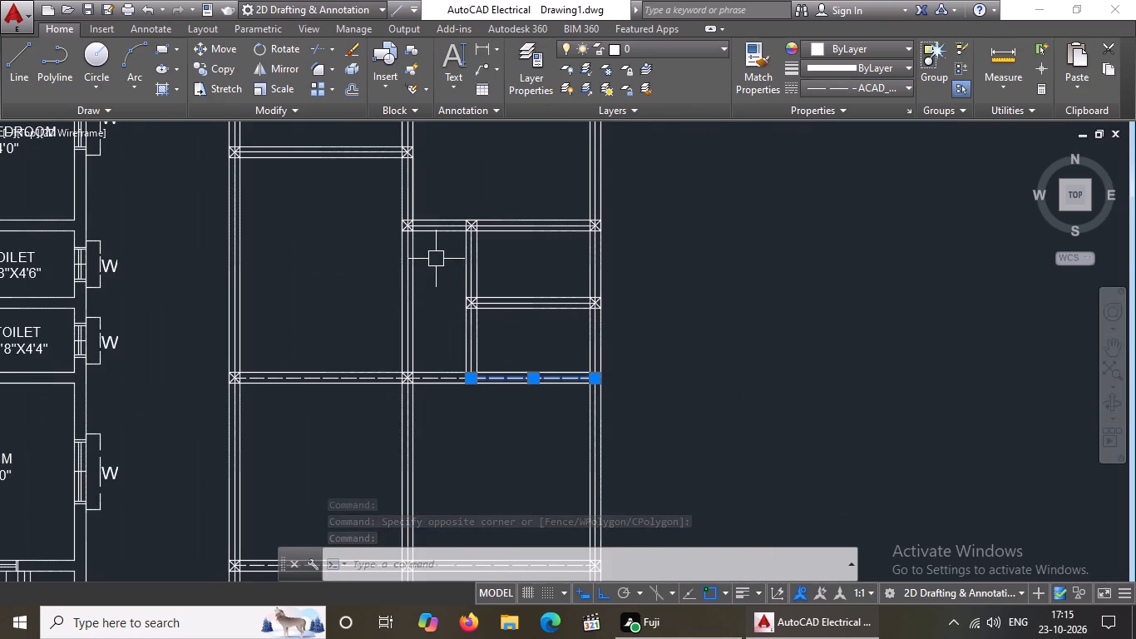
pyautogui.moveTo(447, 303); pyautogui.dragTo(457, 353, button='middle')
pyautogui.scroll(2, 501, 359)
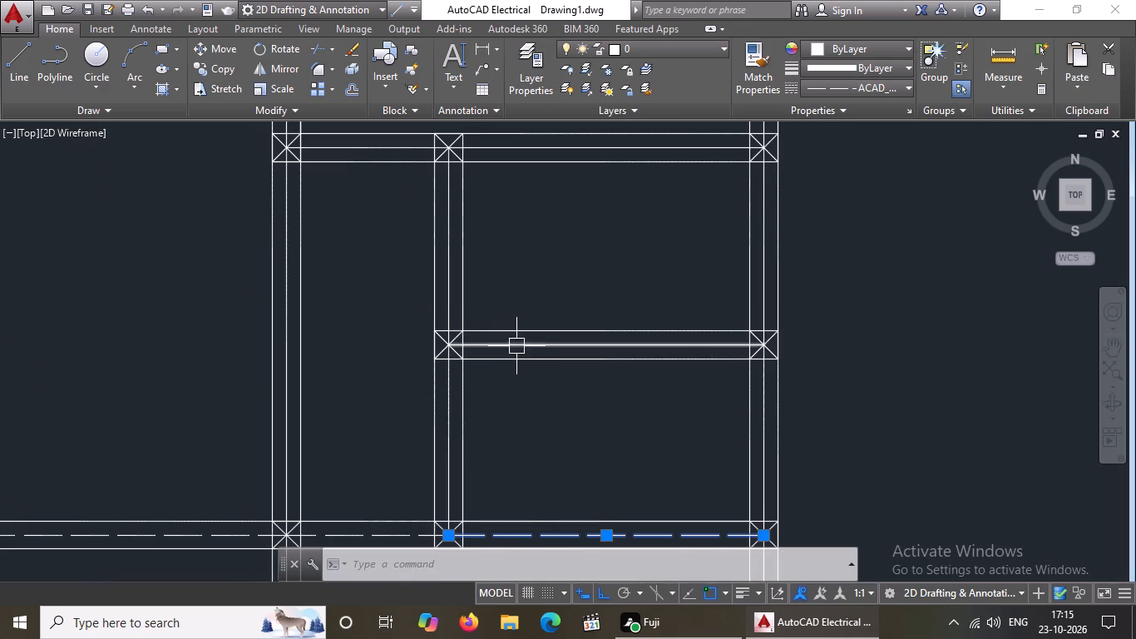
pyautogui.click(516, 346)
pyautogui.click(814, 91)
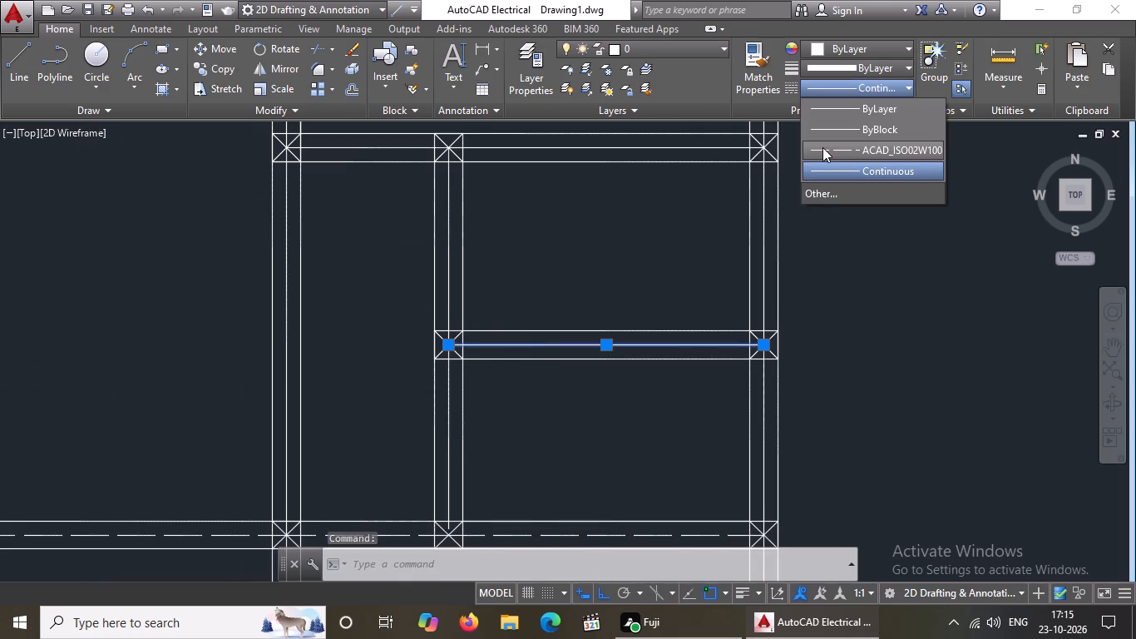
pyautogui.click(823, 146)
# Change the short centre line along the master bedroom's south wall, west of the toilet wall column, to the ACAD_ISO02W100 linetype.
pyautogui.scroll(-3, 543, 349)
pyautogui.scroll(3, 534, 288)
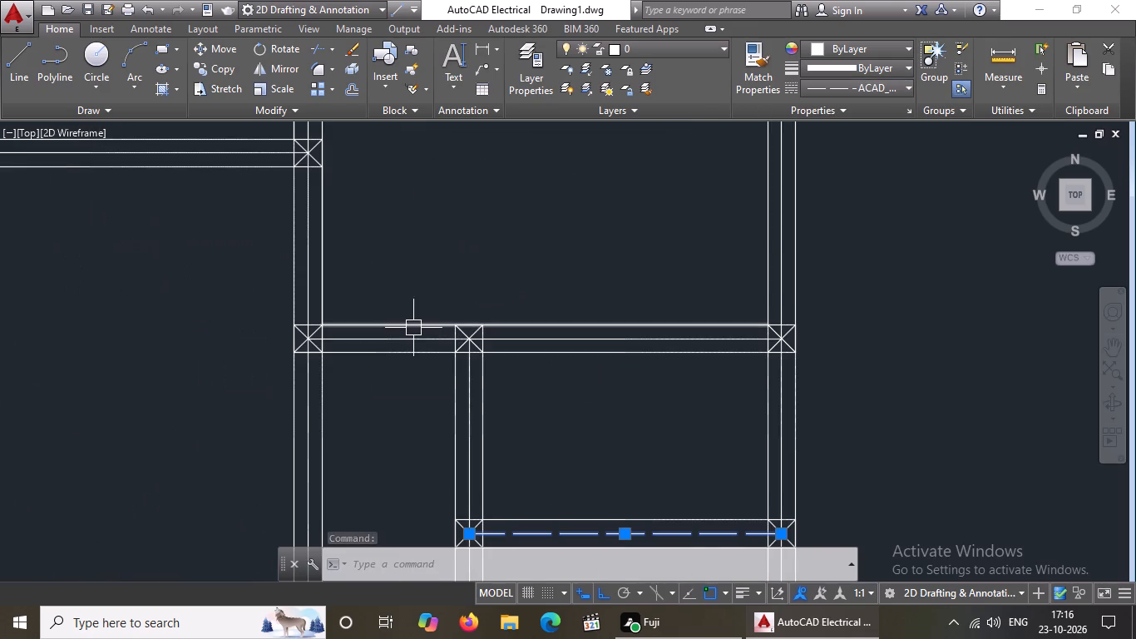
pyautogui.click(403, 340)
pyautogui.click(848, 87)
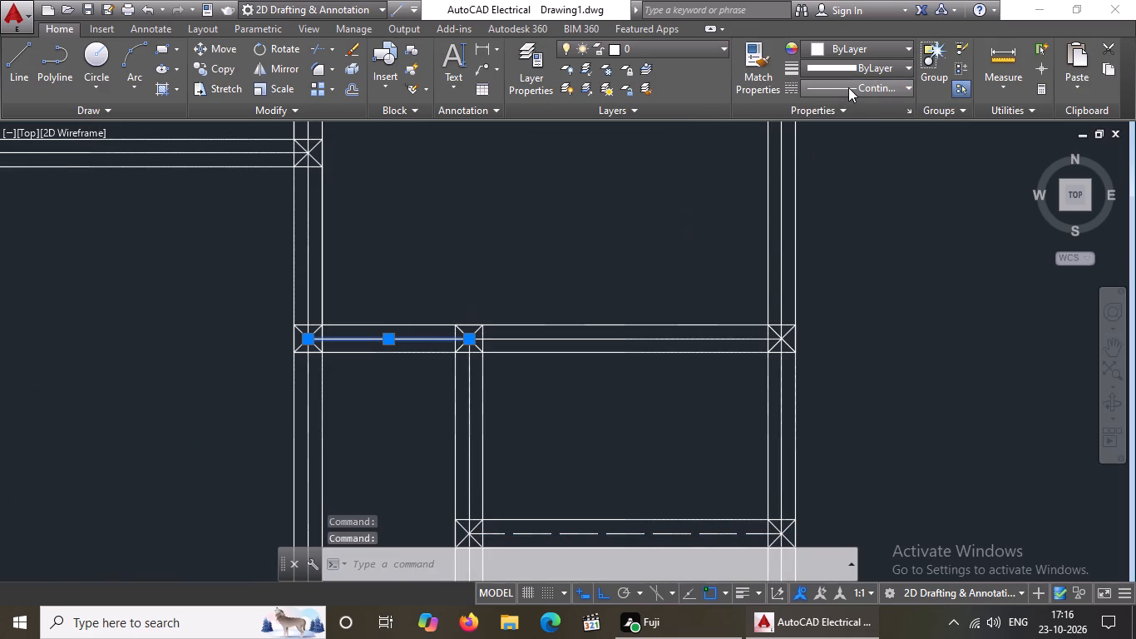
pyautogui.moveTo(851, 146); pyautogui.dragTo(846, 158)
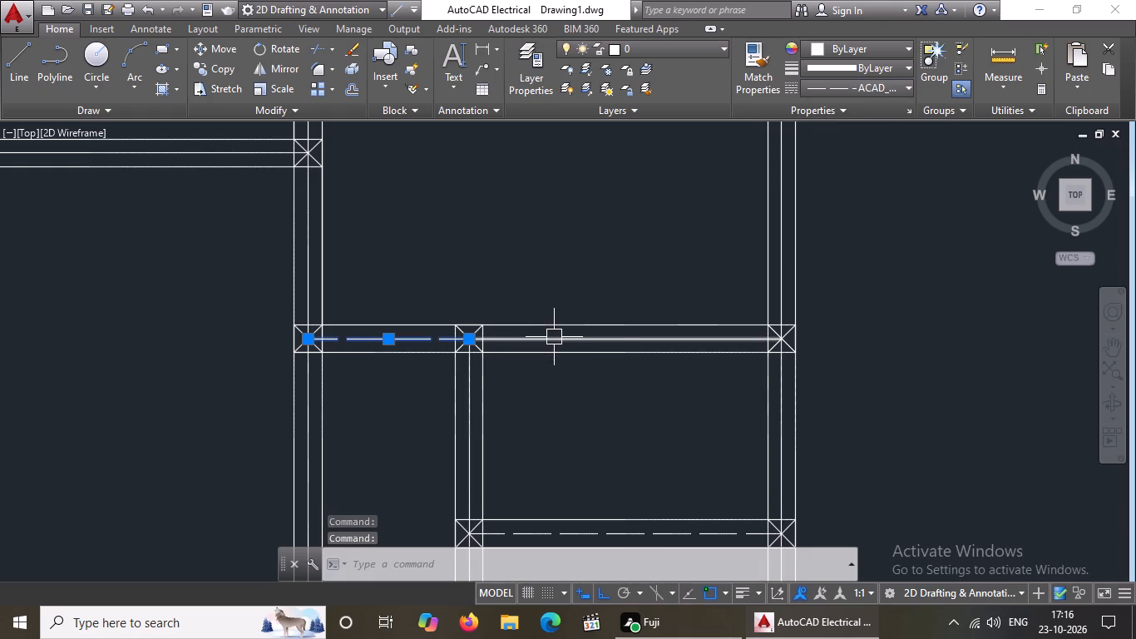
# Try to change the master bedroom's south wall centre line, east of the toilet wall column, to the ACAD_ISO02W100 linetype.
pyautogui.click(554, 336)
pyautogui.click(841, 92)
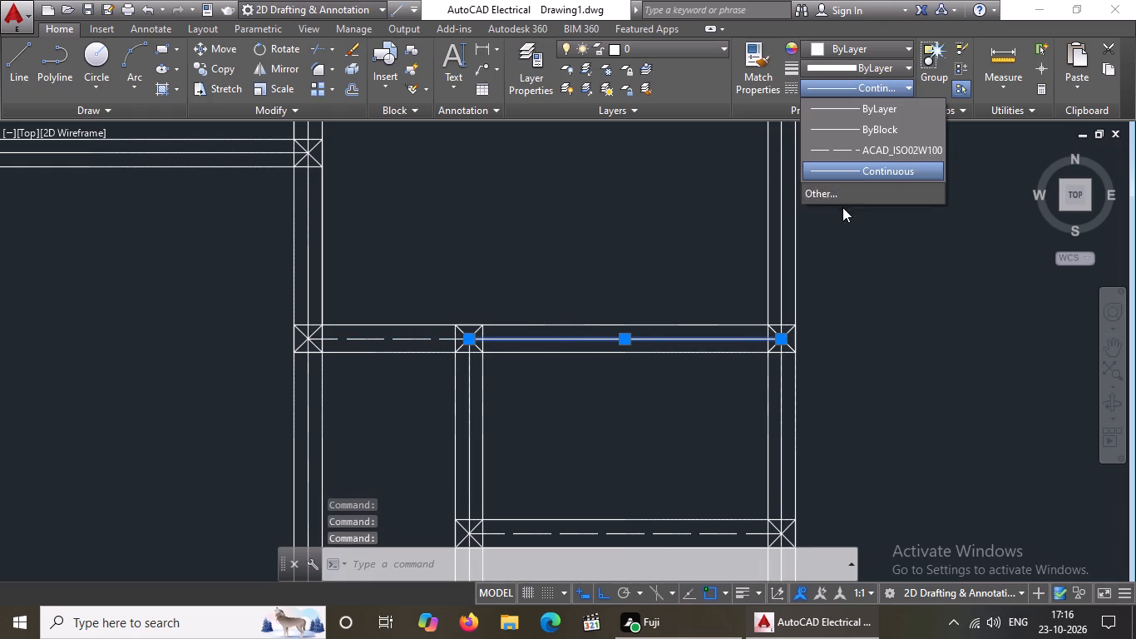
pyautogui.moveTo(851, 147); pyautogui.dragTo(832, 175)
# Change the centre line along the kitchen's south wall to the ACAD_ISO02W100 linetype.
pyautogui.scroll(-4, 580, 327)
pyautogui.scroll(3, 481, 274)
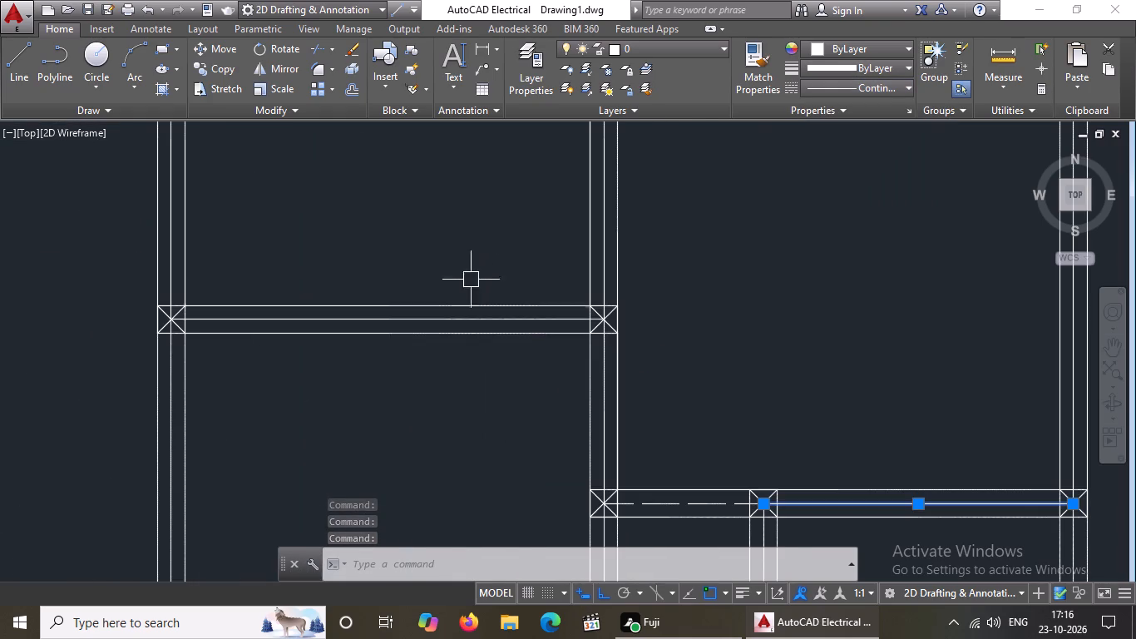
pyautogui.click(408, 319)
pyautogui.click(828, 82)
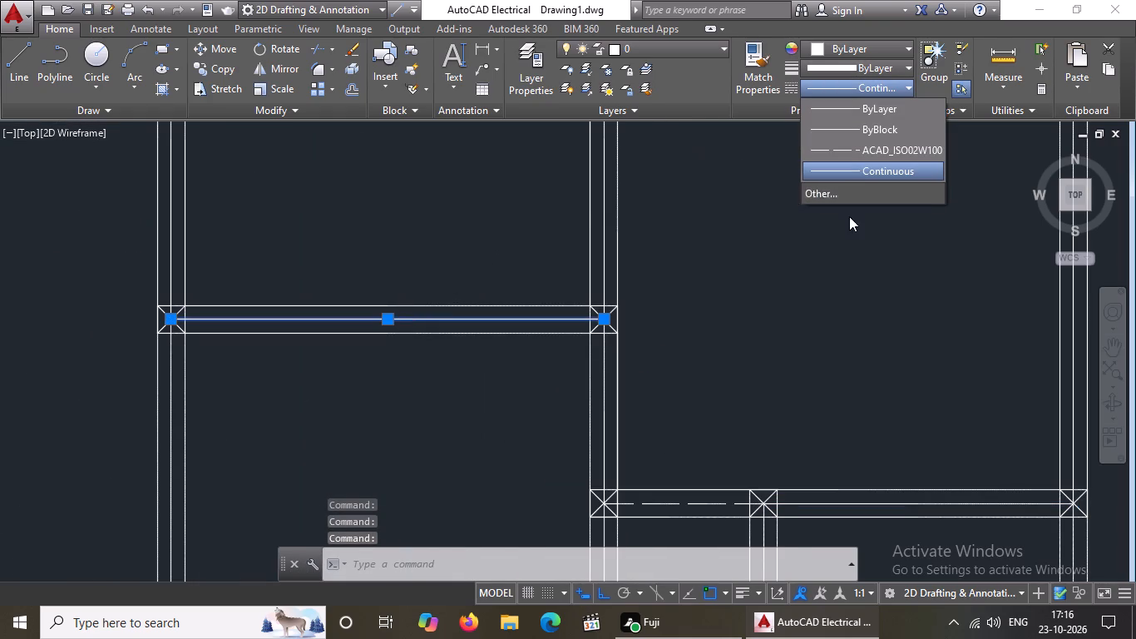
pyautogui.click(849, 151)
# Change the centre line along the master bedroom's south wall, east of the toilet wall column, to the ACAD_ISO02W100 linetype.
pyautogui.scroll(-3, 503, 369)
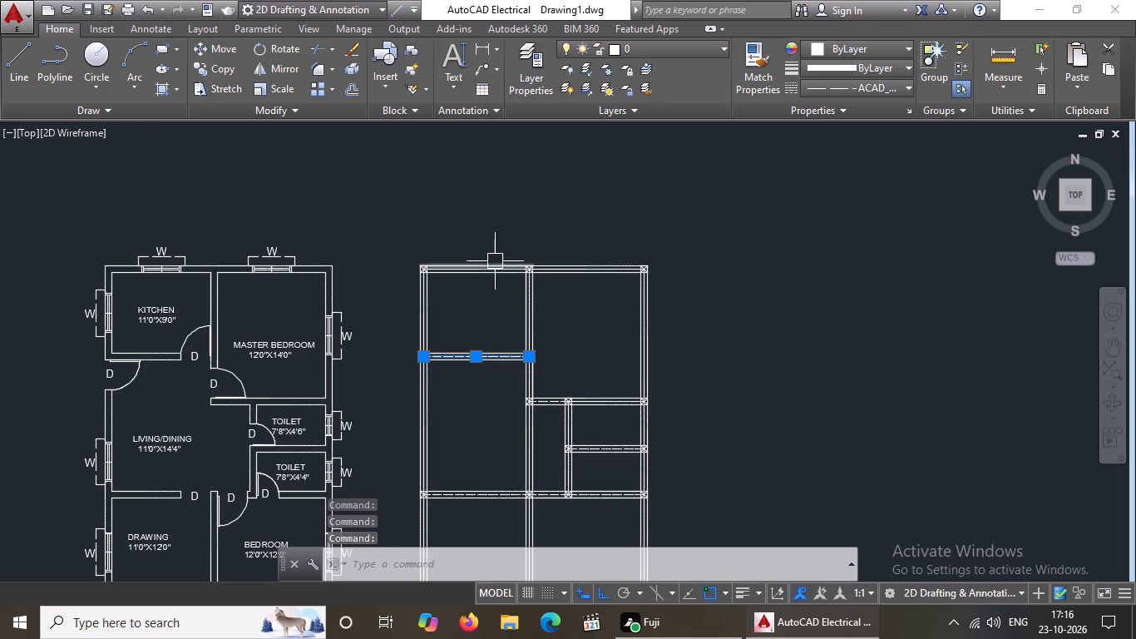
pyautogui.scroll(3, 495, 260)
pyautogui.scroll(-3, 463, 296)
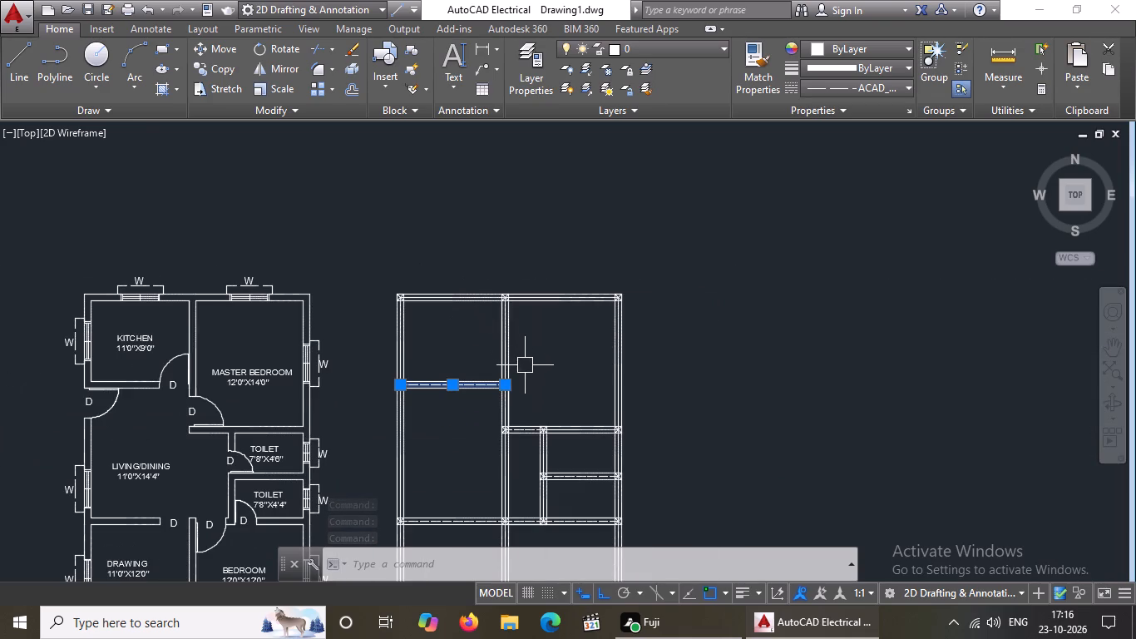
pyautogui.scroll(4, 592, 431)
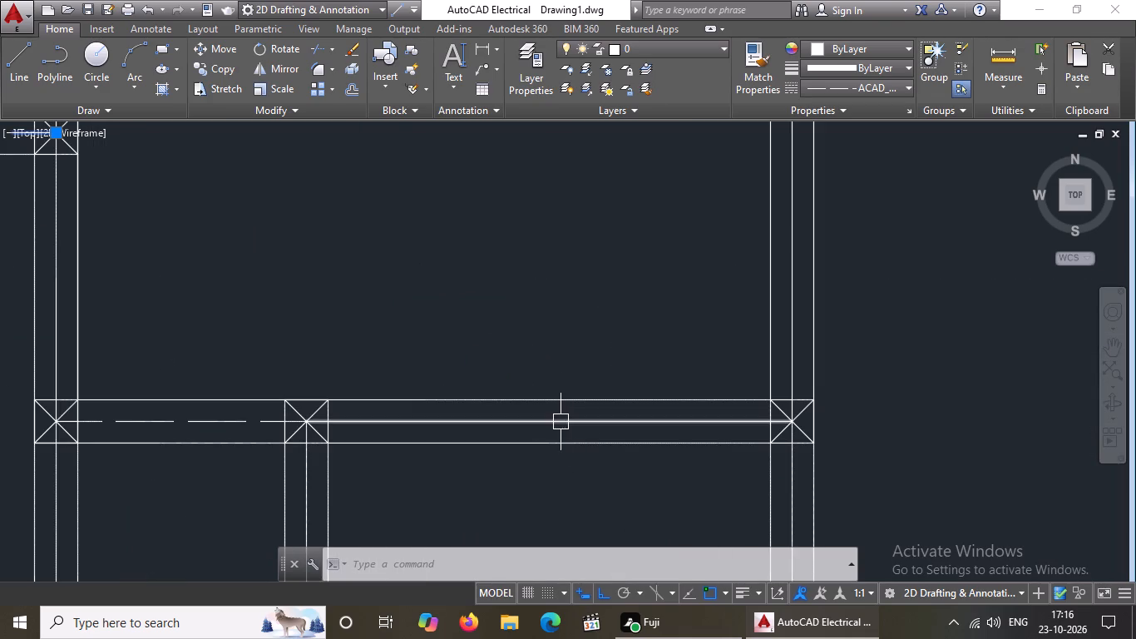
pyautogui.click(561, 422)
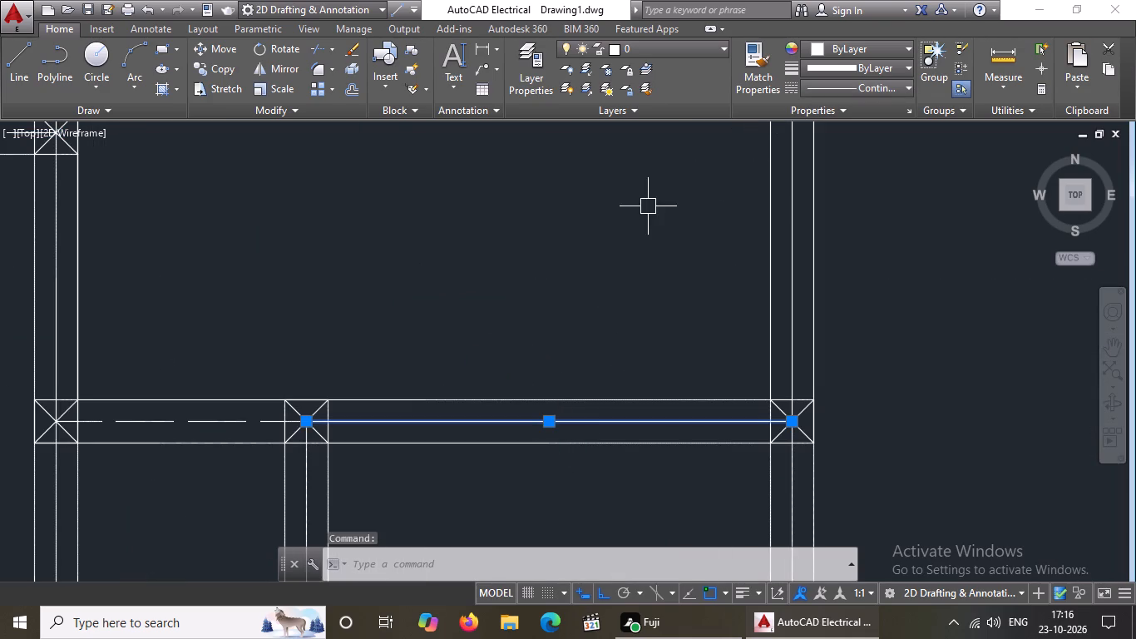
pyautogui.click(860, 87)
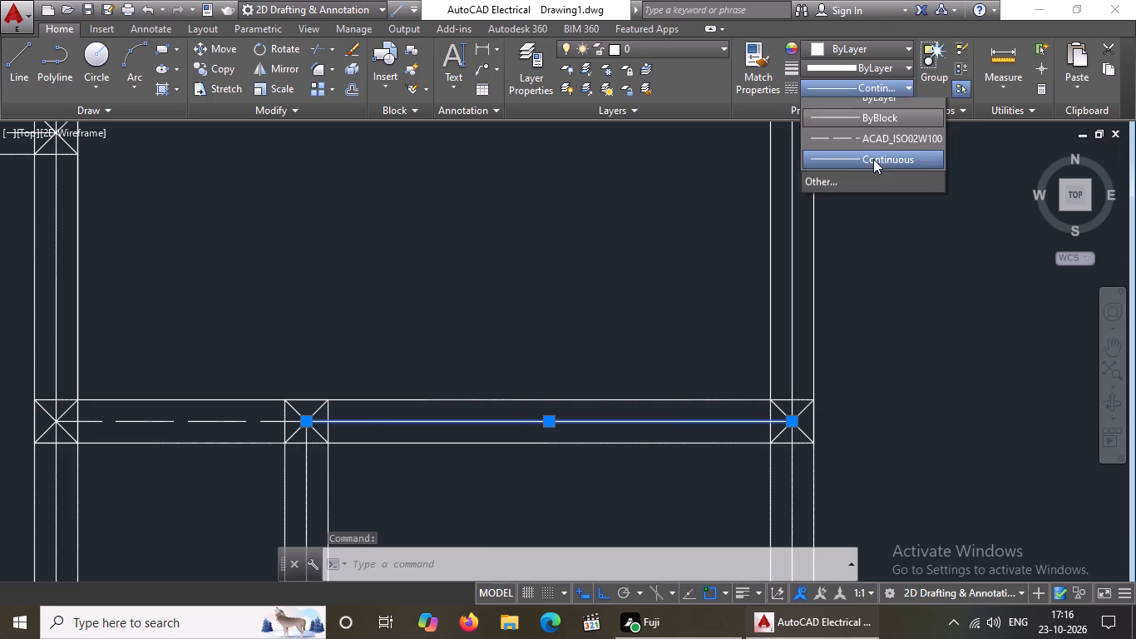
pyautogui.click(872, 155)
# Change both centre lines along the kitchen and master bedroom's north wall to the ACAD_ISO02W100 linetype.
pyautogui.scroll(-4, 559, 247)
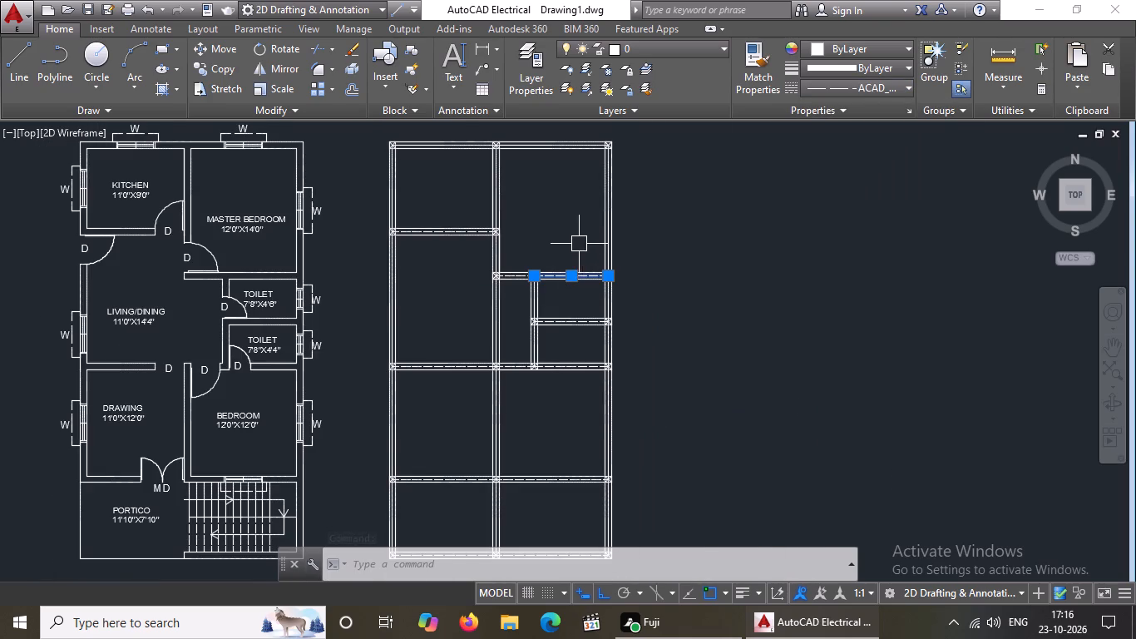
pyautogui.moveTo(565, 214); pyautogui.dragTo(565, 333, button='middle')
pyautogui.scroll(1, 565, 333)
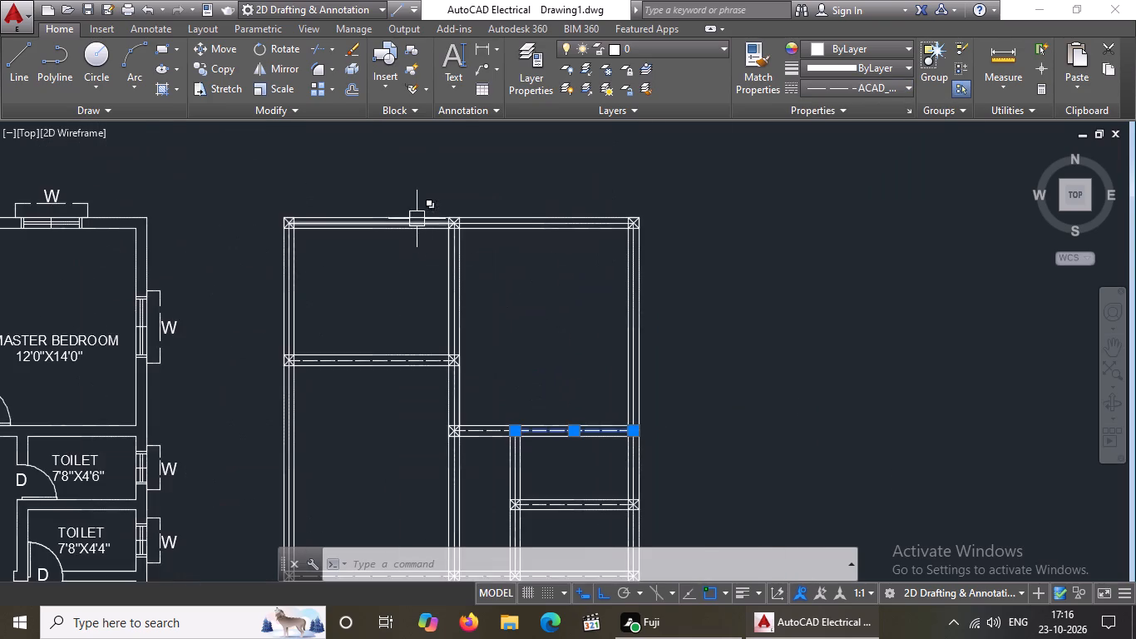
pyautogui.scroll(2, 414, 214)
pyautogui.click(399, 236)
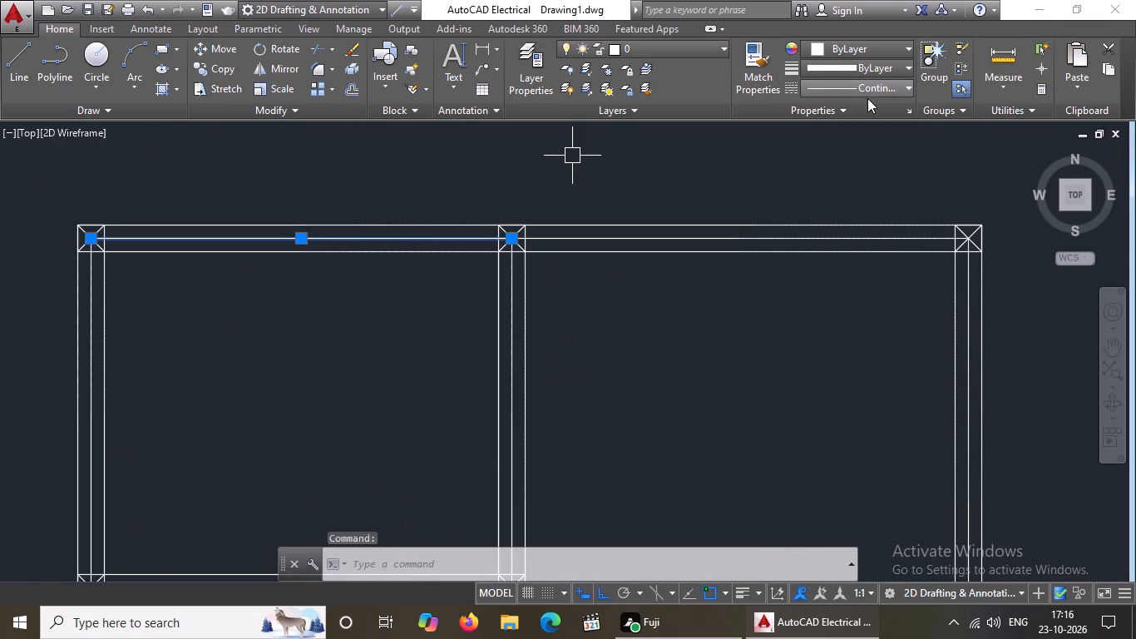
pyautogui.click(867, 90)
pyautogui.click(859, 152)
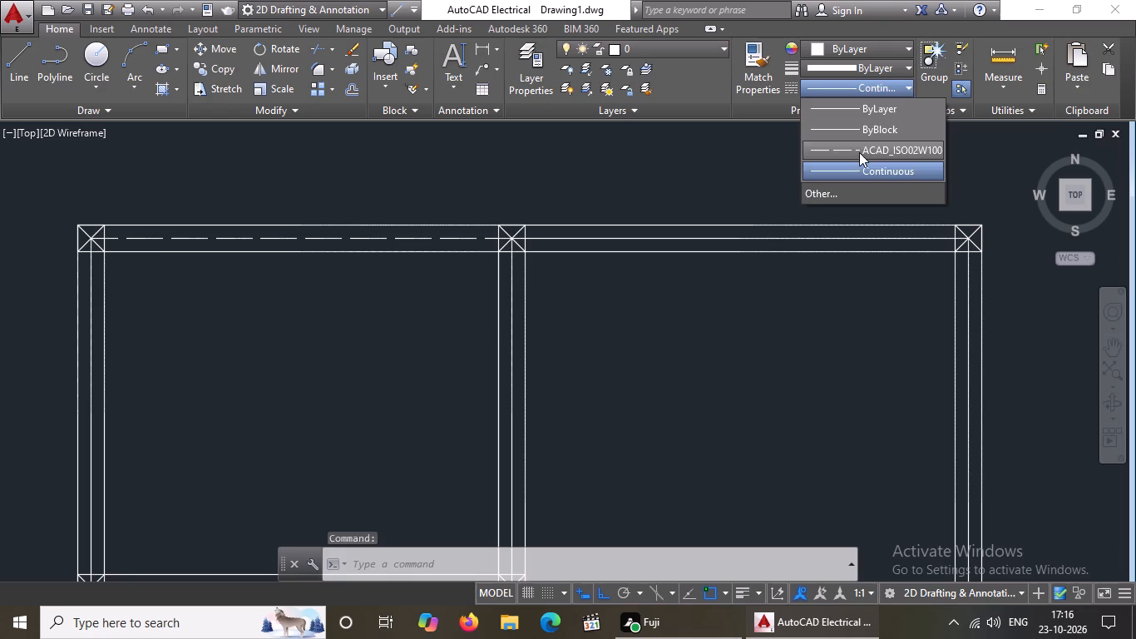
pyautogui.click(743, 234)
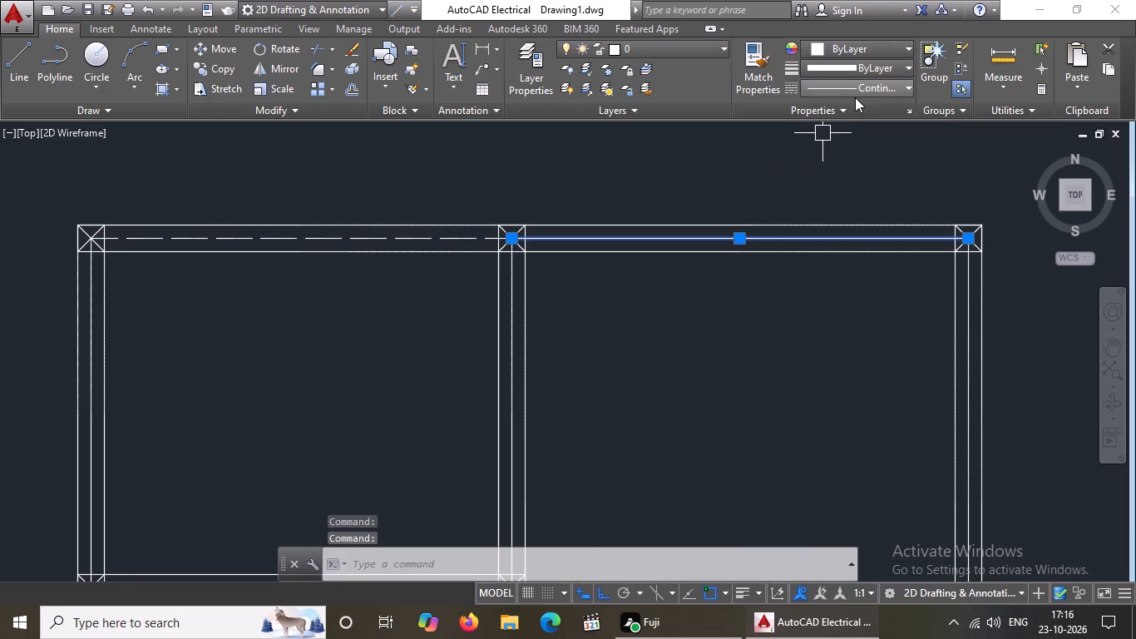
pyautogui.click(856, 89)
pyautogui.click(852, 154)
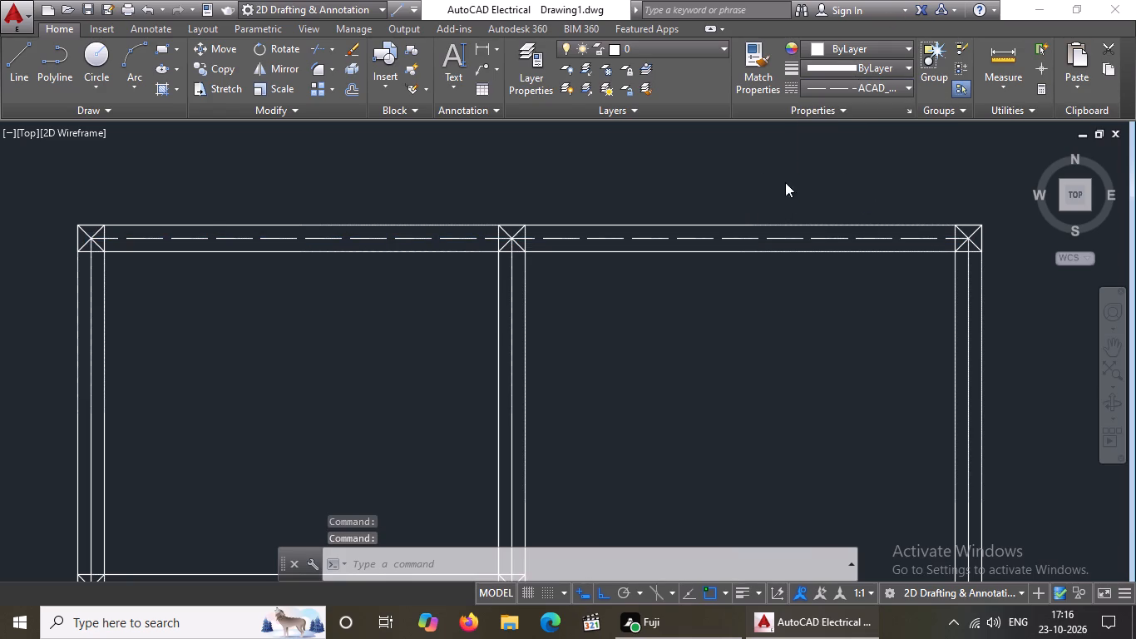
# Change the centre lines along the kitchen's west and east walls to the ACAD_ISO02W100 linetype.
pyautogui.scroll(-2, 785, 176)
pyautogui.scroll(2, 692, 245)
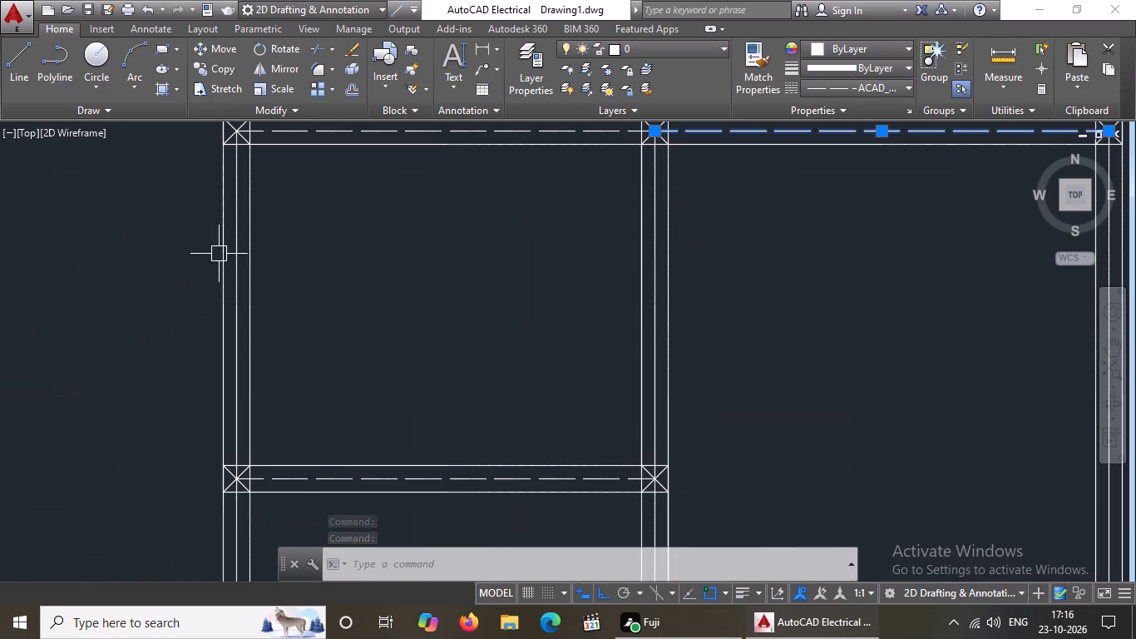
pyautogui.click(235, 246)
pyautogui.click(808, 85)
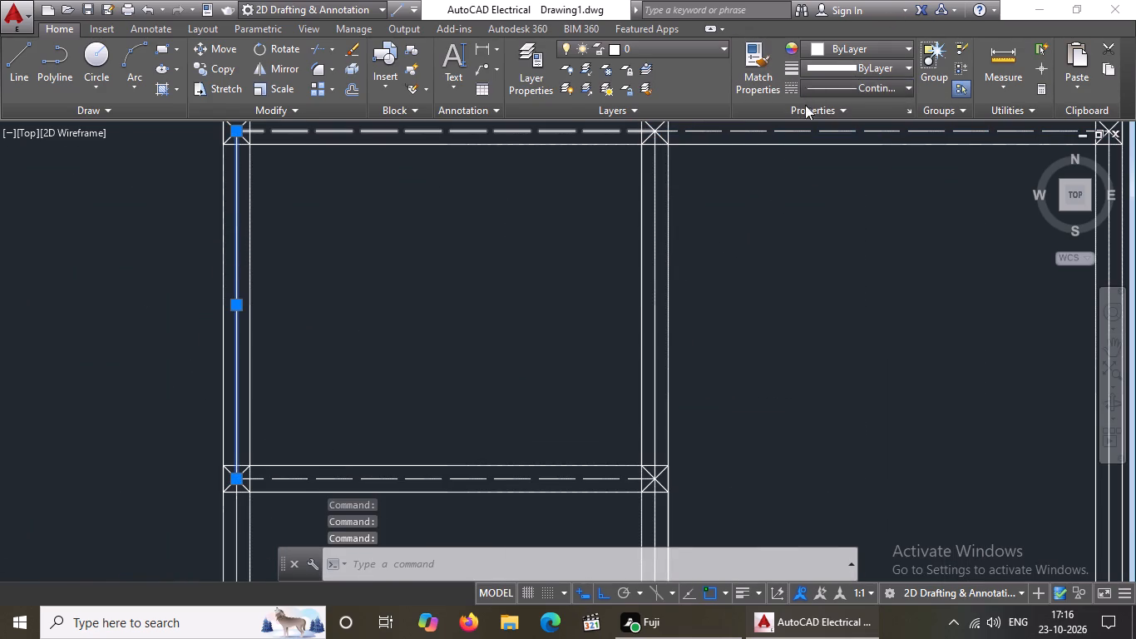
pyautogui.click(811, 149)
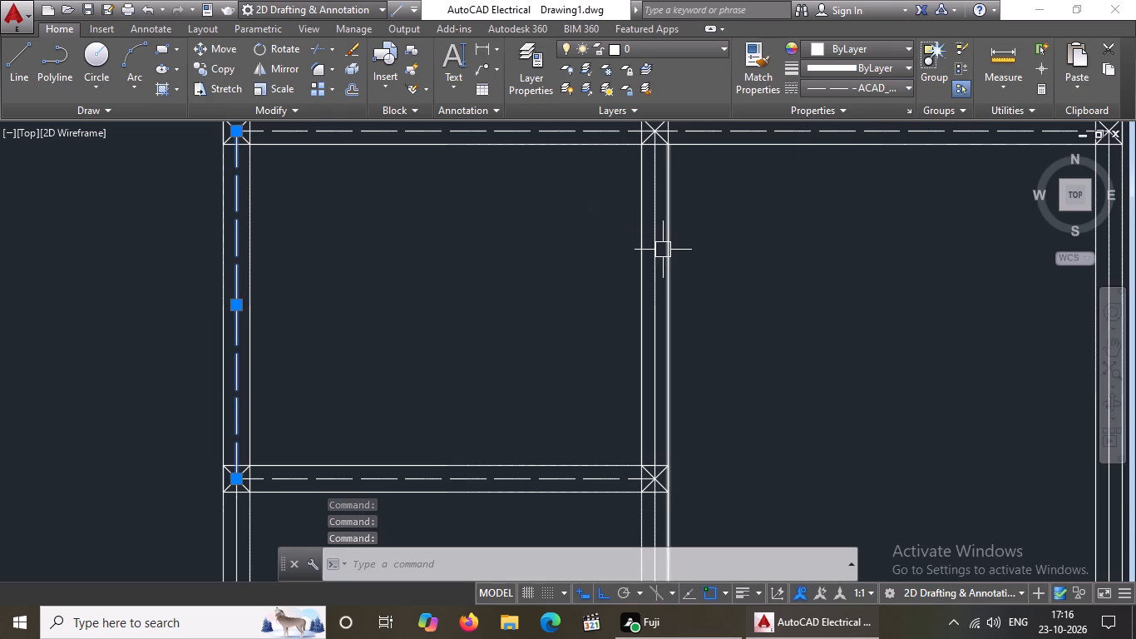
pyautogui.click(659, 251)
pyautogui.click(810, 89)
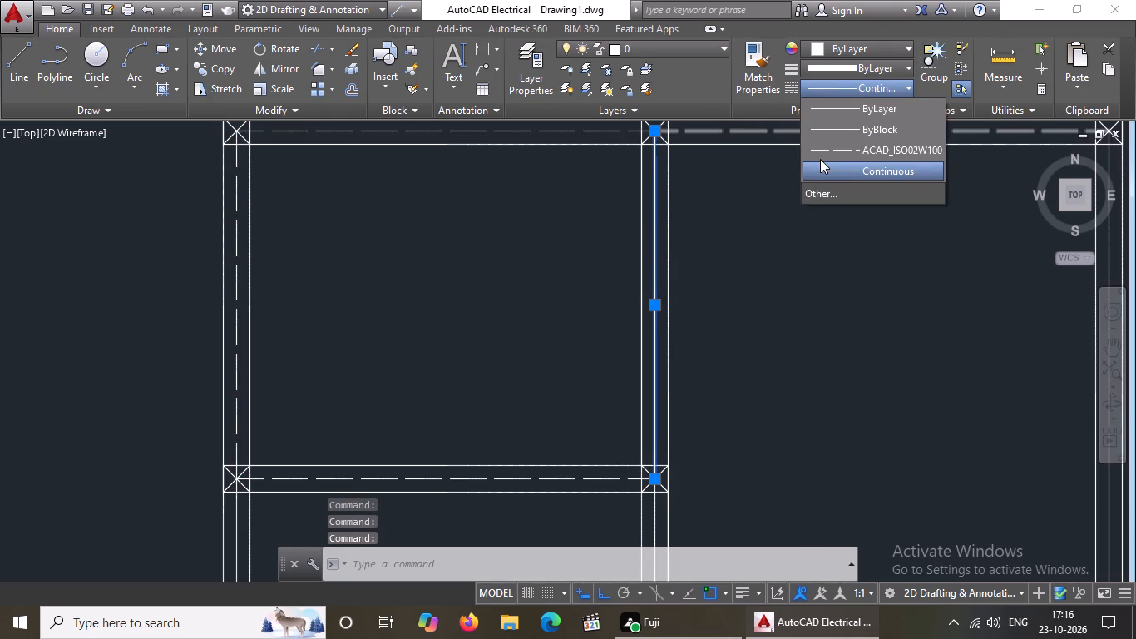
pyautogui.click(831, 143)
# Change the centre line along the master bedroom's east wall to the ACAD_ISO02W100 linetype.
pyautogui.scroll(-2, 602, 292)
pyautogui.scroll(3, 822, 310)
pyautogui.click(723, 305)
pyautogui.click(841, 87)
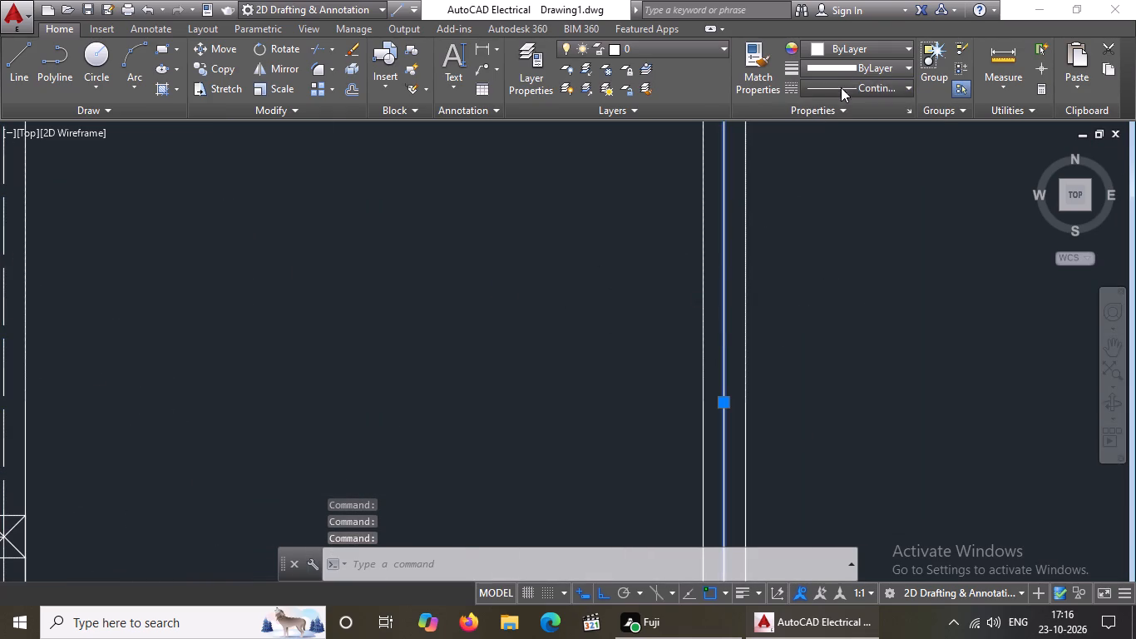
pyautogui.click(849, 148)
# Change the centre line along the living/dining room's west wall to the ACAD_ISO02W100 linetype.
pyautogui.scroll(-2, 851, 179)
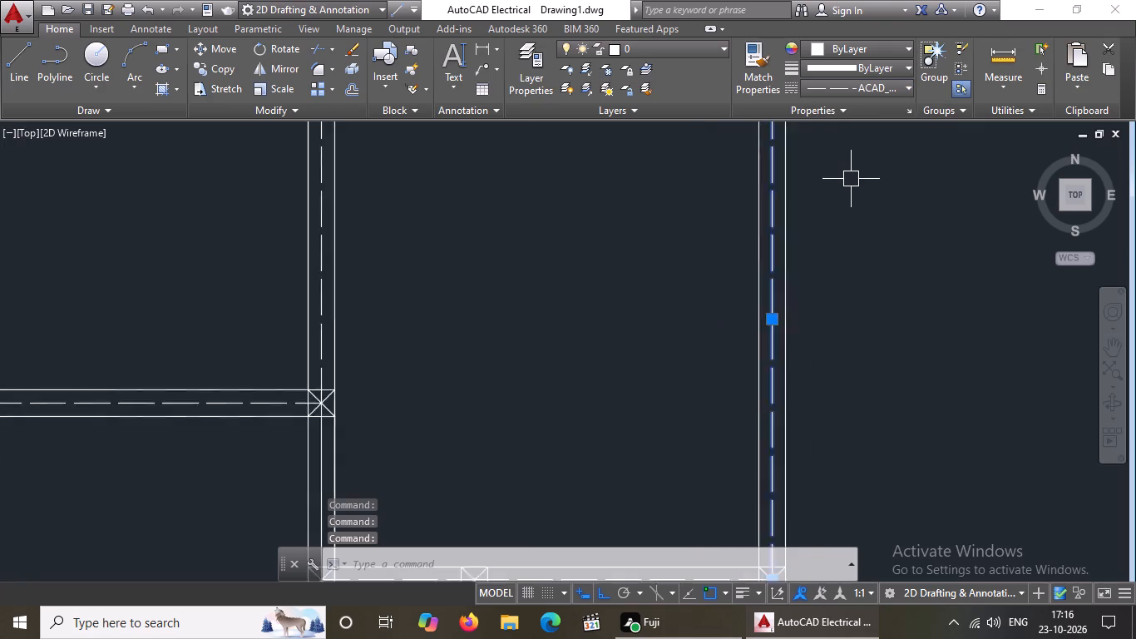
pyautogui.scroll(-2, 851, 179)
pyautogui.scroll(2, 627, 307)
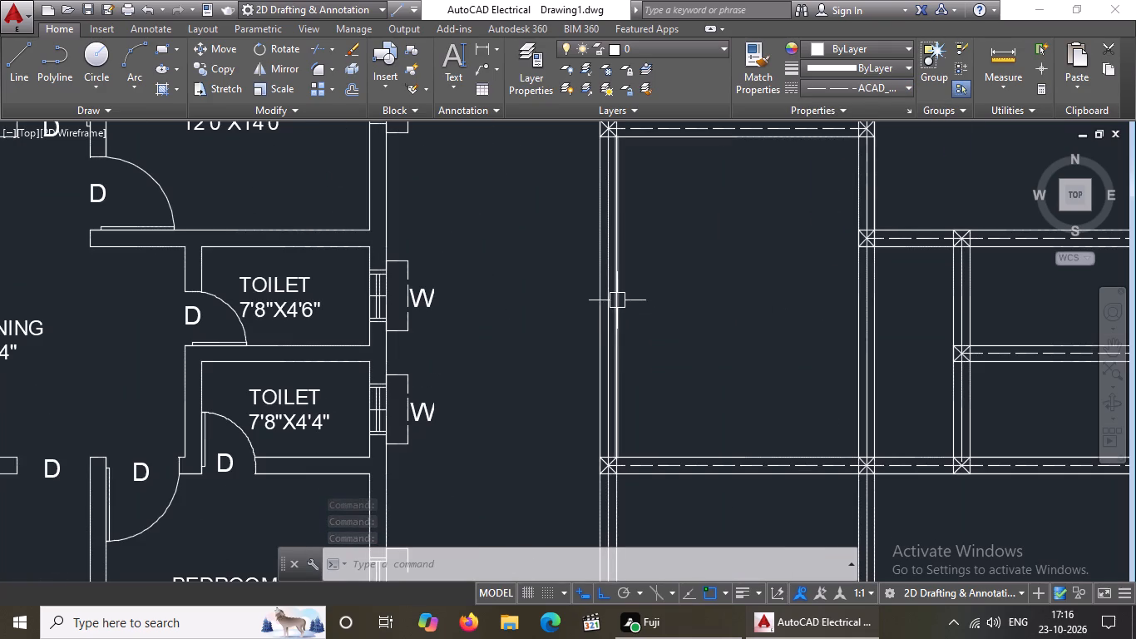
pyautogui.click(607, 309)
pyautogui.click(830, 84)
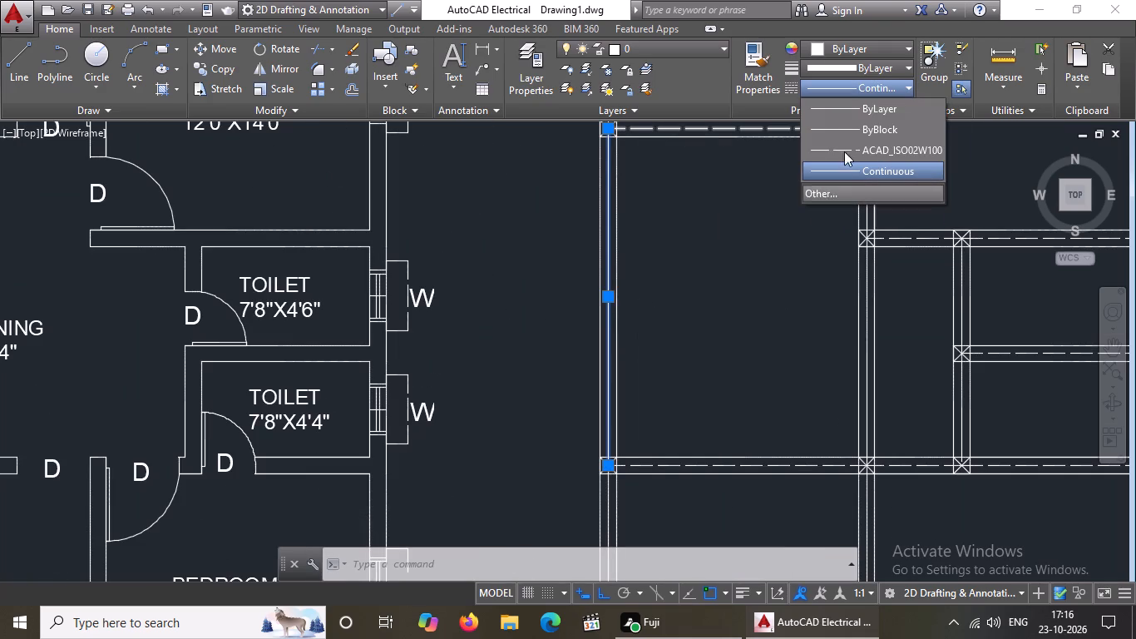
pyautogui.click(844, 143)
# Change both middle-wall centre lines between the kitchen's south wall and the drawing room's north wall to the ACAD_ISO02W100 linetype.
pyautogui.scroll(3, 867, 198)
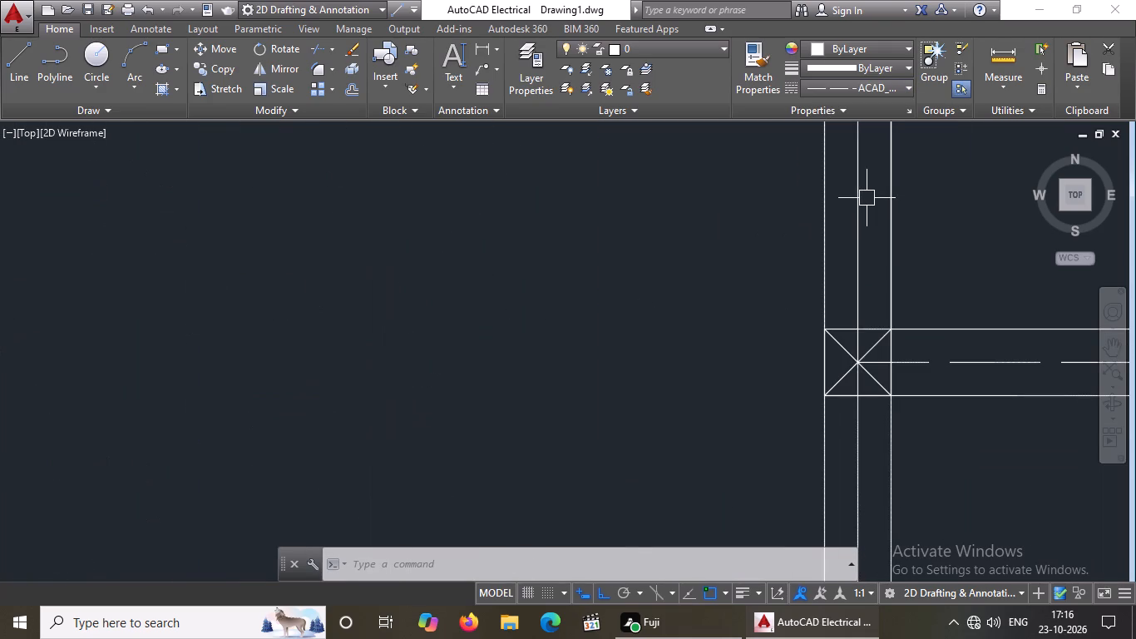
pyautogui.click(857, 219)
pyautogui.click(850, 85)
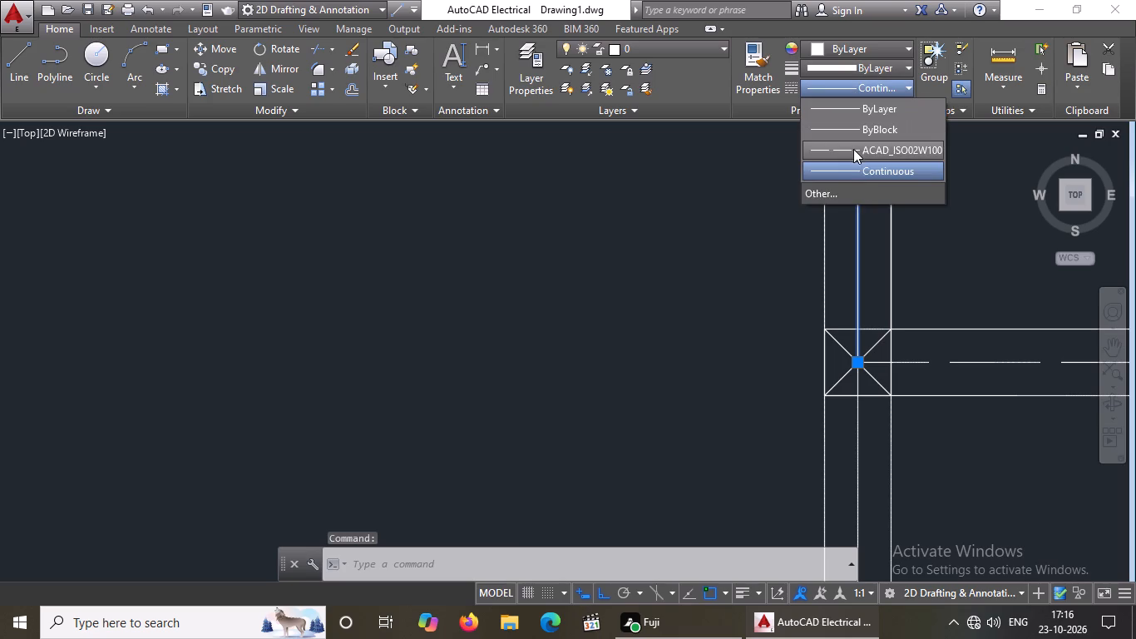
pyautogui.click(853, 148)
pyautogui.scroll(-6, 665, 220)
pyautogui.scroll(4, 687, 282)
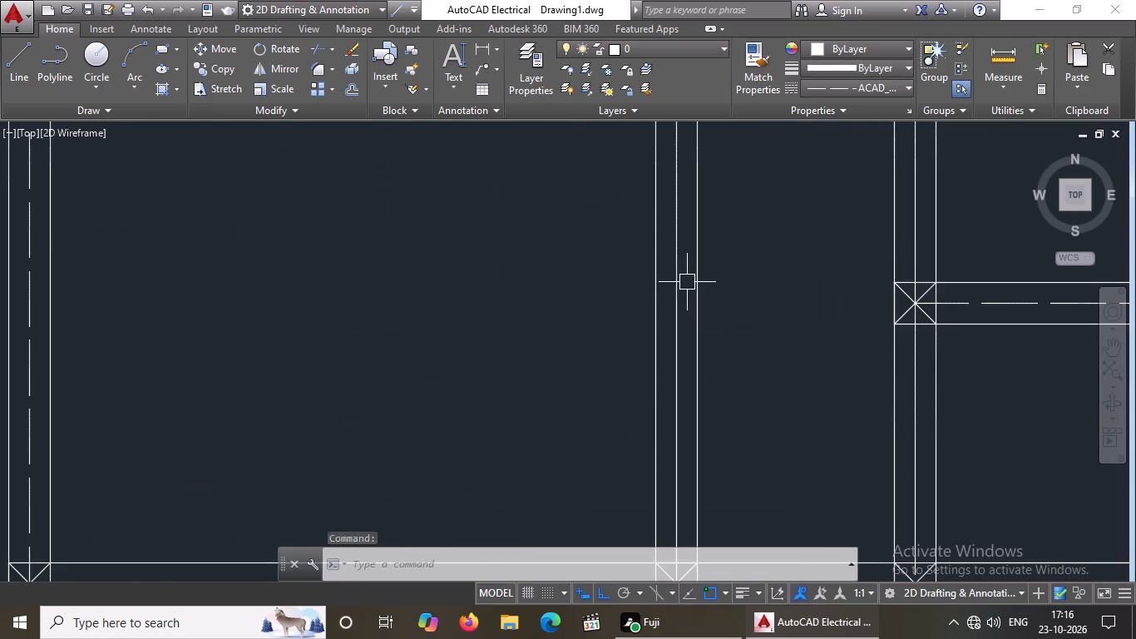
pyautogui.click(675, 286)
pyautogui.click(849, 86)
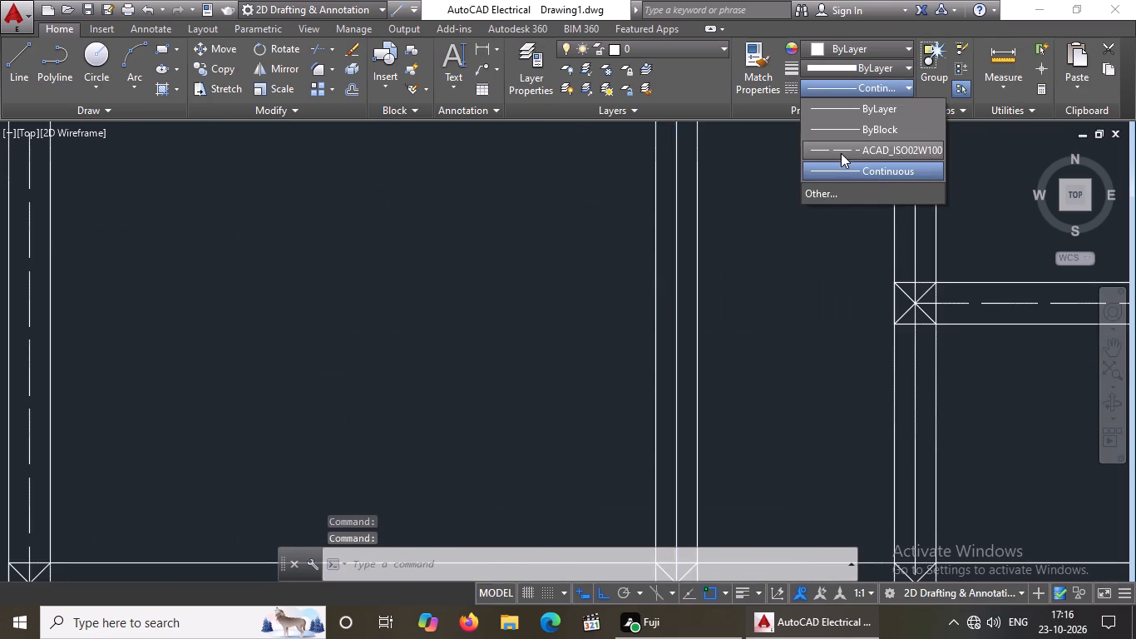
pyautogui.click(841, 152)
# Change both centre lines along the toilets' west wall to the ACAD_ISO02W100 linetype.
pyautogui.scroll(-5, 598, 193)
pyautogui.scroll(2, 592, 208)
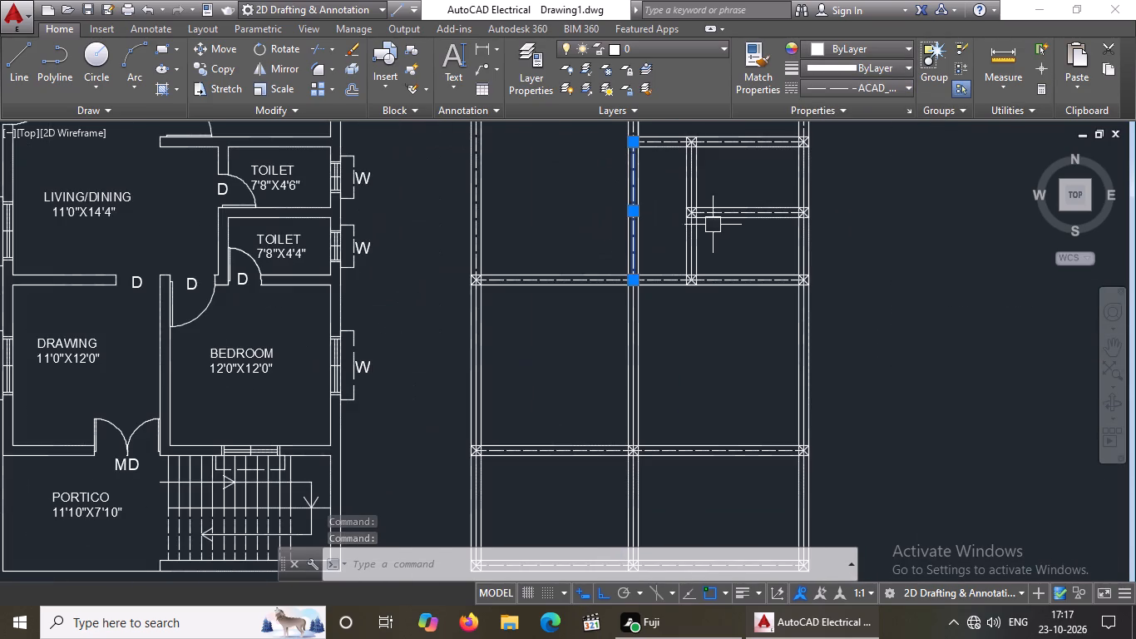
pyautogui.scroll(3, 691, 191)
pyautogui.click(683, 192)
pyautogui.click(832, 87)
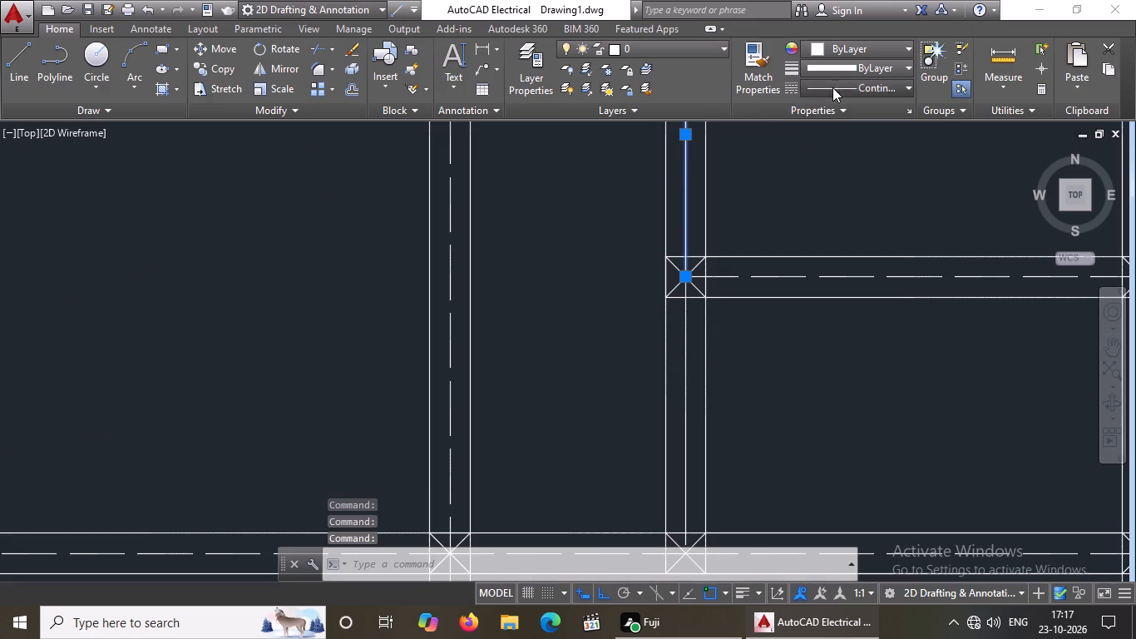
pyautogui.click(827, 151)
pyautogui.click(684, 369)
pyautogui.click(822, 85)
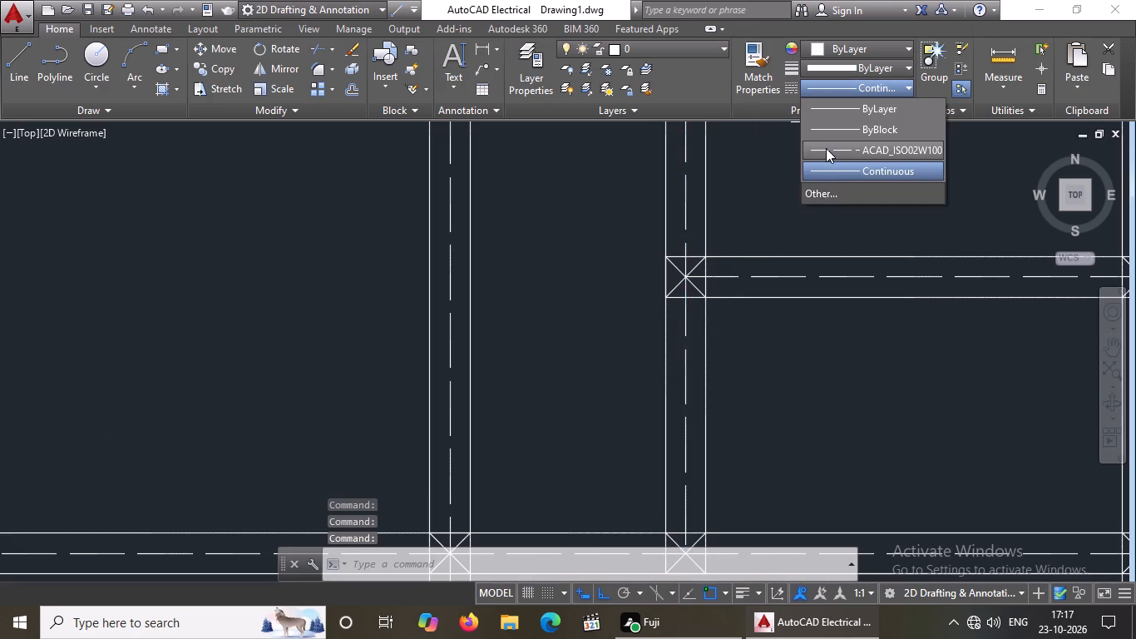
pyautogui.click(826, 148)
# Change both centre lines along the toilets' east wall to the ACAD_ISO02W100 linetype.
pyautogui.scroll(-5, 731, 199)
pyautogui.scroll(4, 767, 195)
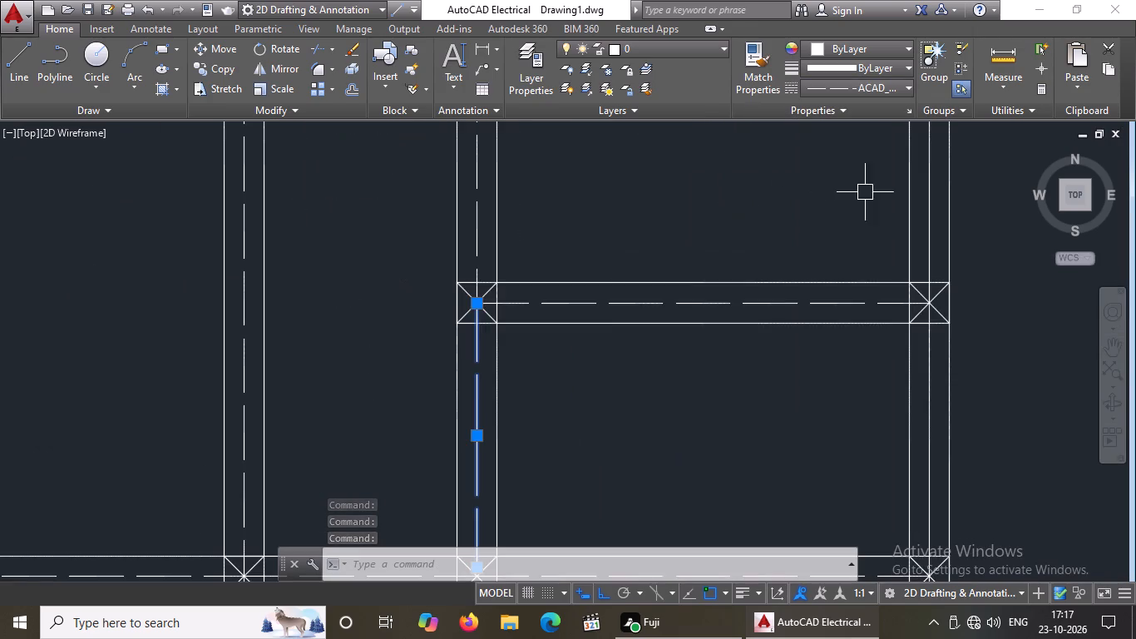
pyautogui.scroll(-5, 866, 192)
pyautogui.scroll(4, 870, 160)
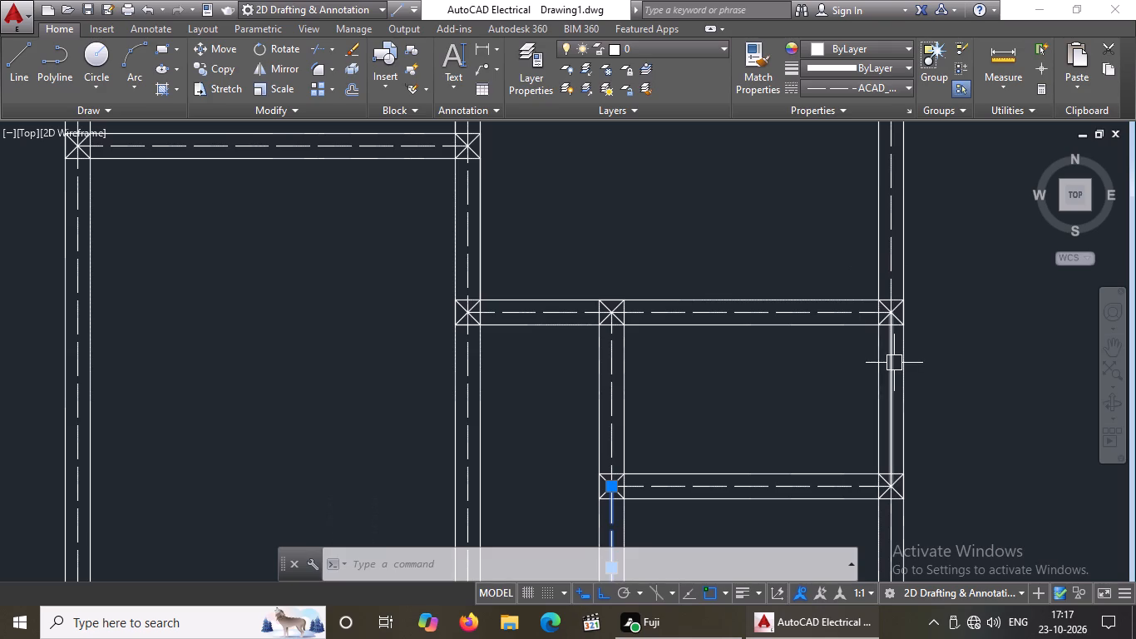
pyautogui.click(894, 363)
pyautogui.click(847, 86)
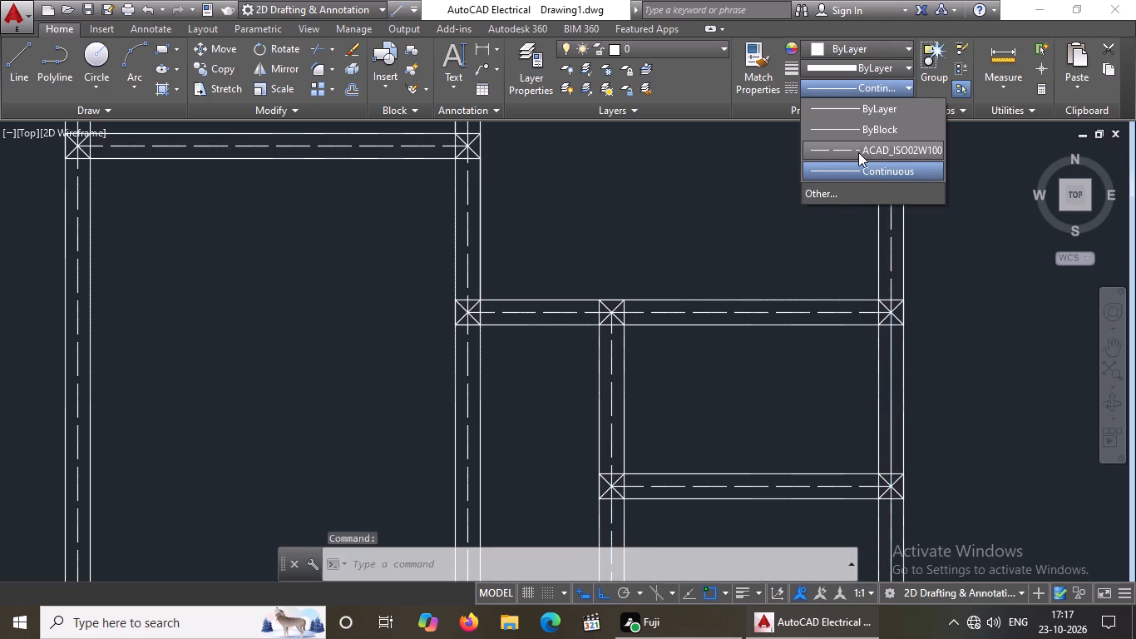
pyautogui.moveTo(858, 145); pyautogui.dragTo(861, 156)
pyautogui.scroll(-3, 865, 177)
pyautogui.scroll(4, 865, 289)
pyautogui.click(891, 253)
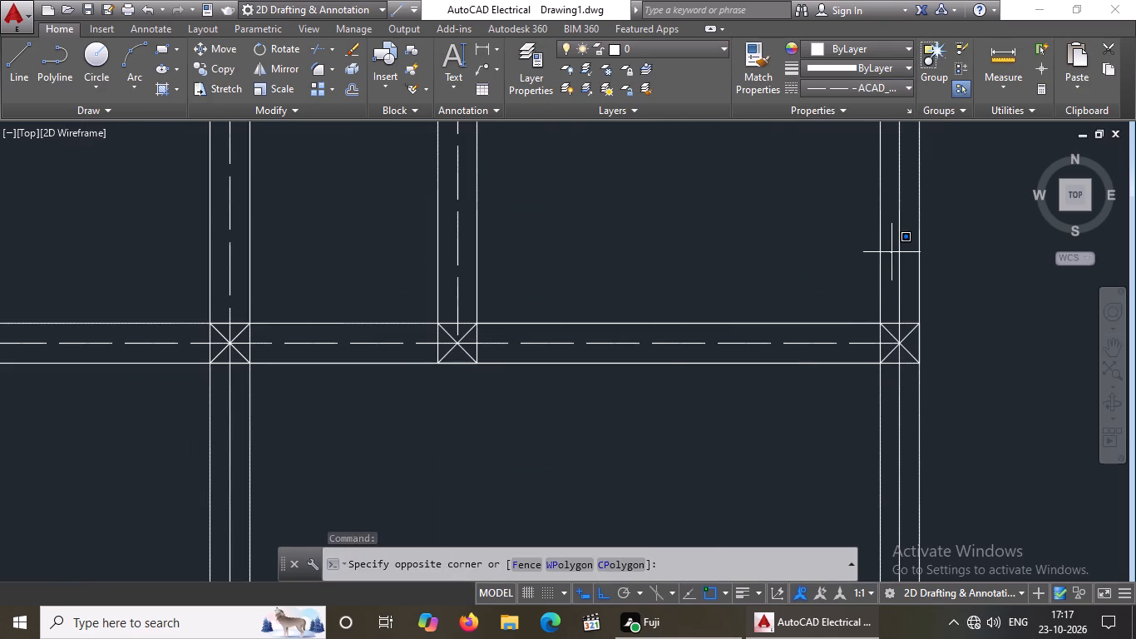
pyautogui.click(896, 247)
pyautogui.click(898, 241)
pyautogui.click(850, 83)
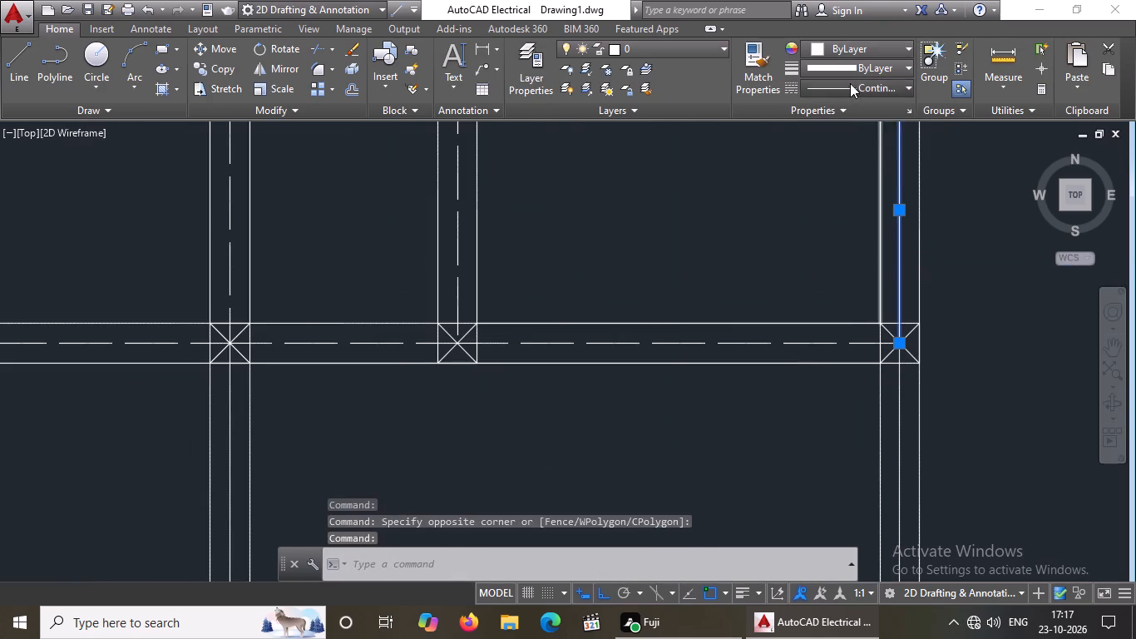
pyautogui.click(863, 144)
# Change the centre line along the drawing room's west wall to the ACAD_ISO02W100 linetype.
pyautogui.scroll(-6, 844, 186)
pyautogui.scroll(1, 845, 182)
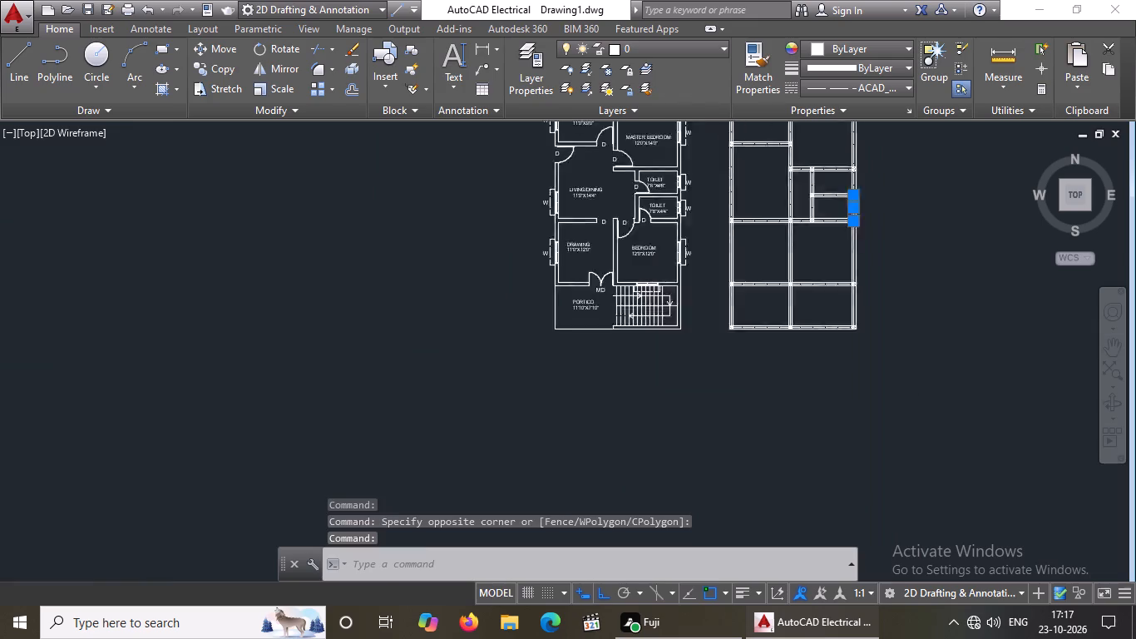
pyautogui.scroll(3, 845, 182)
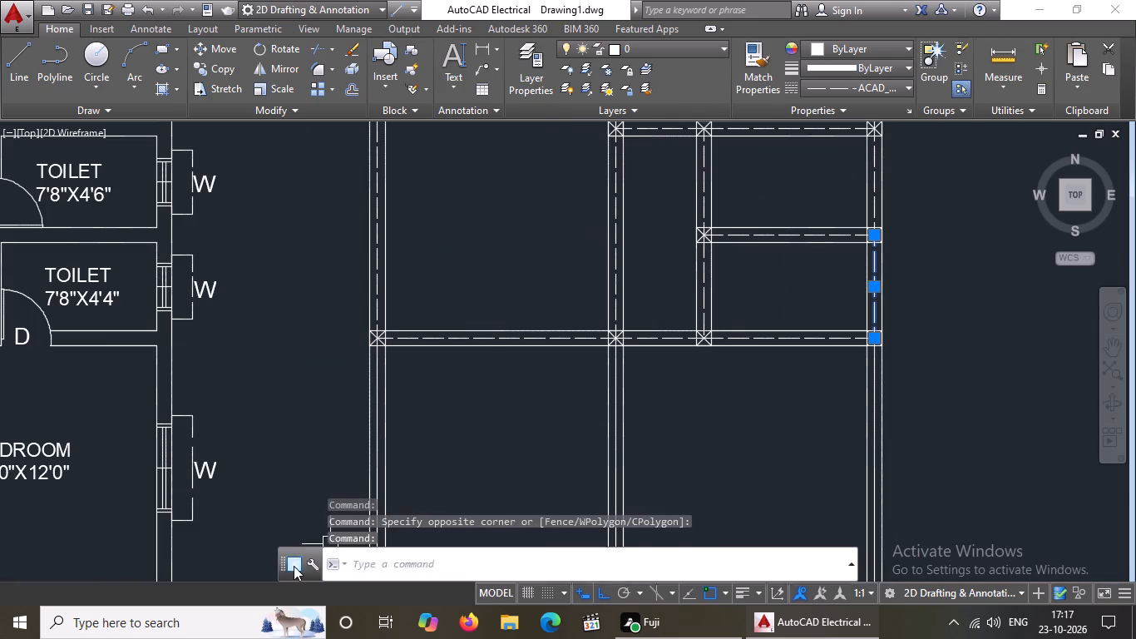
pyautogui.scroll(2, 385, 429)
pyautogui.click(365, 433)
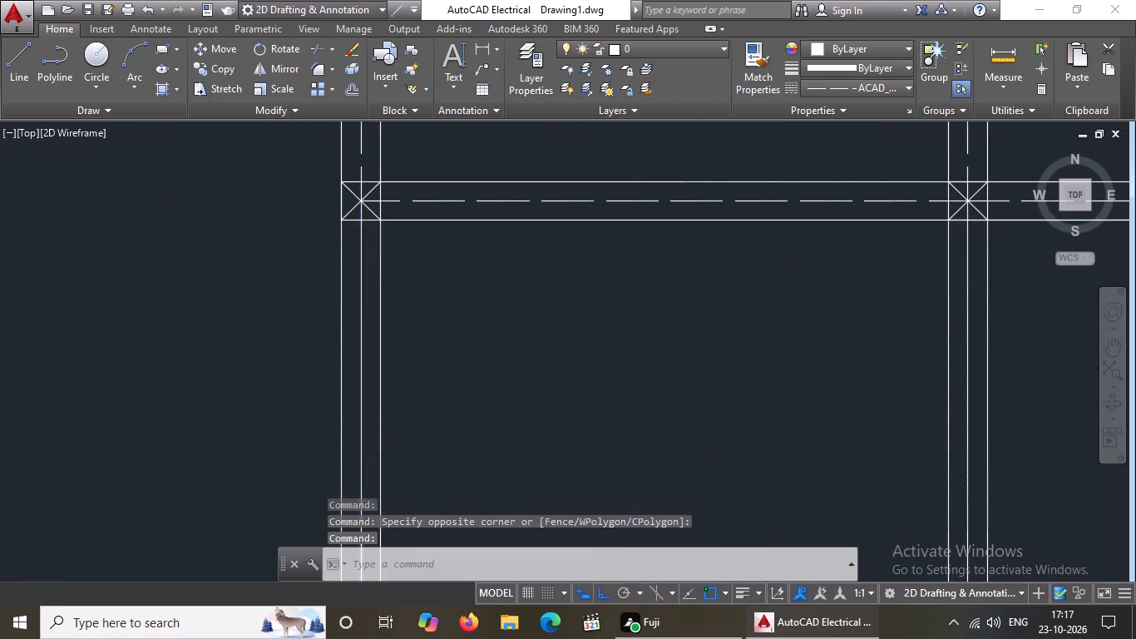
pyautogui.click(840, 87)
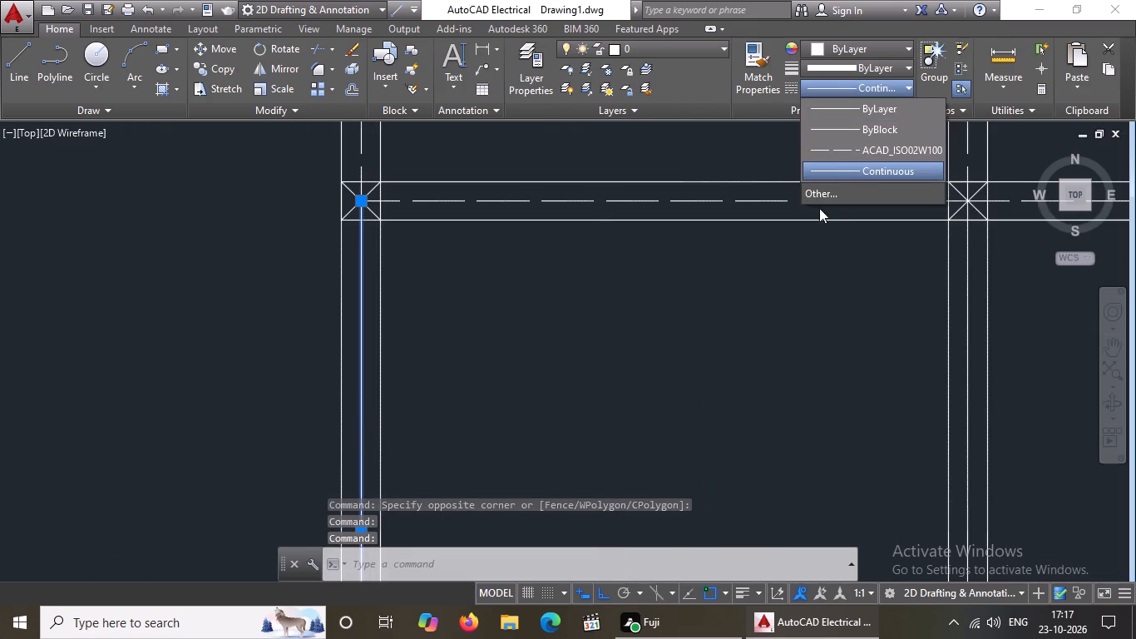
pyautogui.click(837, 148)
# Change the centre line of the wall between the drawing room and the bedroom to the ACAD_ISO02W100 linetype.
pyautogui.scroll(-2, 763, 234)
pyautogui.scroll(4, 846, 288)
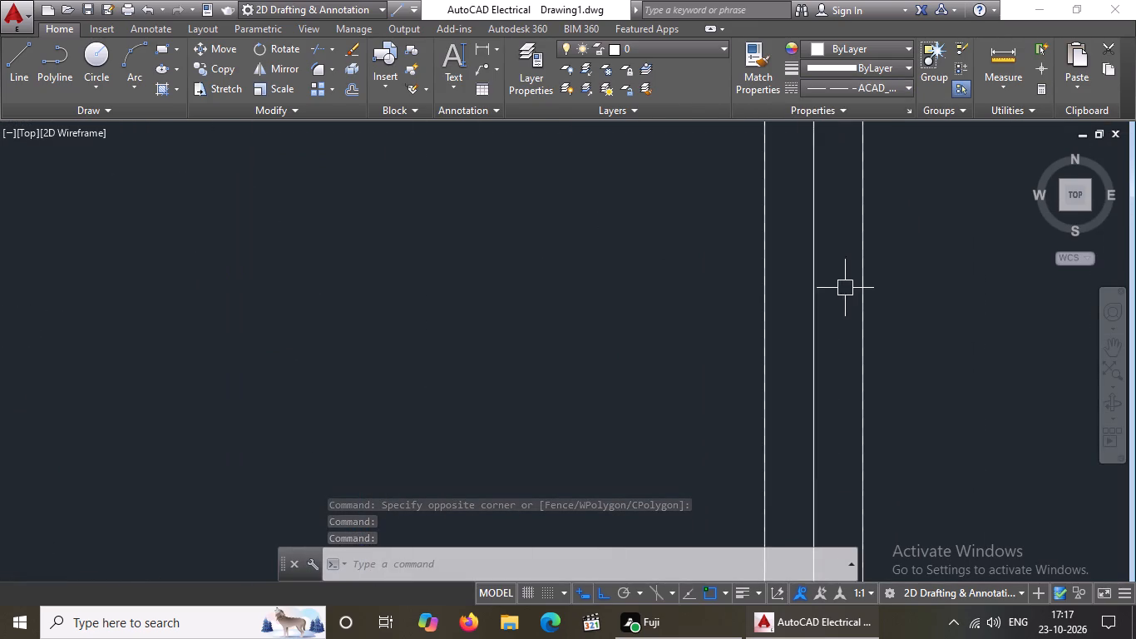
pyautogui.click(812, 296)
pyautogui.click(833, 83)
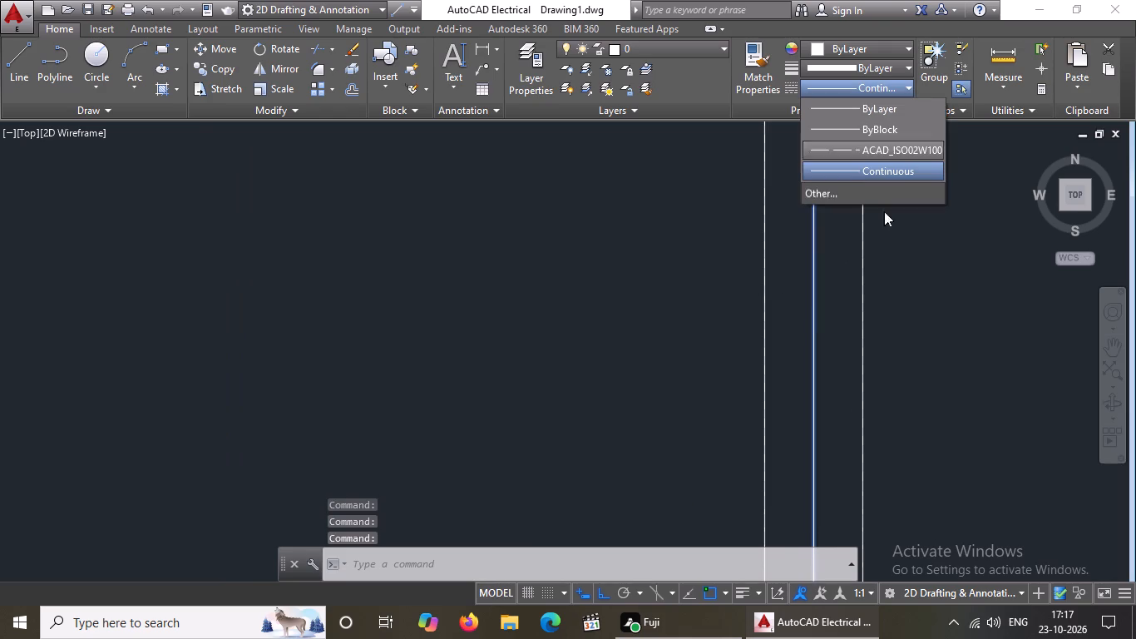
pyautogui.click(857, 149)
# Change the centre line along the bedroom's east wall to the ACAD_ISO02W100 linetype.
pyautogui.scroll(-5, 602, 313)
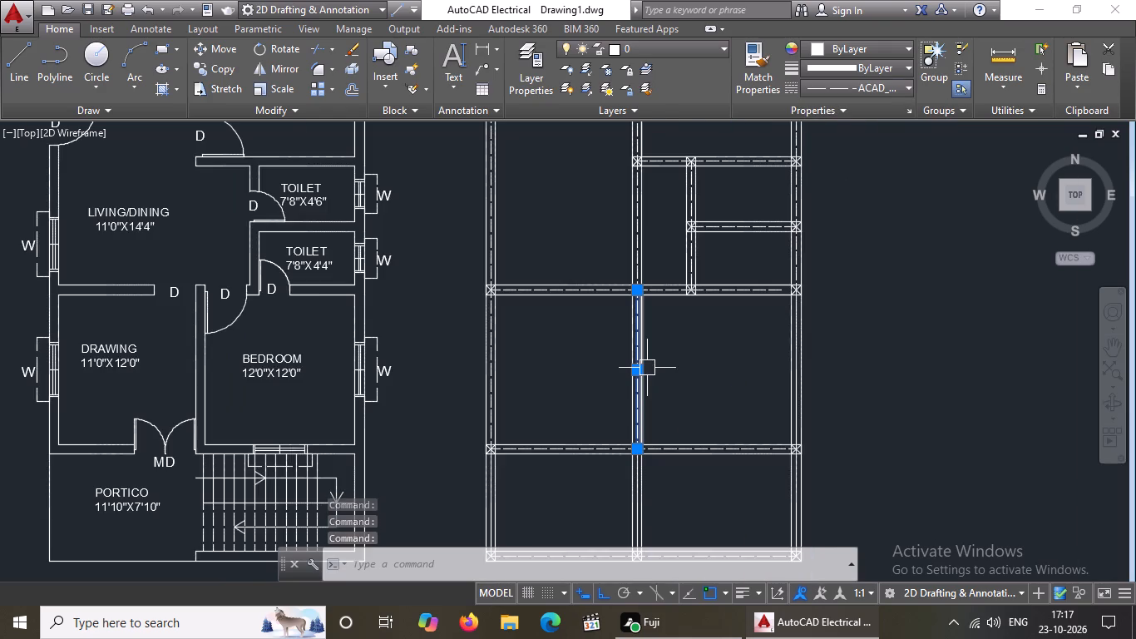
pyautogui.scroll(3, 776, 317)
pyautogui.click(843, 346)
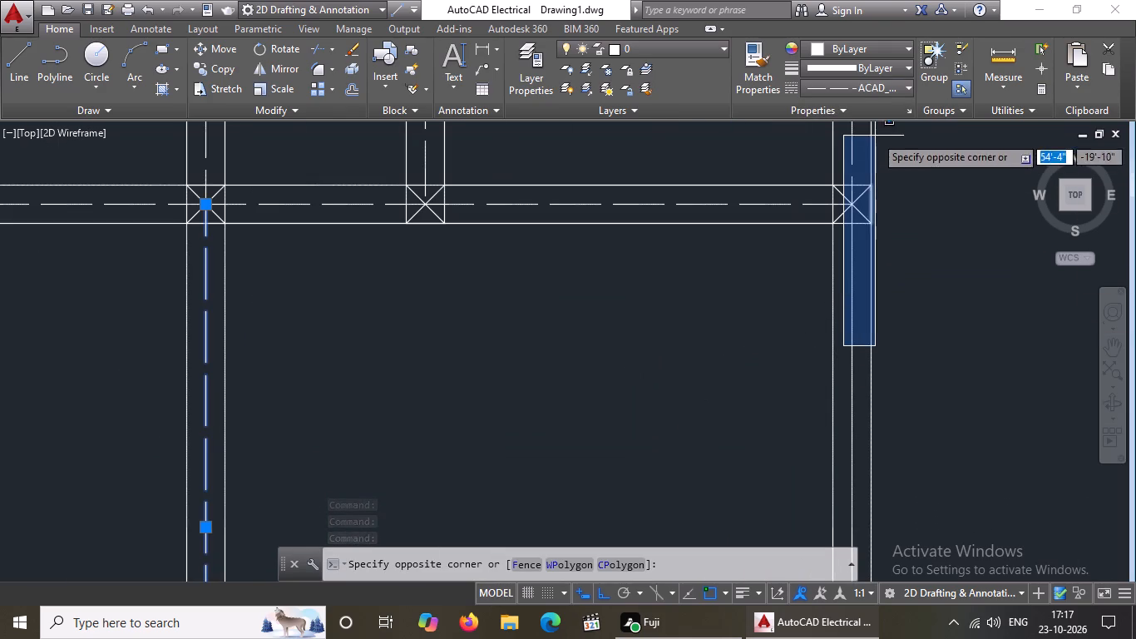
pyautogui.click(854, 315)
pyautogui.click(854, 314)
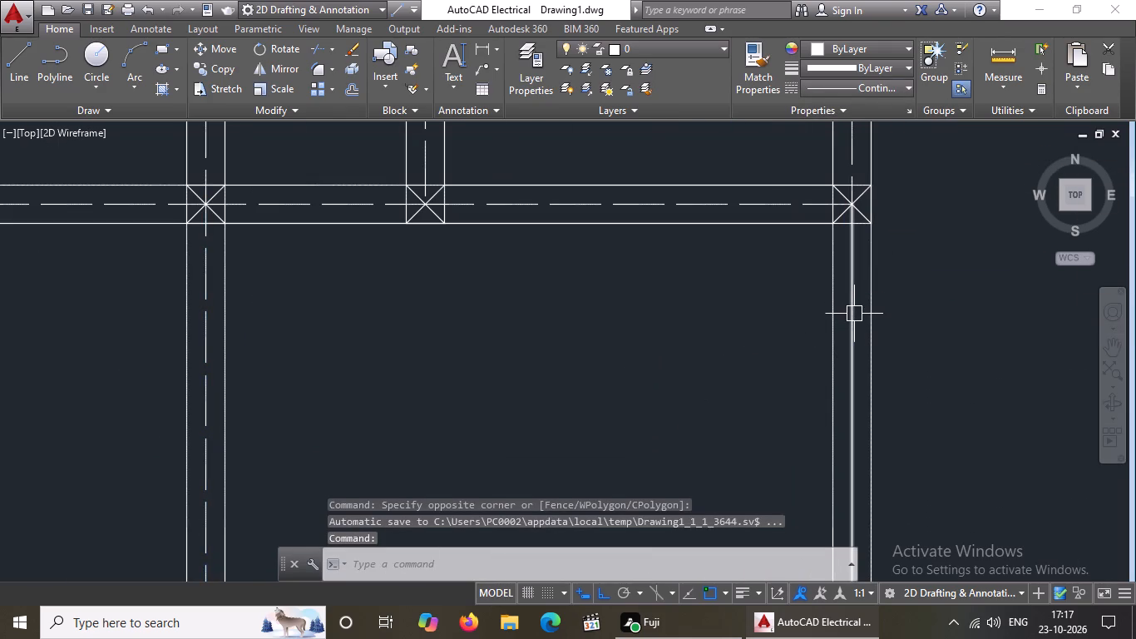
pyautogui.click(856, 277)
pyautogui.click(817, 93)
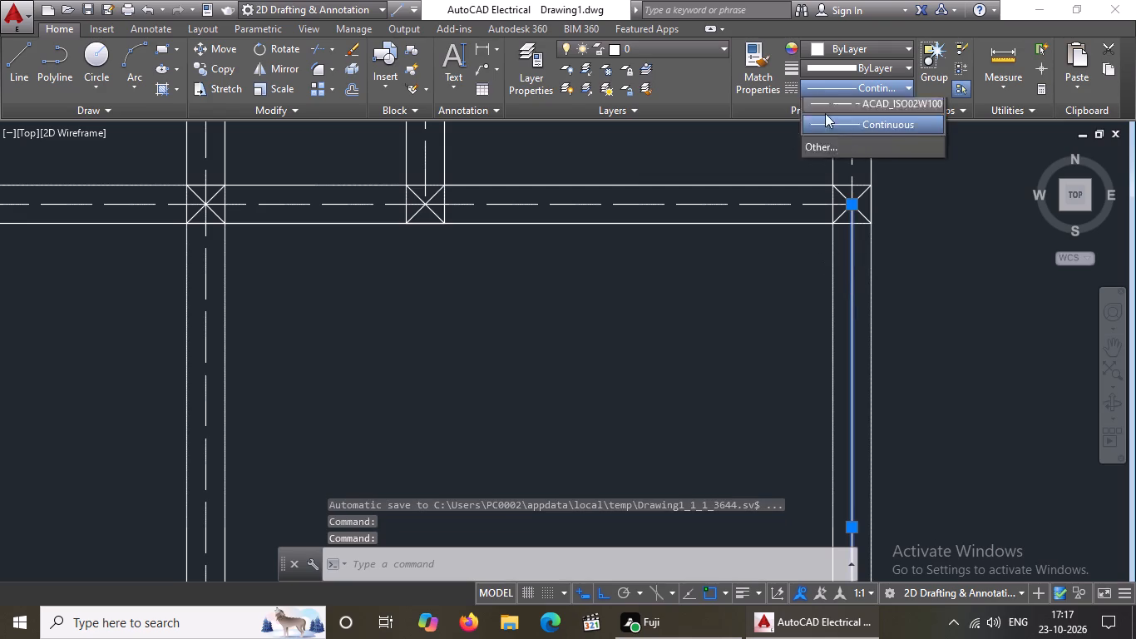
pyautogui.moveTo(859, 146); pyautogui.dragTo(860, 161)
pyautogui.scroll(-5, 805, 262)
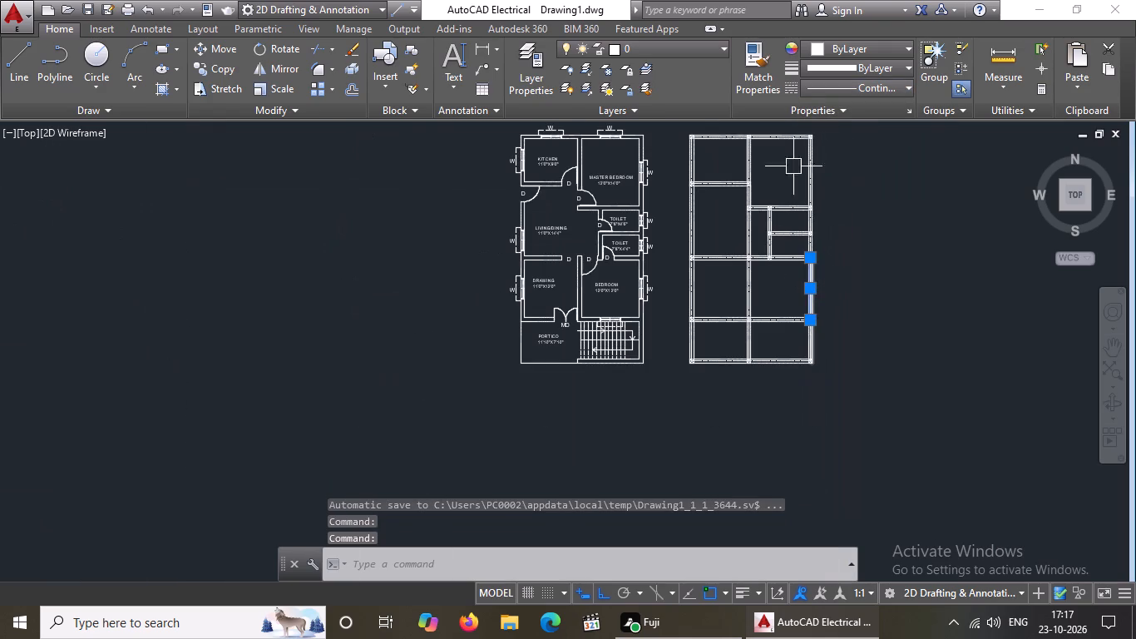
pyautogui.click(835, 86)
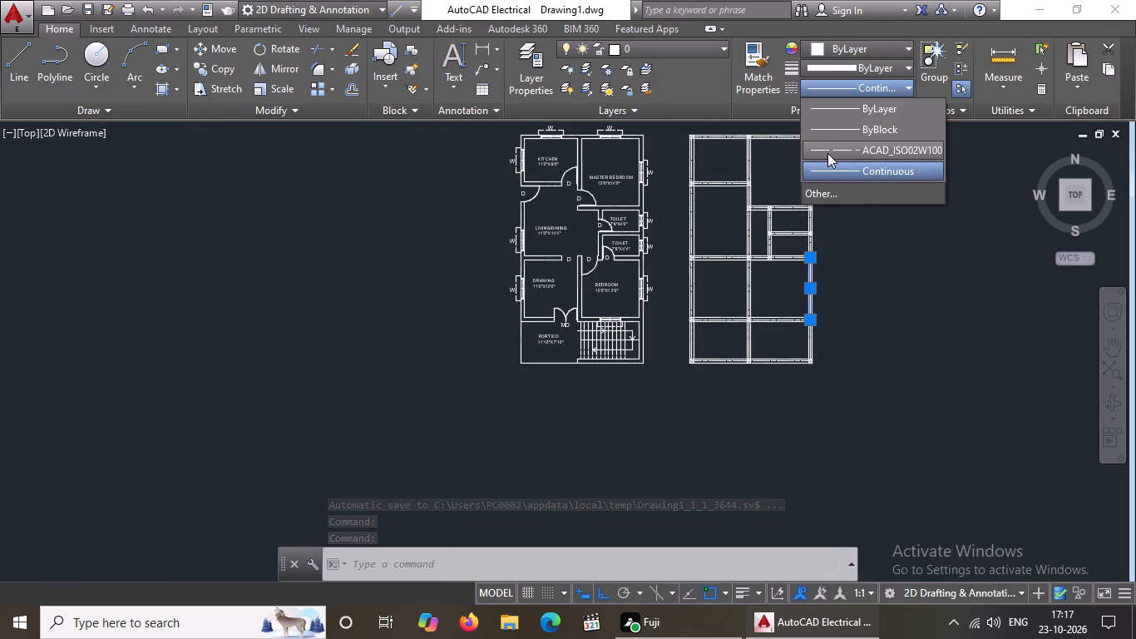
pyautogui.moveTo(827, 148); pyautogui.dragTo(827, 156)
# Change the centre line along the portico's west side to the ACAD_ISO02W100 linetype.
pyautogui.scroll(-3, 777, 265)
pyautogui.scroll(4, 771, 282)
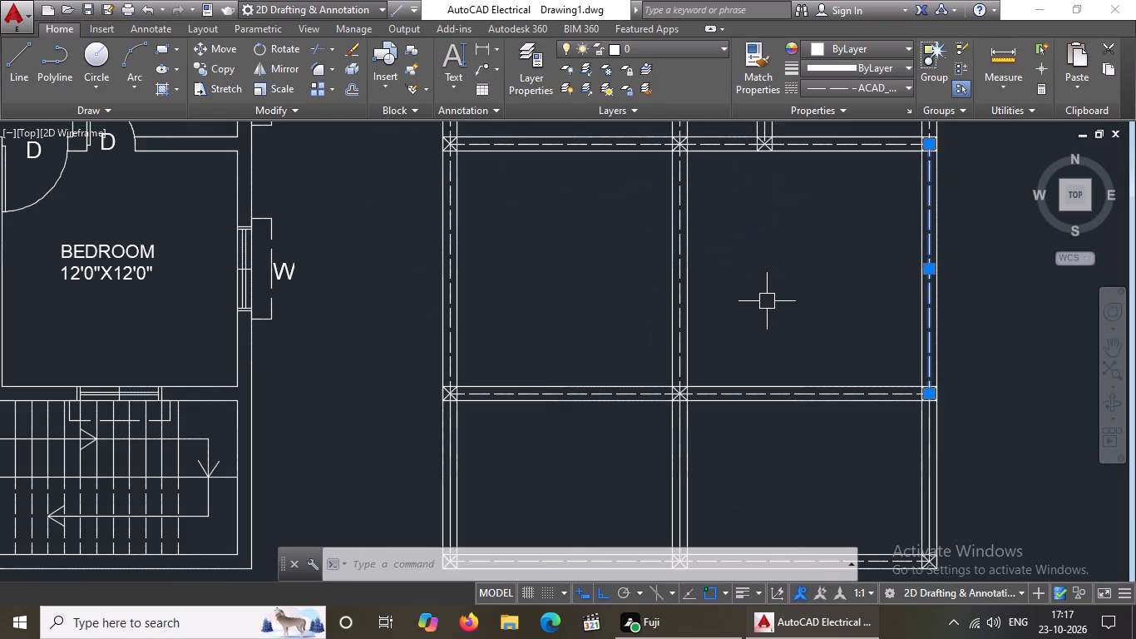
pyautogui.scroll(-3, 767, 301)
pyautogui.scroll(4, 693, 339)
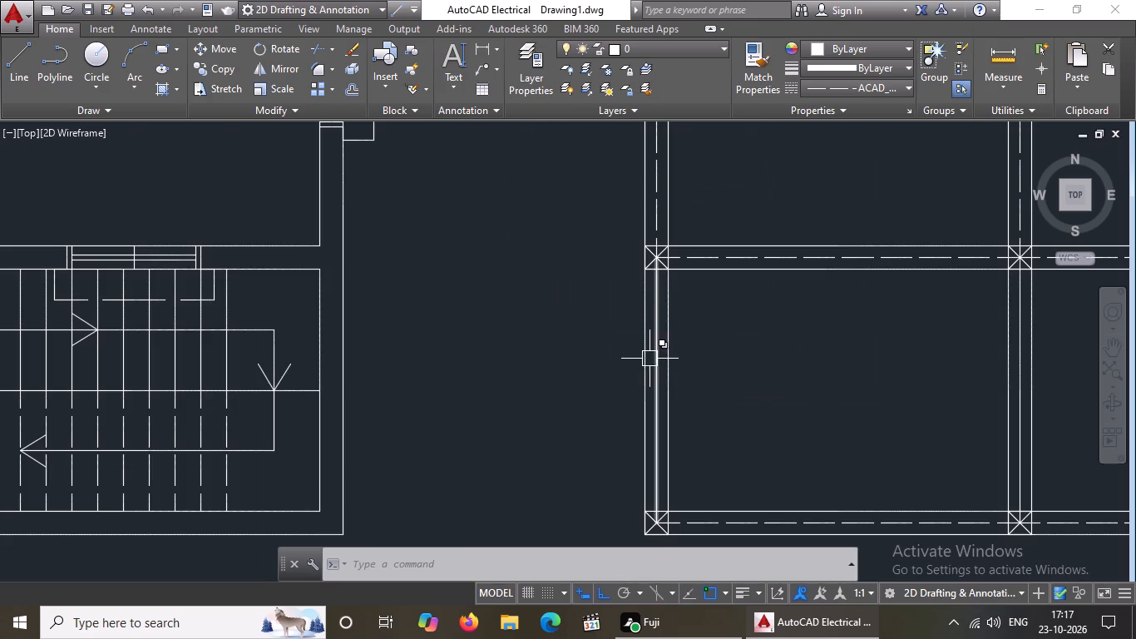
pyautogui.click(649, 359)
pyautogui.click(893, 87)
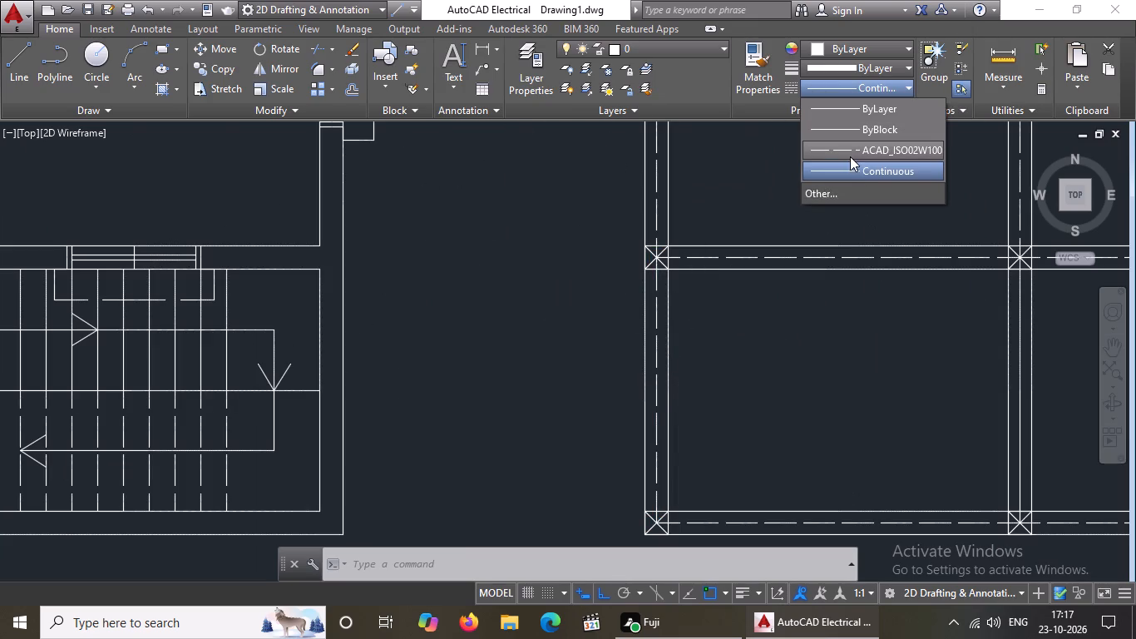
pyautogui.moveTo(850, 151); pyautogui.dragTo(849, 159)
# Change the centre line between the portico and the staircase to the ACAD_ISO02W100 linetype.
pyautogui.scroll(-2, 742, 229)
pyautogui.scroll(4, 831, 245)
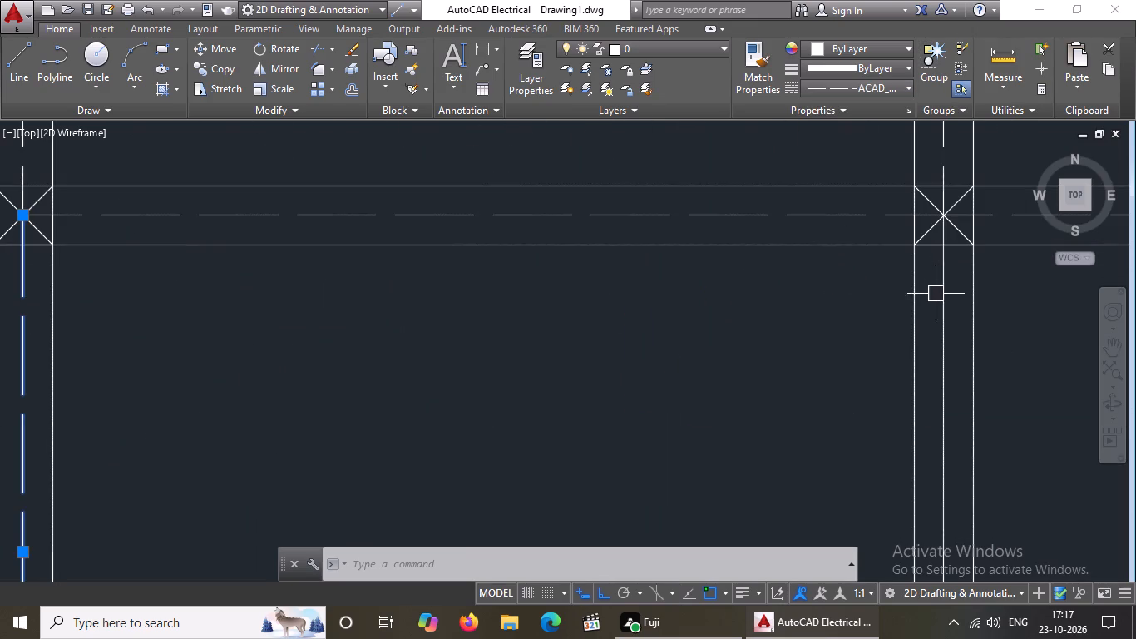
pyautogui.click(941, 296)
pyautogui.click(861, 87)
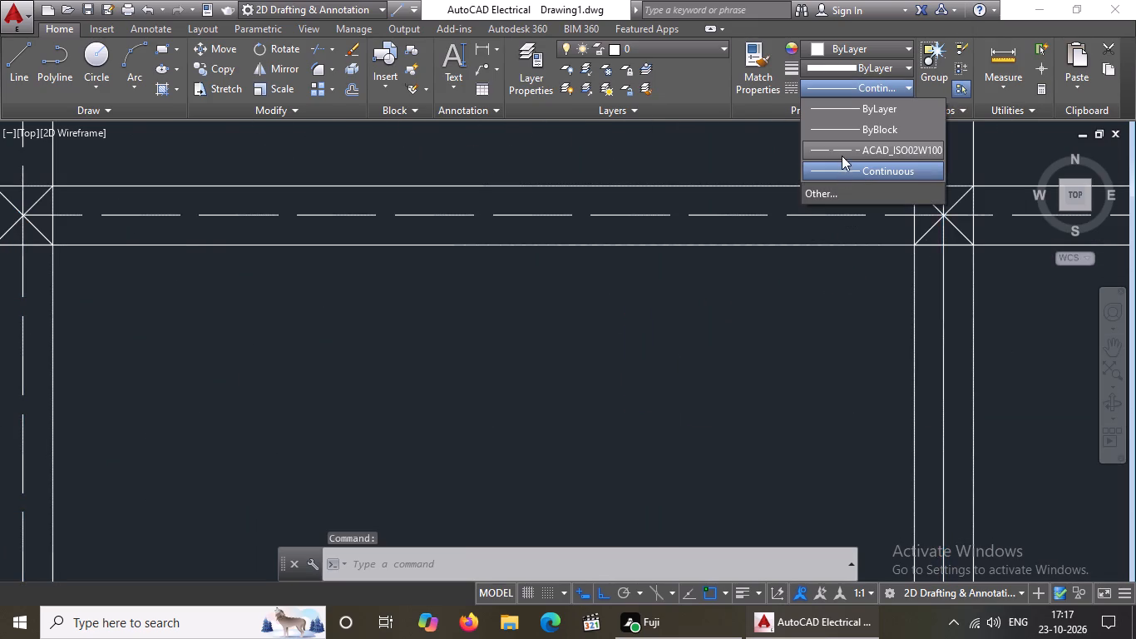
pyautogui.click(842, 155)
# Change the centre line along the staircase's east wall to the ACAD_ISO02W100 linetype and clear the selection.
pyautogui.scroll(-5, 812, 188)
pyautogui.scroll(4, 956, 261)
pyautogui.scroll(-5, 1096, 279)
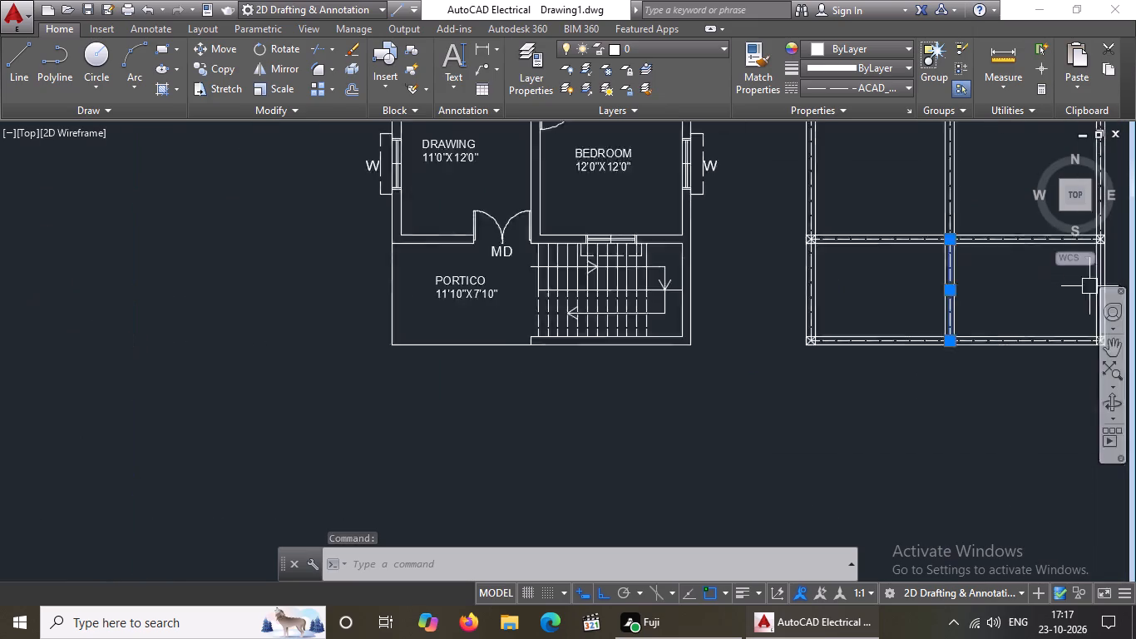
pyautogui.moveTo(924, 329); pyautogui.dragTo(338, 443, button='middle')
pyautogui.scroll(2, 505, 398)
pyautogui.click(501, 398)
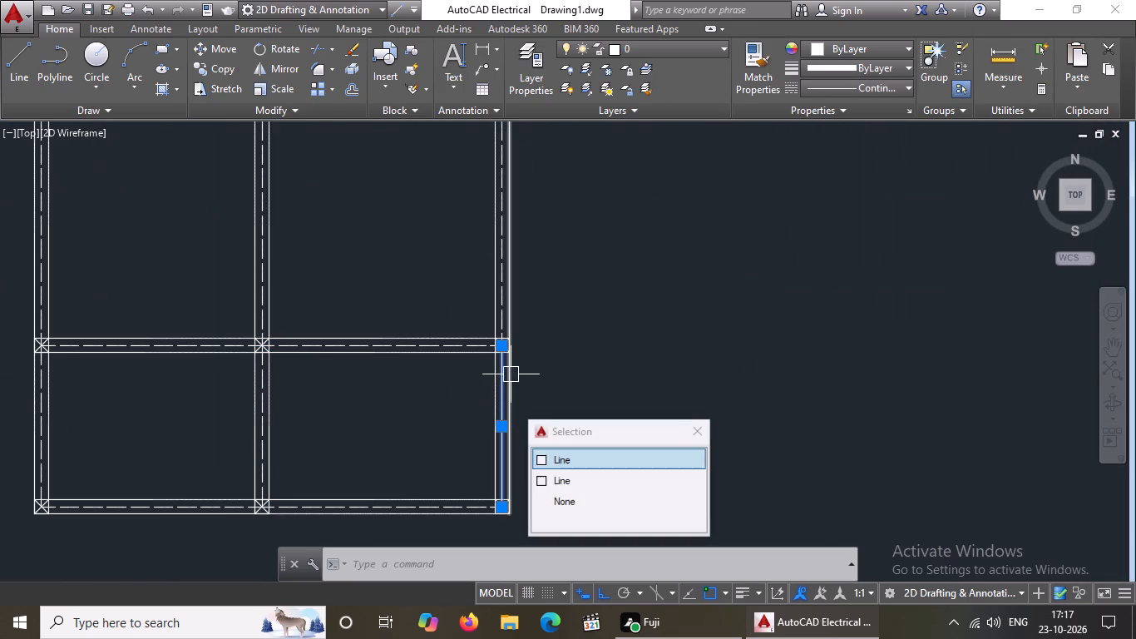
pyautogui.click(845, 89)
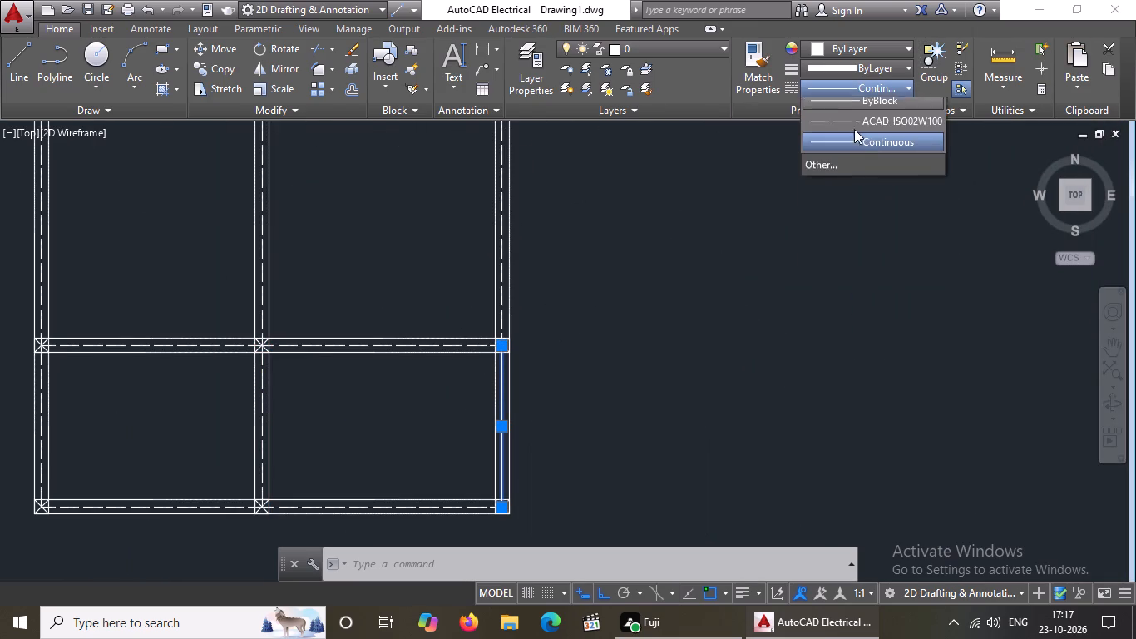
pyautogui.moveTo(852, 147); pyautogui.dragTo(852, 158)
pyautogui.scroll(-4, 309, 387)
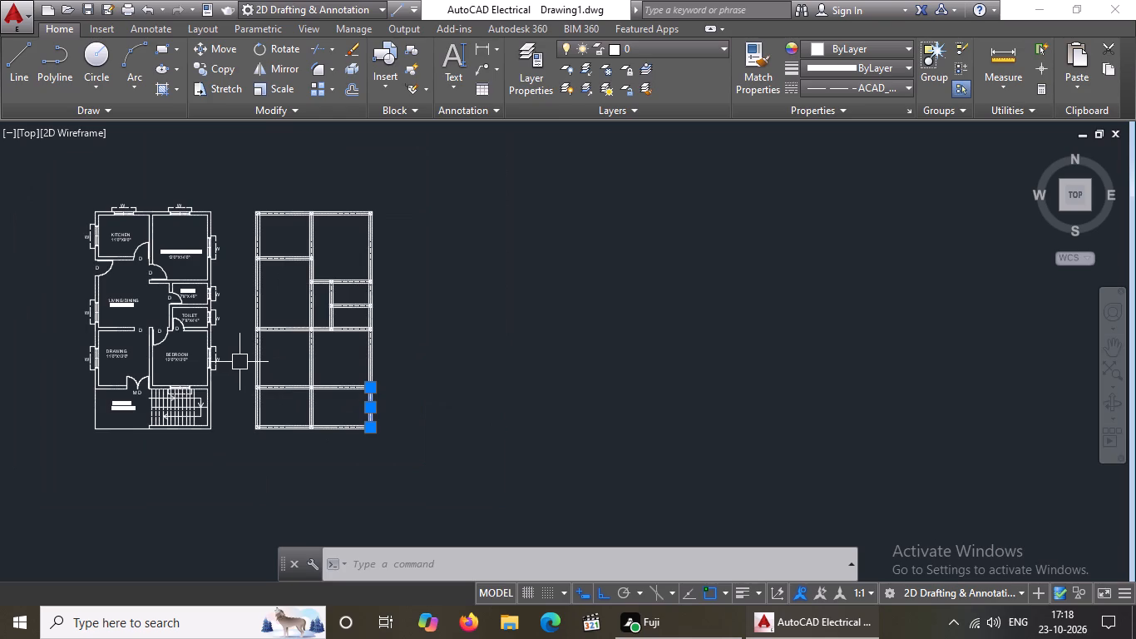
pyautogui.moveTo(240, 362); pyautogui.dragTo(324, 372, button='middle')
pyautogui.scroll(3, 332, 424)
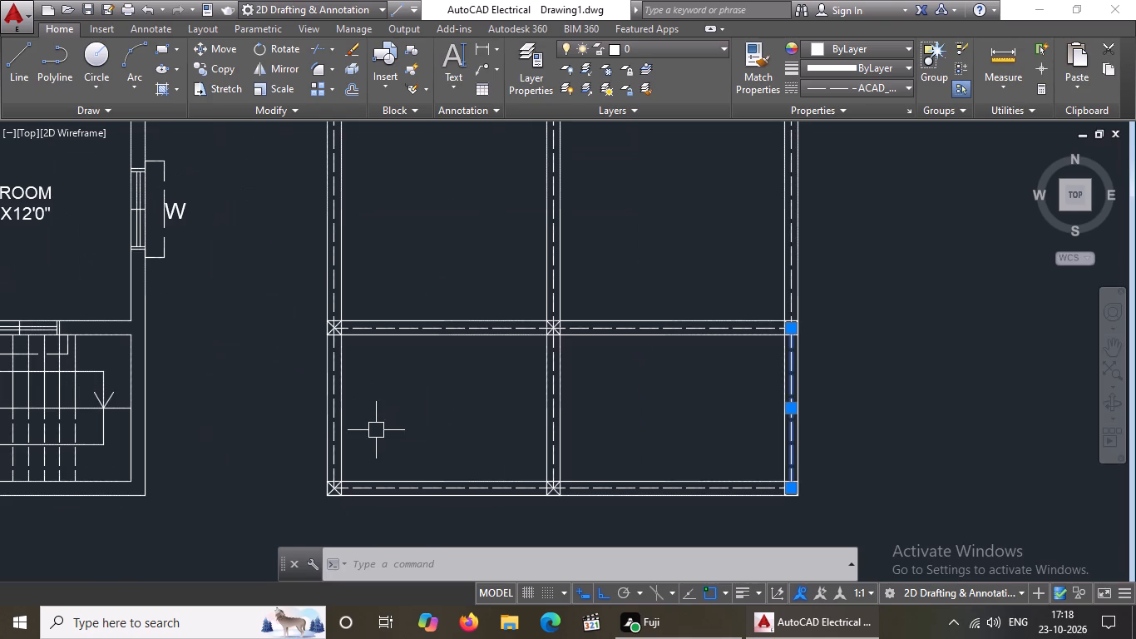
pyautogui.press('Escape')
# Delete both diagonal lines inside the southwest corner column of the layout copy.
pyautogui.scroll(2, 309, 524)
pyautogui.scroll(1, 336, 424)
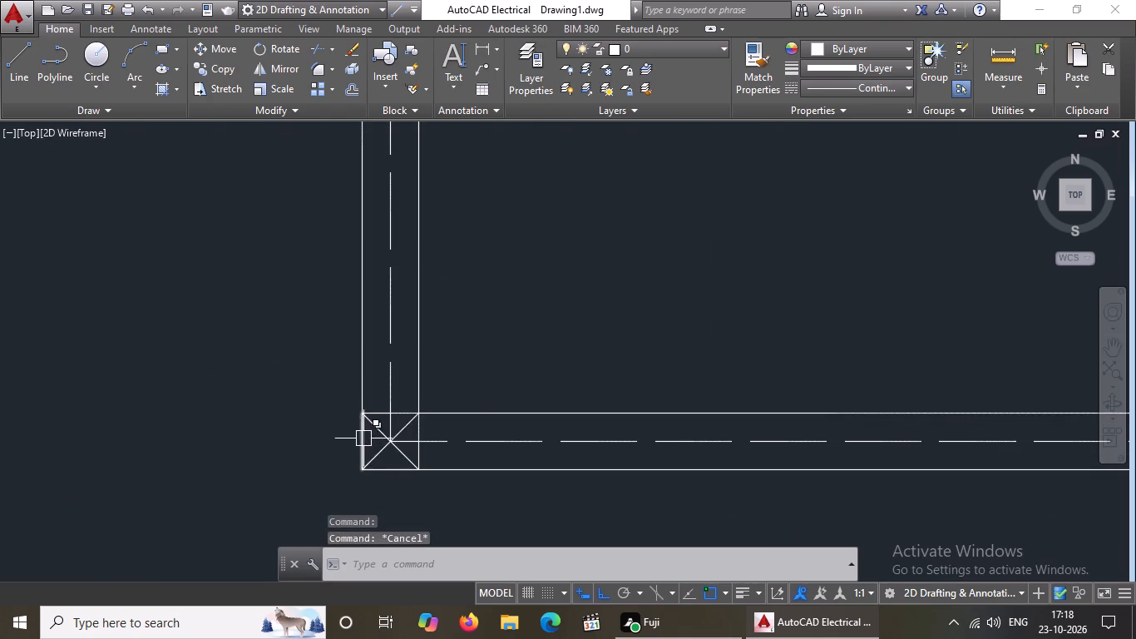
pyautogui.scroll(2, 381, 432)
pyautogui.click(380, 433)
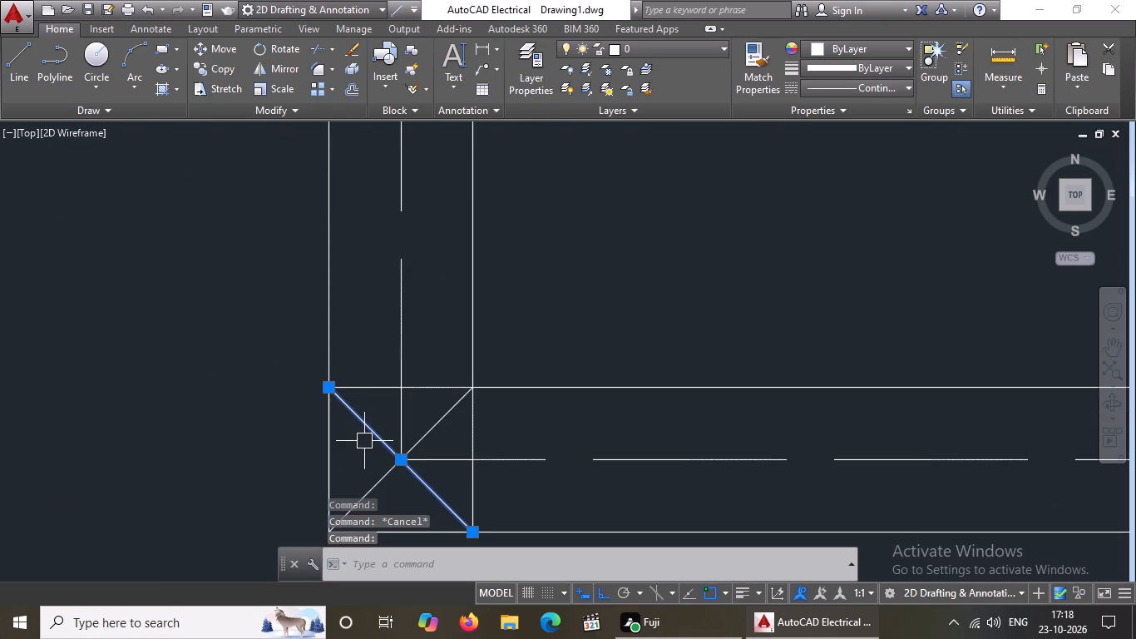
pyautogui.press('Delete')
pyautogui.click(372, 477)
pyautogui.press('Delete')
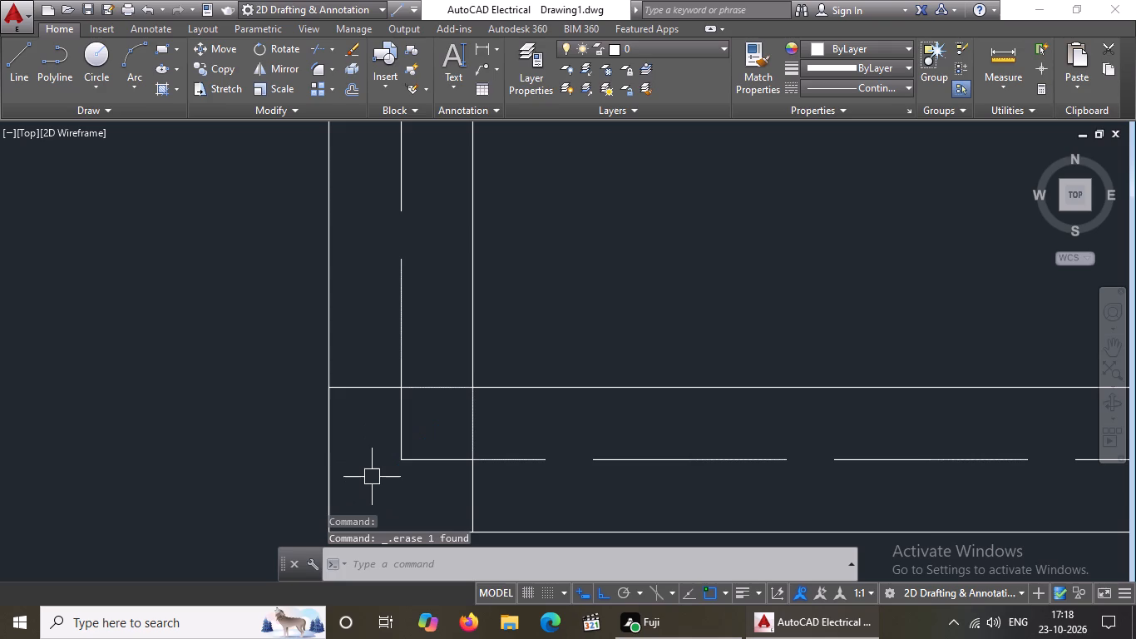
# Trim the vertical and horizontal centre-line ends inside the southwest corner column back to the column's edges.
pyautogui.write('TR')
pyautogui.press('Return')
pyautogui.press('Return')
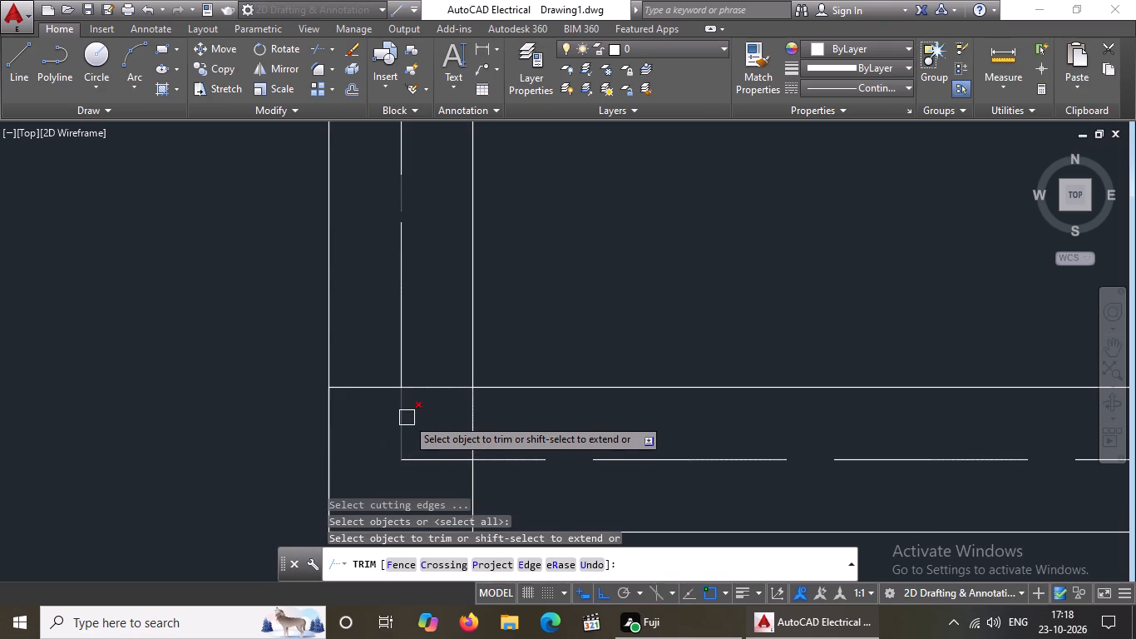
pyautogui.moveTo(407, 417); pyautogui.dragTo(421, 452)
pyautogui.click(423, 457)
pyautogui.scroll(-5, 423, 457)
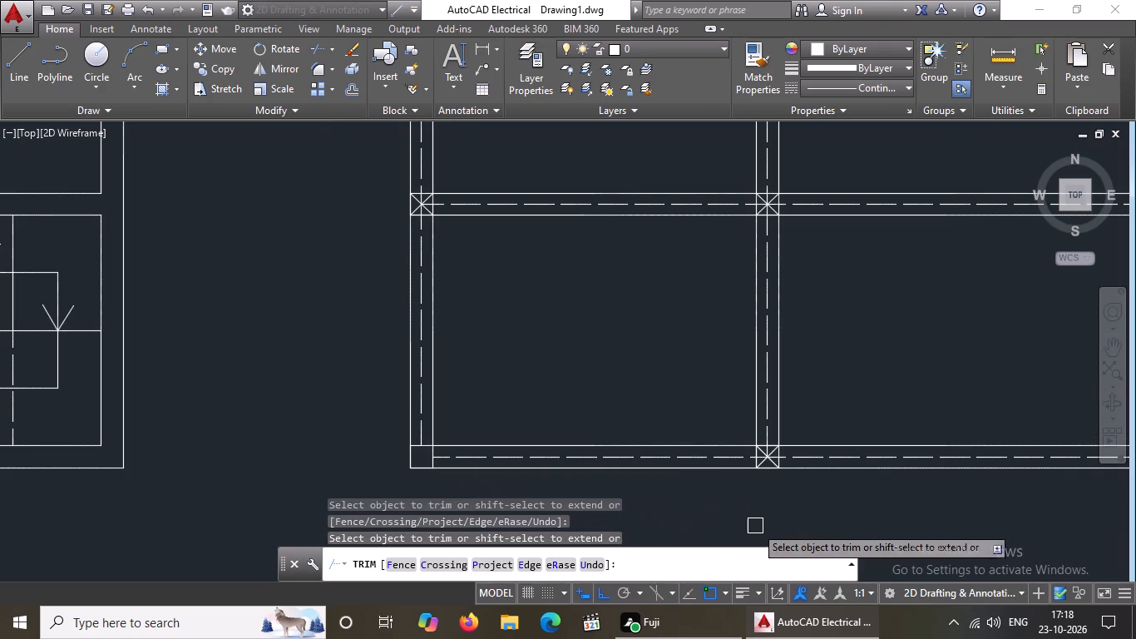
pyautogui.scroll(2, 805, 497)
pyautogui.press('Escape')
# Delete both diagonal lines inside the middle column of the layout copy's south wall.
pyautogui.scroll(2, 723, 431)
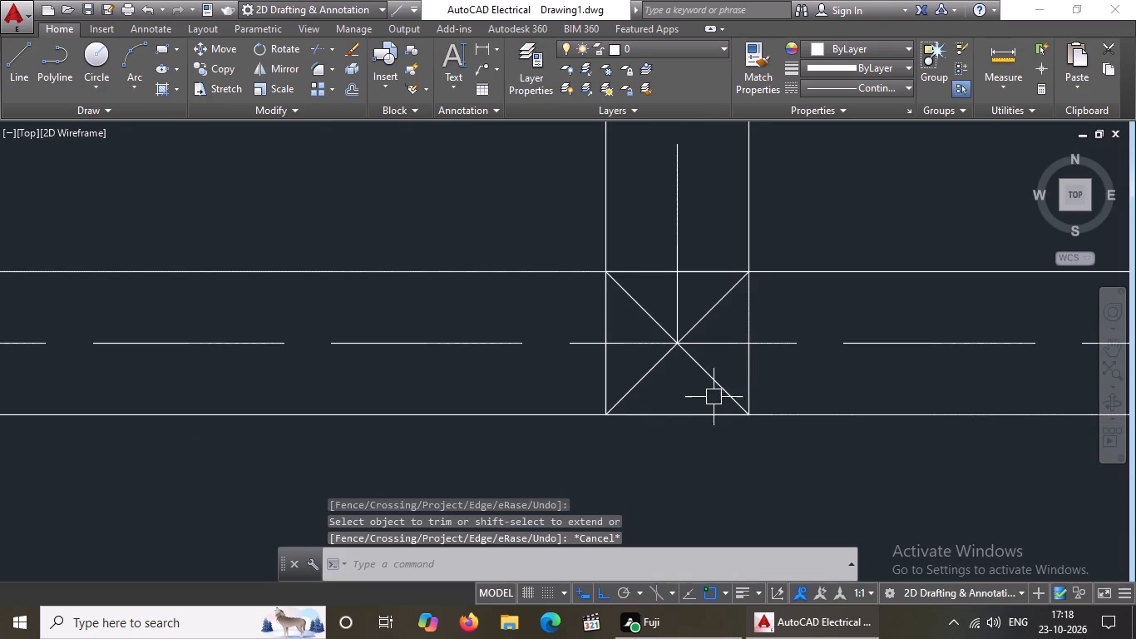
pyautogui.click(713, 386)
pyautogui.press('Delete')
pyautogui.scroll(2, 713, 385)
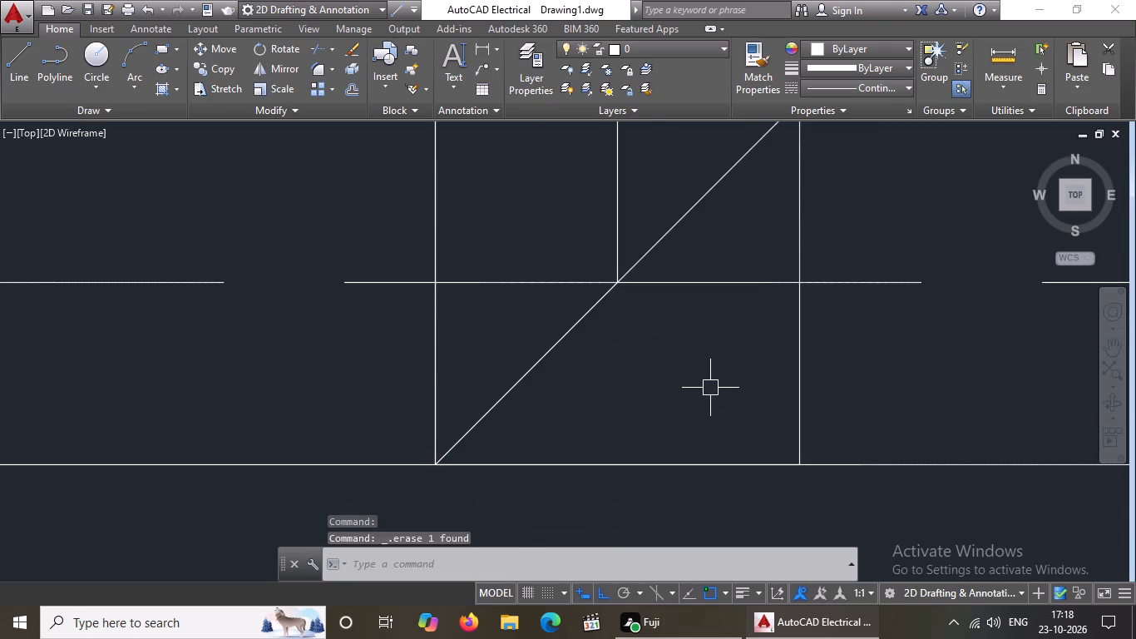
pyautogui.click(531, 364)
pyautogui.press('Delete')
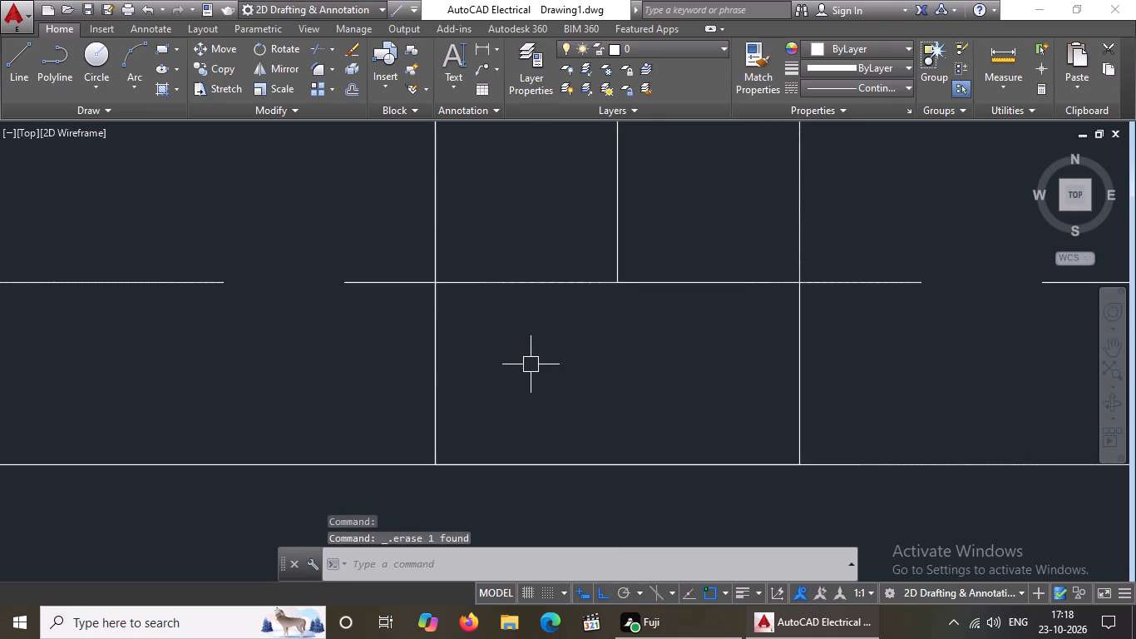
# Trim the horizontal and vertical centre lines inside the south wall's middle column back to the column's edges.
pyautogui.write('TR')
pyautogui.press('Return')
pyautogui.press('Return')
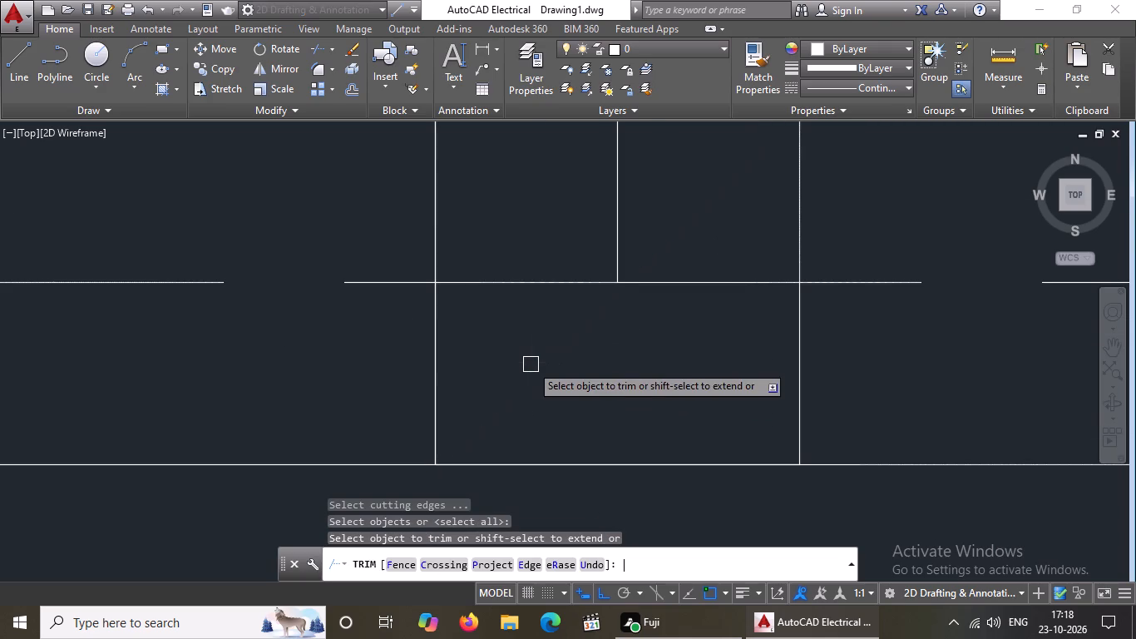
pyautogui.click(505, 283)
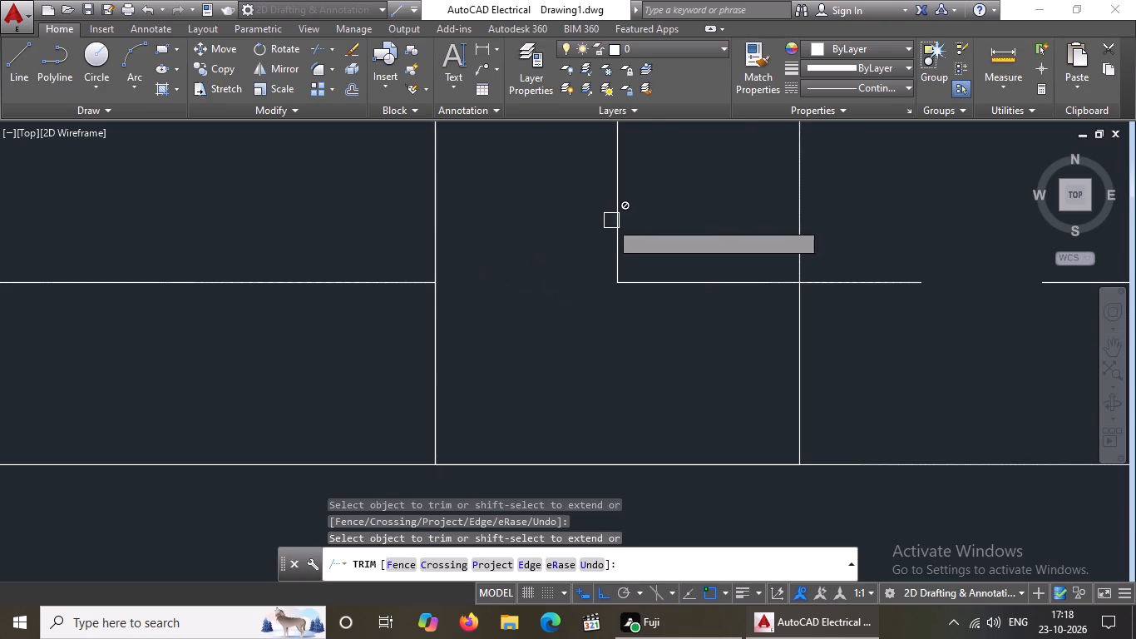
pyautogui.click(697, 280)
pyautogui.scroll(-4, 678, 280)
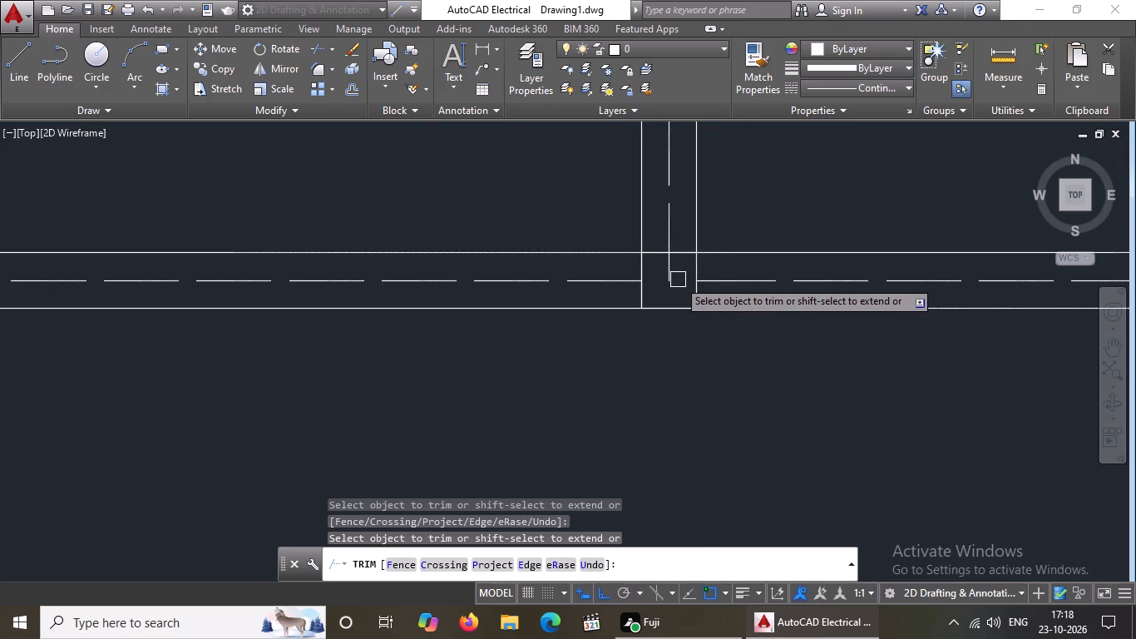
pyautogui.scroll(2, 671, 260)
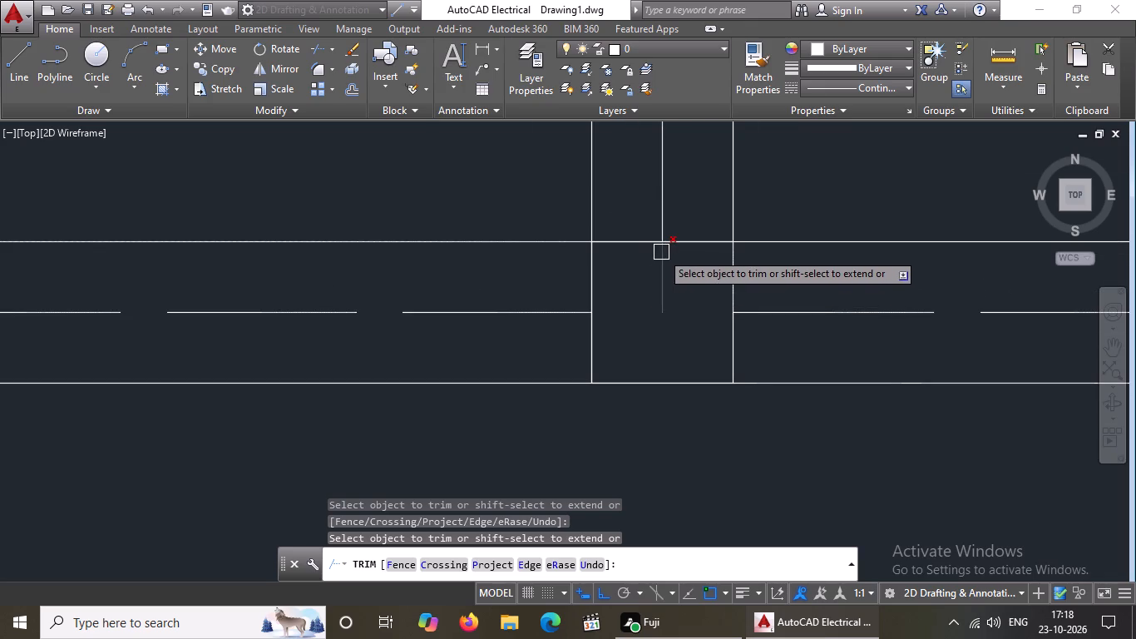
pyautogui.click(661, 252)
pyautogui.scroll(-6, 671, 290)
pyautogui.press('Escape')
# Delete both diagonal lines inside the southeast corner column of the layout copy.
pyautogui.scroll(3, 925, 281)
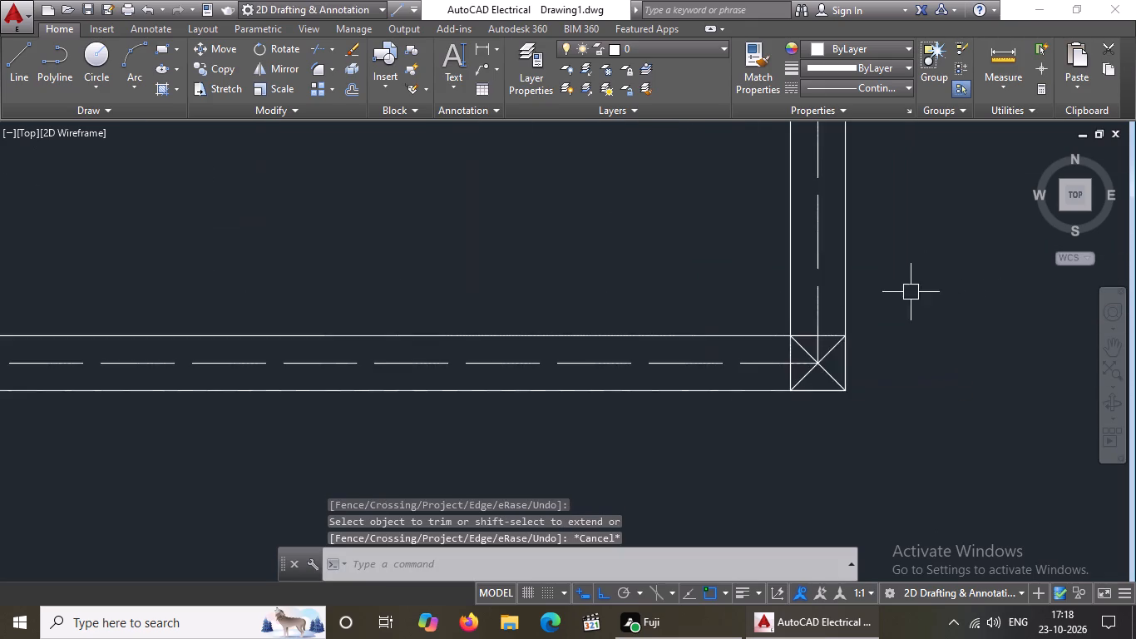
pyautogui.scroll(3, 820, 366)
pyautogui.click(817, 382)
pyautogui.press('Delete')
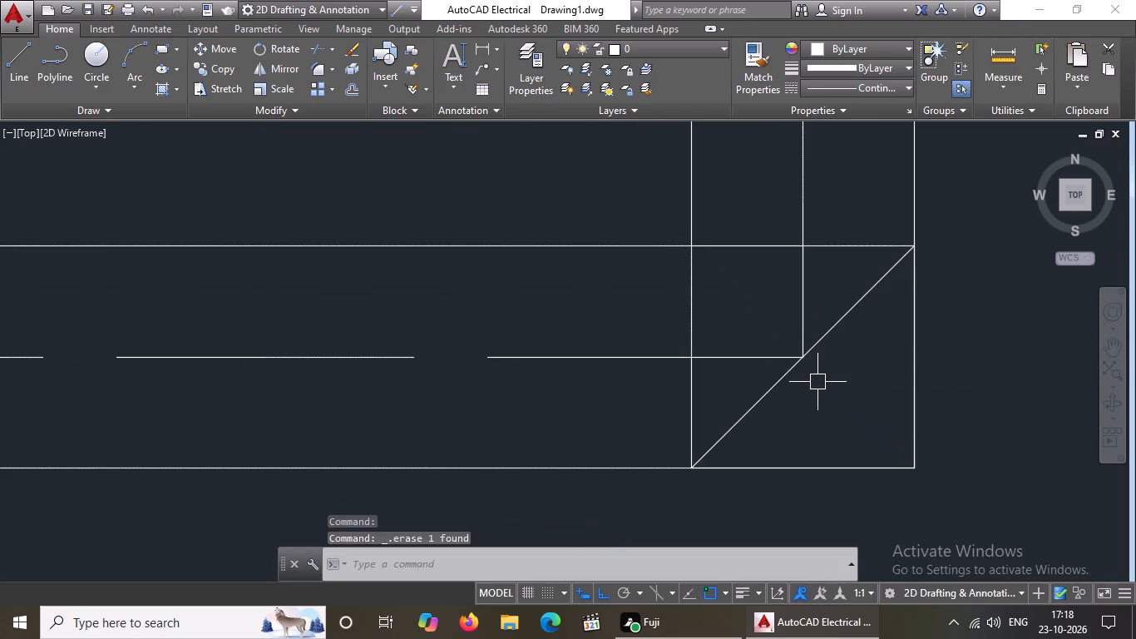
pyautogui.click(815, 340)
pyautogui.press('Delete')
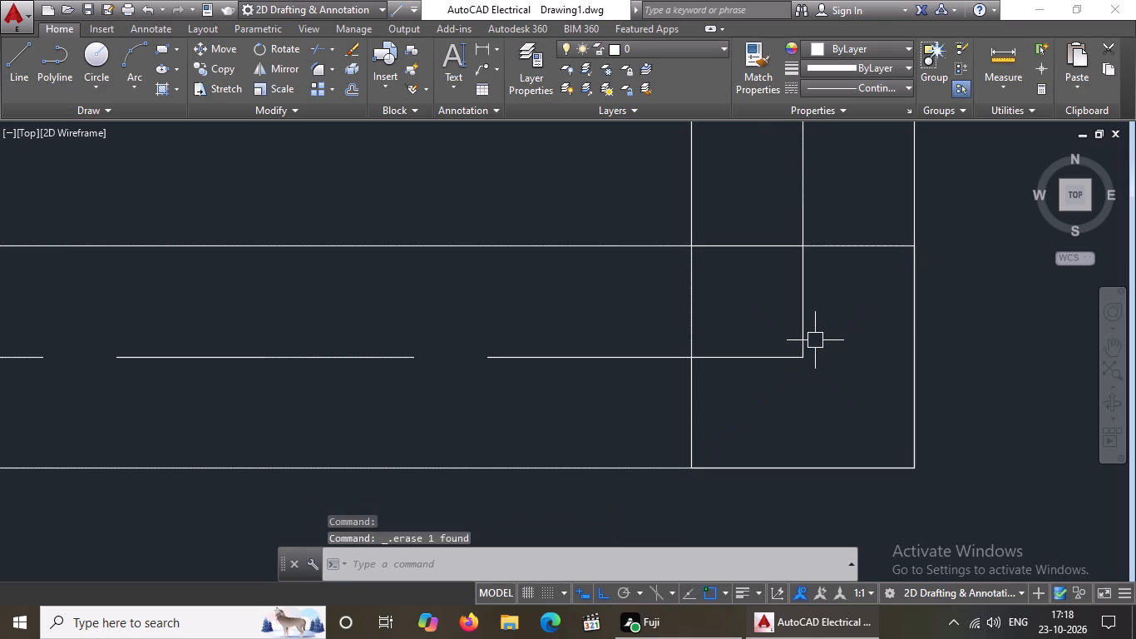
# Trim the horizontal and vertical centre-line ends inside the southeast corner column back to the column's edges.
pyautogui.write('TR')
pyautogui.press('Return')
pyautogui.press('Return')
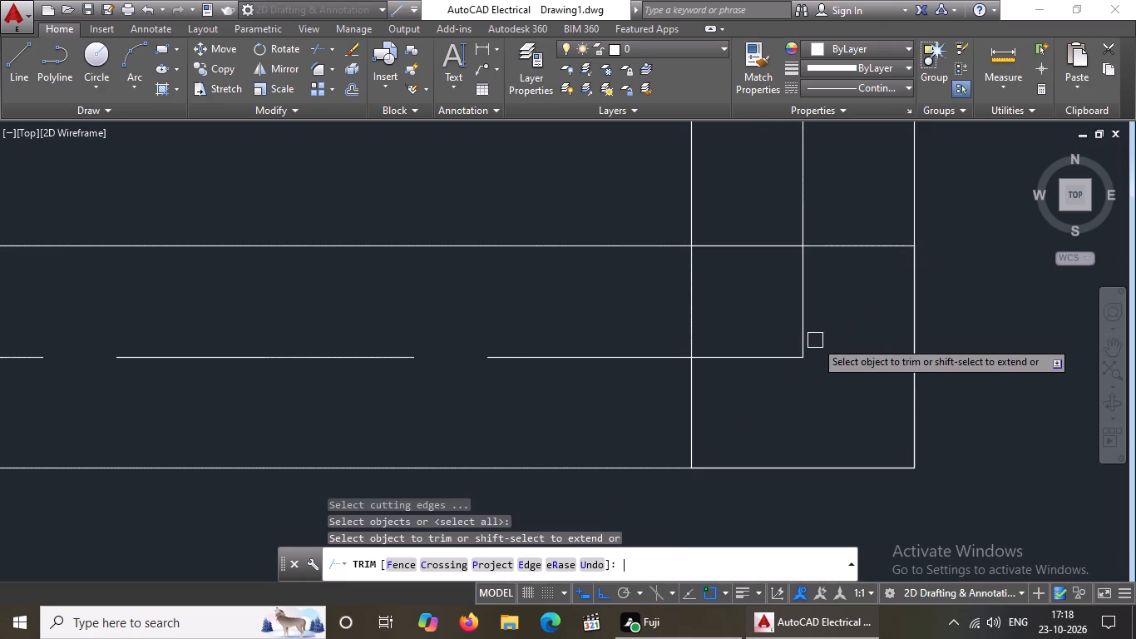
pyautogui.click(733, 354)
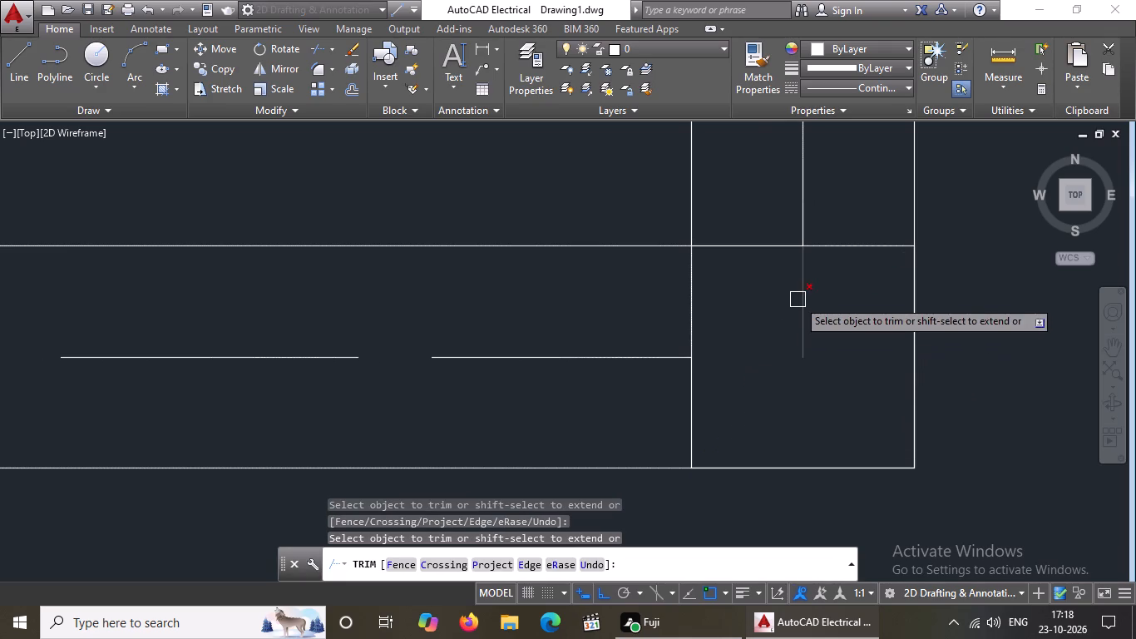
pyautogui.click(798, 298)
pyautogui.scroll(-8, 810, 318)
pyautogui.scroll(2, 817, 189)
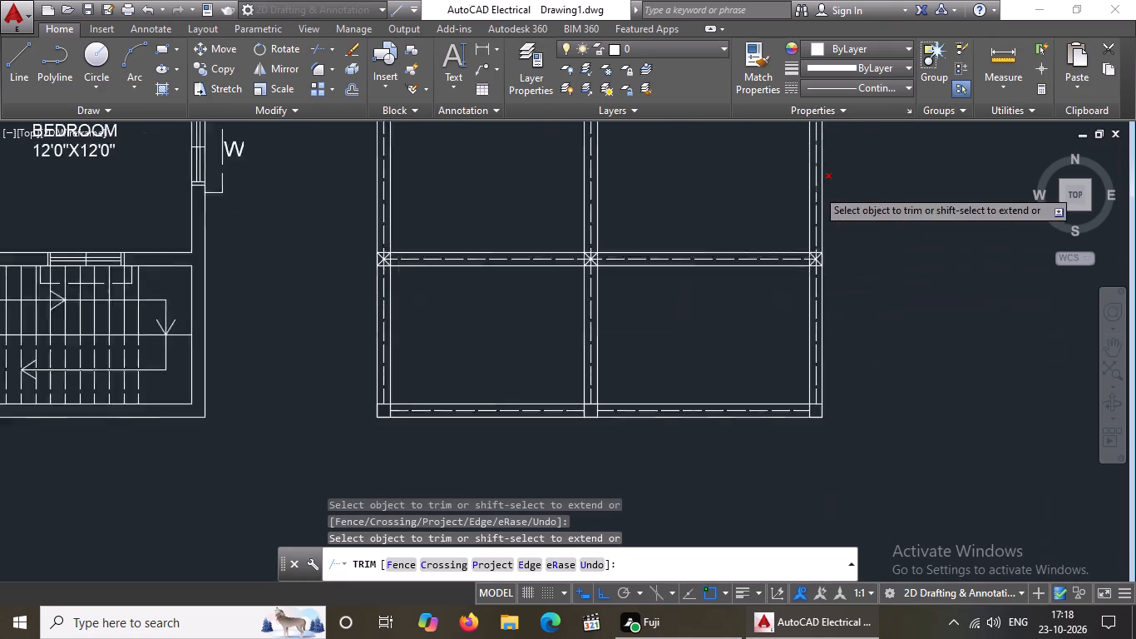
pyautogui.scroll(2, 817, 189)
pyautogui.press('Escape')
# Delete both diagonal lines inside the east-wall column in the second row from the south.
pyautogui.scroll(3, 832, 462)
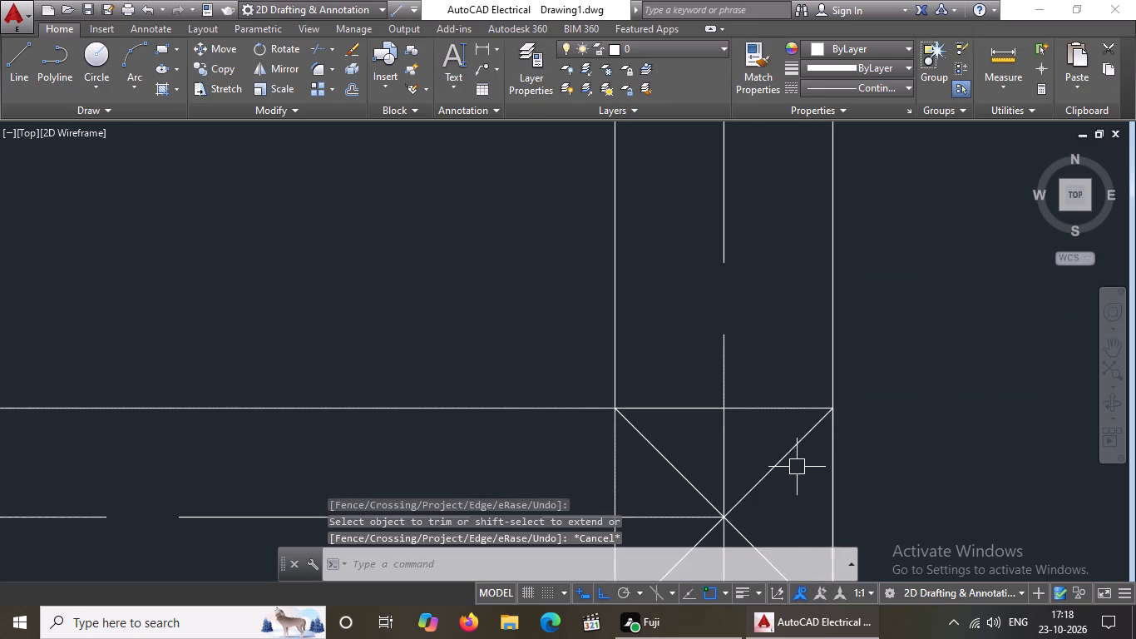
pyautogui.click(775, 460)
pyautogui.press('Delete')
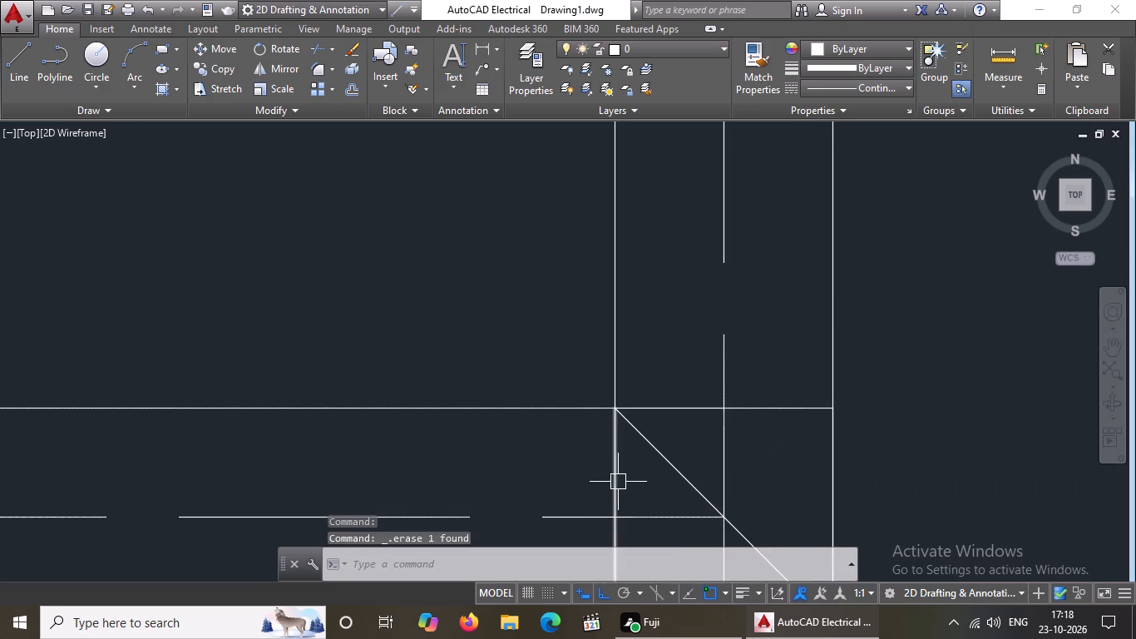
pyautogui.click(664, 454)
pyautogui.scroll(-6, 685, 452)
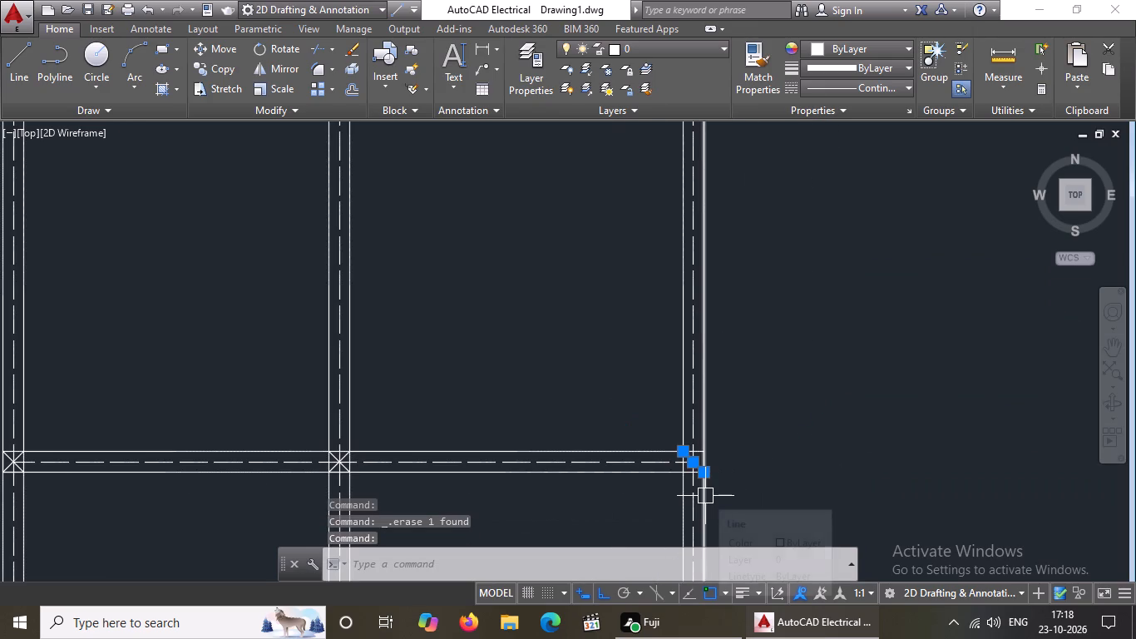
pyautogui.press('Delete')
# Trim the horizontal and vertical centre lines inside the second row's east-wall column back to the column's edges.
pyautogui.scroll(3, 685, 484)
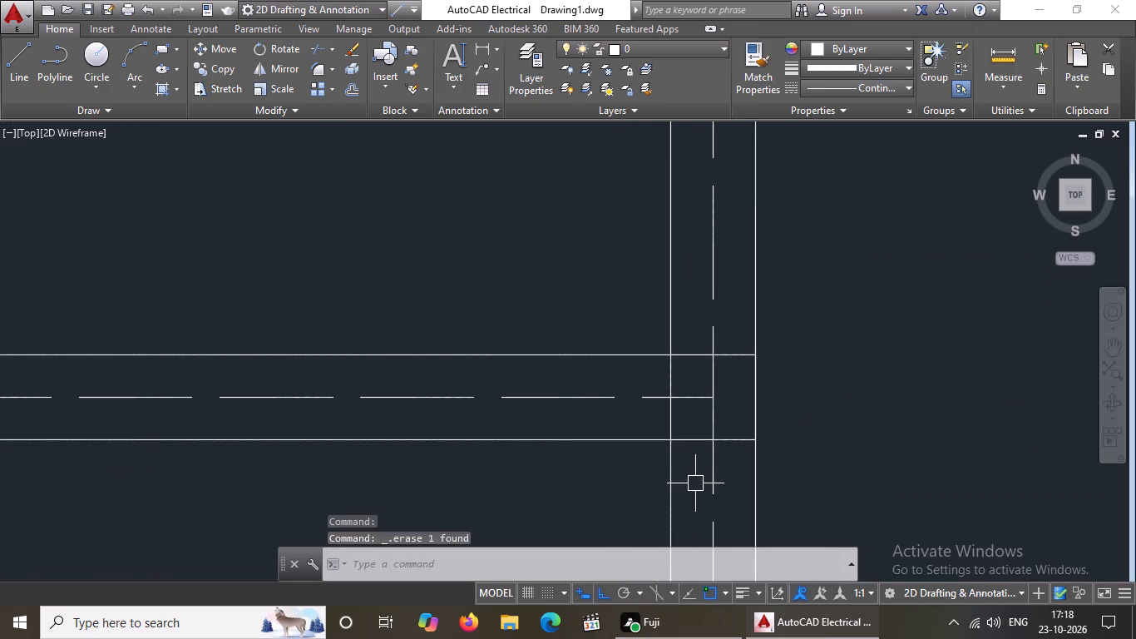
pyautogui.press('Escape')
pyautogui.write('TR')
pyautogui.press('Return')
pyautogui.press('Return')
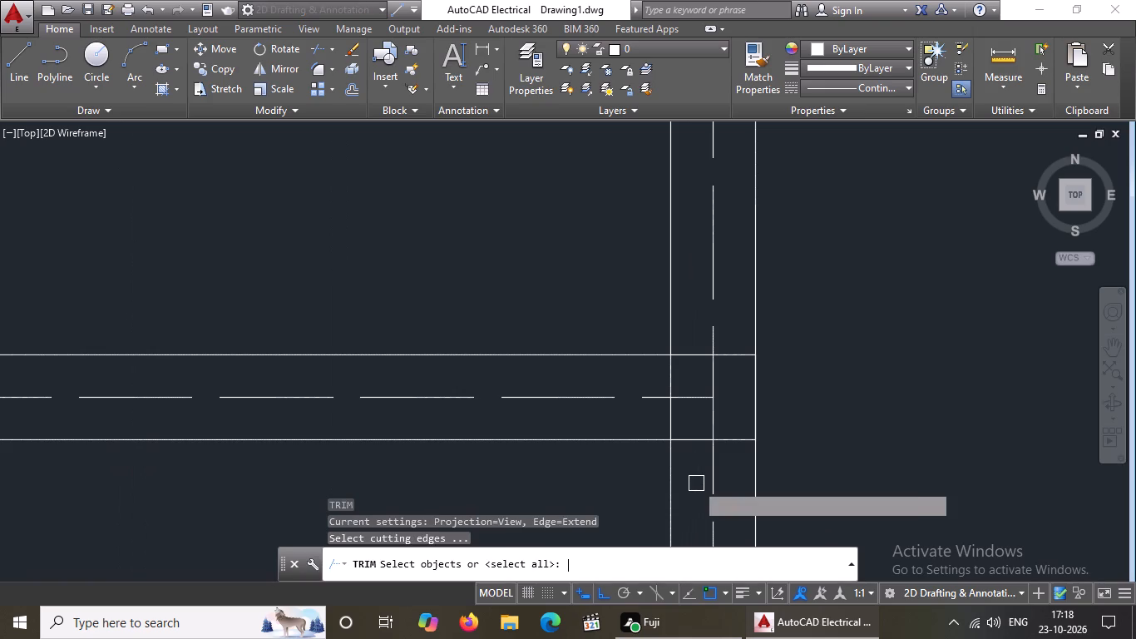
pyautogui.click(682, 394)
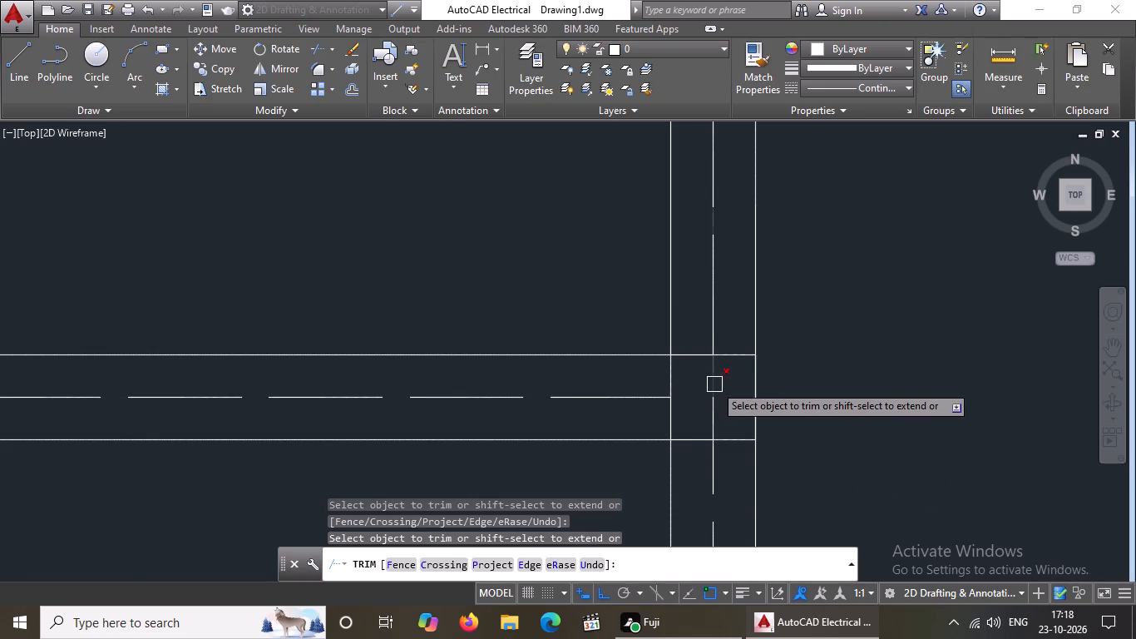
pyautogui.click(714, 384)
pyautogui.click(716, 424)
pyautogui.scroll(-4, 723, 420)
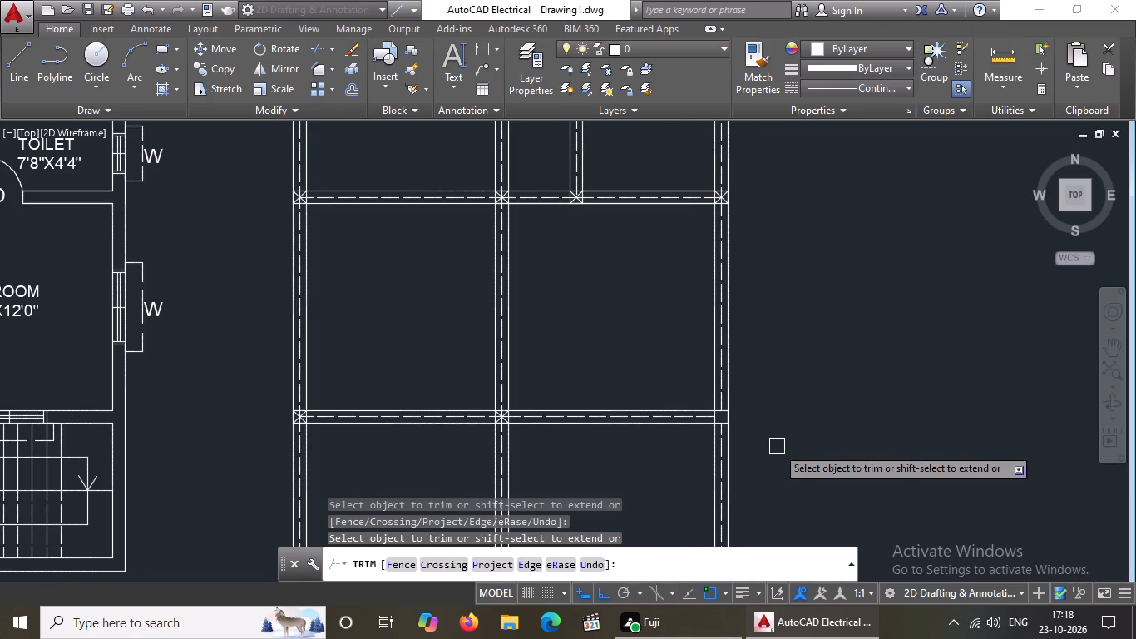
pyautogui.press('Escape')
# Delete both diagonal lines inside the middle column in the second row from the south.
pyautogui.scroll(-4, 736, 432)
pyautogui.scroll(3, 709, 453)
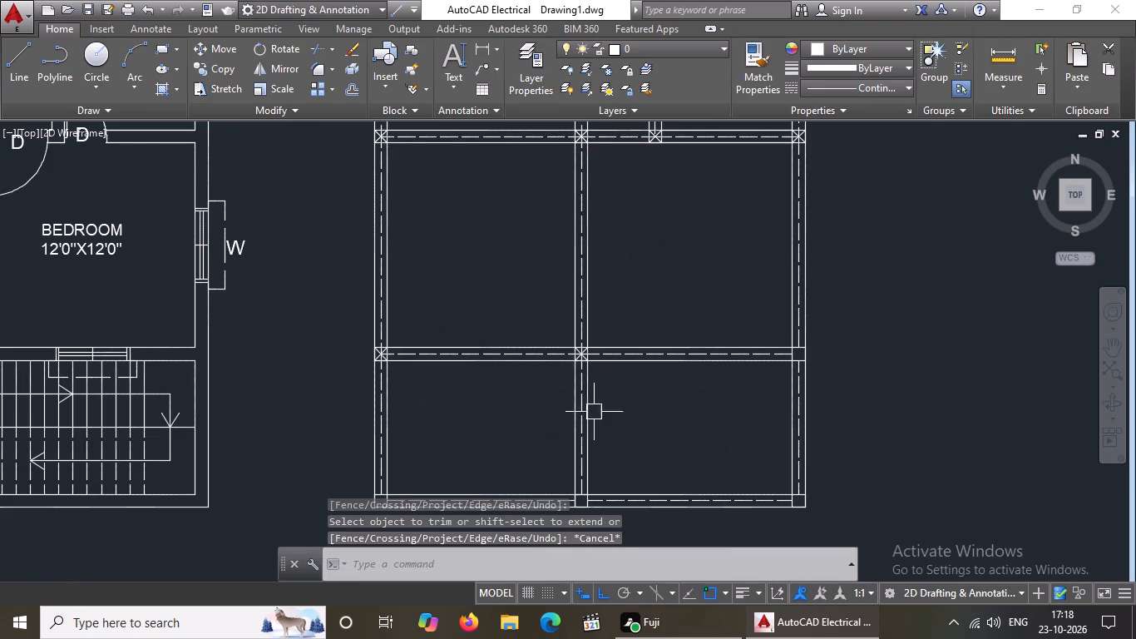
pyautogui.scroll(2, 560, 367)
pyautogui.press('Escape')
pyautogui.scroll(3, 595, 327)
pyautogui.click(599, 331)
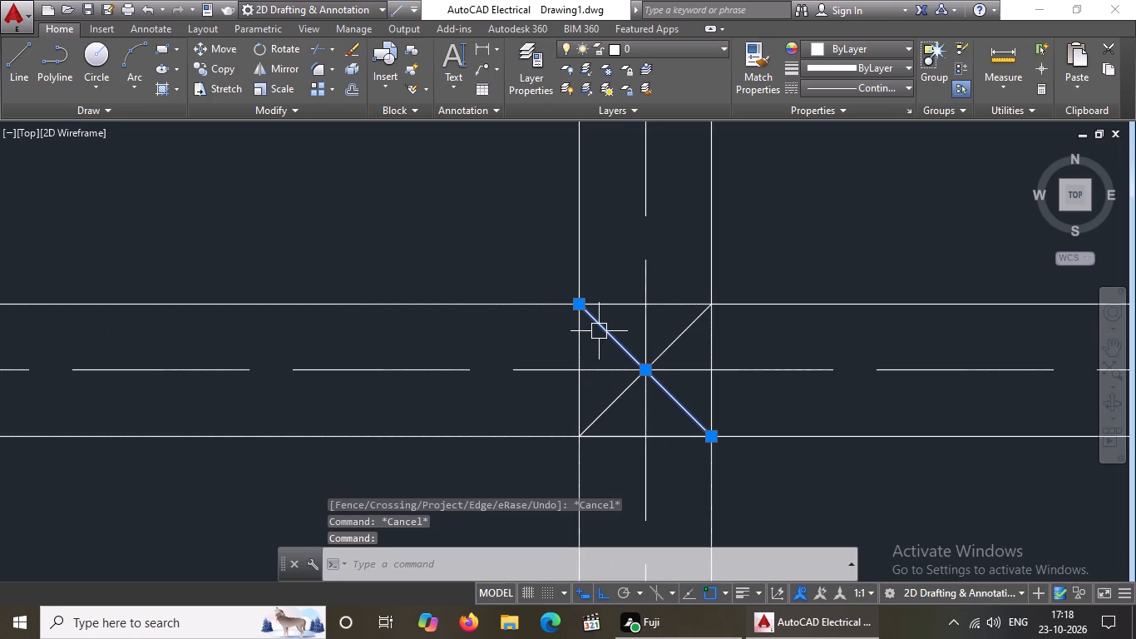
pyautogui.press('Delete')
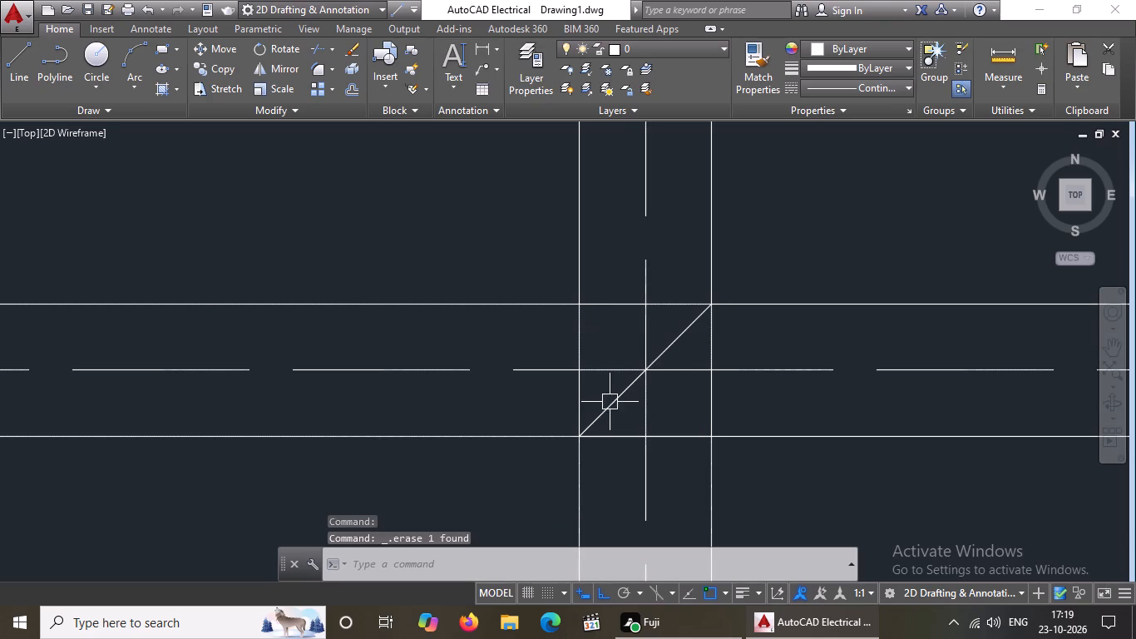
pyautogui.click(617, 401)
pyautogui.press('Delete')
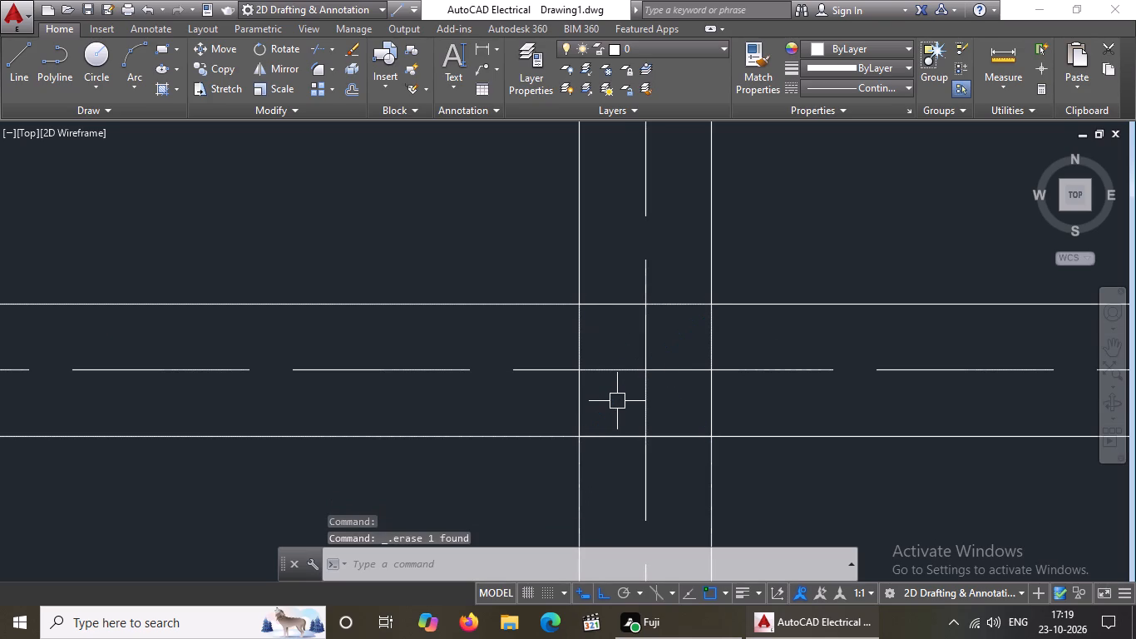
# Trim all four centre-line segments inside the second row's middle column back to the column's edges.
pyautogui.write('TR')
pyautogui.press('Return')
pyautogui.press('Return')
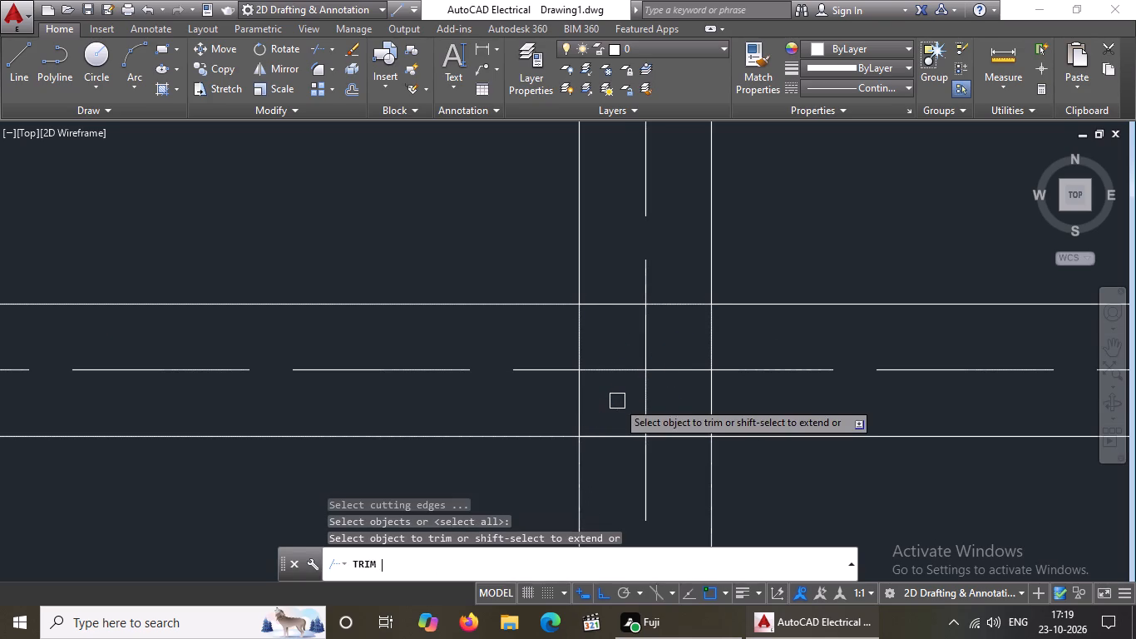
pyautogui.click(620, 364)
pyautogui.click(650, 346)
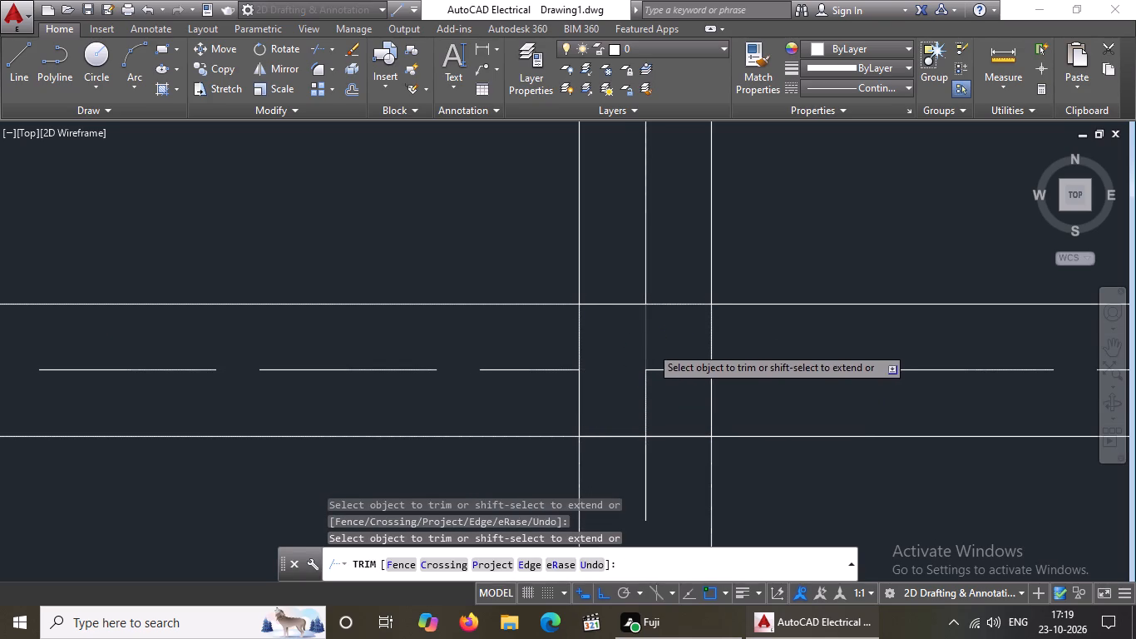
pyautogui.click(677, 369)
pyautogui.click(652, 424)
pyautogui.scroll(-5, 652, 399)
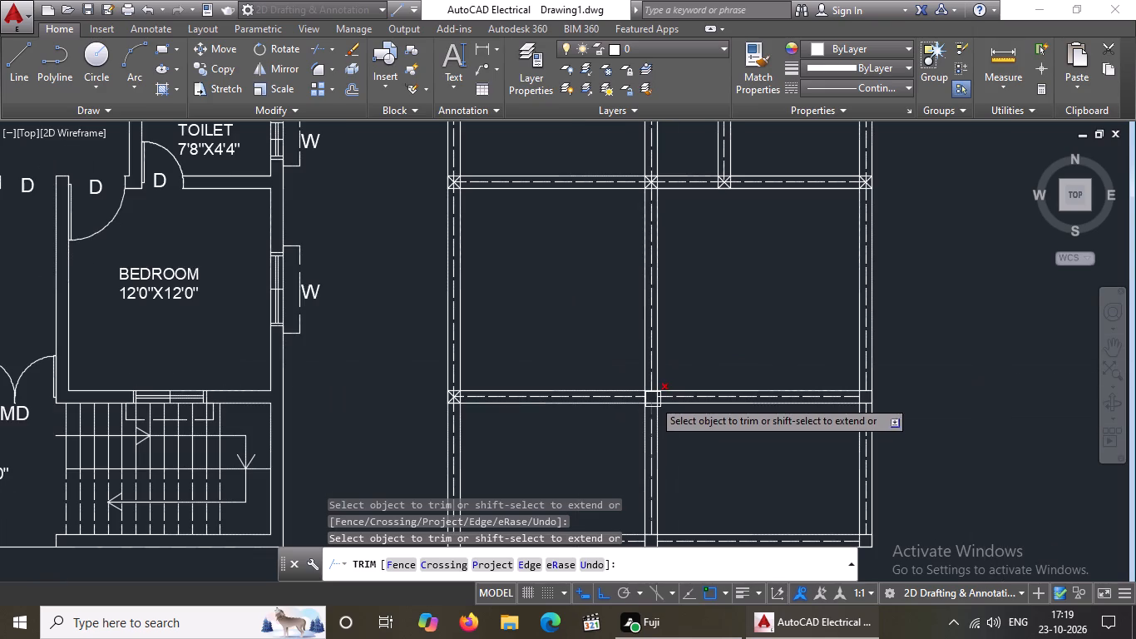
pyautogui.press('Escape')
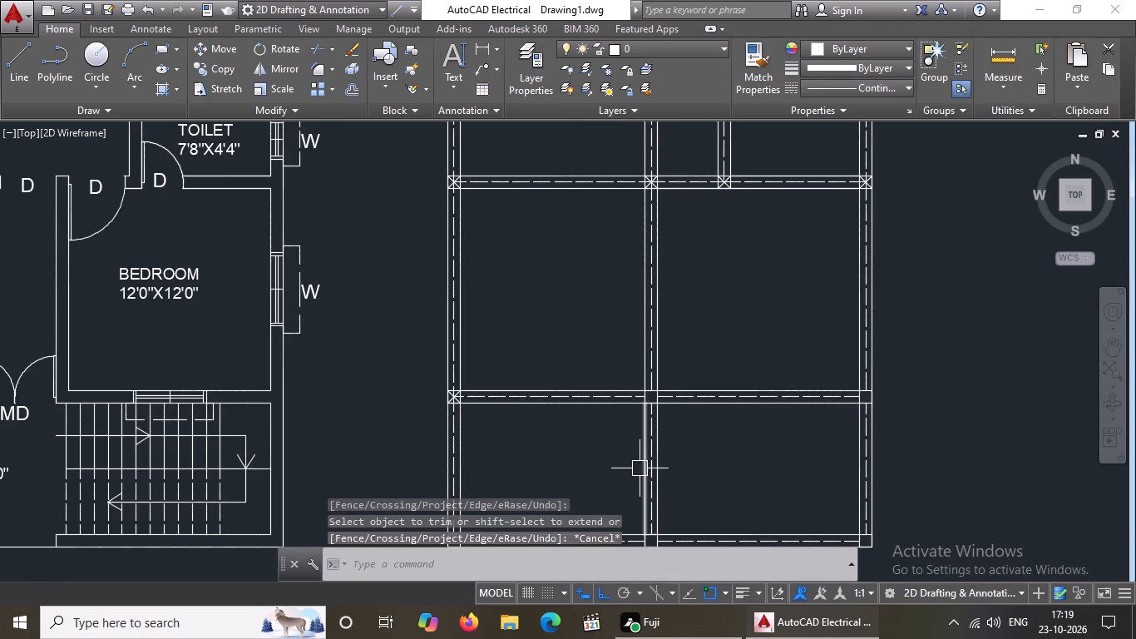
# Delete both diagonal lines inside the west-wall column in the second row from the south.
pyautogui.scroll(2, 464, 404)
pyautogui.scroll(1, 388, 385)
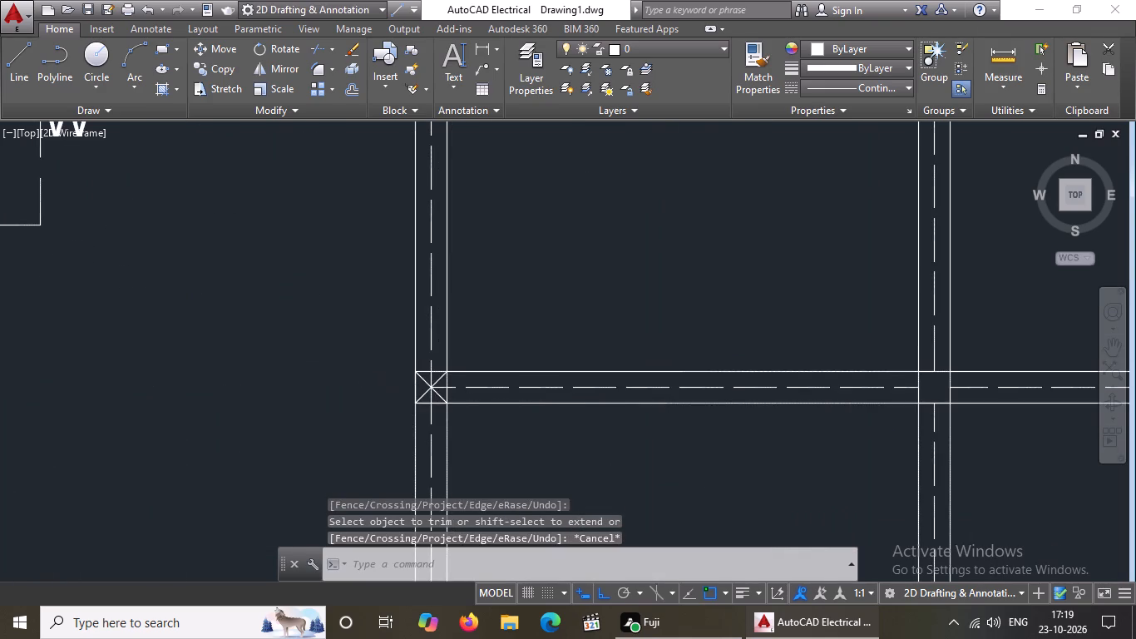
pyautogui.scroll(1, 388, 385)
pyautogui.click(471, 370)
pyautogui.press('Delete')
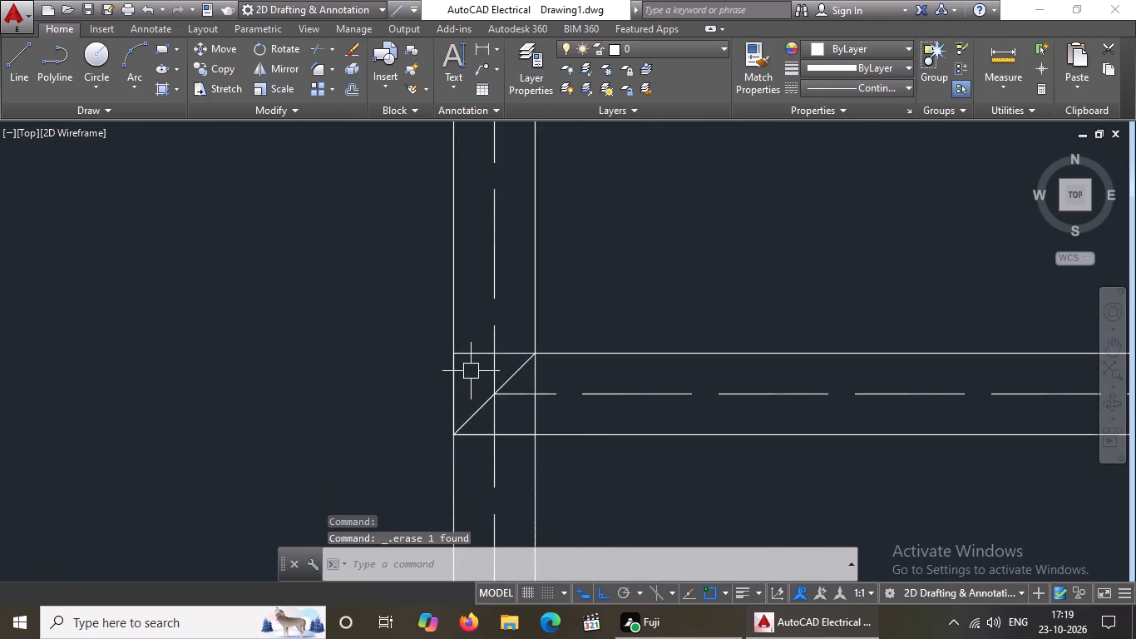
pyautogui.click(474, 409)
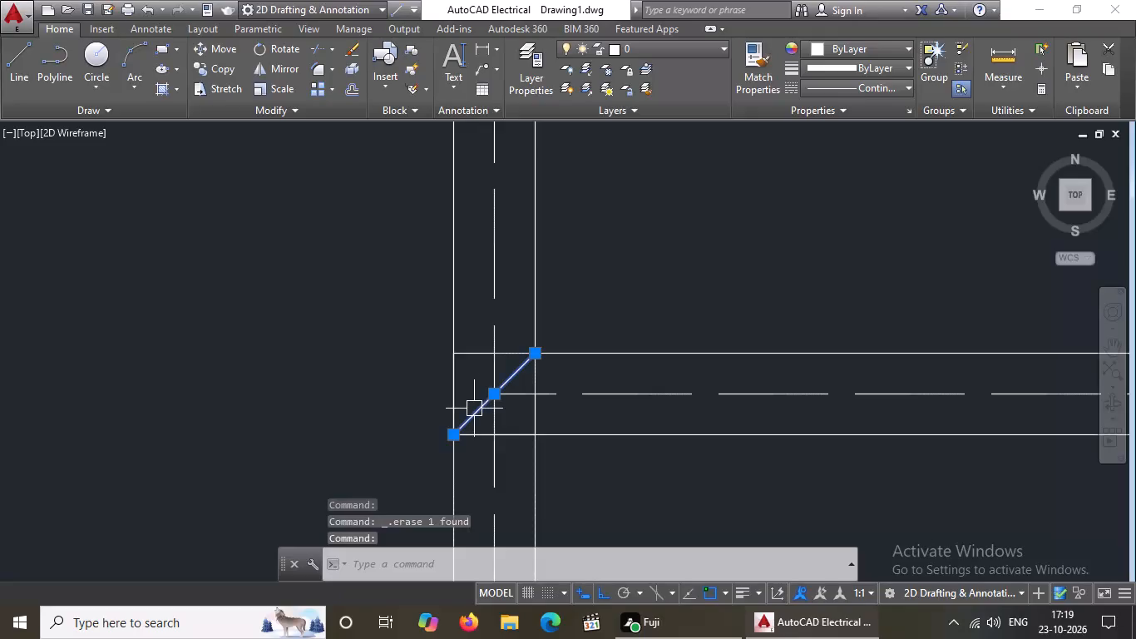
pyautogui.press('Delete')
# Trim the vertical and horizontal centre lines inside the second row's west-wall column back to the column's edges.
pyautogui.write('TR')
pyautogui.press('Return')
pyautogui.press('Return')
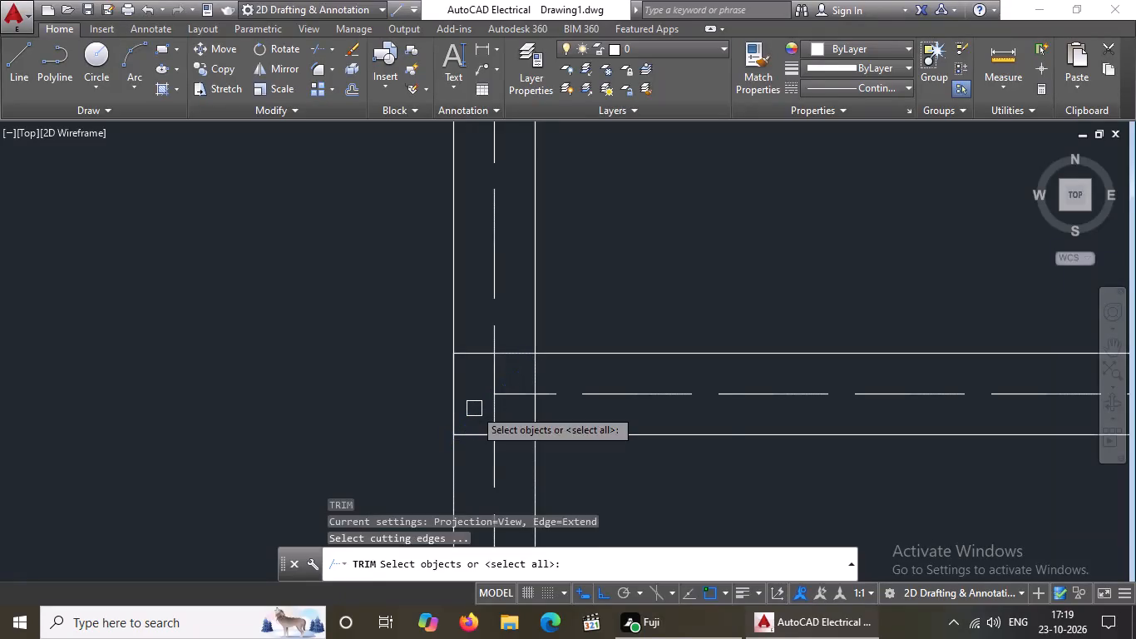
pyautogui.click(497, 420)
pyautogui.click(509, 390)
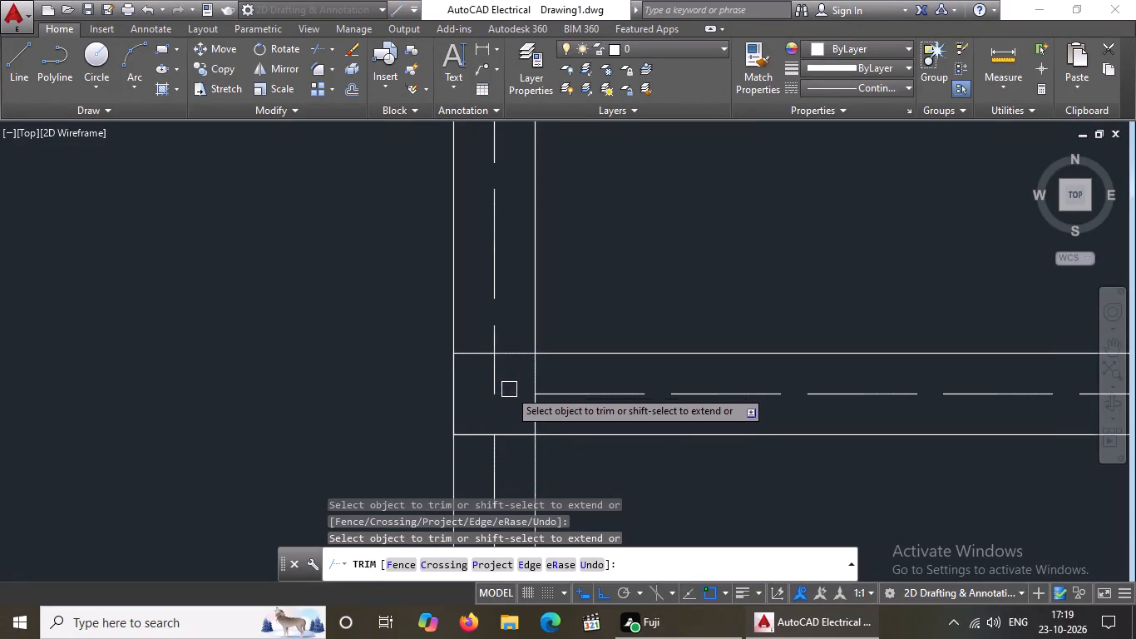
pyautogui.moveTo(496, 372); pyautogui.dragTo(497, 382)
pyautogui.scroll(-5, 500, 410)
pyautogui.press('Escape')
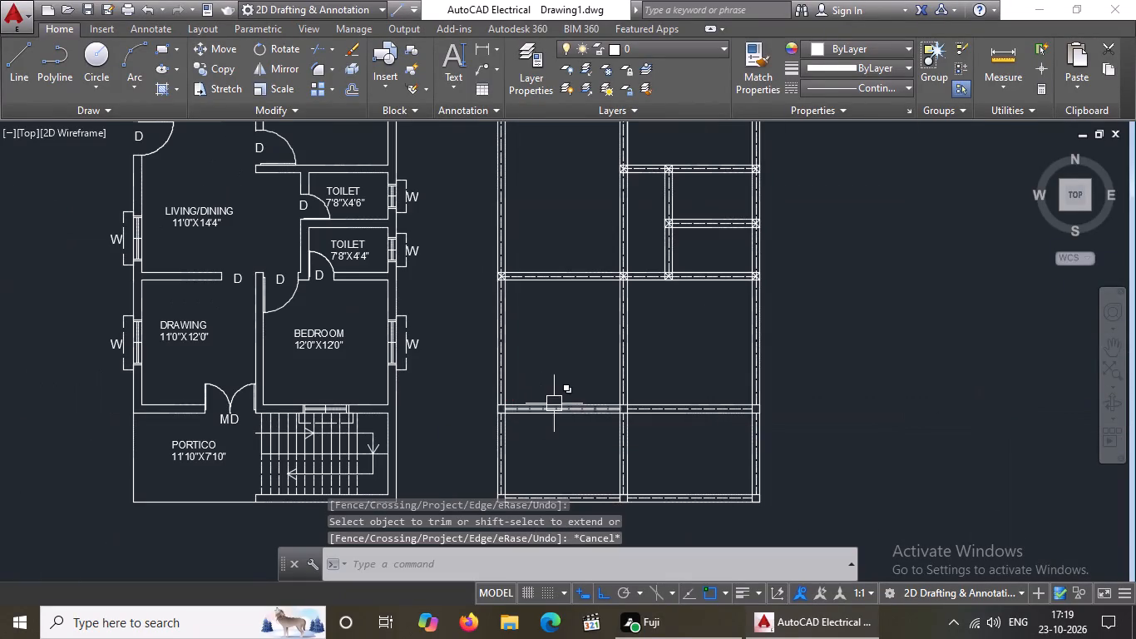
# Delete both diagonal lines inside the west-wall column in the third row from the south.
pyautogui.moveTo(553, 381); pyautogui.dragTo(553, 465, button='middle')
pyautogui.scroll(6, 501, 360)
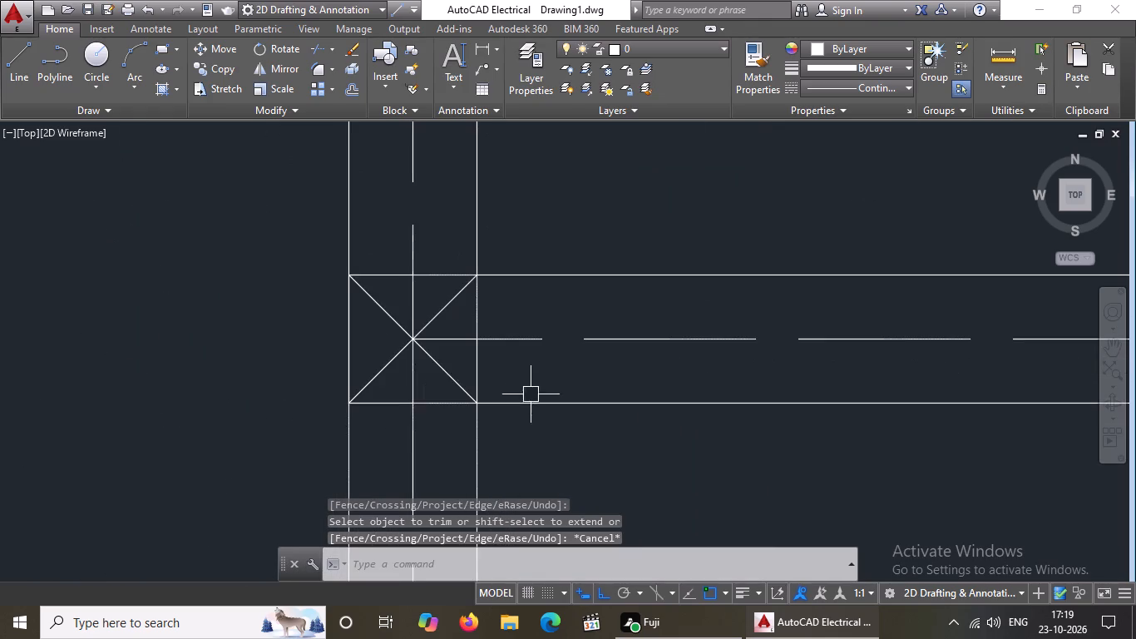
pyautogui.click(447, 377)
pyautogui.press('Delete')
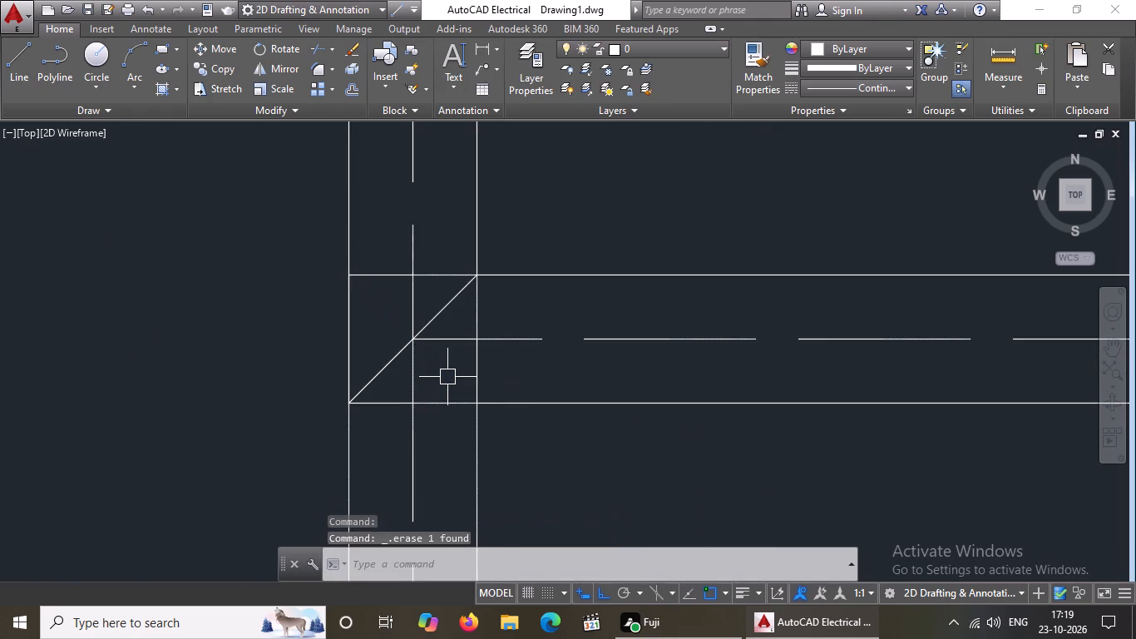
pyautogui.click(375, 369)
pyautogui.press('Delete')
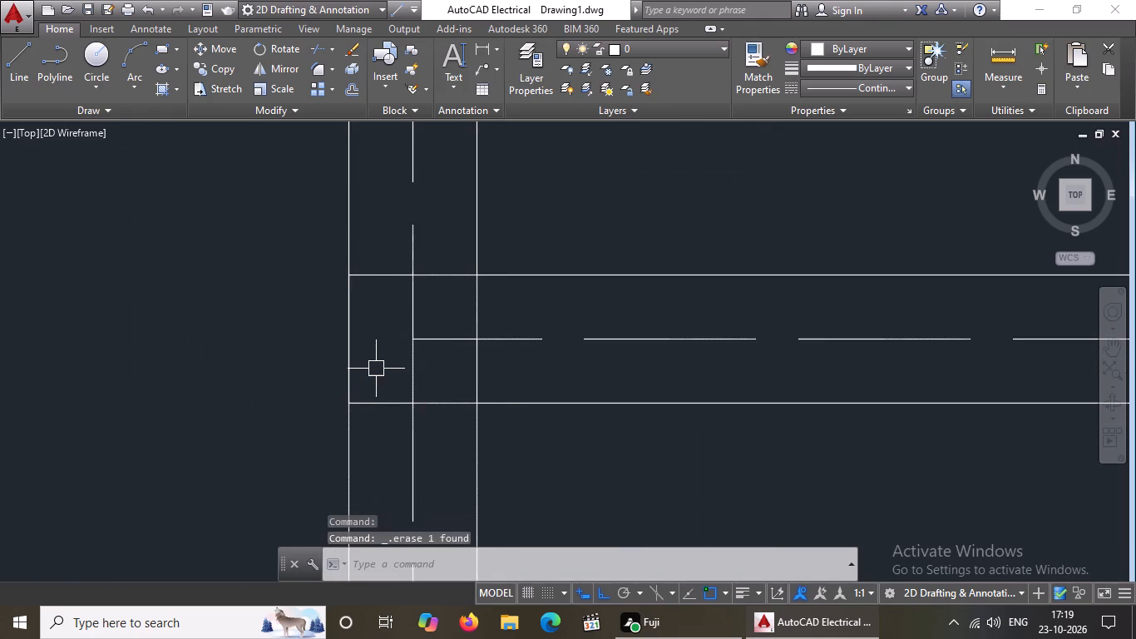
# Trim the vertical and horizontal centre lines inside the third row's west-wall column back to the column's edges.
pyautogui.press('Escape')
pyautogui.write('TR')
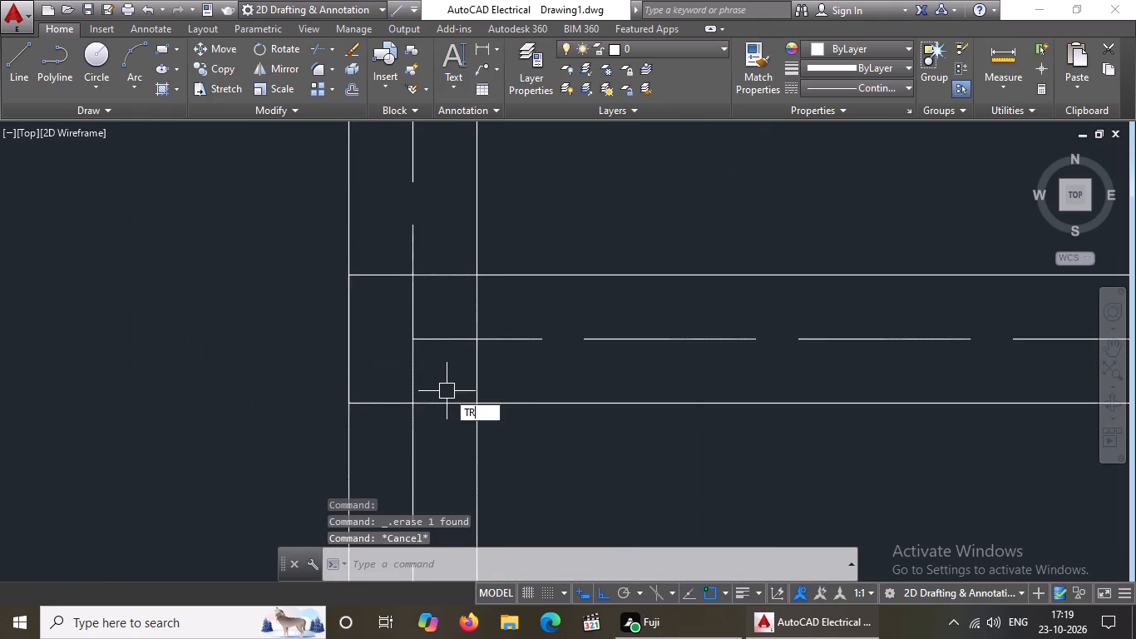
pyautogui.press('Return')
pyautogui.press('Return')
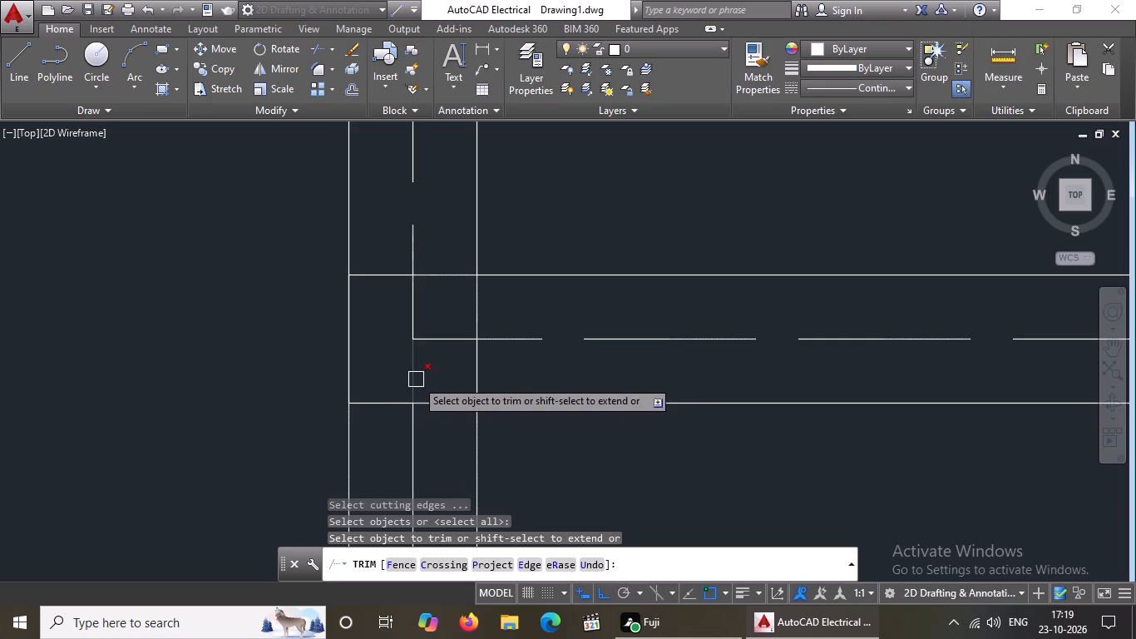
pyautogui.click(417, 379)
pyautogui.click(448, 340)
pyautogui.click(405, 310)
pyautogui.scroll(-3, 439, 343)
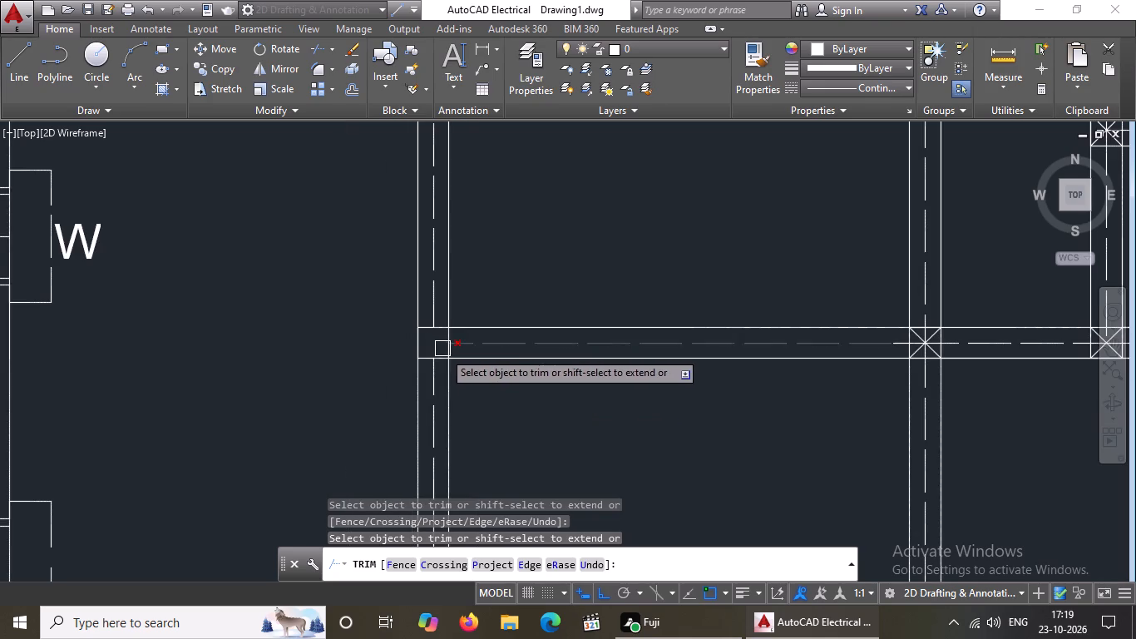
pyautogui.press('Escape')
# Delete both diagonal lines inside the middle column in the third row from the south.
pyautogui.scroll(-3, 716, 432)
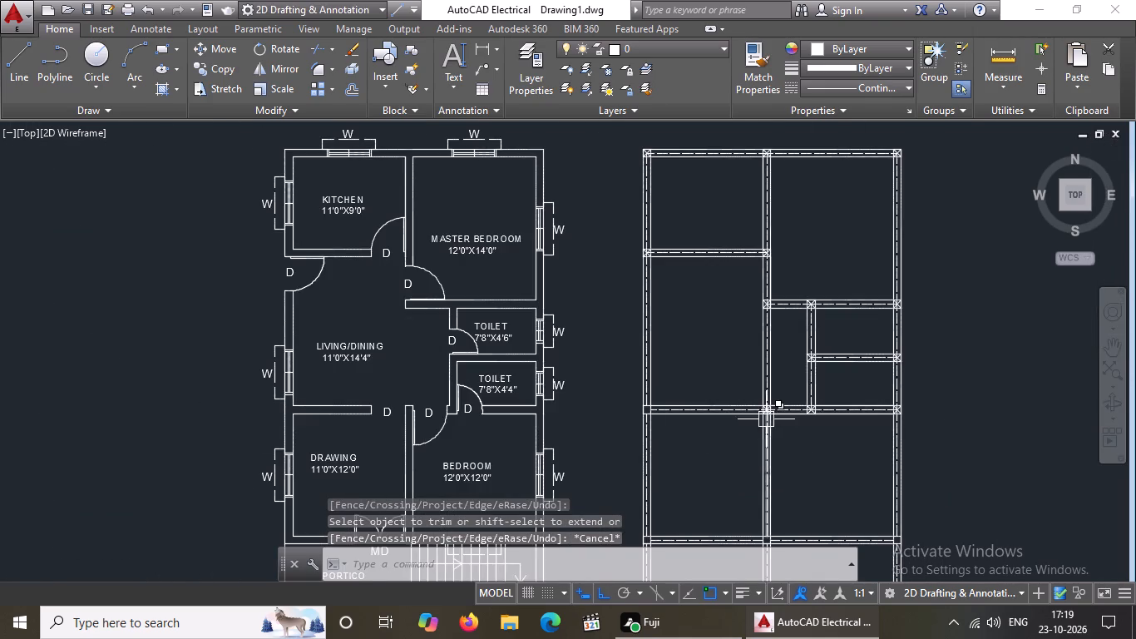
pyautogui.scroll(5, 766, 419)
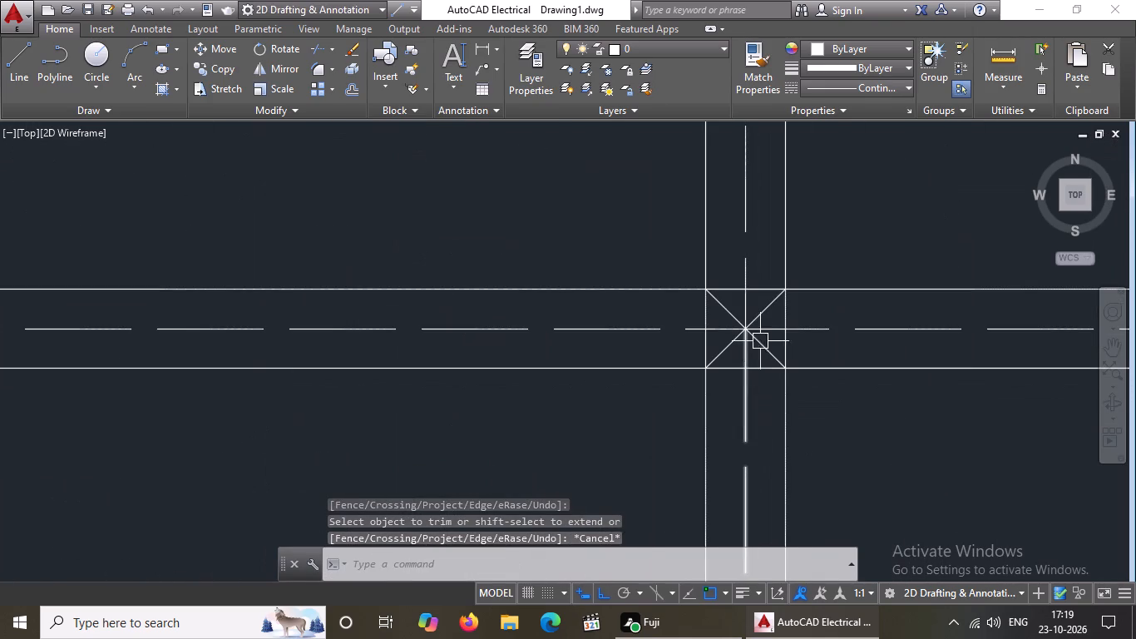
pyautogui.click(771, 345)
pyautogui.press('Delete')
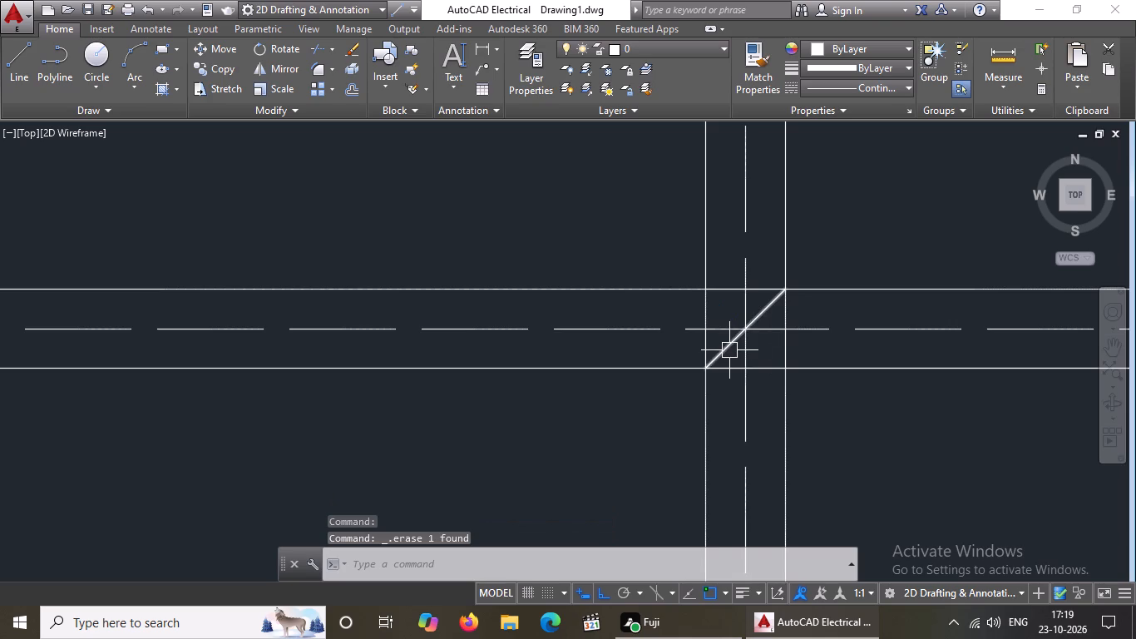
pyautogui.click(729, 350)
pyautogui.press('Delete')
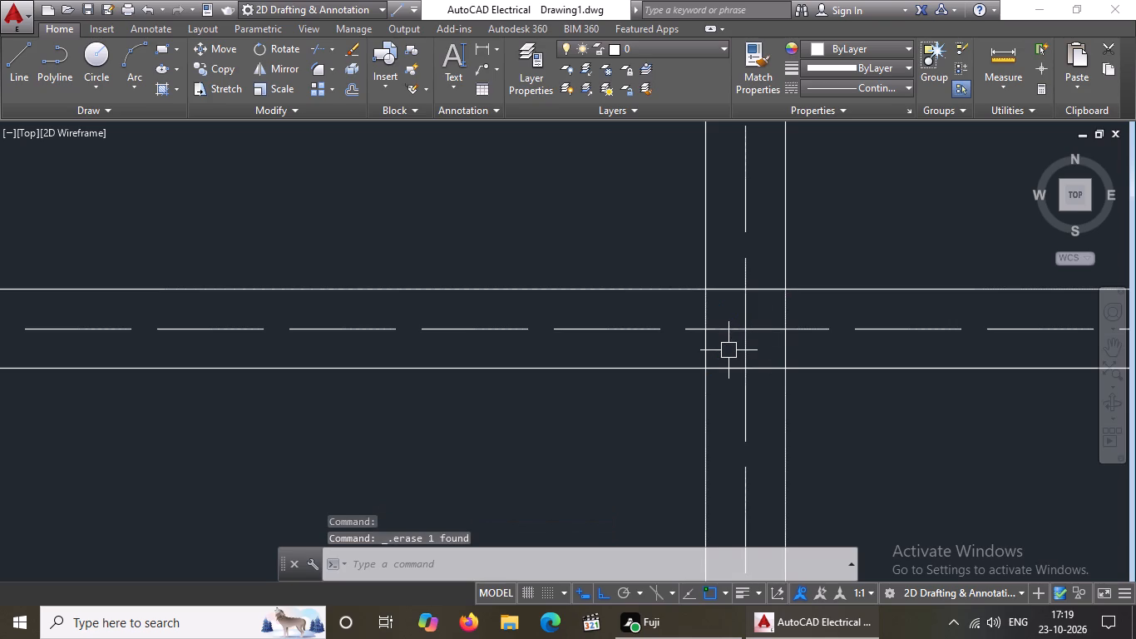
# Trim all four centre-line segments inside the third row's middle column back to the column's edges.
pyautogui.write('TR')
pyautogui.press('Return')
pyautogui.press('Return')
pyautogui.click(730, 333)
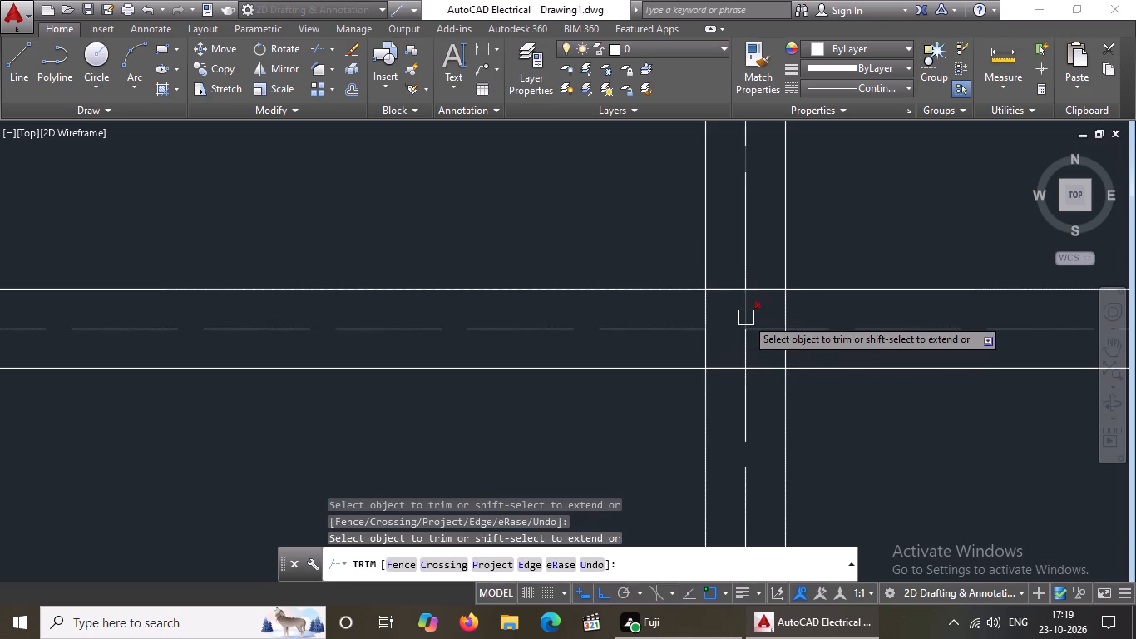
pyautogui.click(747, 317)
pyautogui.click(770, 332)
pyautogui.click(745, 356)
pyautogui.scroll(-5, 722, 349)
pyautogui.scroll(3, 806, 341)
pyautogui.press('Escape')
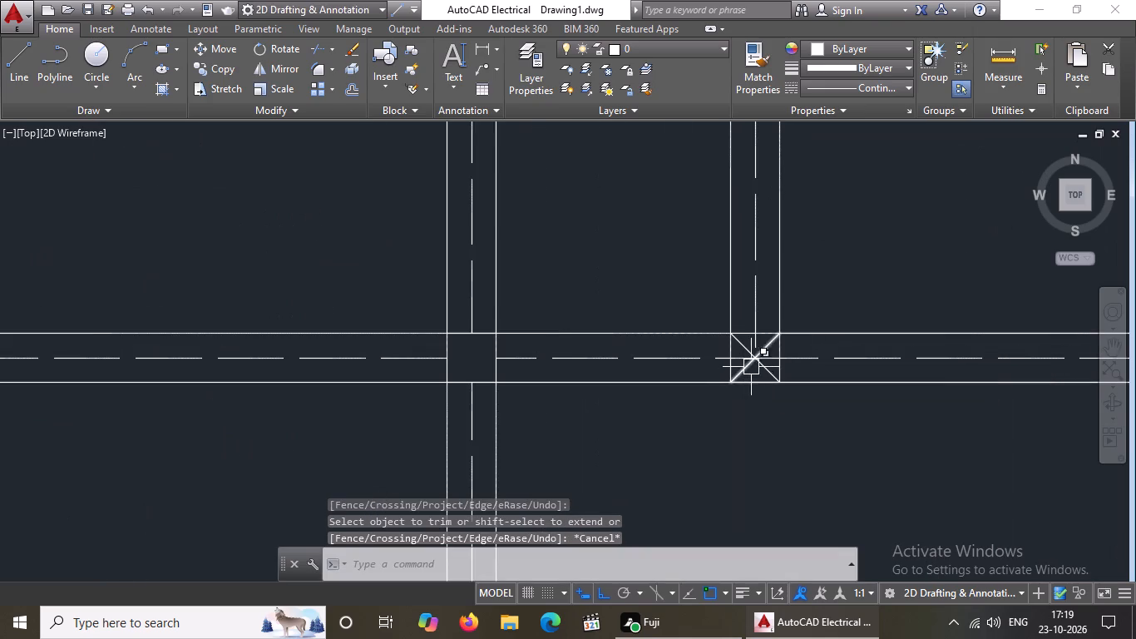
# Delete both diagonal lines inside the third row's column at the south end of the toilets' west wall.
pyautogui.scroll(3, 756, 369)
pyautogui.click(717, 299)
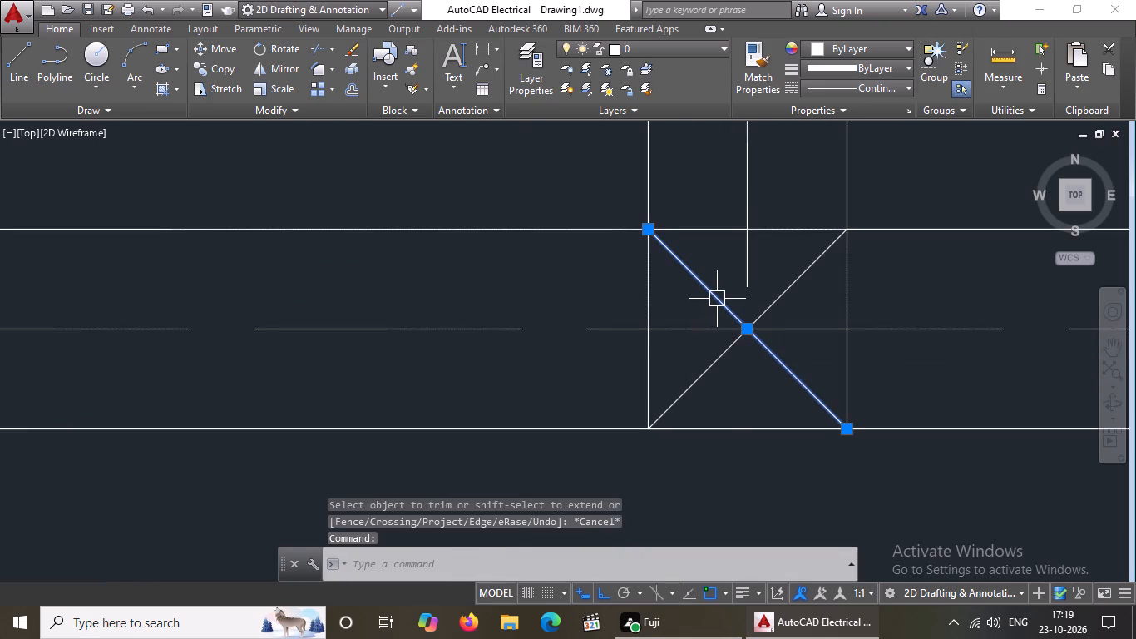
pyautogui.press('Delete')
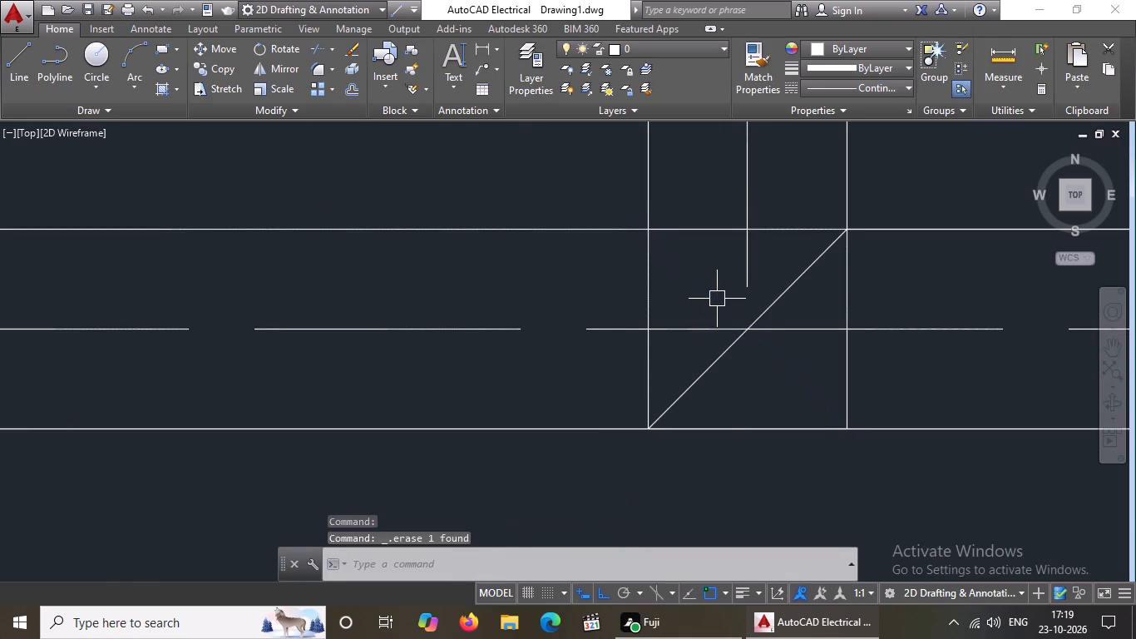
pyautogui.click(768, 303)
pyautogui.press('Delete')
# Trim the vertical and both horizontal centre-line segments inside the third row's toilet-wall column back to its edges.
pyautogui.write('TR')
pyautogui.press('Return')
pyautogui.press('Return')
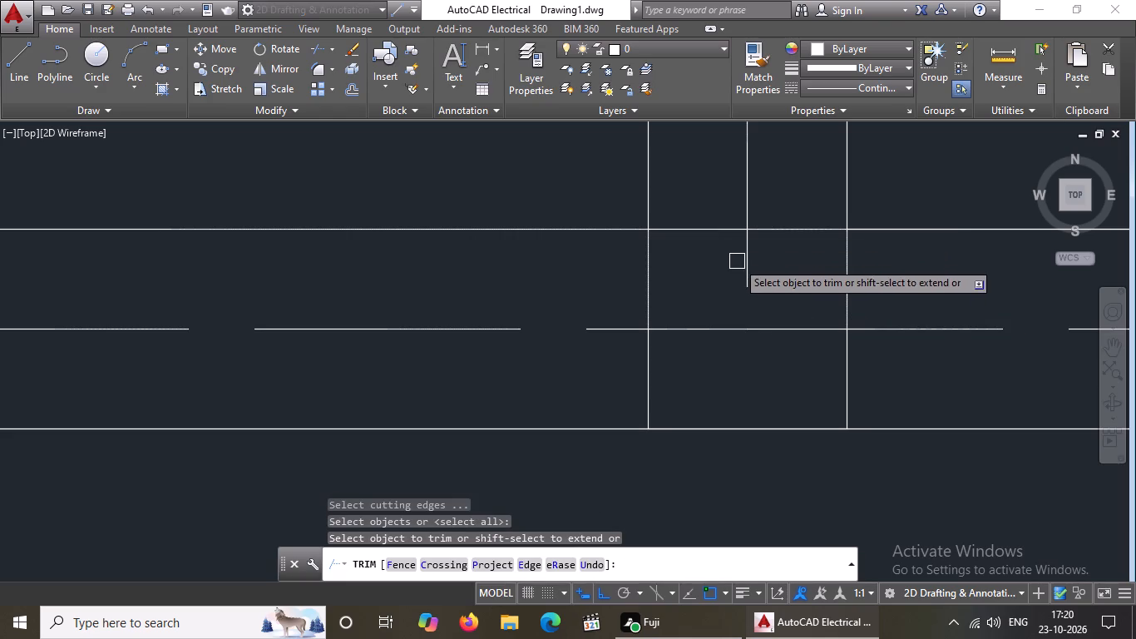
pyautogui.click(743, 260)
pyautogui.moveTo(675, 325); pyautogui.dragTo(685, 325)
pyautogui.click(793, 327)
pyautogui.scroll(-7, 798, 362)
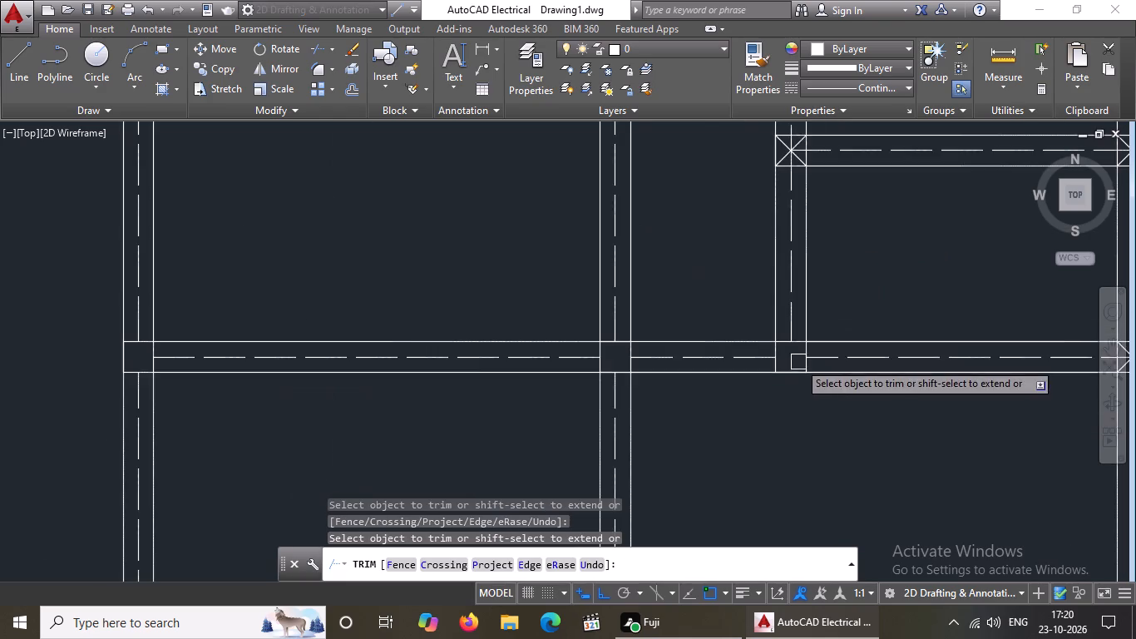
pyautogui.scroll(-4, 942, 408)
pyautogui.scroll(4, 991, 404)
pyautogui.press('Escape')
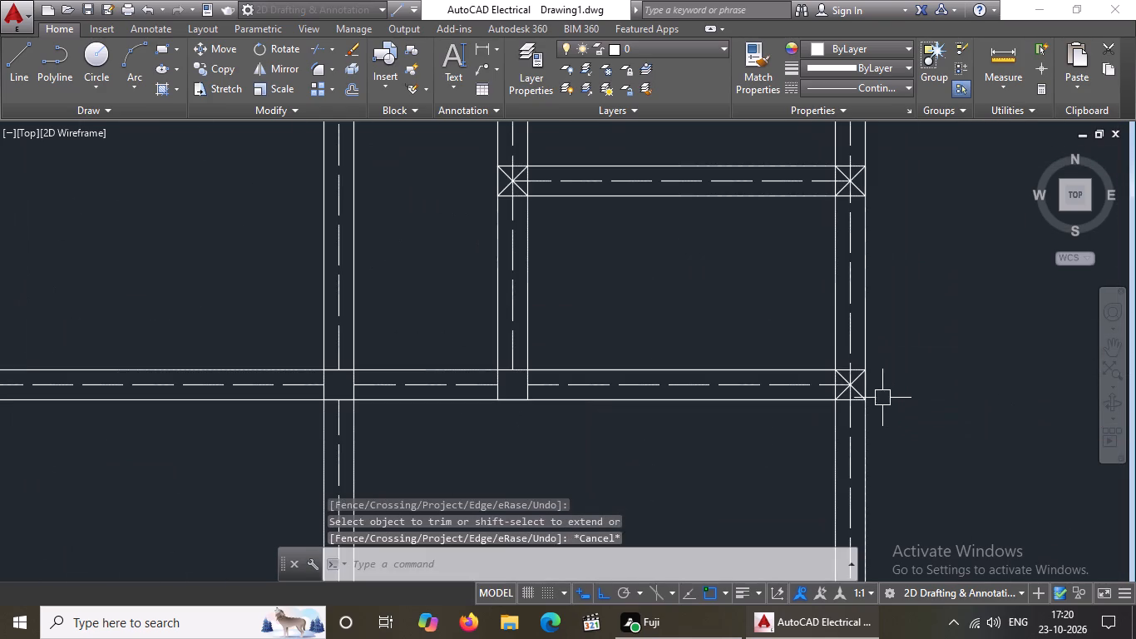
# Delete both diagonal lines inside the east-wall column in the third row from the south.
pyautogui.scroll(3, 817, 388)
pyautogui.click(911, 354)
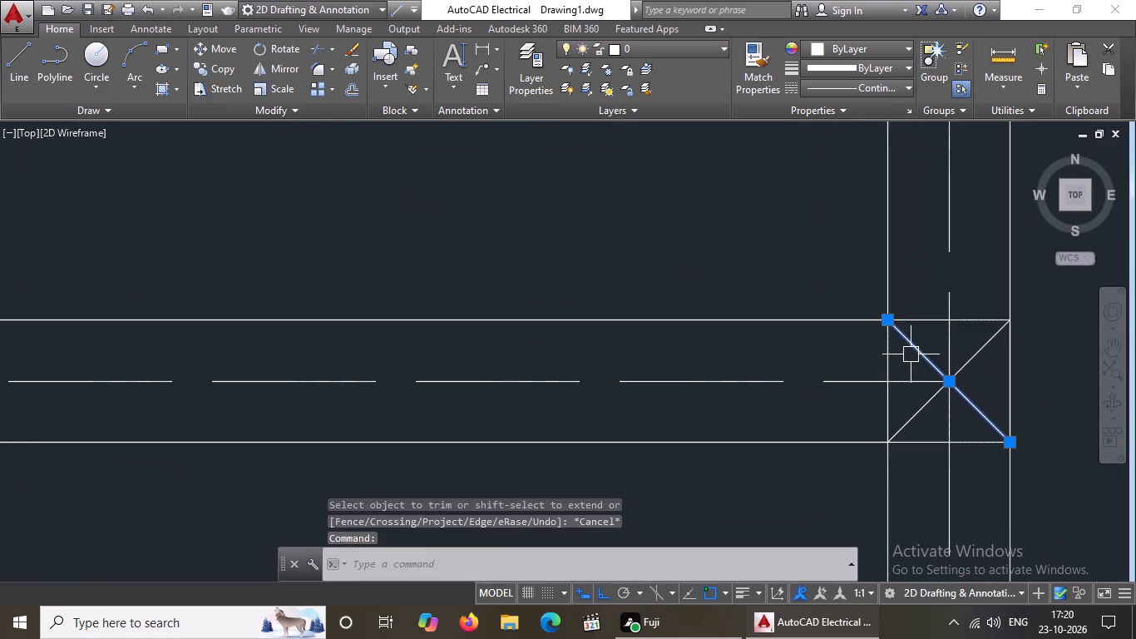
pyautogui.press('Delete')
pyautogui.click(925, 419)
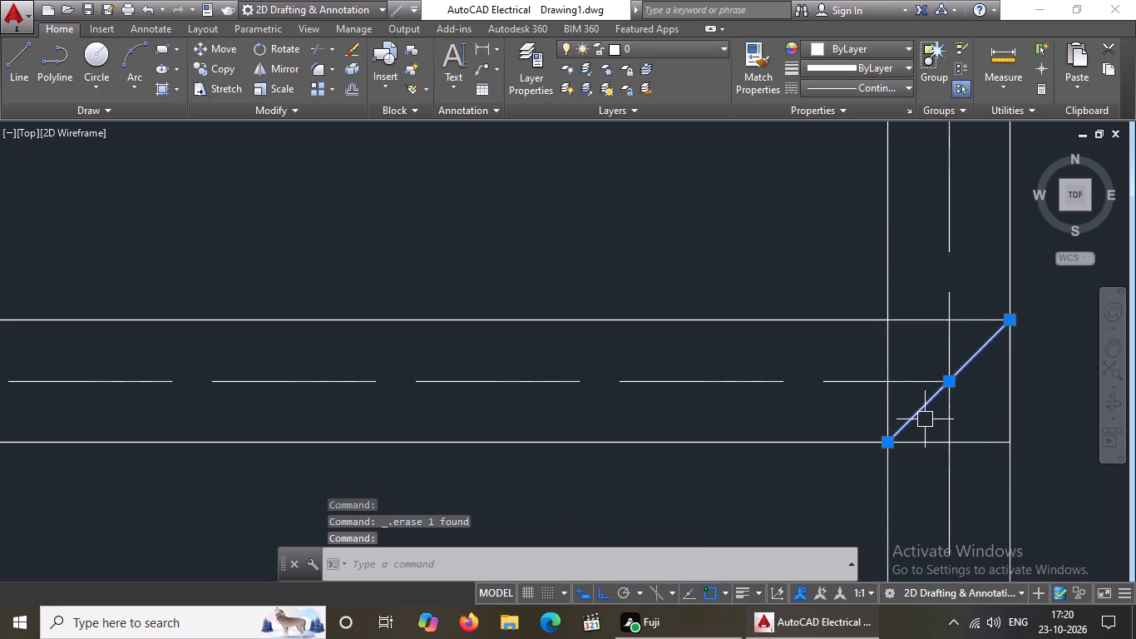
pyautogui.press('Delete')
# Trim the horizontal and both vertical centre-line segments inside the third row's east-wall column back to the column's edges.
pyautogui.write('TR')
pyautogui.press('Return')
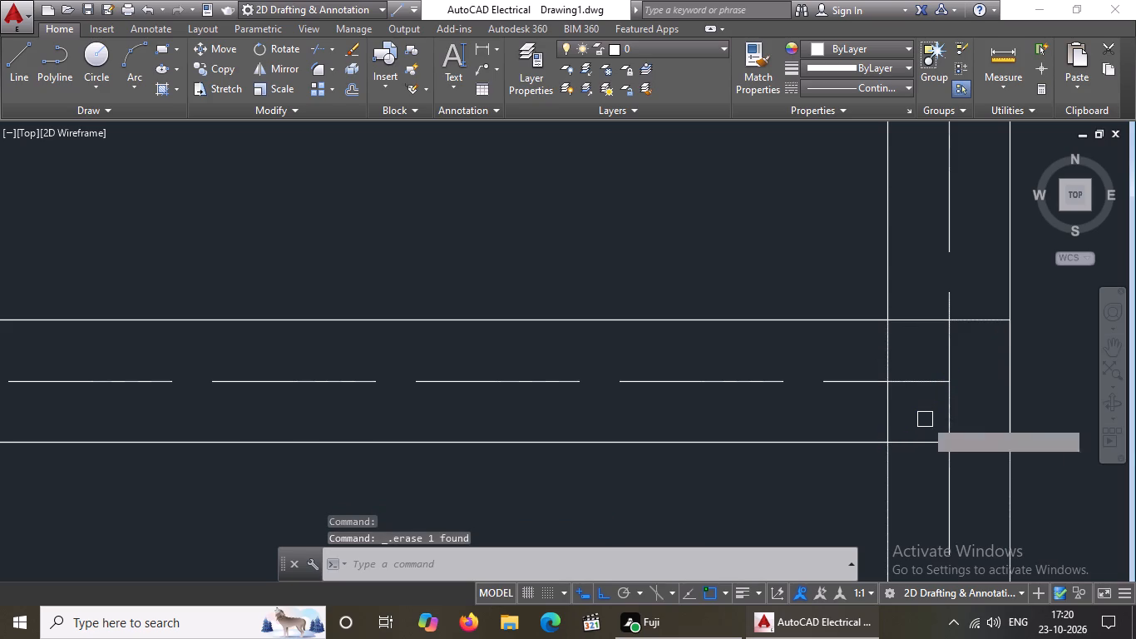
pyautogui.press('Return')
pyautogui.scroll(1, 925, 420)
pyautogui.click(912, 355)
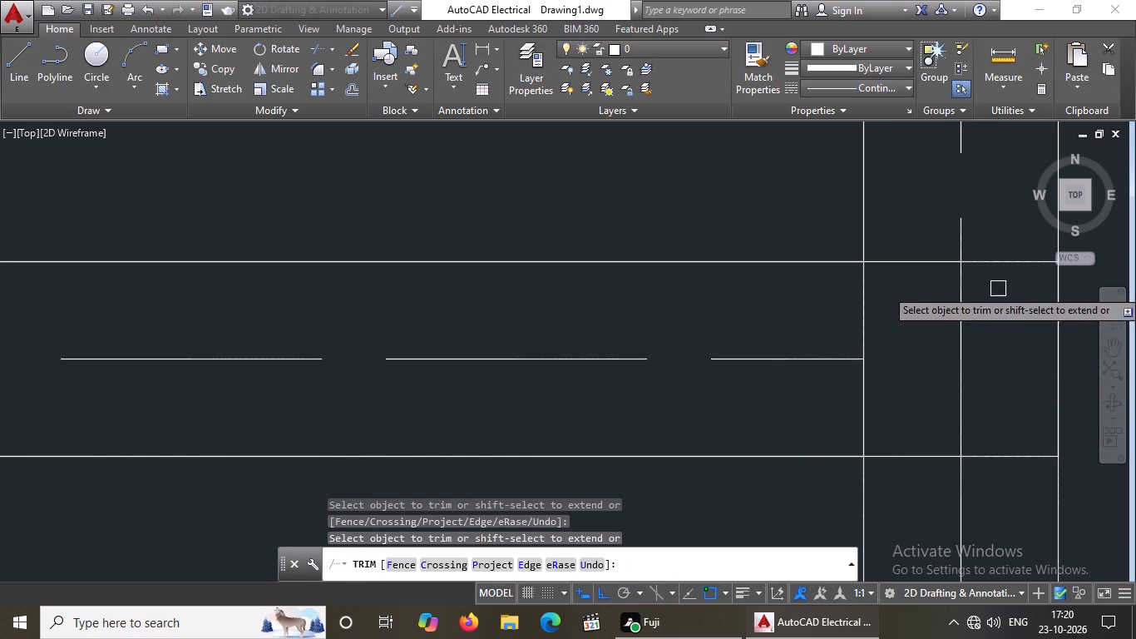
pyautogui.click(968, 308)
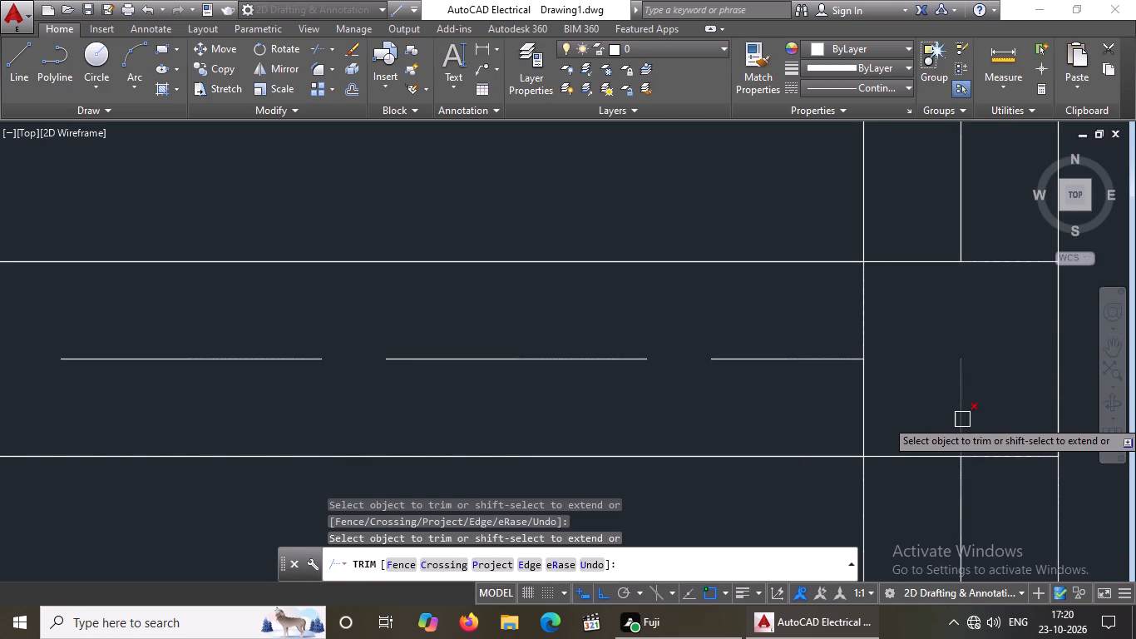
pyautogui.click(963, 419)
pyautogui.scroll(-8, 937, 401)
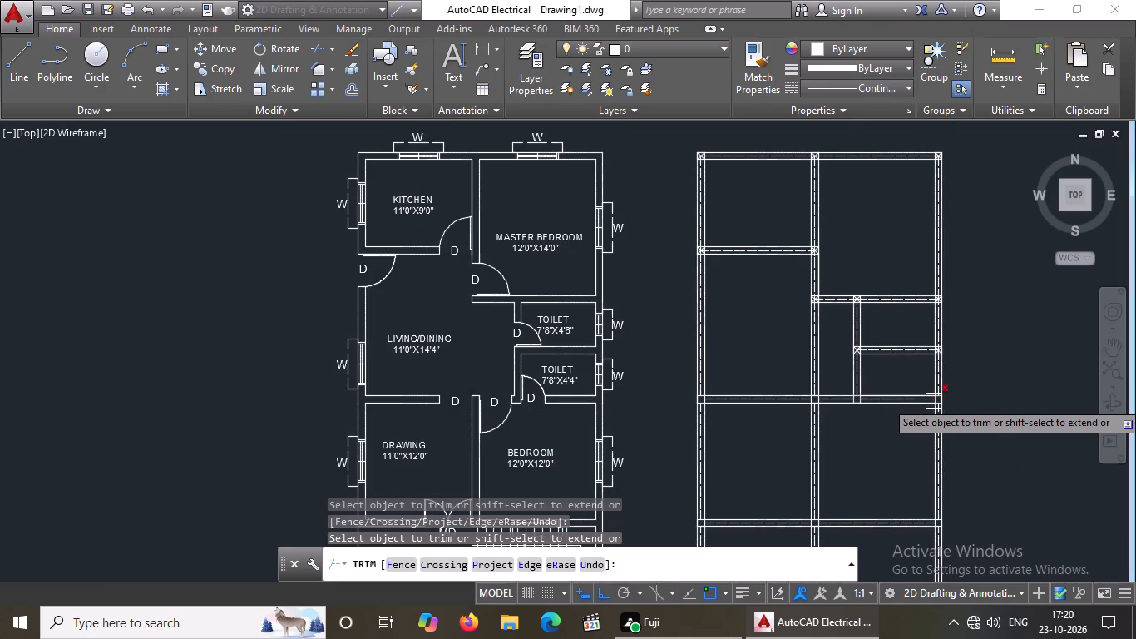
pyautogui.press('Escape')
# Delete both diagonal lines inside the column at the west end of the wall dividing the two toilets.
pyautogui.scroll(3, 926, 360)
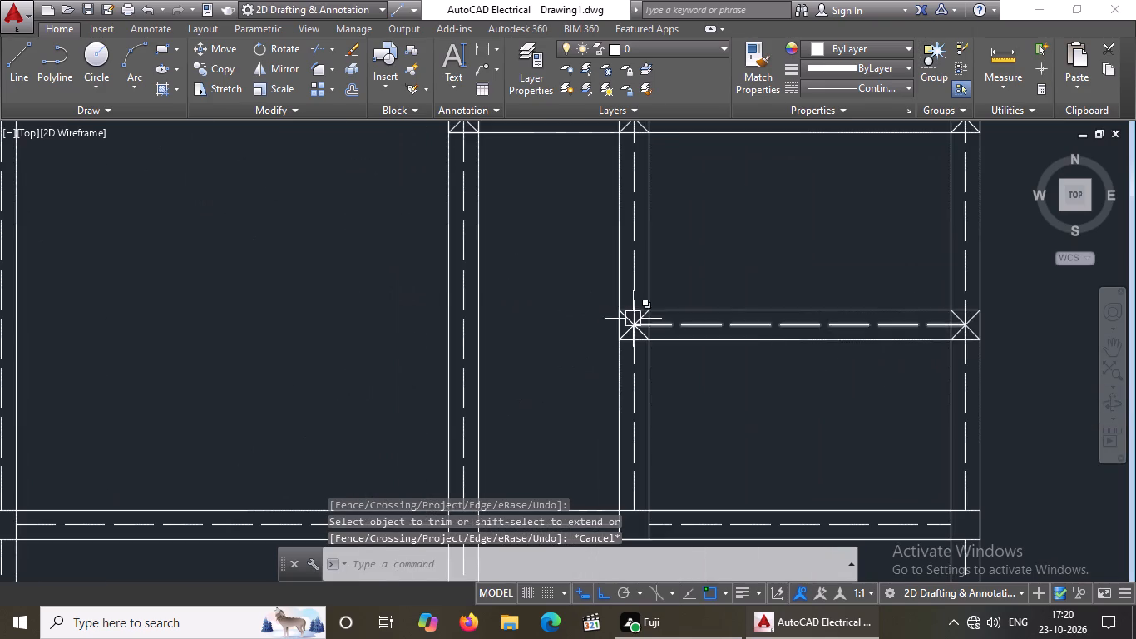
pyautogui.scroll(4, 633, 319)
pyautogui.click(618, 324)
pyautogui.press('Delete')
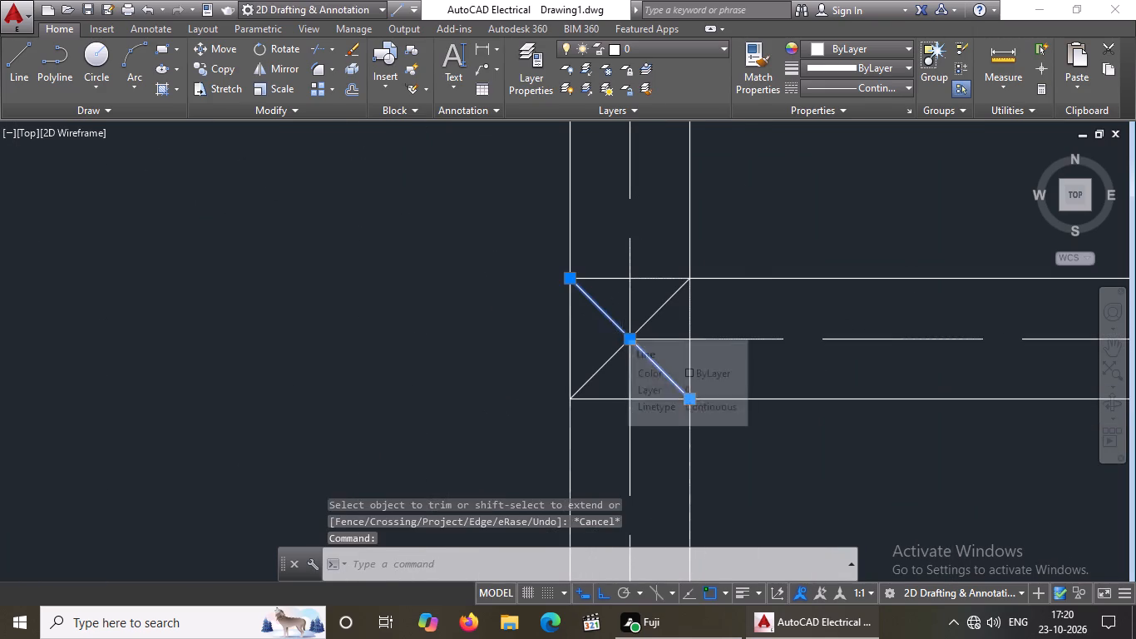
pyautogui.click(590, 370)
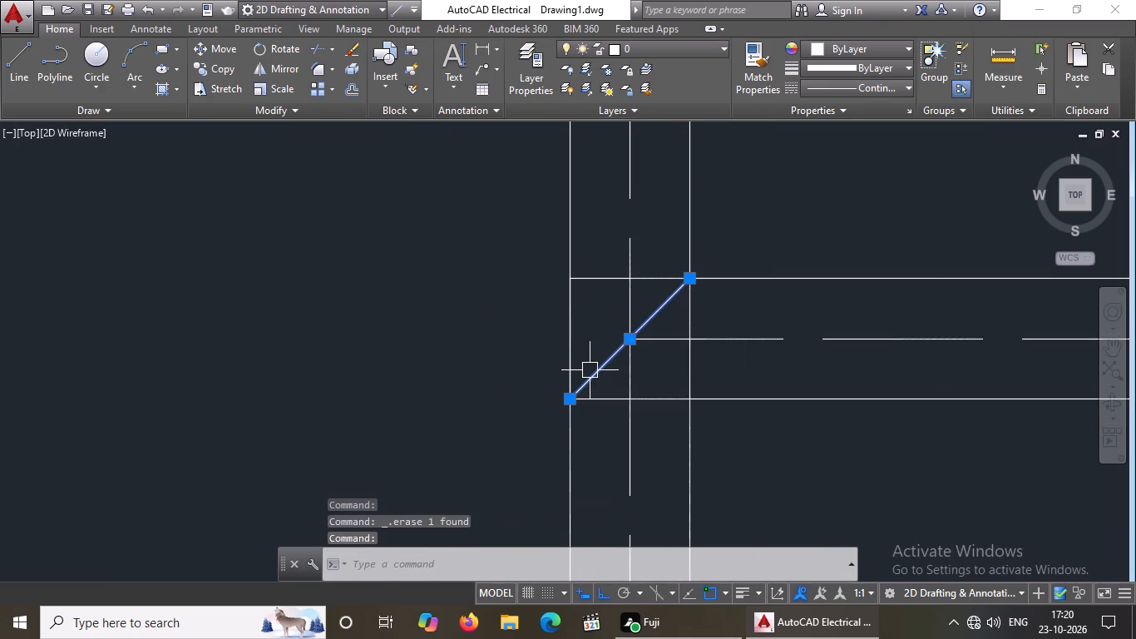
pyautogui.press('Delete')
# Trim the vertical and horizontal centre lines inside the toilet dividing wall's west column back to the column's edges.
pyautogui.write('TR')
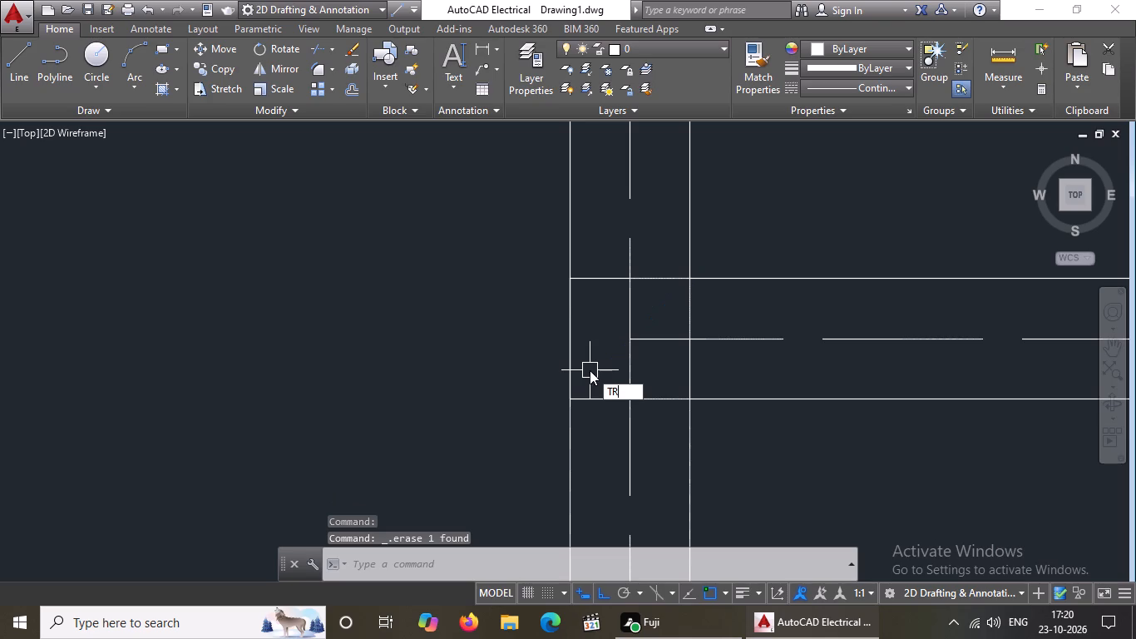
pyautogui.press('Return')
pyautogui.press('Return')
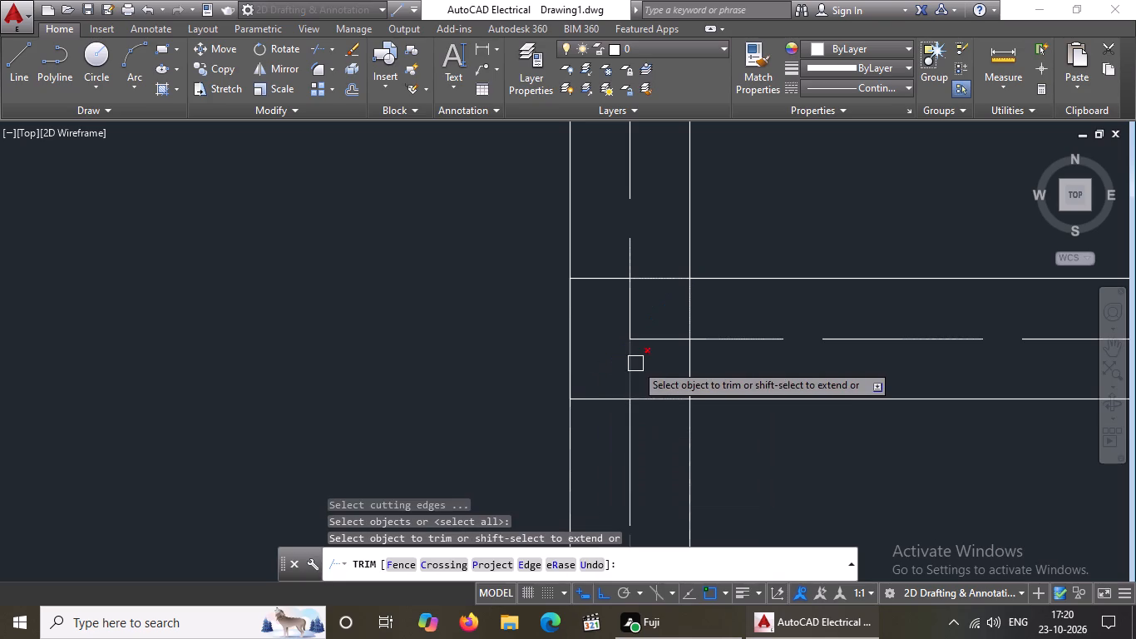
pyautogui.click(636, 363)
pyautogui.click(655, 349)
pyautogui.click(659, 328)
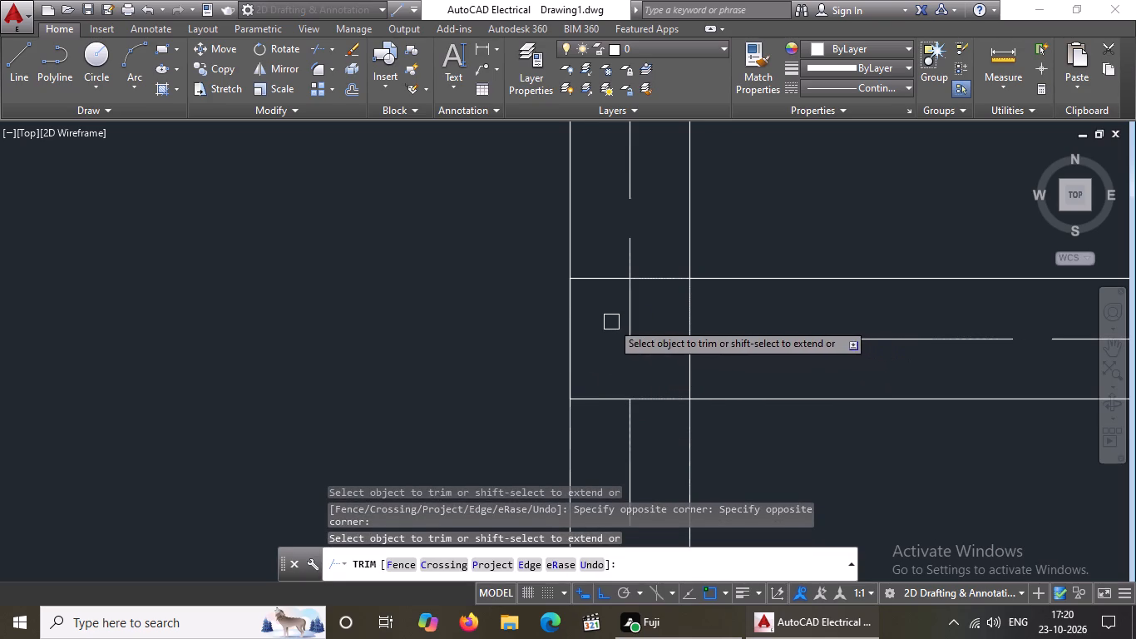
pyautogui.click(630, 316)
pyautogui.scroll(-6, 633, 328)
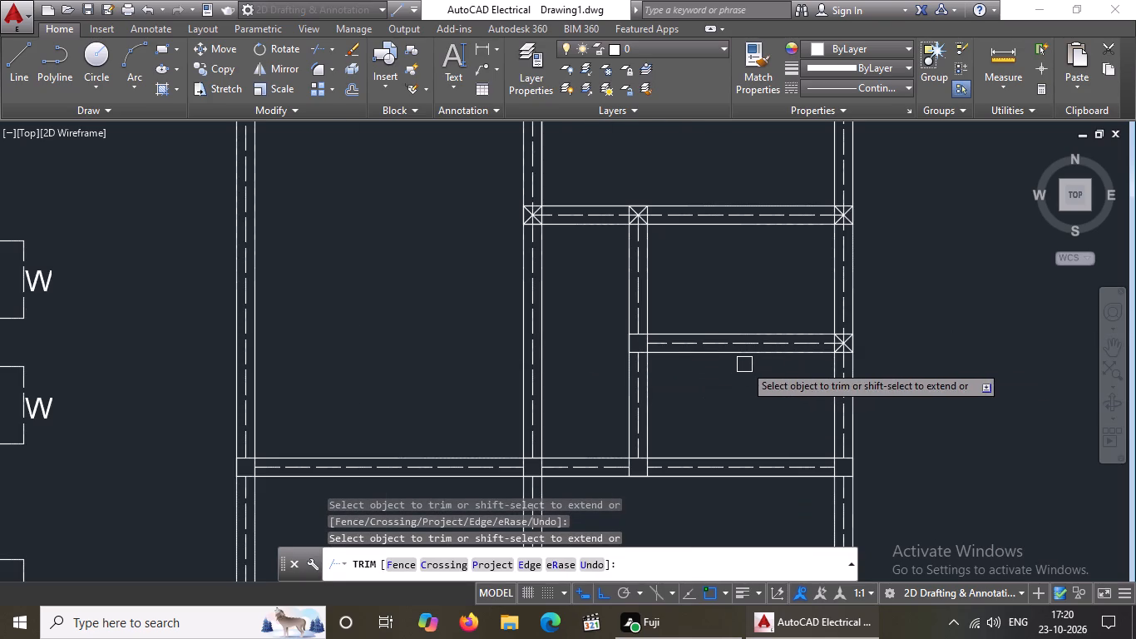
pyautogui.scroll(-3, 744, 364)
pyautogui.scroll(2, 825, 357)
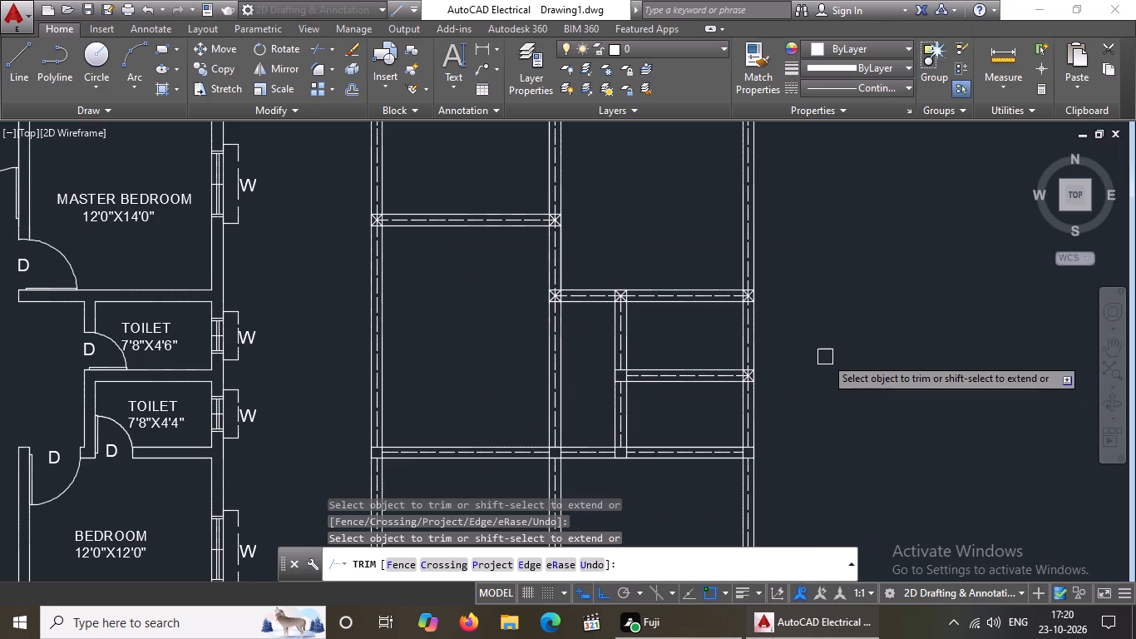
pyautogui.press('Escape')
# Delete both diagonal lines inside the east-wall column at the end of the wall dividing the two toilets.
pyautogui.scroll(3, 714, 404)
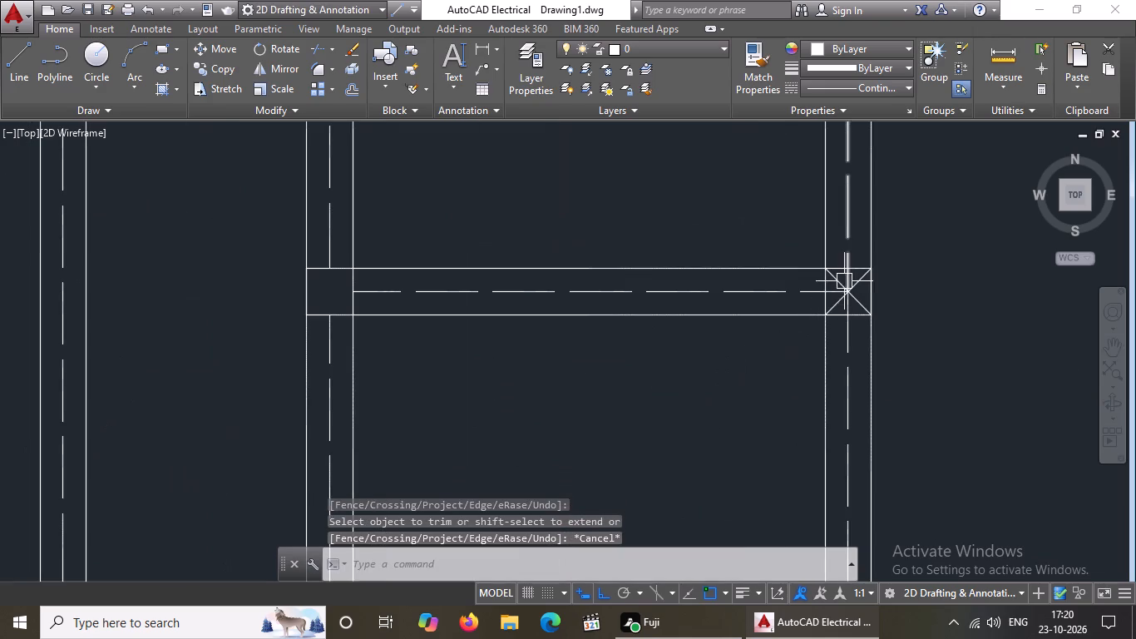
pyautogui.scroll(1, 844, 281)
pyautogui.click(835, 282)
pyautogui.press('Delete')
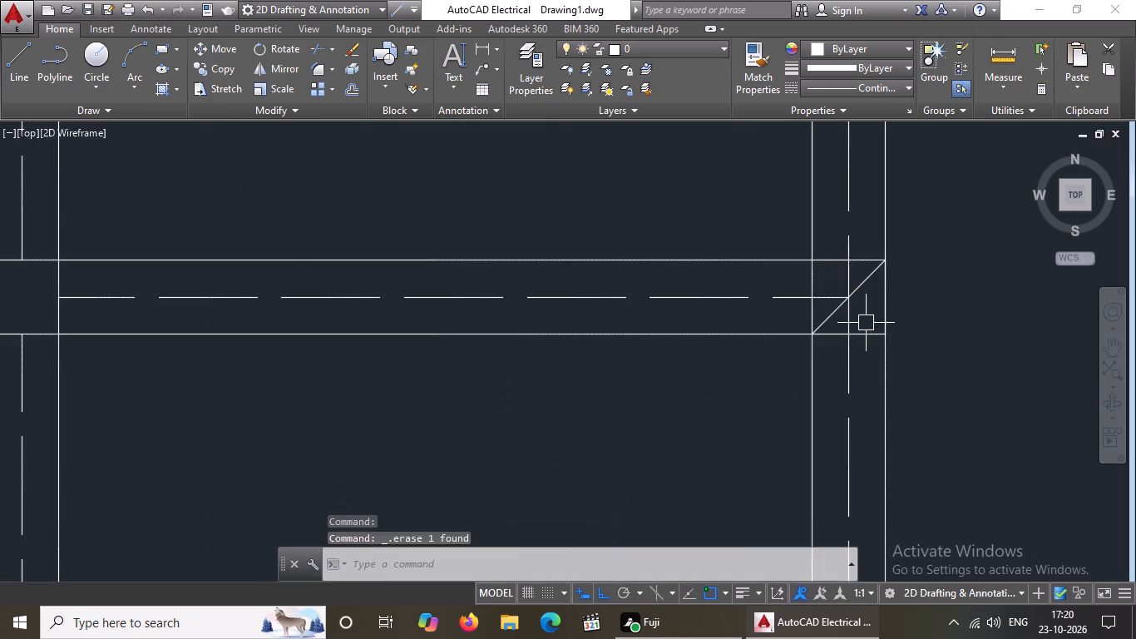
pyautogui.click(869, 280)
pyautogui.press('Delete')
# Trim the horizontal and both vertical centre-line segments inside the toilet dividing wall's east-wall column back to the column's edges.
pyautogui.write('TR')
pyautogui.press('Return')
pyautogui.press('Return')
pyautogui.scroll(1, 869, 280)
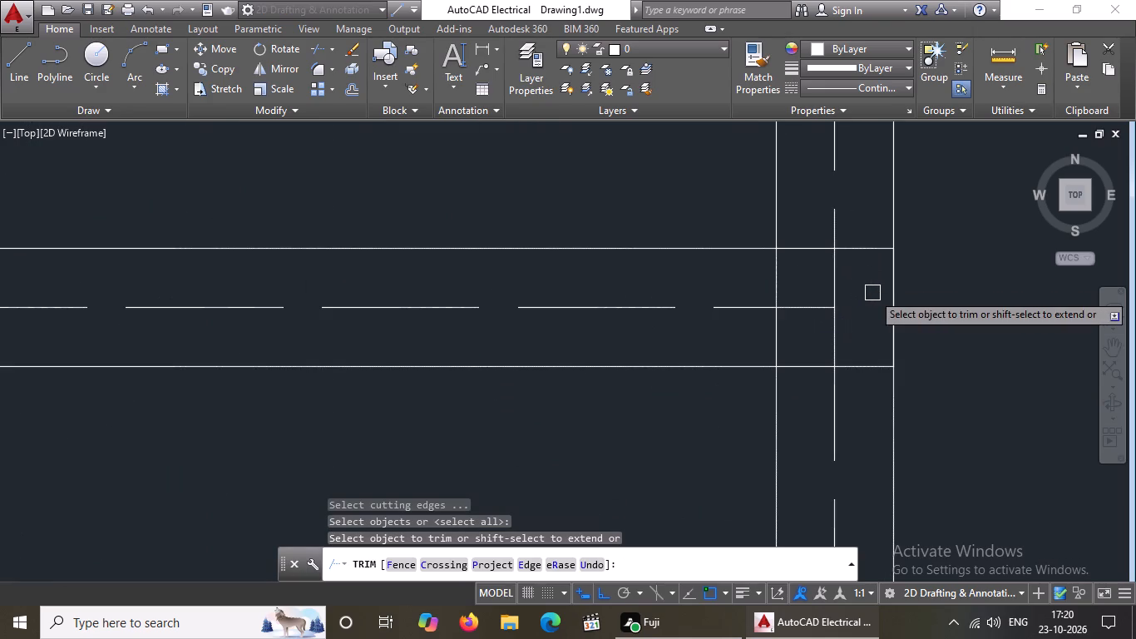
pyautogui.click(830, 276)
pyautogui.click(808, 309)
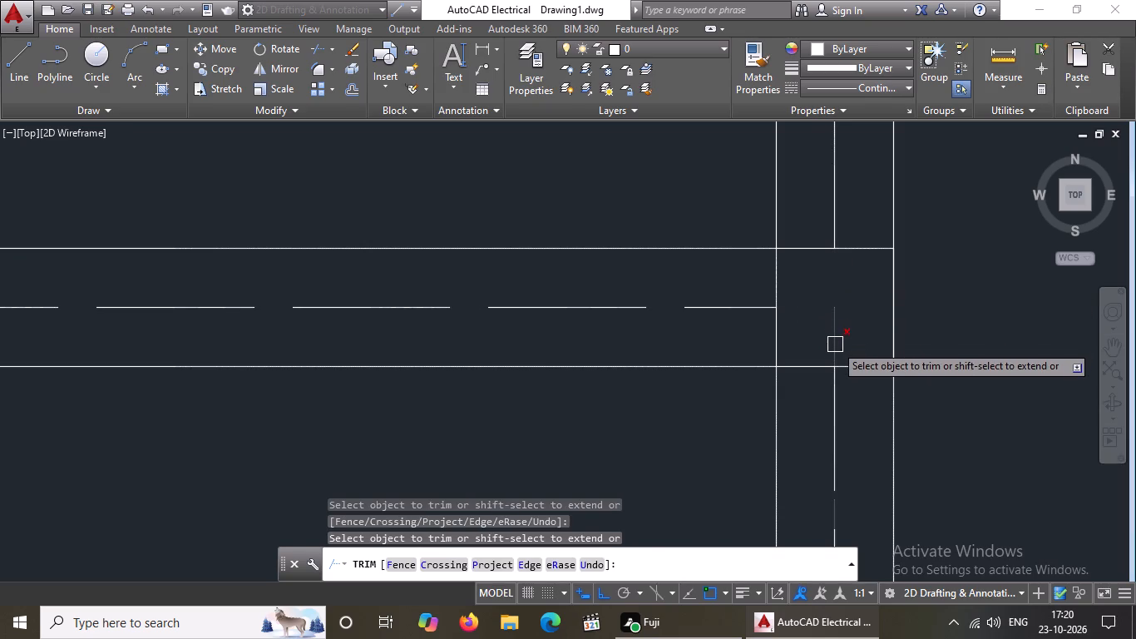
pyautogui.click(835, 344)
pyautogui.scroll(-5, 836, 341)
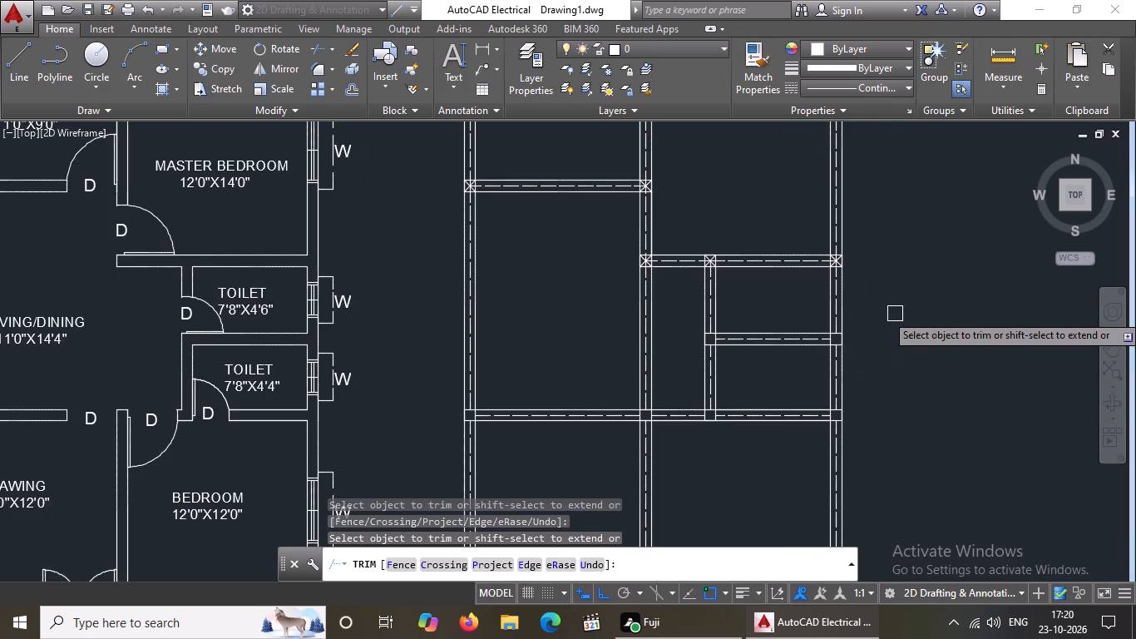
pyautogui.press('Escape')
# Delete both diagonal lines inside the east-wall column at the end of the master bedroom's south wall.
pyautogui.scroll(4, 843, 252)
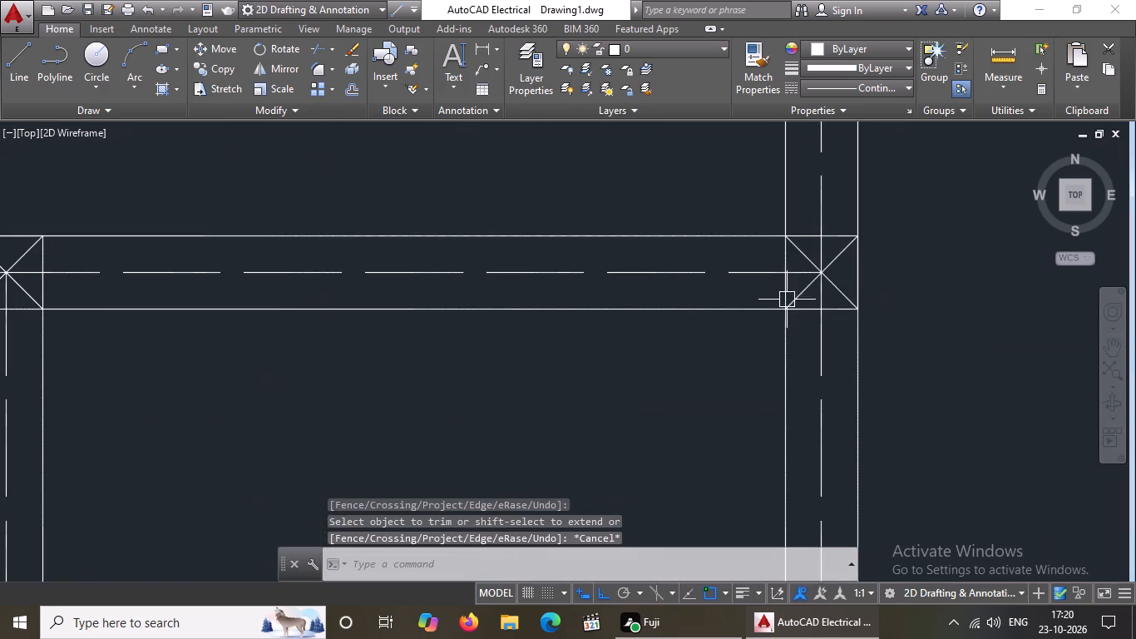
pyautogui.click(796, 250)
pyautogui.press('Delete')
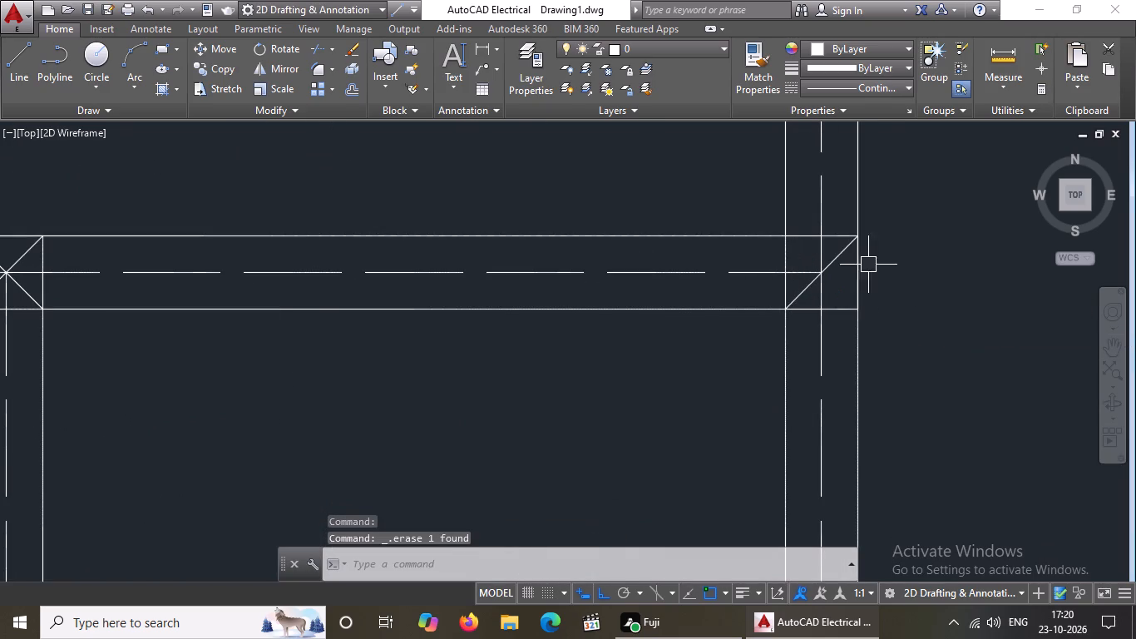
pyautogui.click(832, 252)
pyautogui.press('Delete')
# Trim the horizontal and both vertical centre-line segments inside the master bedroom south wall's east column back to the column's edges.
pyautogui.write('TR')
pyautogui.press('Return')
pyautogui.press('Return')
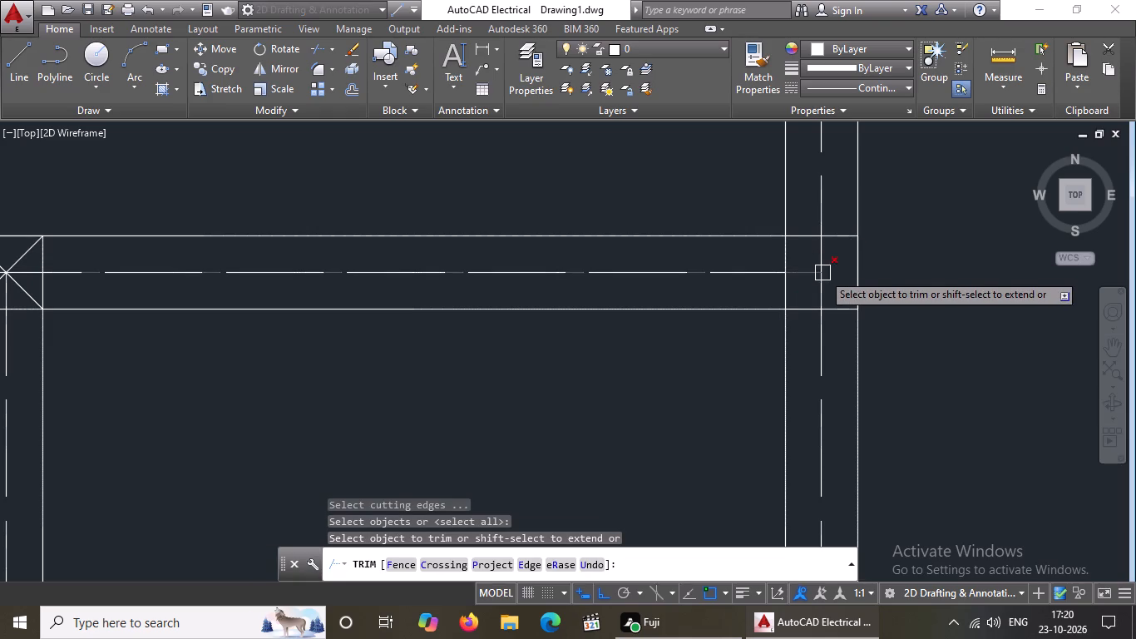
pyautogui.click(822, 273)
pyautogui.click(822, 255)
pyautogui.click(821, 286)
pyautogui.scroll(-6, 824, 287)
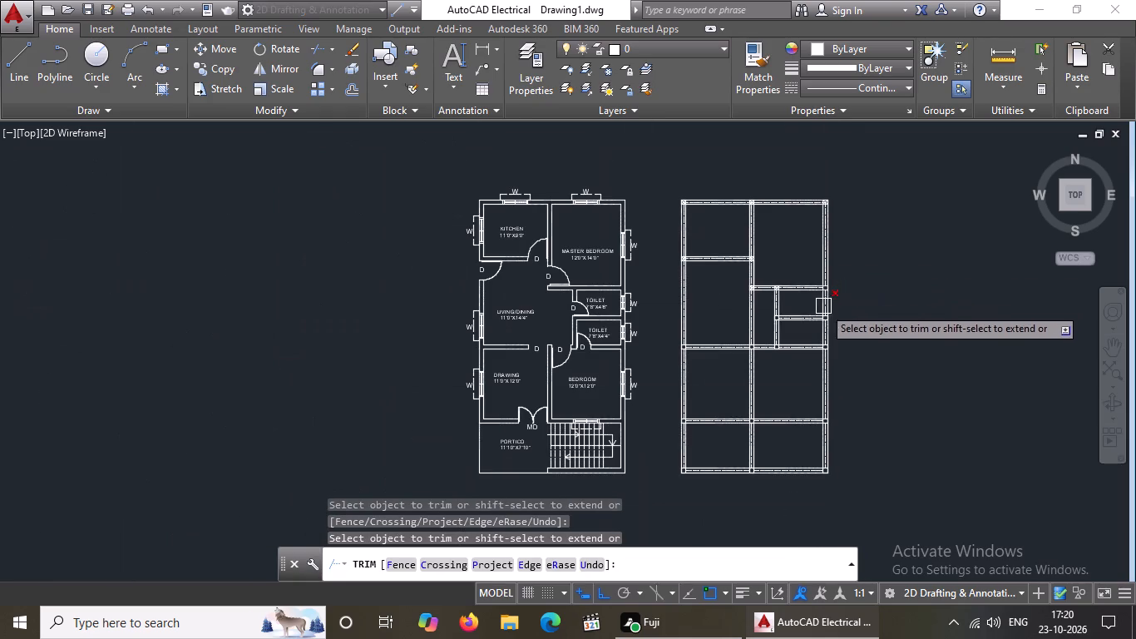
pyautogui.scroll(4, 780, 284)
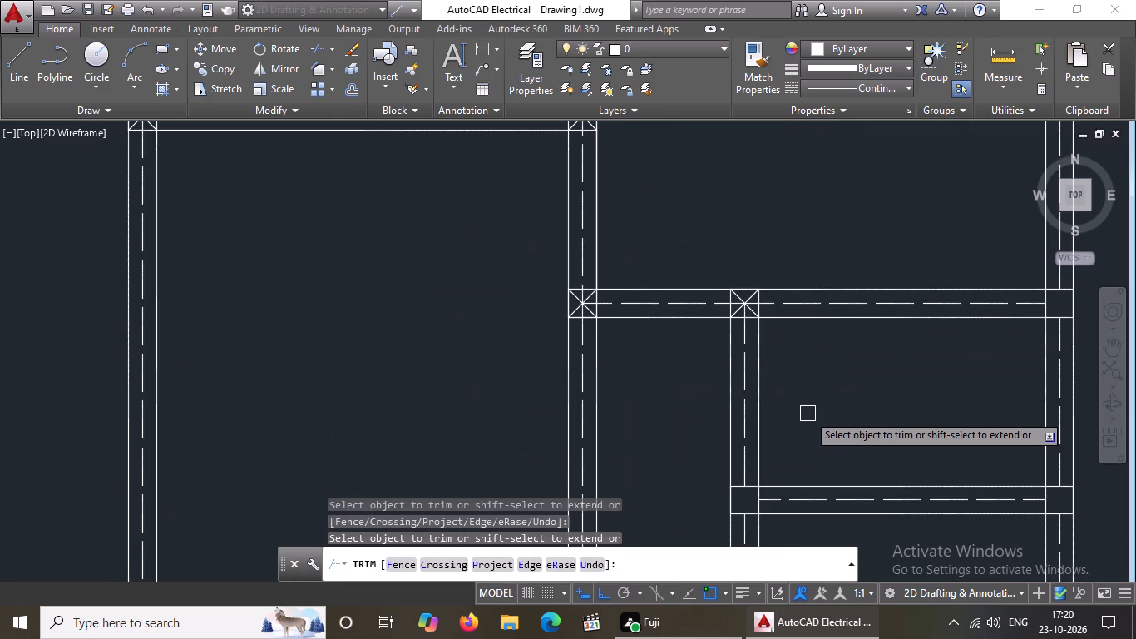
pyautogui.press('Escape')
# Delete both diagonal lines inside the column where the toilets' west wall meets the master bedroom's south wall.
pyautogui.scroll(3, 790, 335)
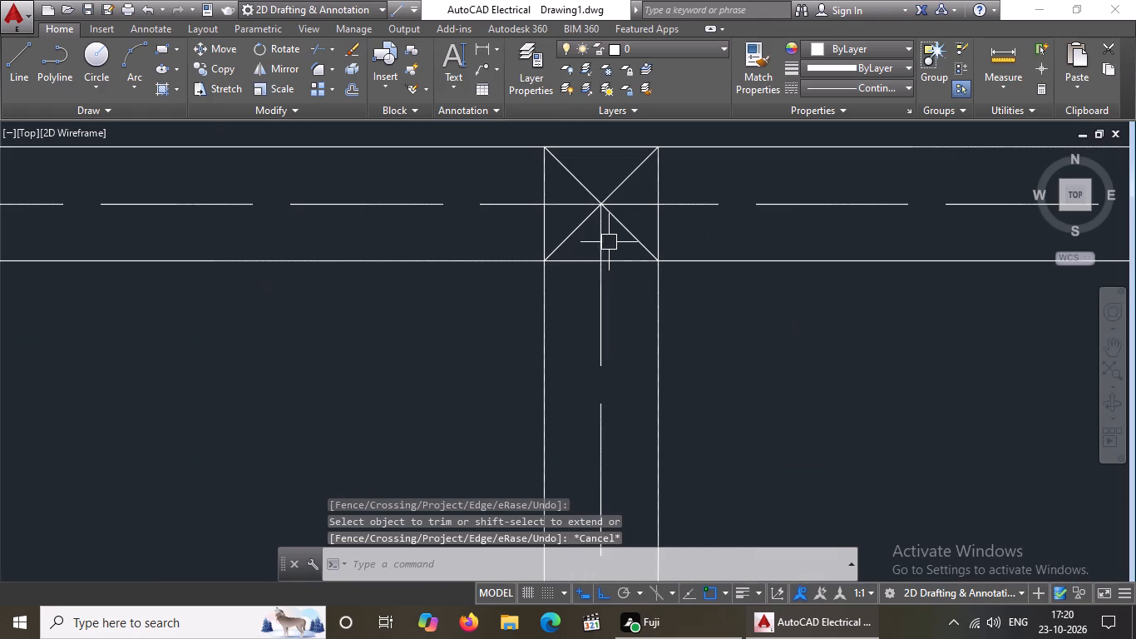
pyautogui.click(631, 235)
pyautogui.press('Delete')
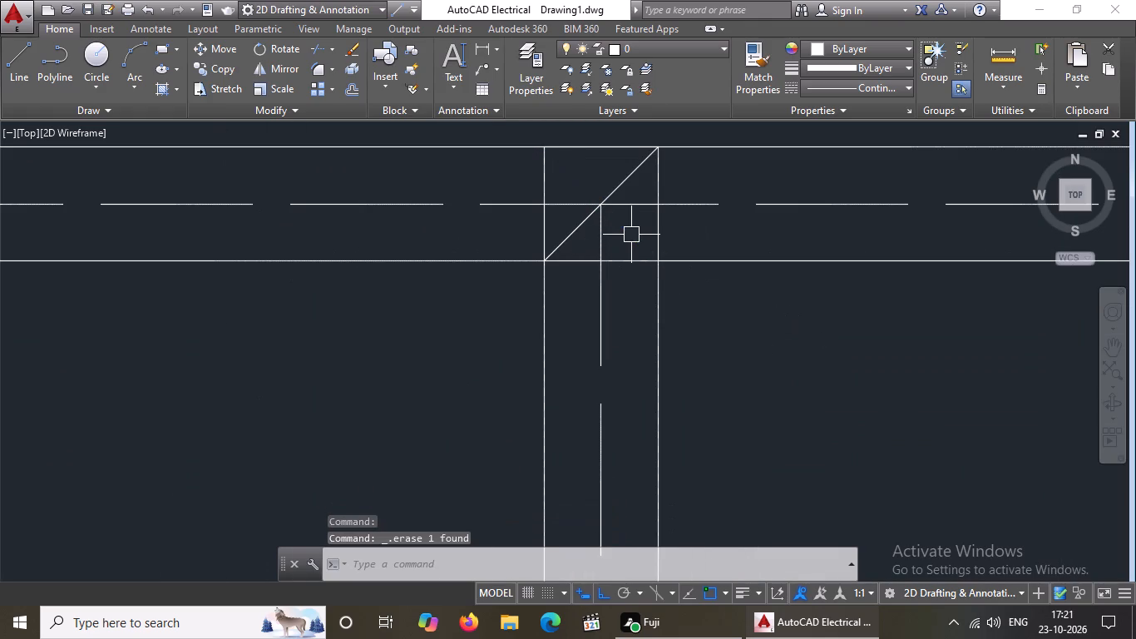
pyautogui.click(623, 175)
pyautogui.press('Delete')
# Trim both horizontal segments and the vertical centre-line segment inside the column where the toilets' west wall meets the master bedroom's south wall.
pyautogui.write('TR')
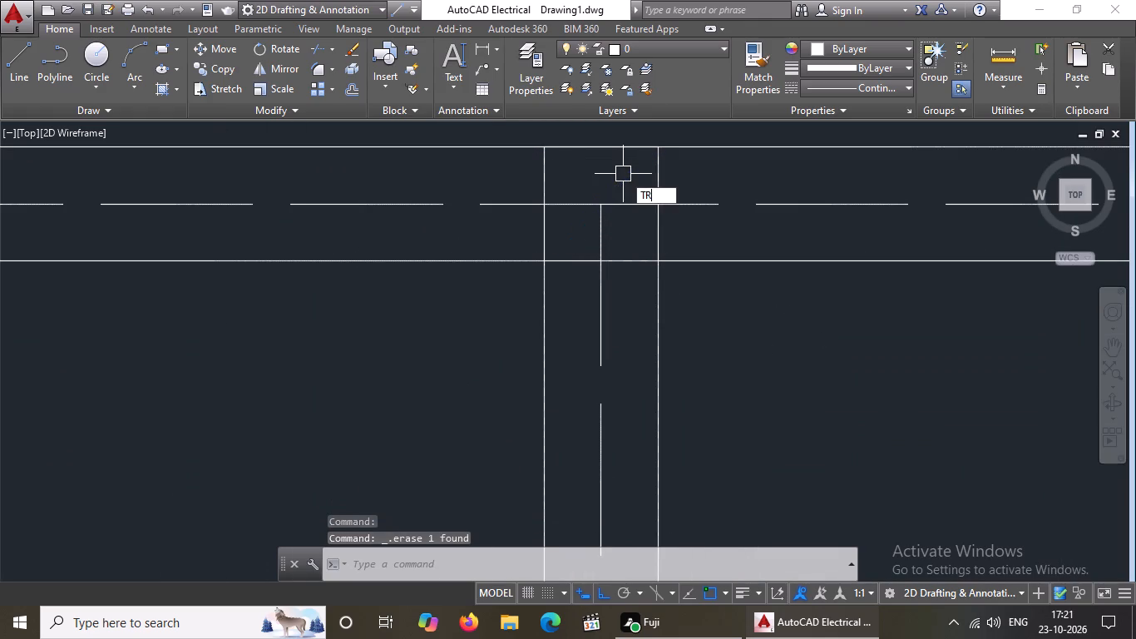
pyautogui.press('Return')
pyautogui.press('Return')
pyautogui.moveTo(554, 198); pyautogui.dragTo(566, 202)
pyautogui.click(633, 206)
pyautogui.click(601, 244)
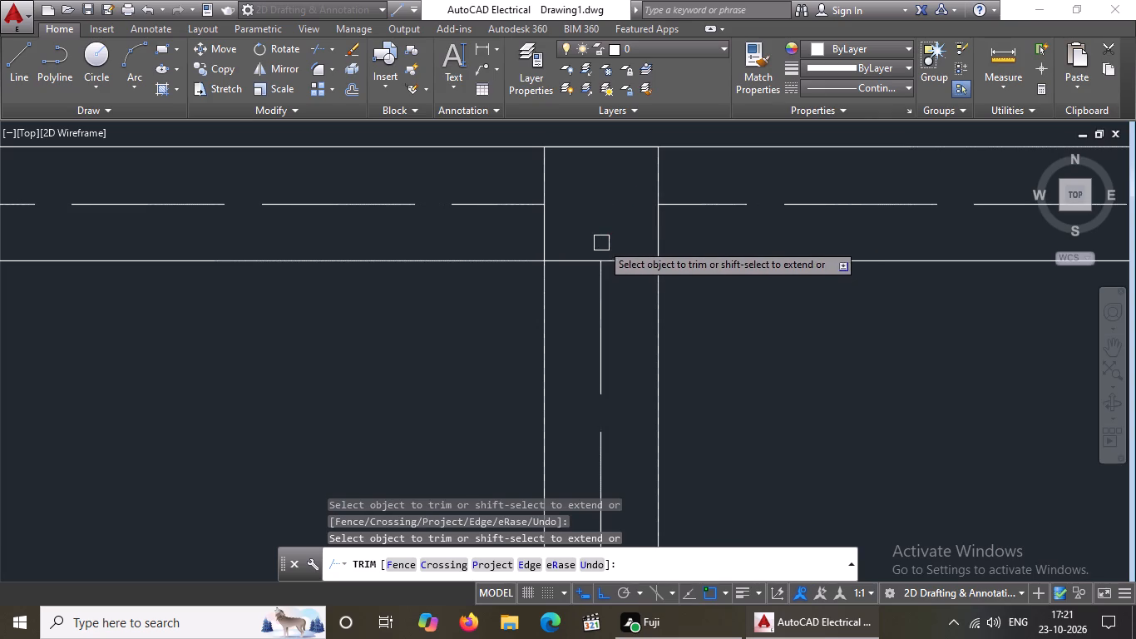
pyautogui.scroll(-6, 601, 243)
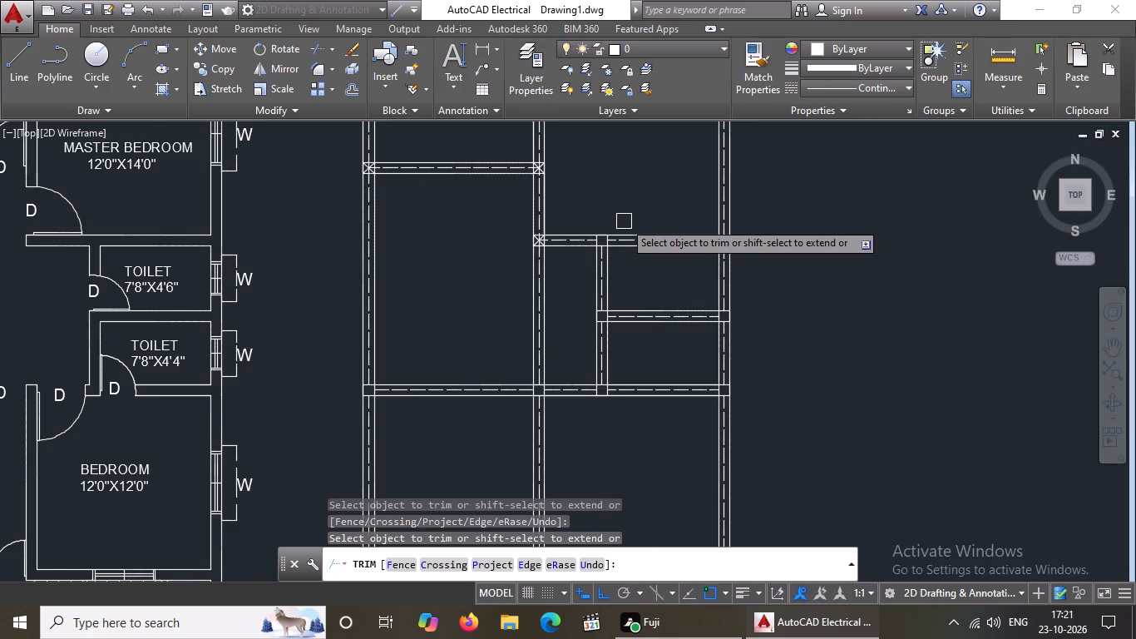
pyautogui.press('Escape')
# Delete both diagonal lines inside the central-wall column at the west end of the master bedroom's south wall.
pyautogui.scroll(3, 537, 204)
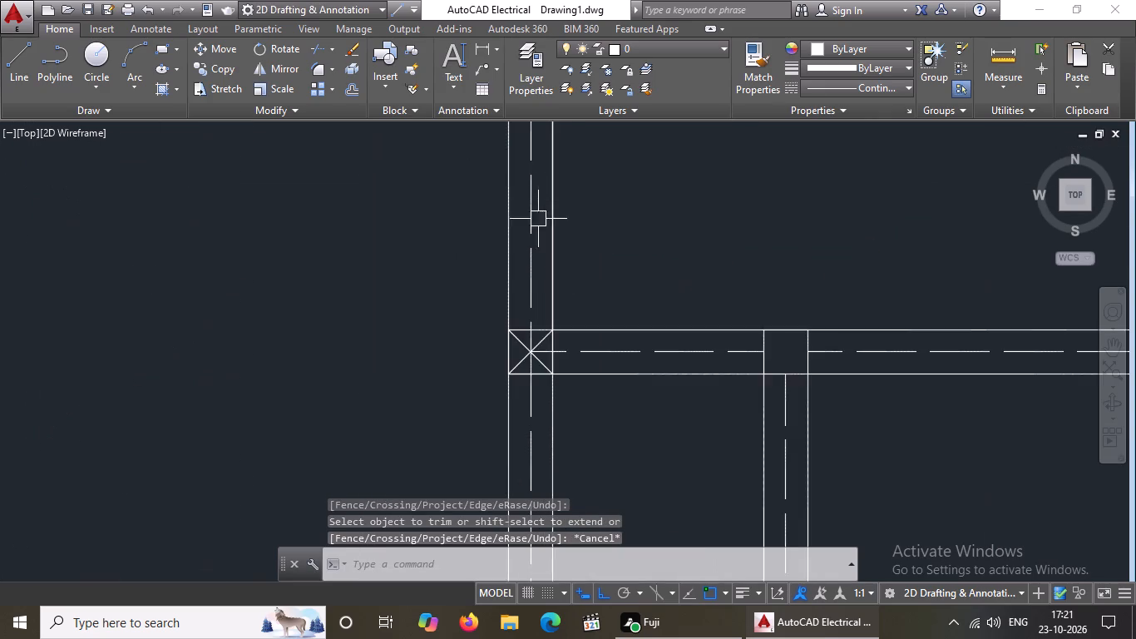
pyautogui.scroll(1, 545, 297)
pyautogui.click(506, 369)
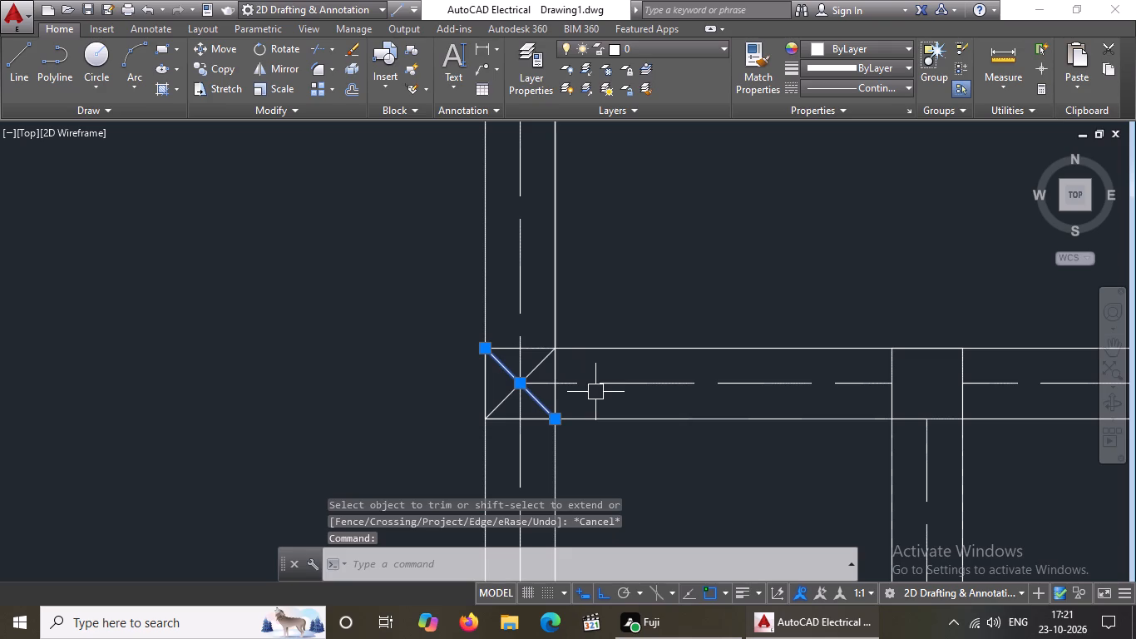
pyautogui.press('Delete')
pyautogui.click(501, 394)
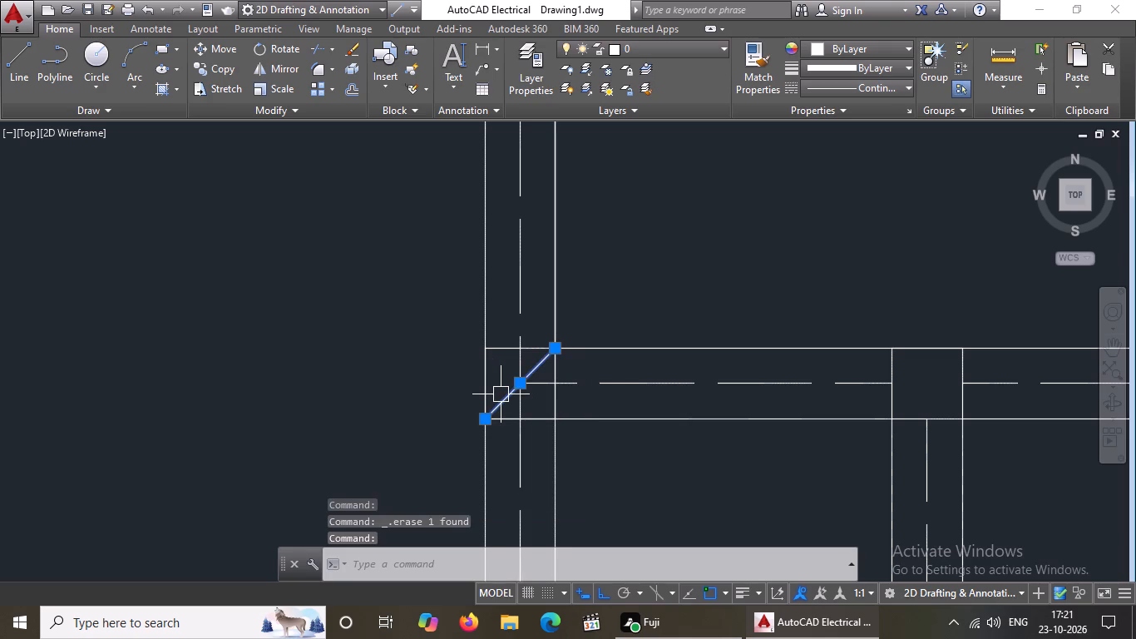
pyautogui.press('Delete')
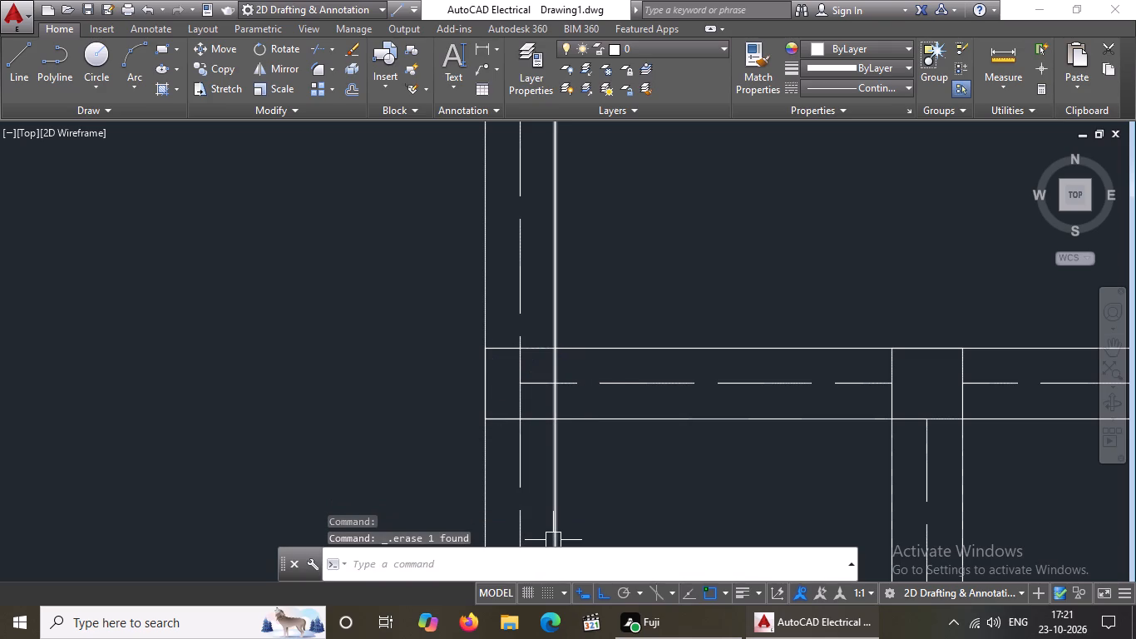
# Trim the horizontal and both vertical centre-line segments inside the master bedroom south wall's west column back to the column's edges.
pyautogui.scroll(-2, 586, 473)
pyautogui.moveTo(582, 481); pyautogui.dragTo(594, 446, button='middle')
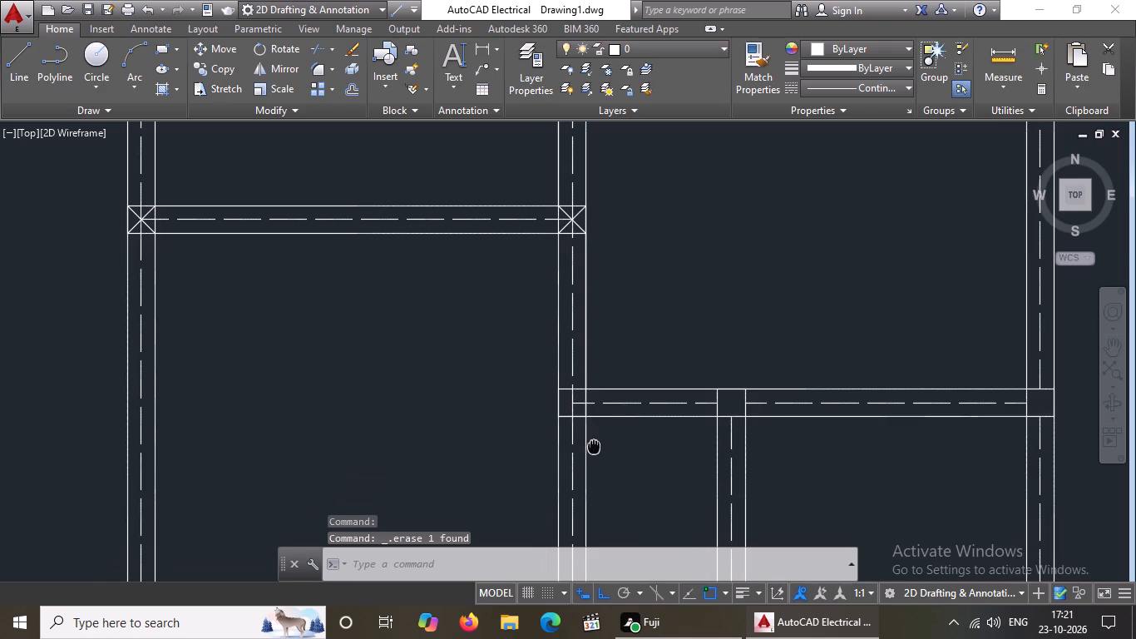
pyautogui.press('Escape')
pyautogui.write('TYR')
pyautogui.press('Return')
pyautogui.press('Return')
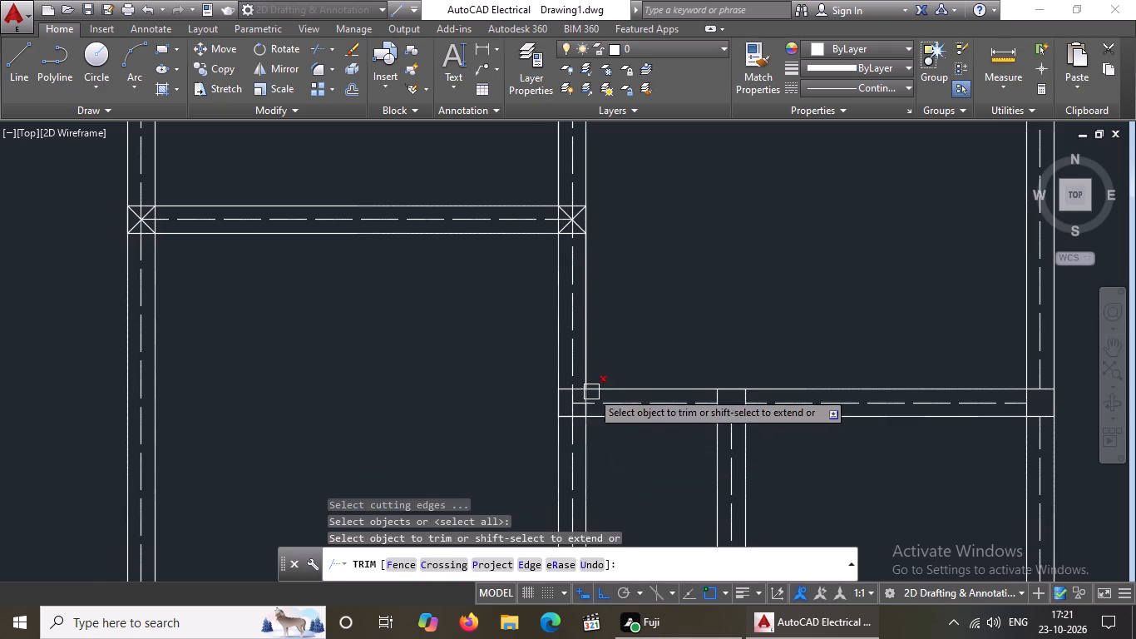
pyautogui.scroll(3, 588, 389)
pyautogui.moveTo(524, 424); pyautogui.dragTo(545, 458)
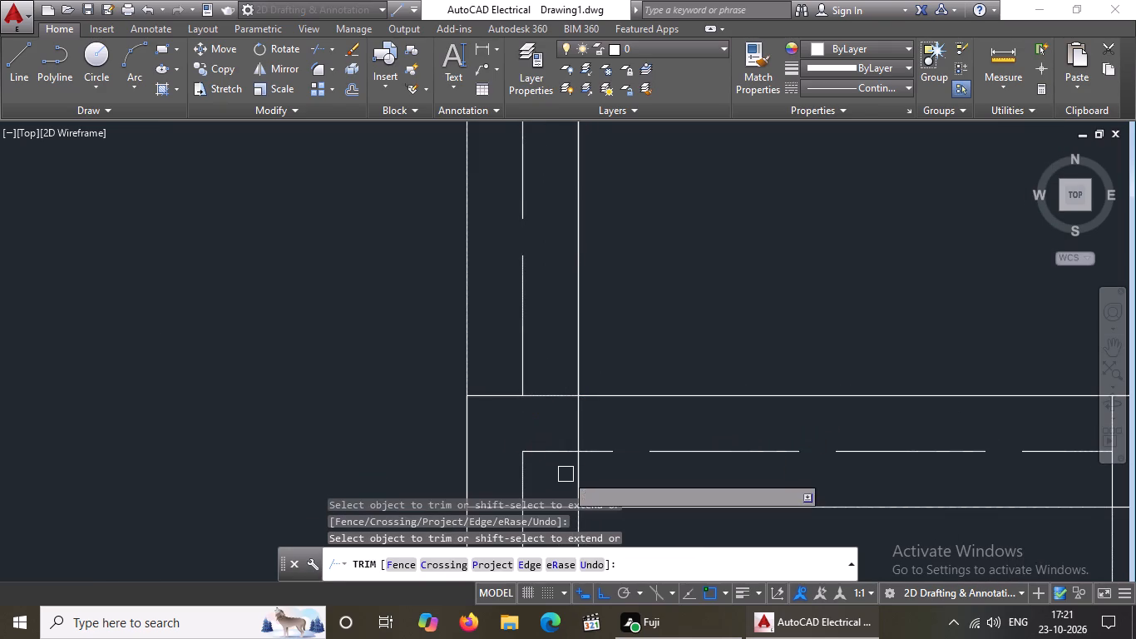
pyautogui.click(562, 458)
pyautogui.click(518, 479)
pyautogui.scroll(-3, 598, 401)
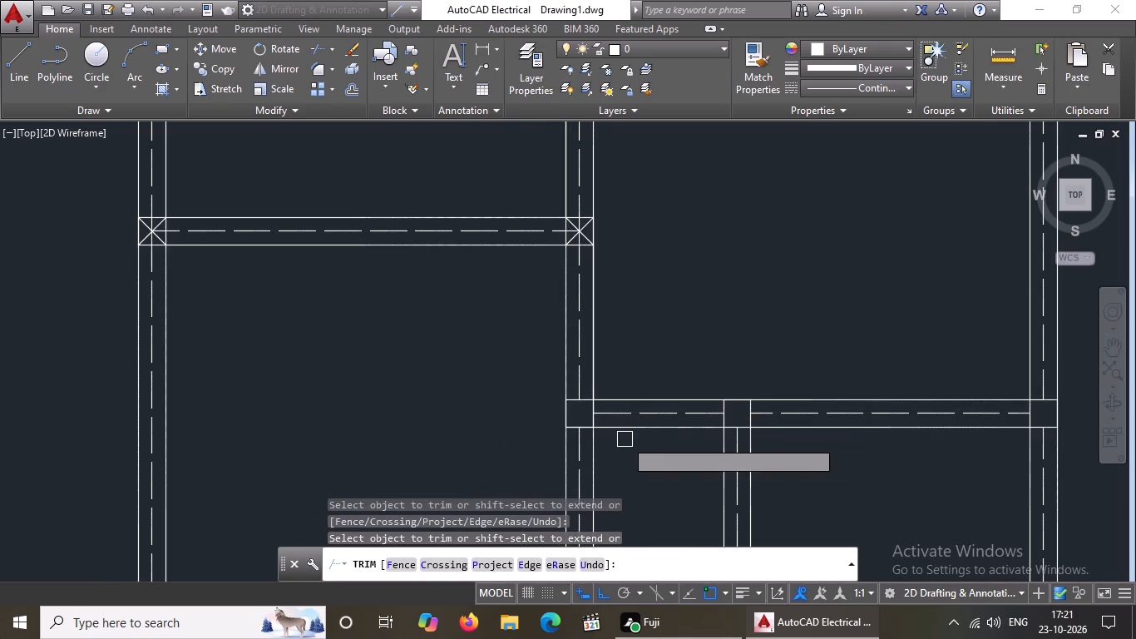
pyautogui.scroll(-3, 625, 442)
pyautogui.press('Escape')
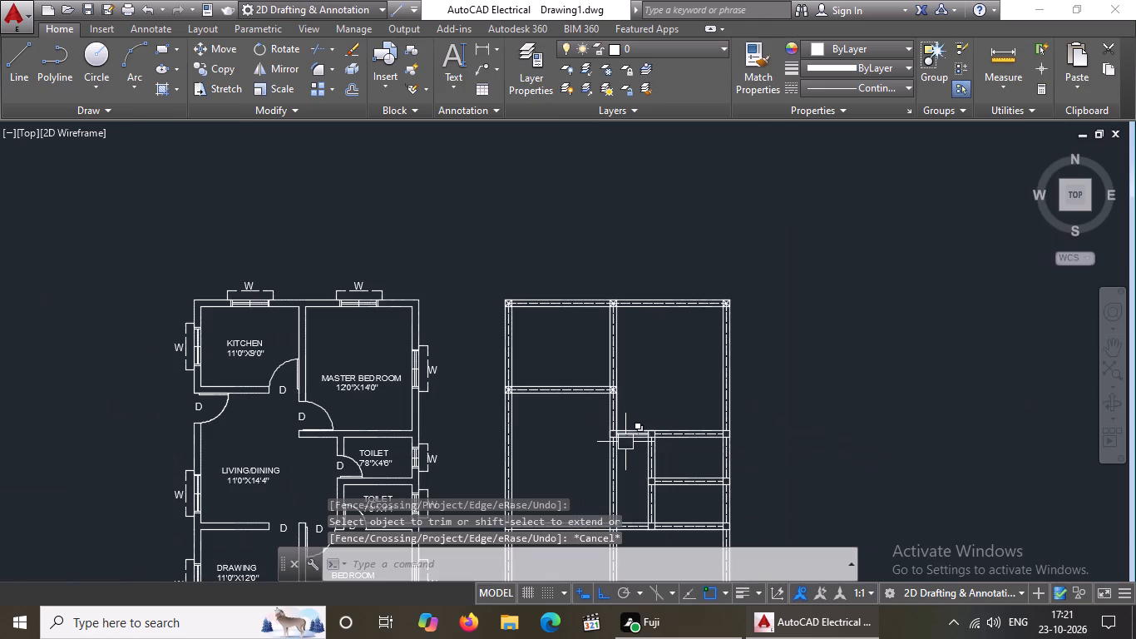
# Delete both diagonal lines inside the west-wall column at the end of the kitchen's south wall.
pyautogui.scroll(3, 558, 404)
pyautogui.scroll(2, 686, 382)
pyautogui.scroll(-3, 257, 358)
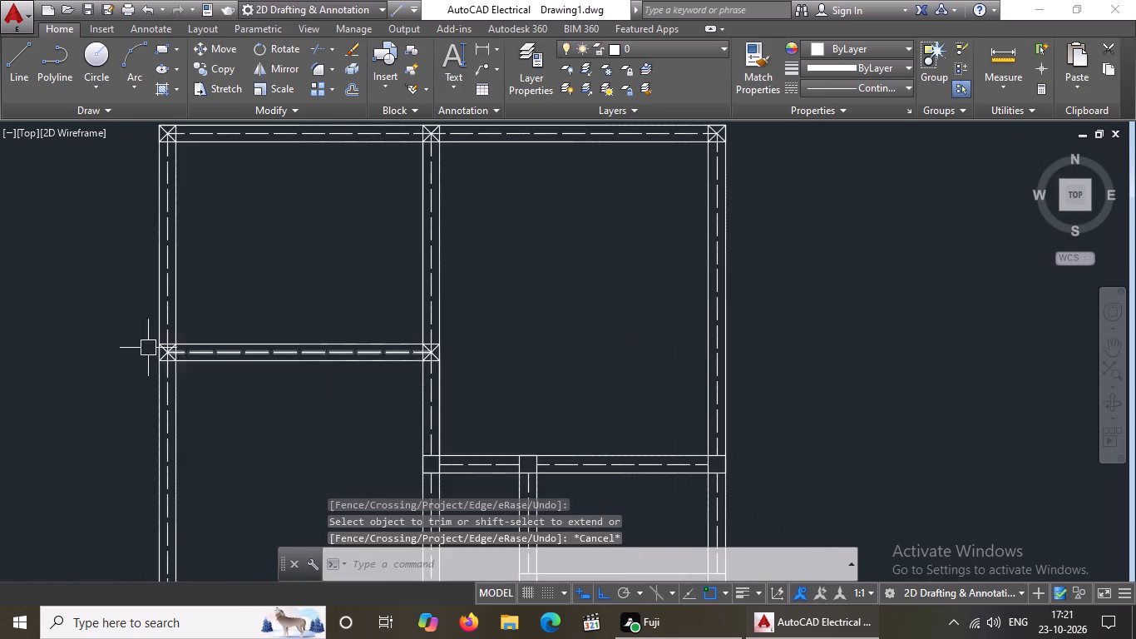
pyautogui.scroll(3, 138, 344)
pyautogui.scroll(2, 249, 354)
pyautogui.click(208, 367)
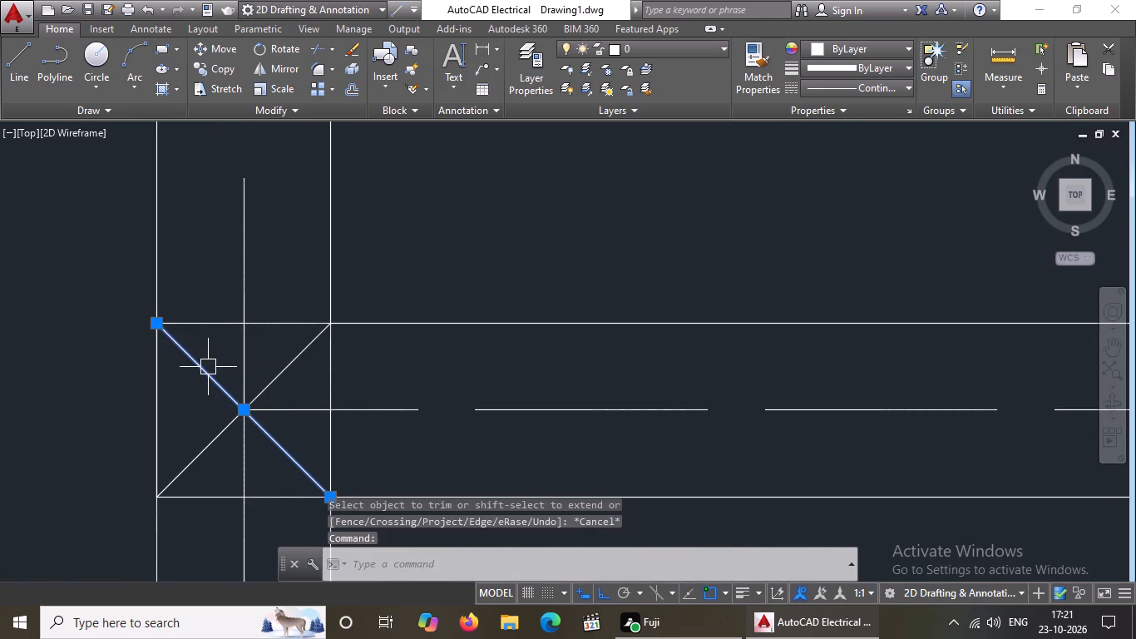
pyautogui.press('Delete')
pyautogui.click(190, 458)
pyautogui.press('Delete')
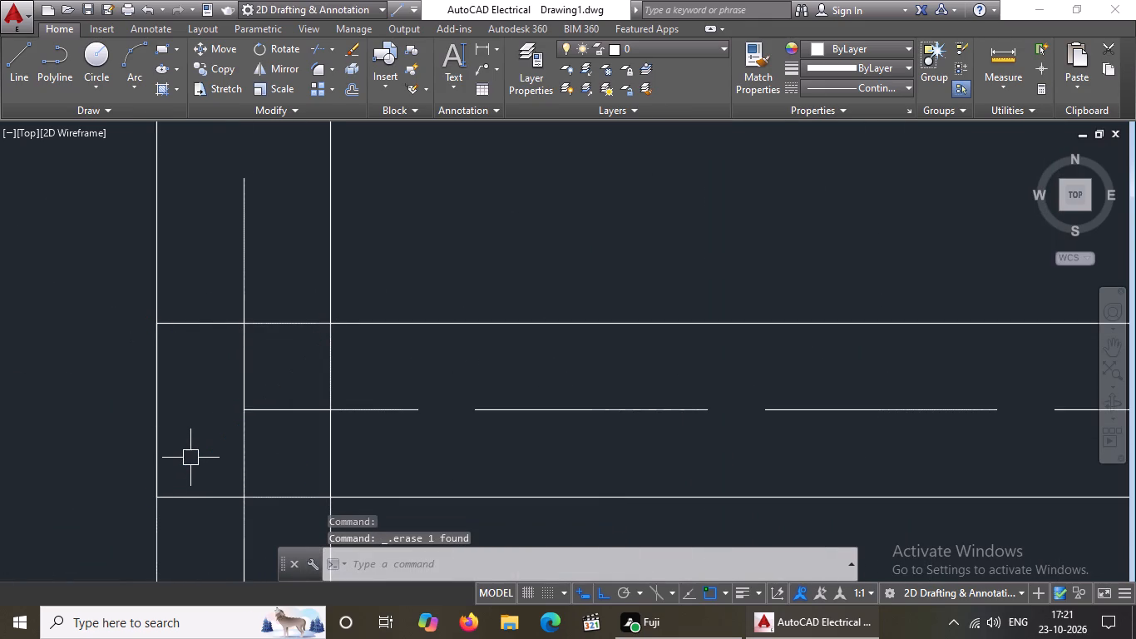
# Trim the horizontal and both vertical centre-line segments inside the kitchen south wall's west column back to the column's edges.
pyautogui.write('TR')
pyautogui.press('Return')
pyautogui.press('Return')
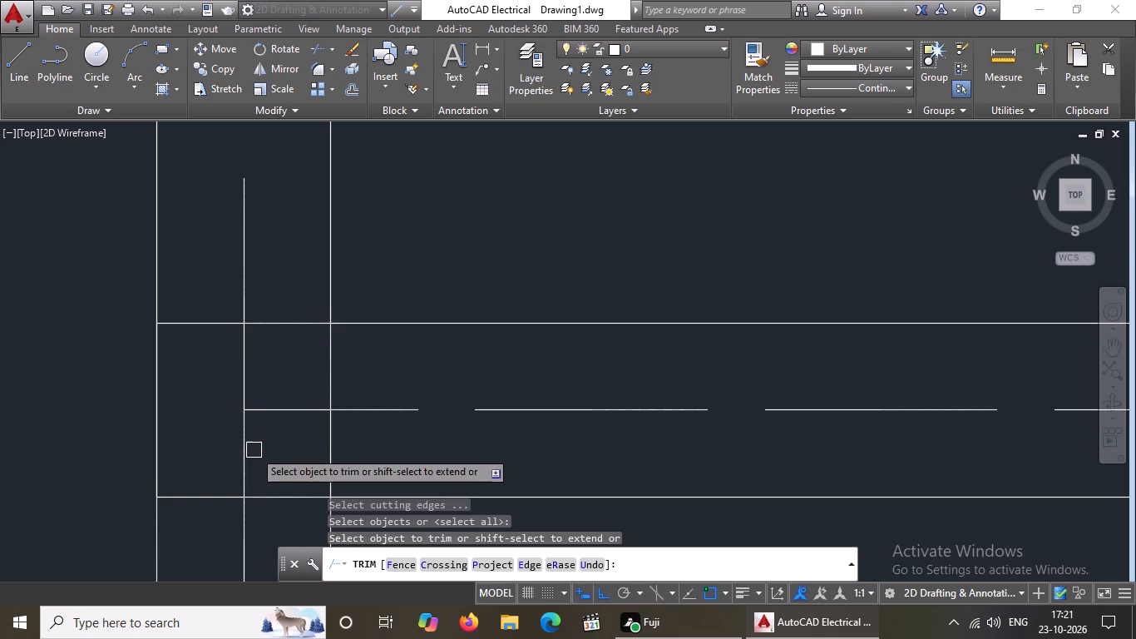
pyautogui.moveTo(236, 460); pyautogui.dragTo(245, 458)
pyautogui.click(297, 411)
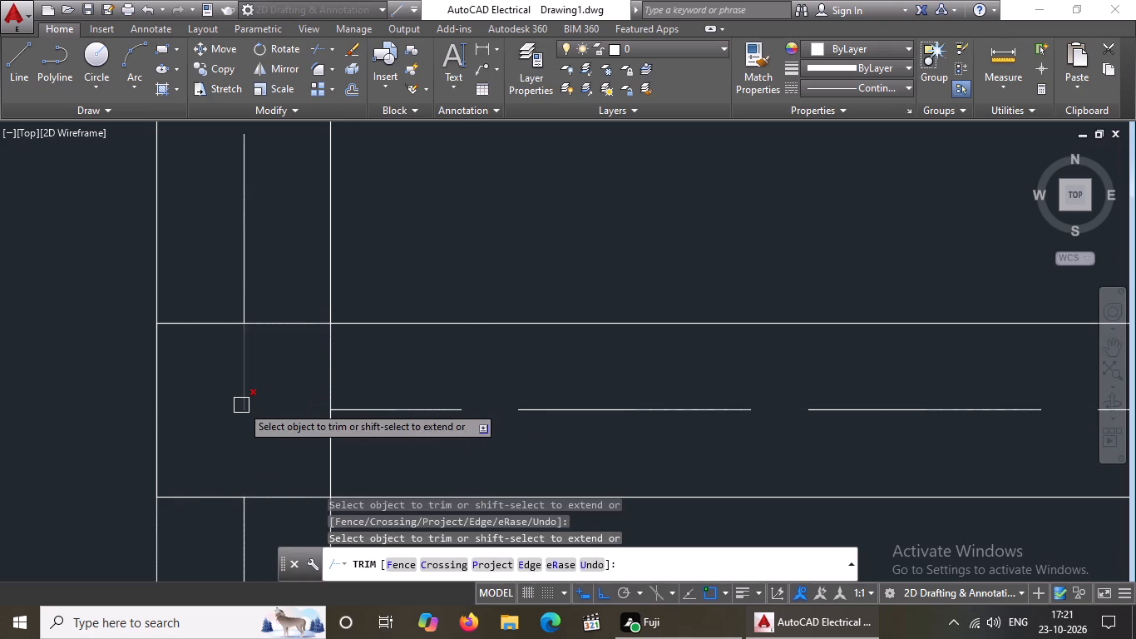
pyautogui.click(241, 405)
pyautogui.scroll(-5, 260, 398)
pyautogui.press('Escape')
# Delete both diagonal lines inside the central-wall column at the east end of the kitchen's south wall.
pyautogui.scroll(-3, 569, 434)
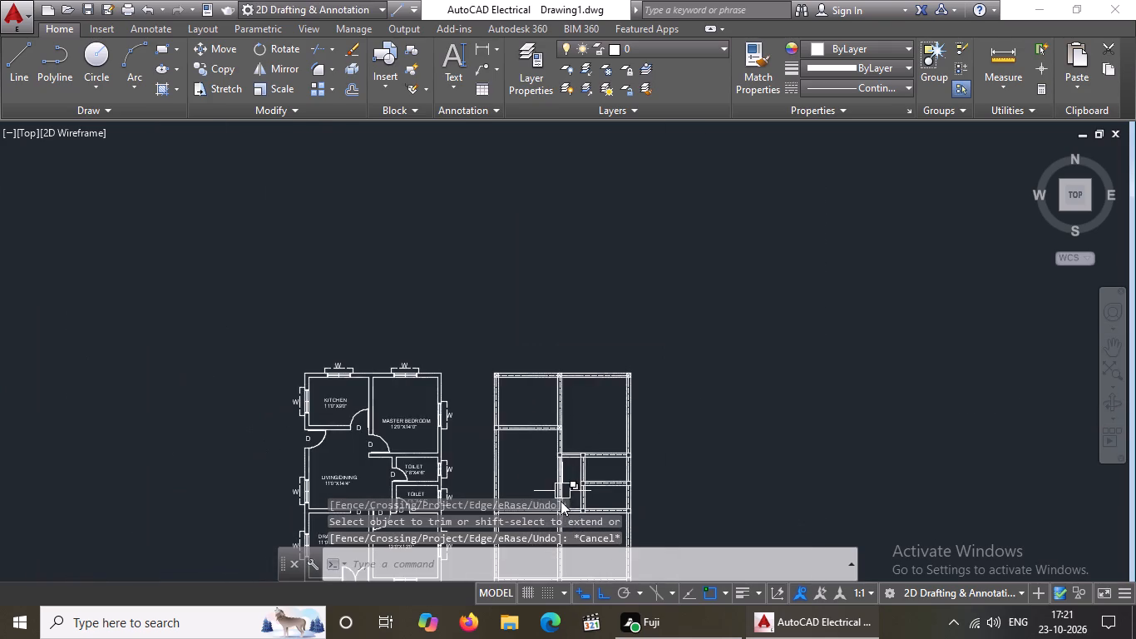
pyautogui.scroll(3, 562, 447)
pyautogui.scroll(3, 526, 356)
pyautogui.click(560, 462)
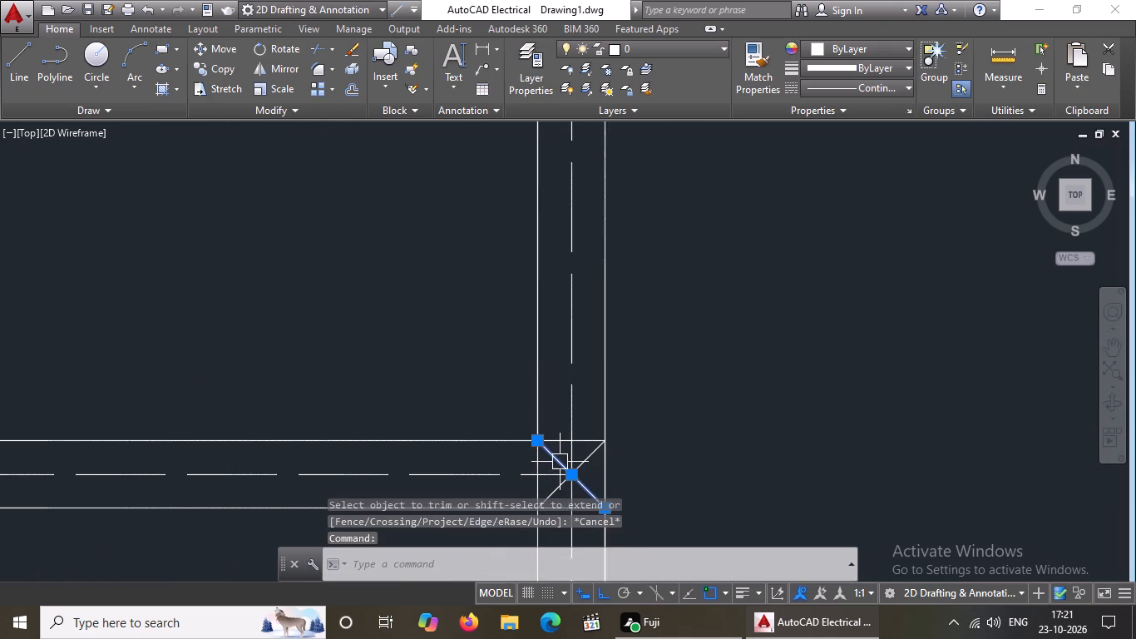
pyautogui.press('Delete')
pyautogui.click(590, 452)
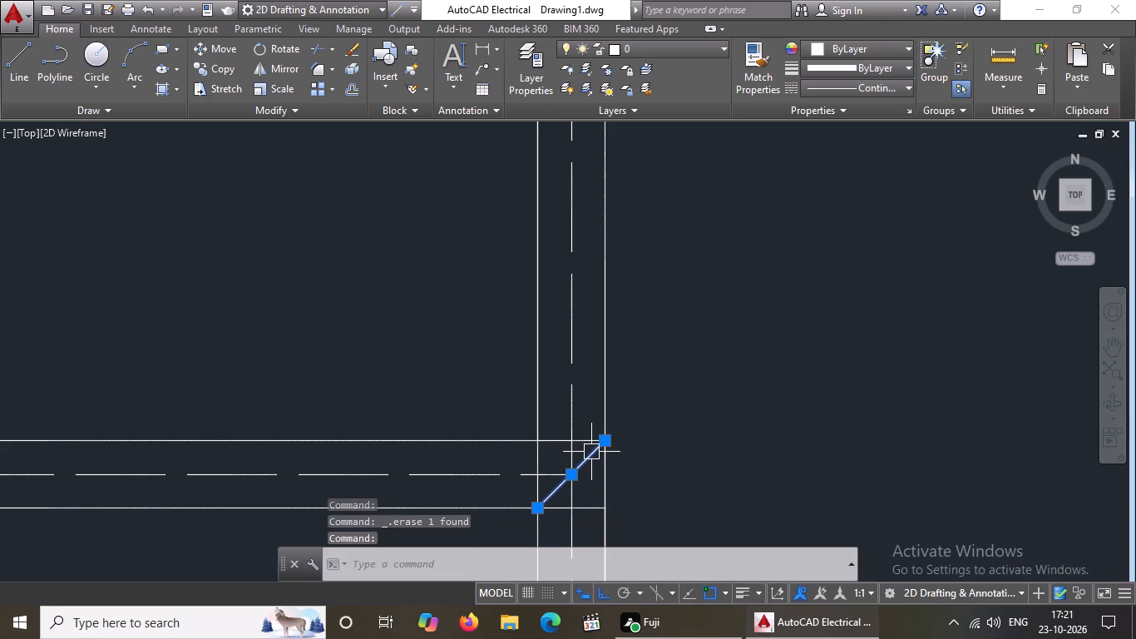
pyautogui.press('Delete')
# Trim the horizontal and both vertical centre-line segments inside the kitchen south wall's east column back to the column's edges.
pyautogui.write('TR')
pyautogui.press('Return')
pyautogui.press('Return')
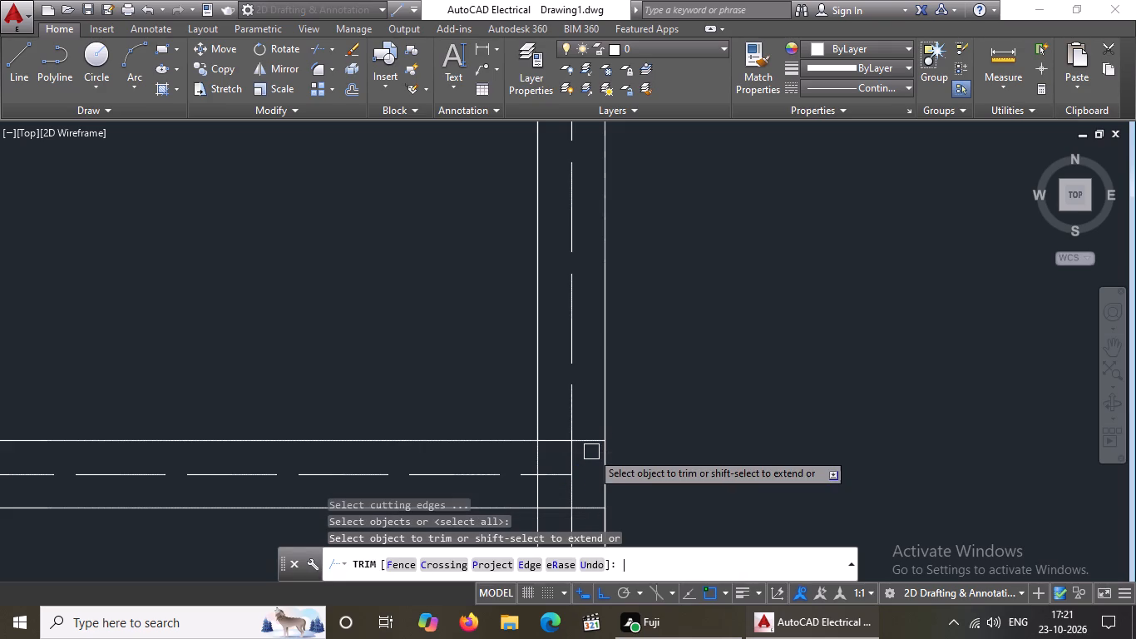
pyautogui.click(553, 473)
pyautogui.click(575, 453)
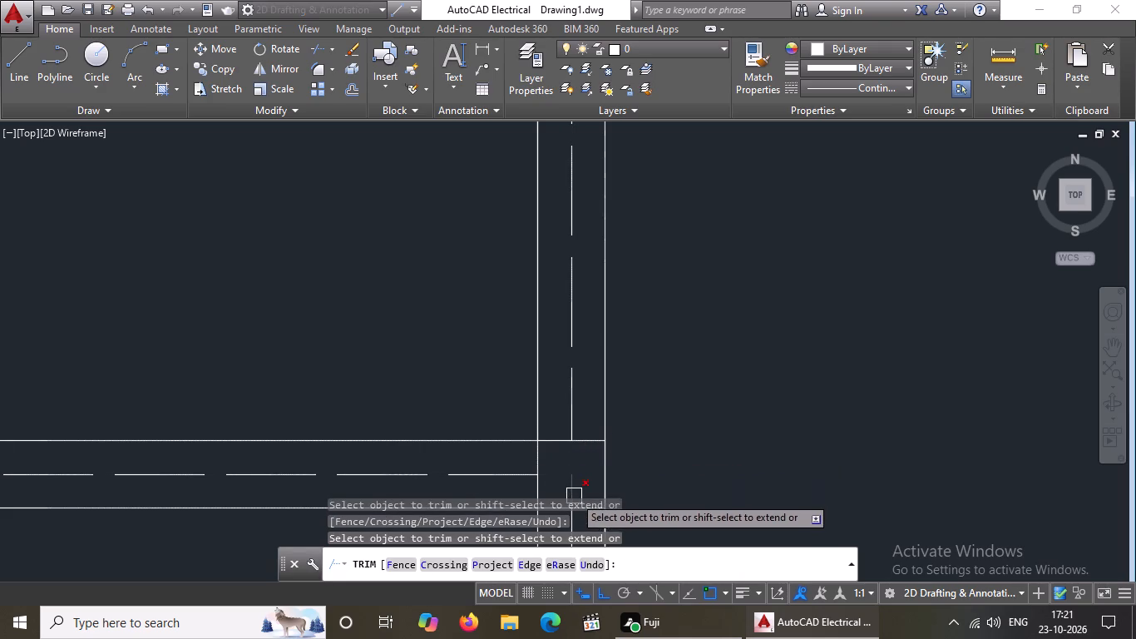
pyautogui.click(574, 496)
pyautogui.scroll(-4, 591, 469)
pyautogui.press('Escape')
pyautogui.scroll(-5, 698, 389)
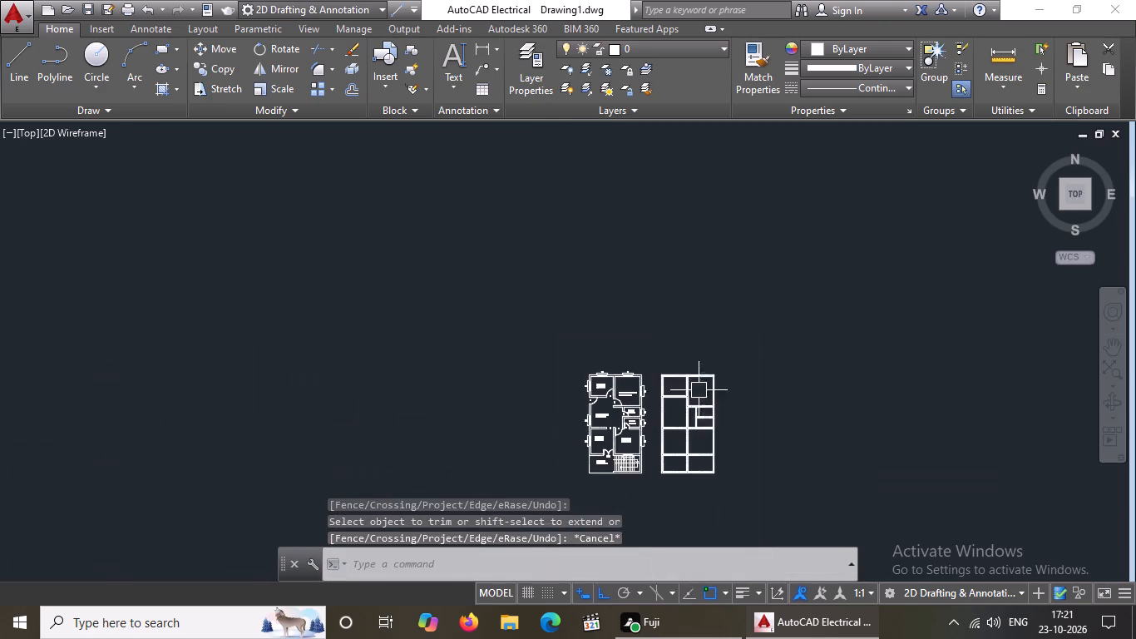
# Delete both diagonal lines inside the column layout's north-west corner column.
pyautogui.scroll(4, 703, 415)
pyautogui.moveTo(653, 308); pyautogui.dragTo(658, 395, button='middle')
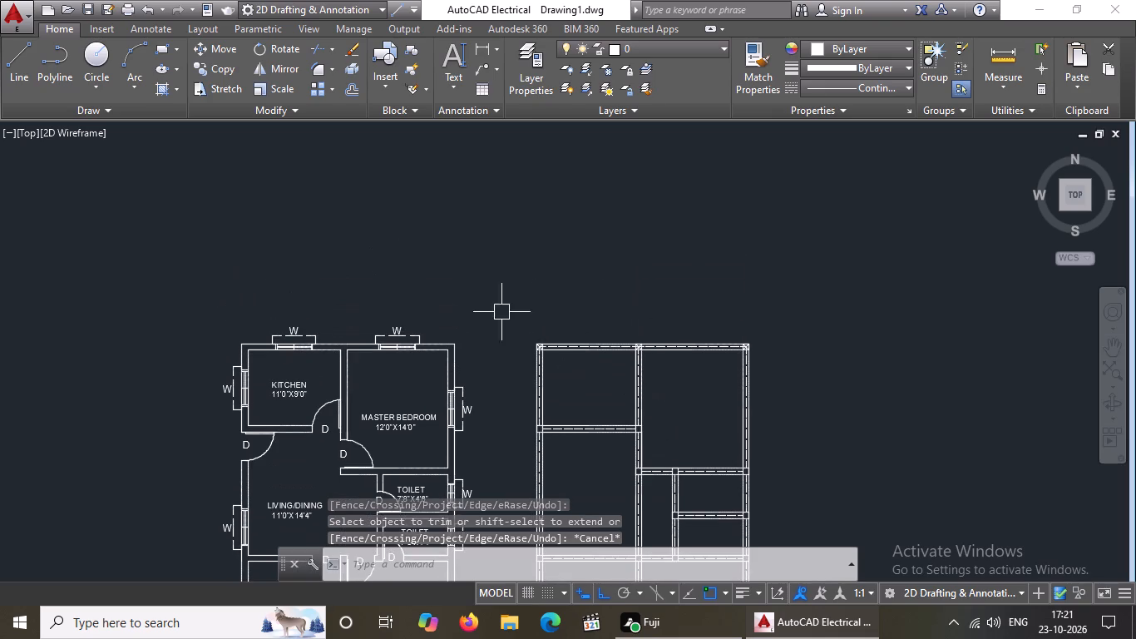
pyautogui.scroll(6, 542, 353)
pyautogui.click(479, 357)
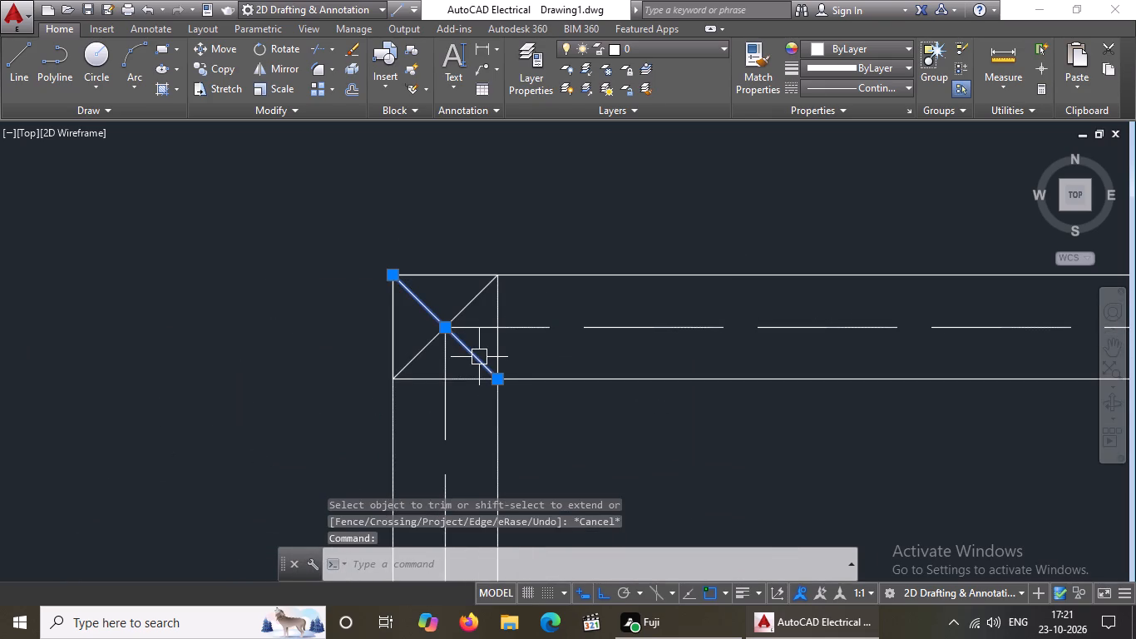
pyautogui.press('Delete')
pyautogui.click(480, 298)
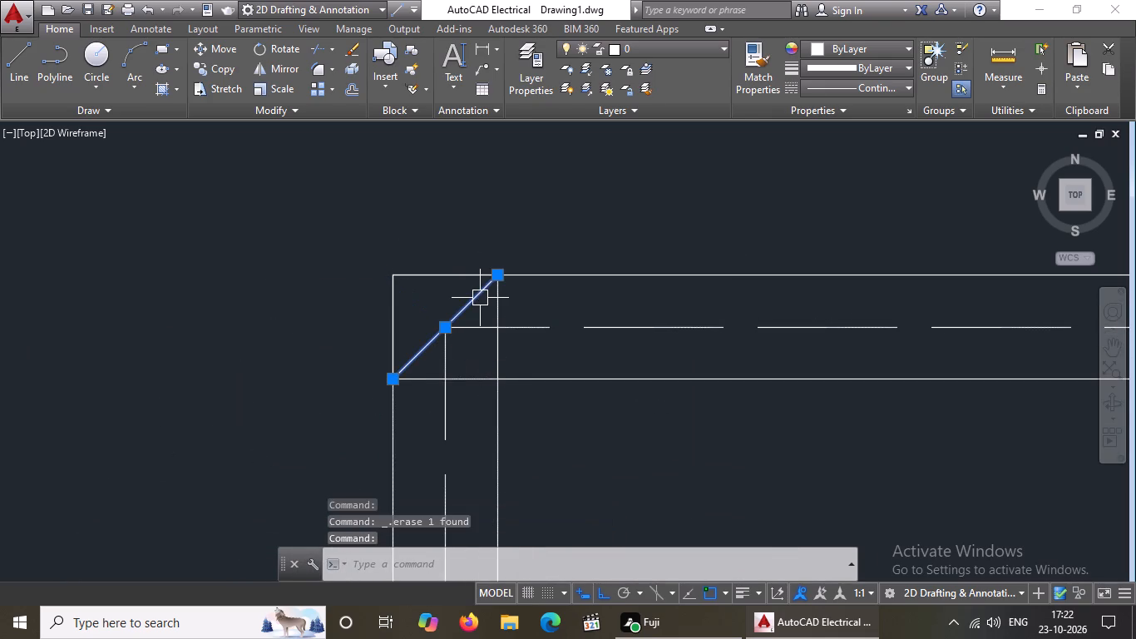
pyautogui.press('Delete')
# Trim the horizontal and vertical centre-line segments inside the north-west corner column back to the column's edges.
pyautogui.write('TR')
pyautogui.press('Return')
pyautogui.press('Return')
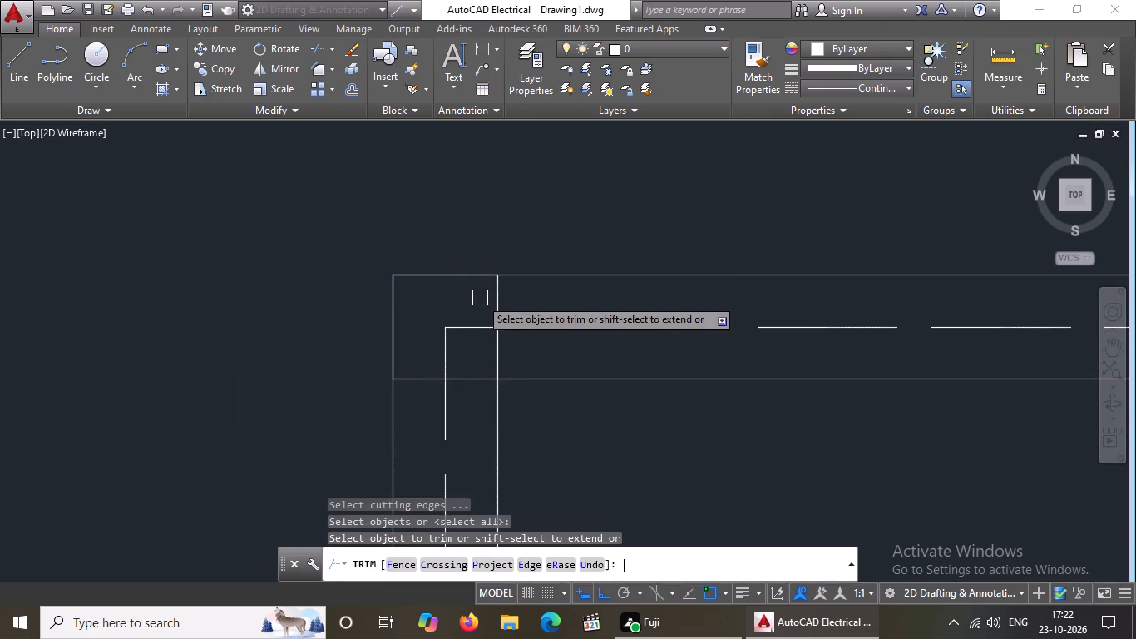
pyautogui.click(468, 322)
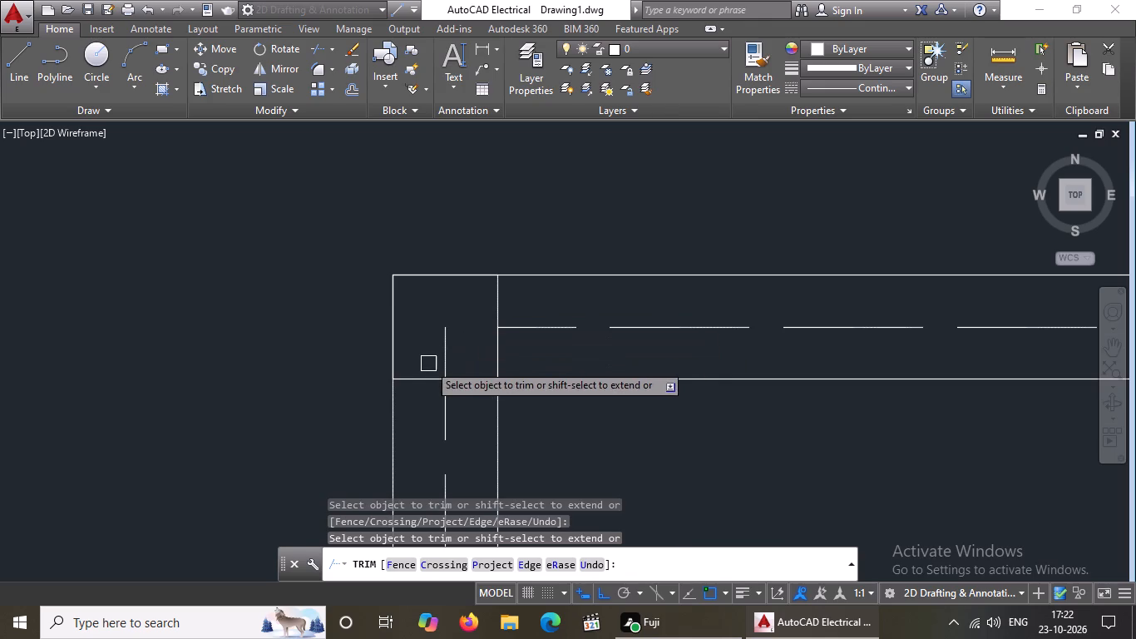
pyautogui.click(446, 359)
pyautogui.scroll(-6, 451, 356)
pyautogui.press('Escape')
# Delete both diagonal lines inside the north-wall column at the top of the central wall.
pyautogui.scroll(4, 602, 349)
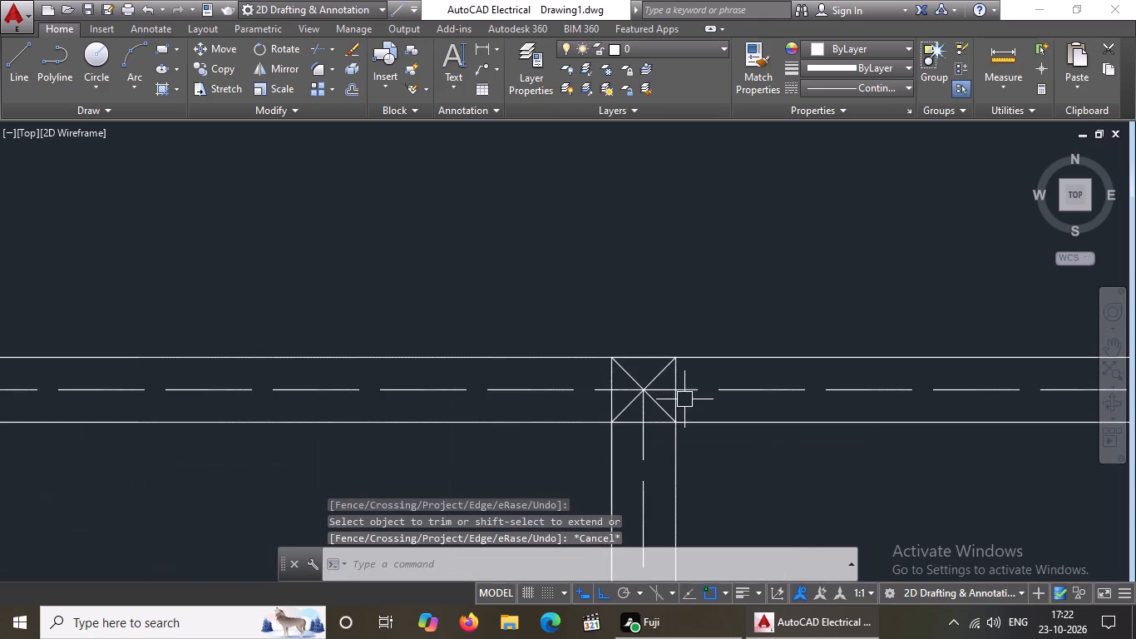
pyautogui.click(638, 381)
pyautogui.press('Delete')
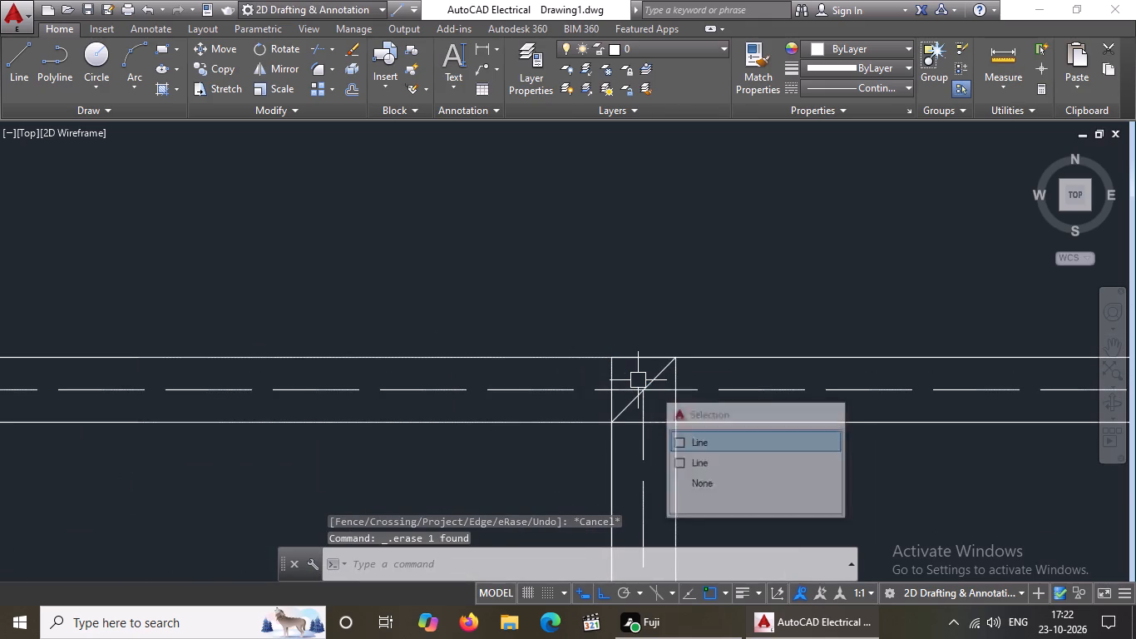
pyautogui.click(626, 412)
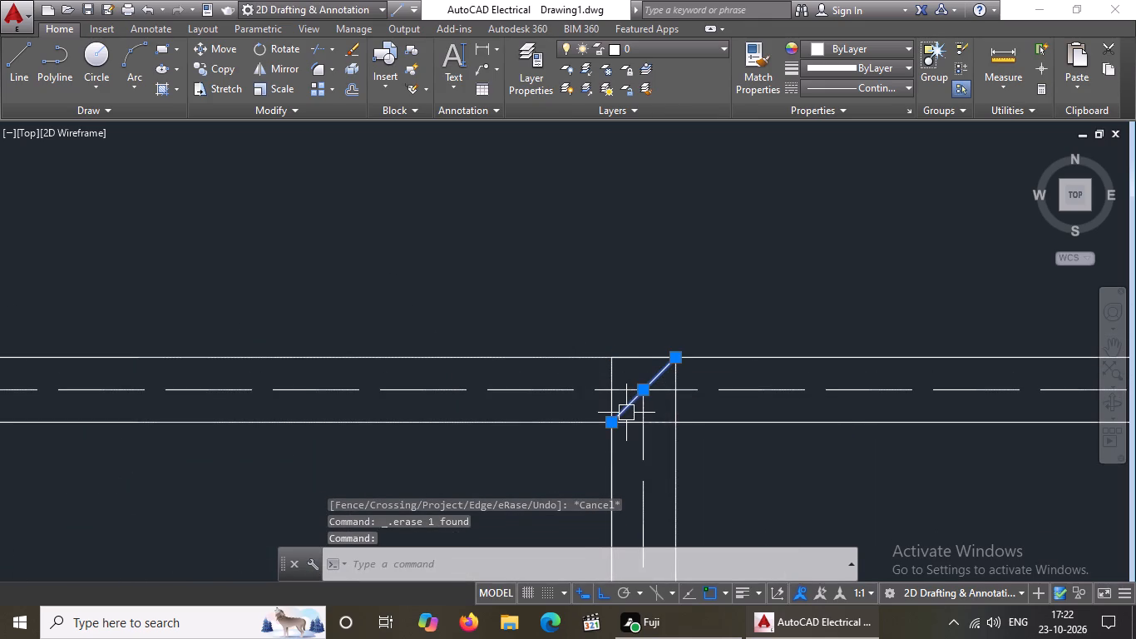
pyautogui.press('Delete')
# Trim the vertical and both horizontal centre-line segments inside the north wall's central column back to the column's edges.
pyautogui.write('TR')
pyautogui.press('Return')
pyautogui.press('Return')
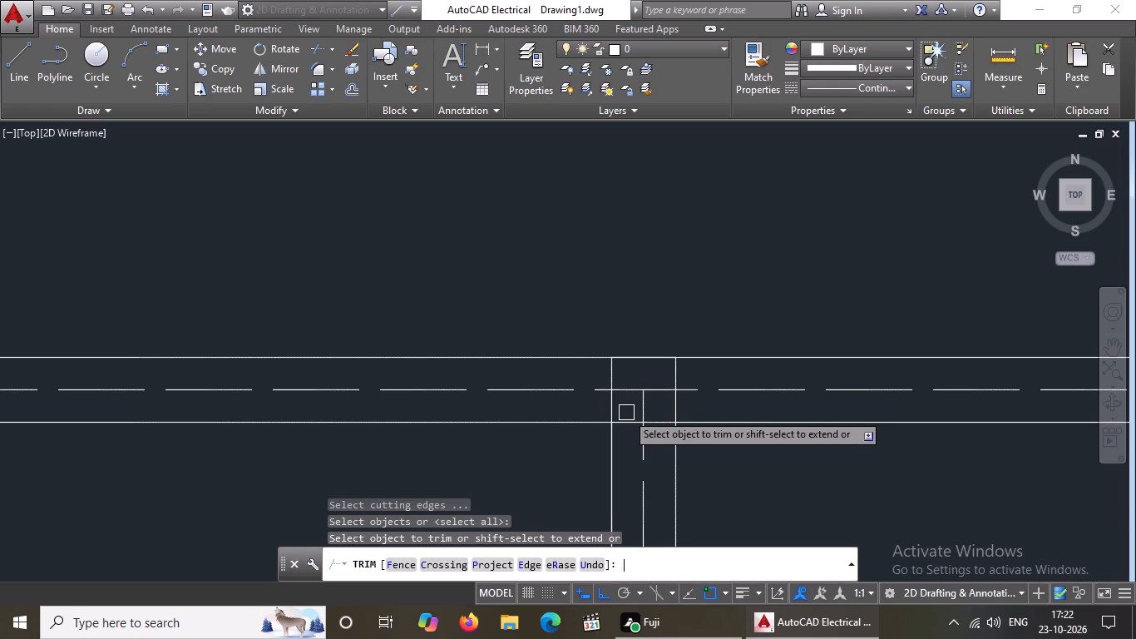
pyautogui.click(639, 405)
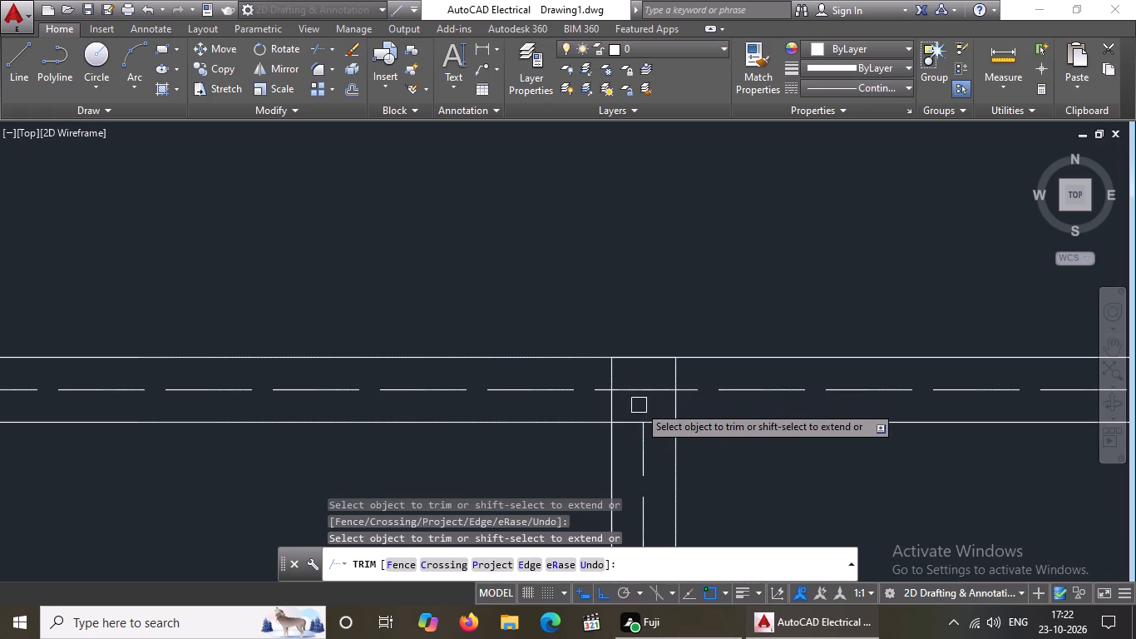
pyautogui.click(661, 394)
pyautogui.click(625, 395)
pyautogui.scroll(-6, 667, 407)
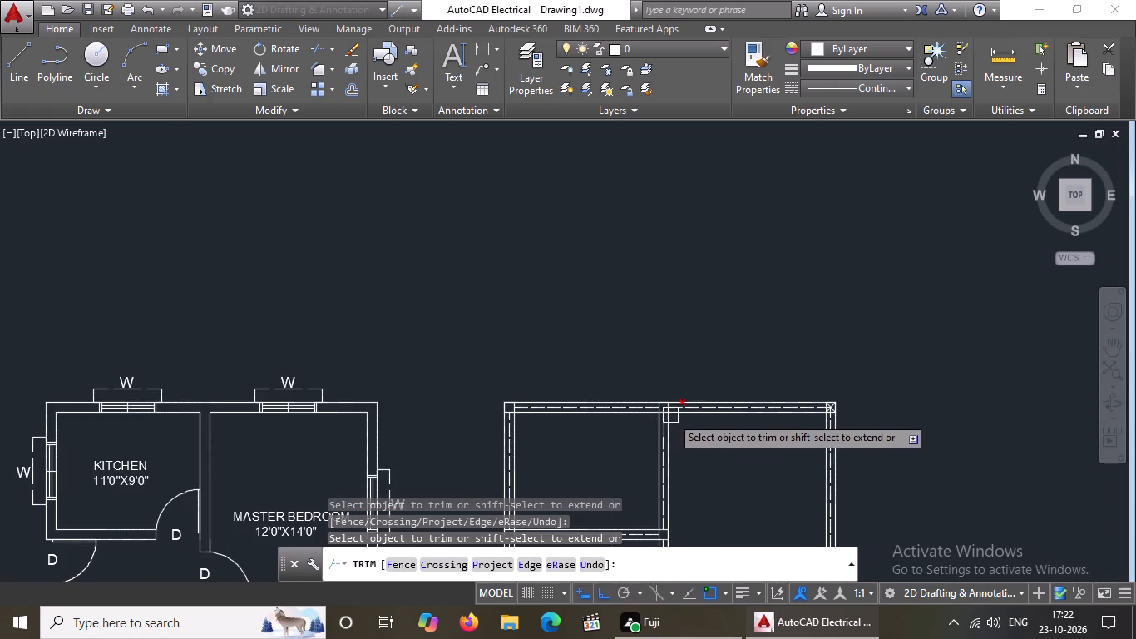
pyautogui.press('Escape')
# Delete both diagonal lines inside the column layout's north-east corner column.
pyautogui.scroll(5, 832, 406)
pyautogui.click(801, 399)
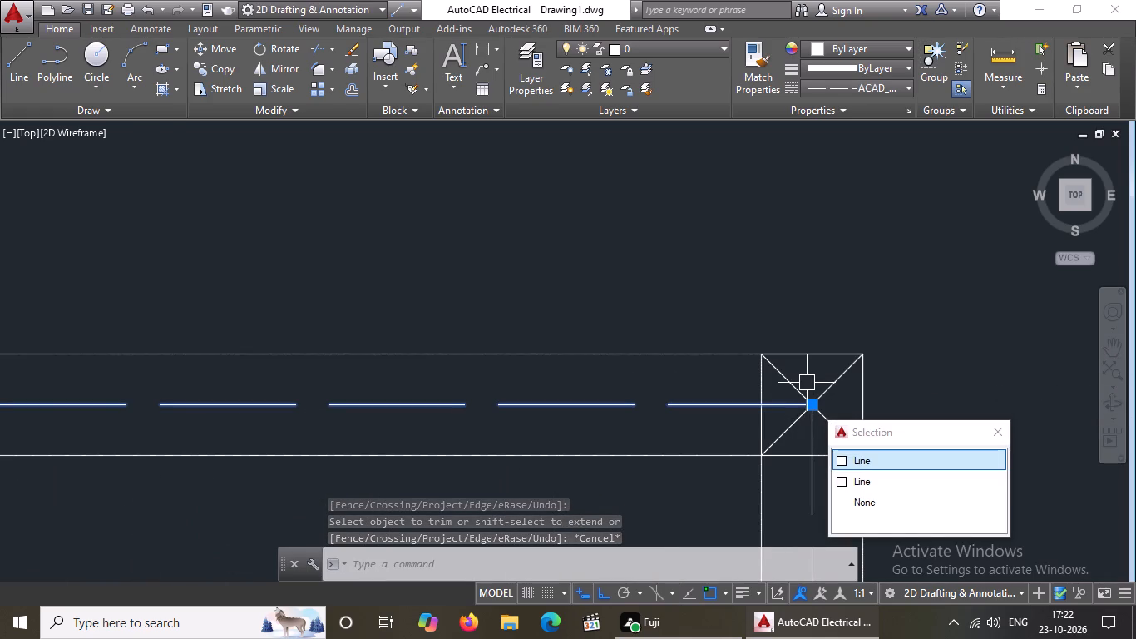
pyautogui.press('Escape')
pyautogui.click(779, 376)
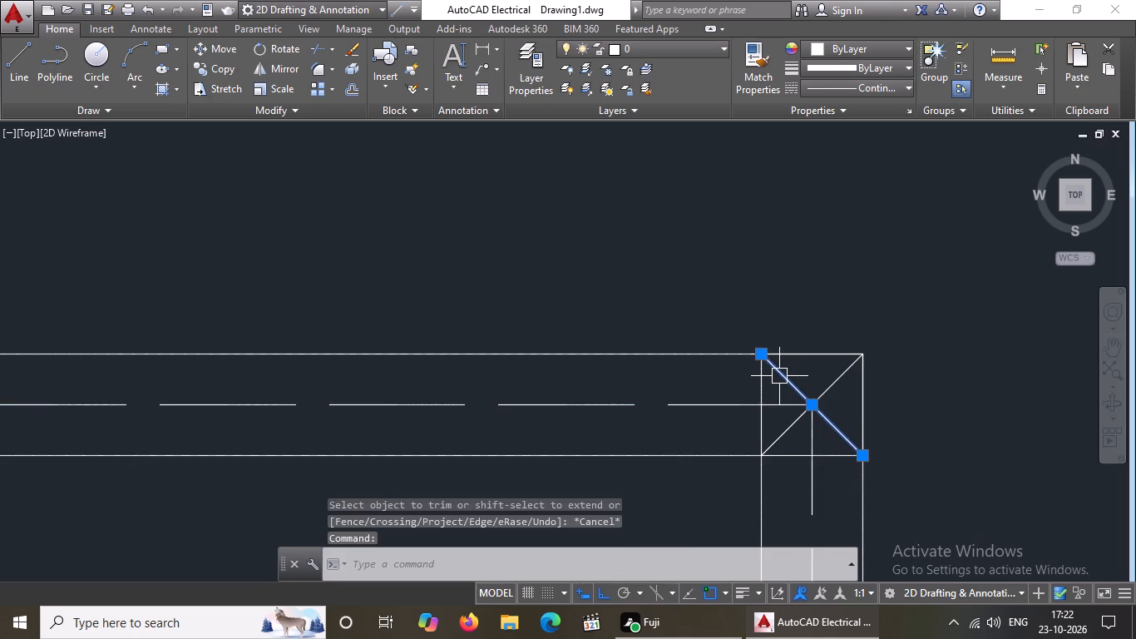
pyautogui.press('Delete')
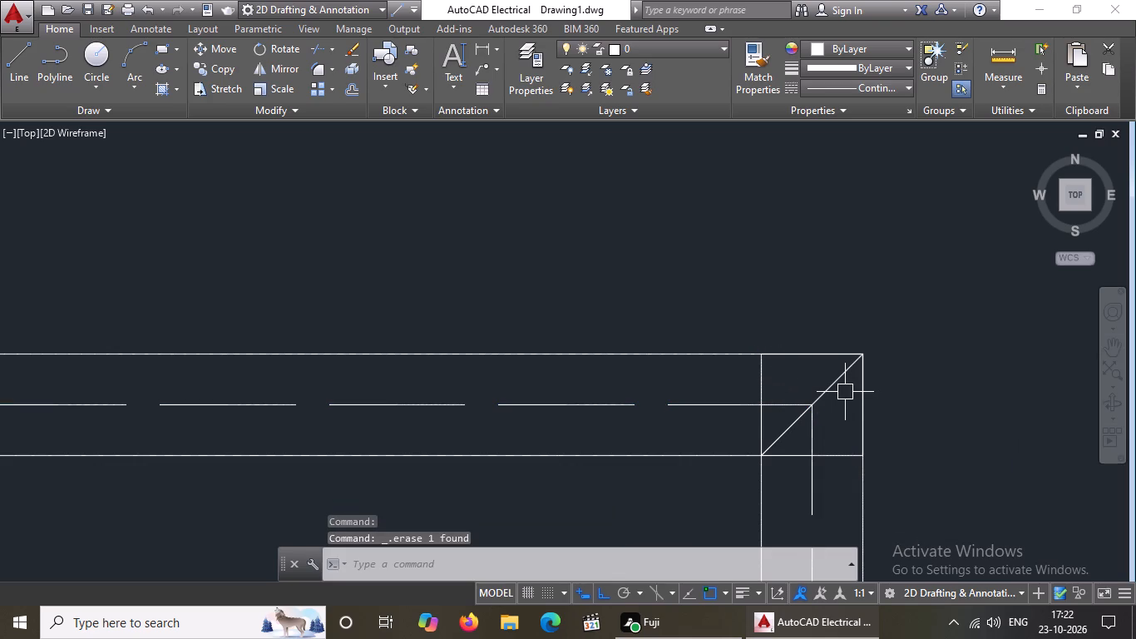
pyautogui.click(829, 394)
pyautogui.press('Delete')
# Trim the horizontal and vertical centre-line segments inside the north-east corner column back to the column's edges.
pyautogui.write('TR')
pyautogui.press('Return')
pyautogui.press('Return')
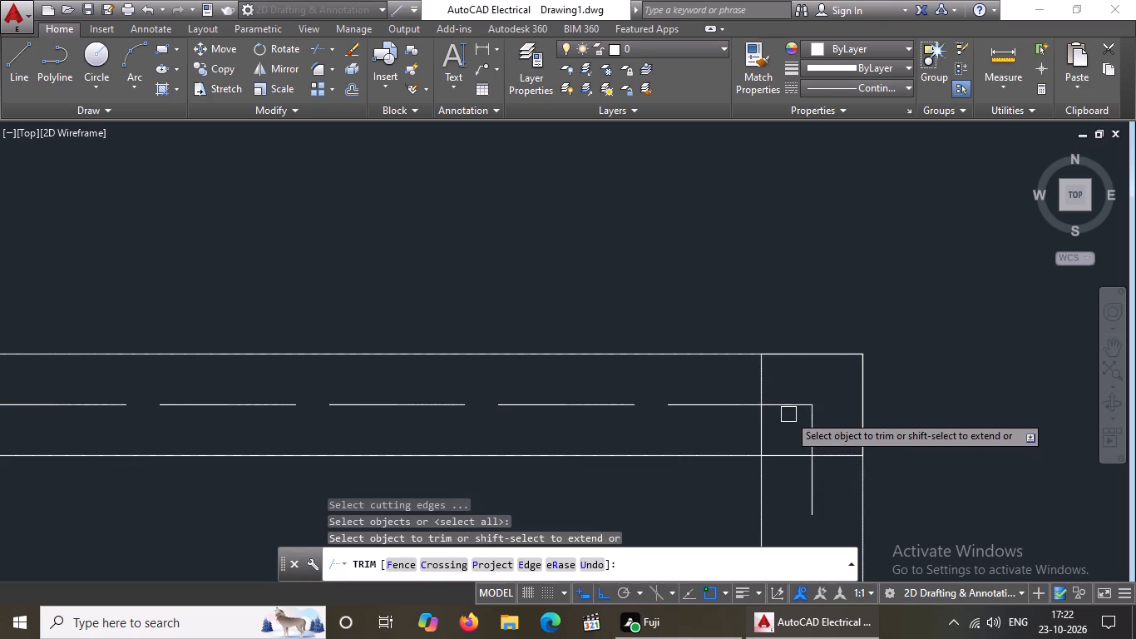
pyautogui.click(788, 407)
pyautogui.click(808, 434)
pyautogui.scroll(-7, 819, 424)
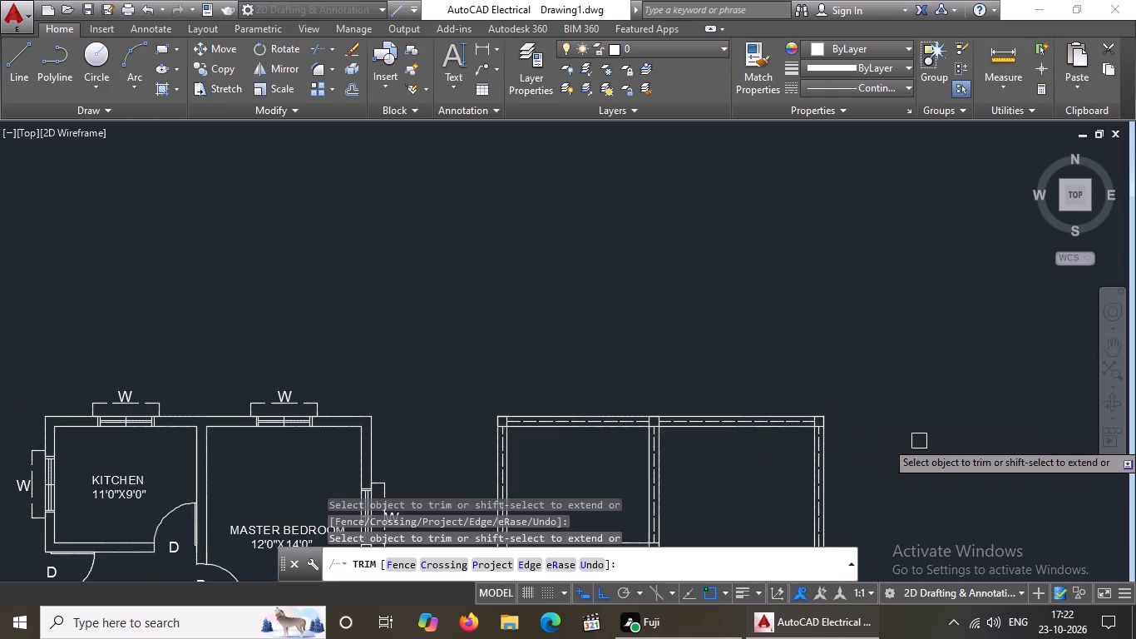
pyautogui.press('Escape')
# Set the outer and inner lines of the kitchen's north wall in the furnished floor plan to cyan.
pyautogui.scroll(-5, 832, 400)
pyautogui.scroll(6, 822, 477)
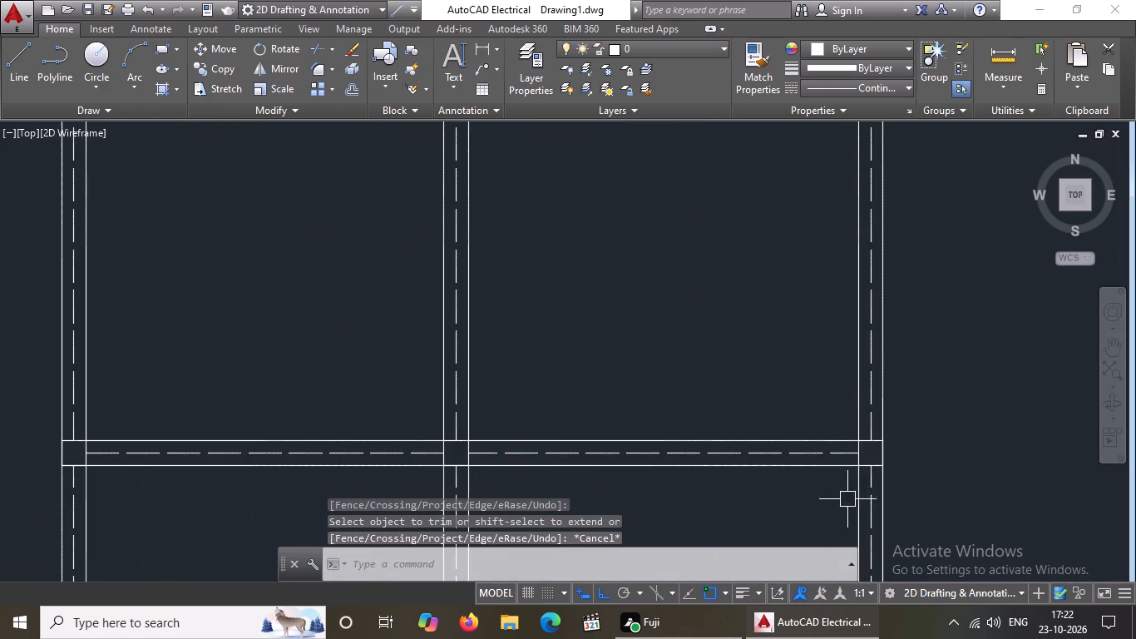
pyautogui.scroll(-4, 831, 469)
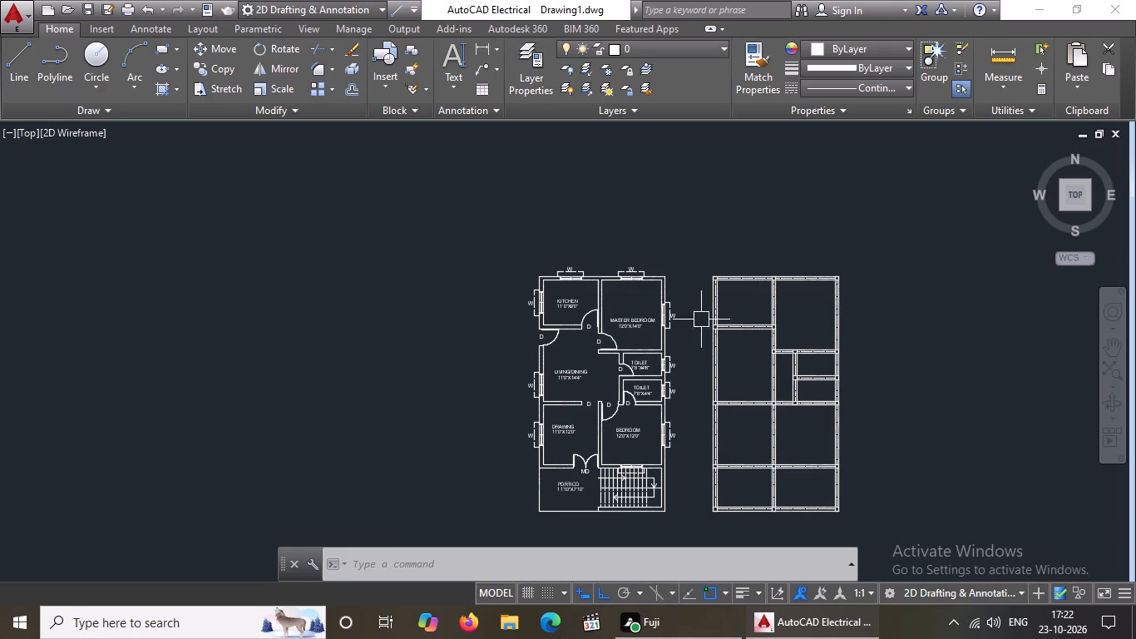
pyautogui.scroll(2, 672, 256)
pyautogui.scroll(2, 319, 321)
pyautogui.click(400, 285)
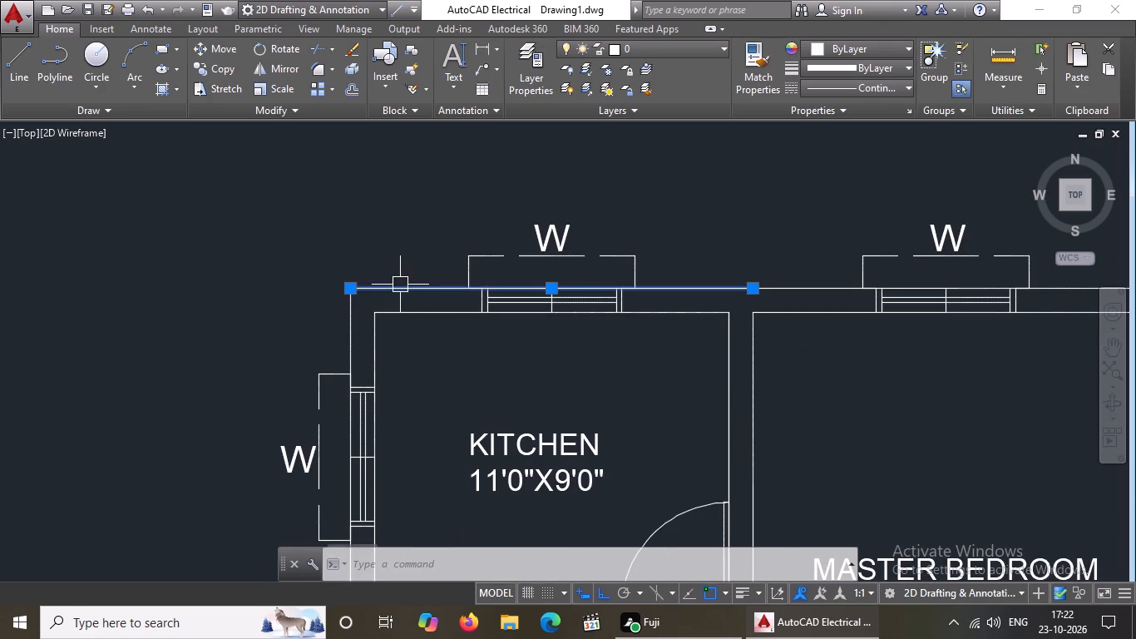
pyautogui.click(836, 47)
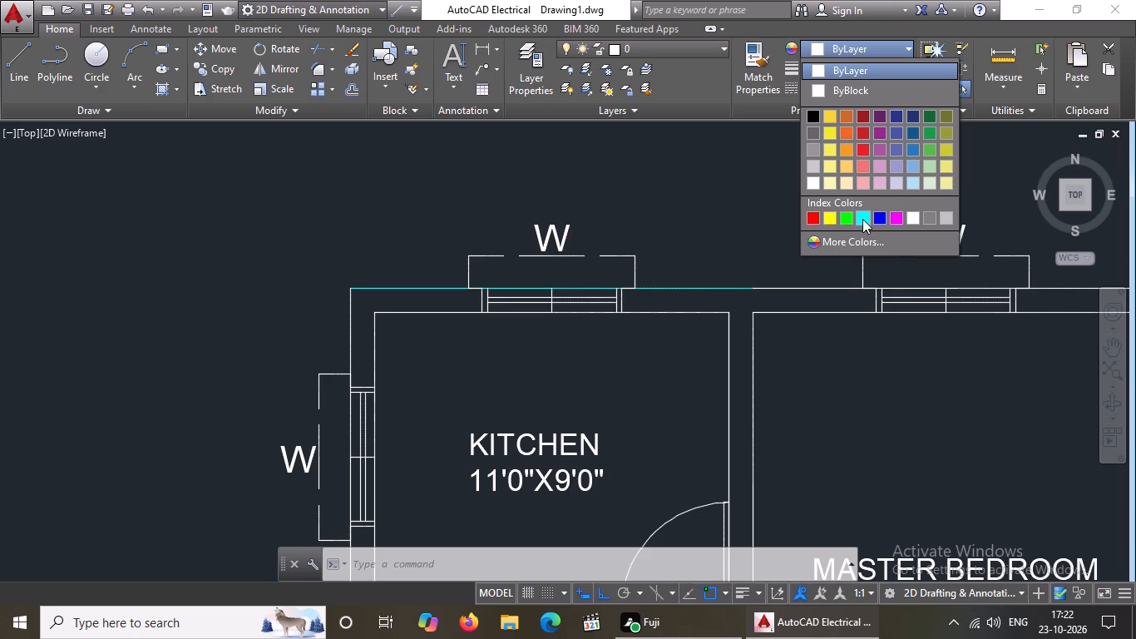
pyautogui.click(863, 218)
pyautogui.click(694, 310)
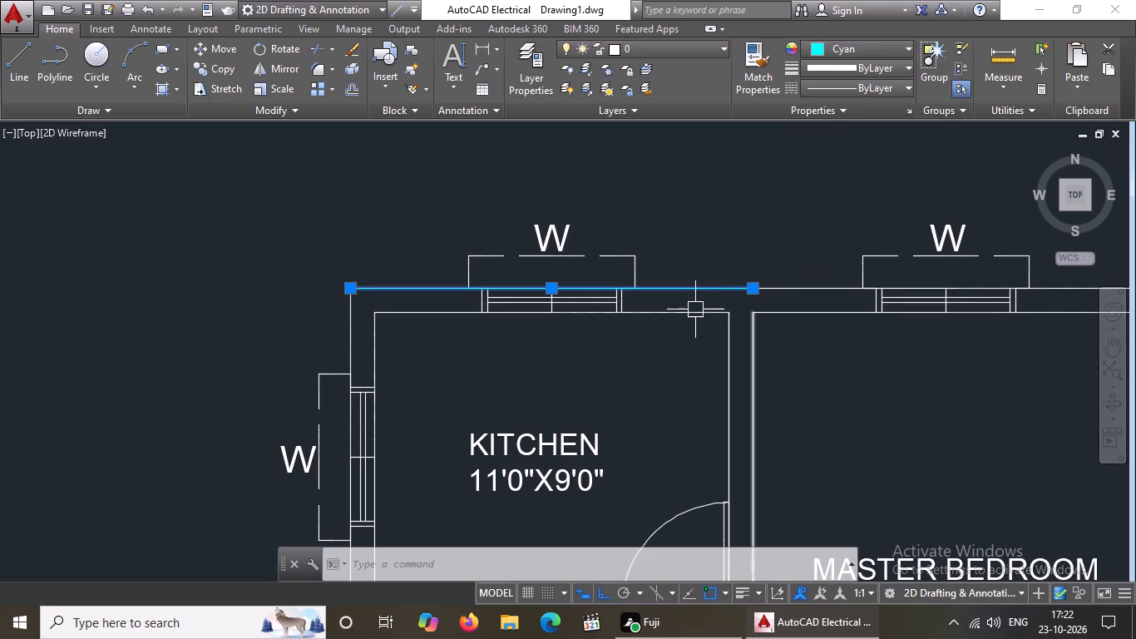
pyautogui.click(863, 53)
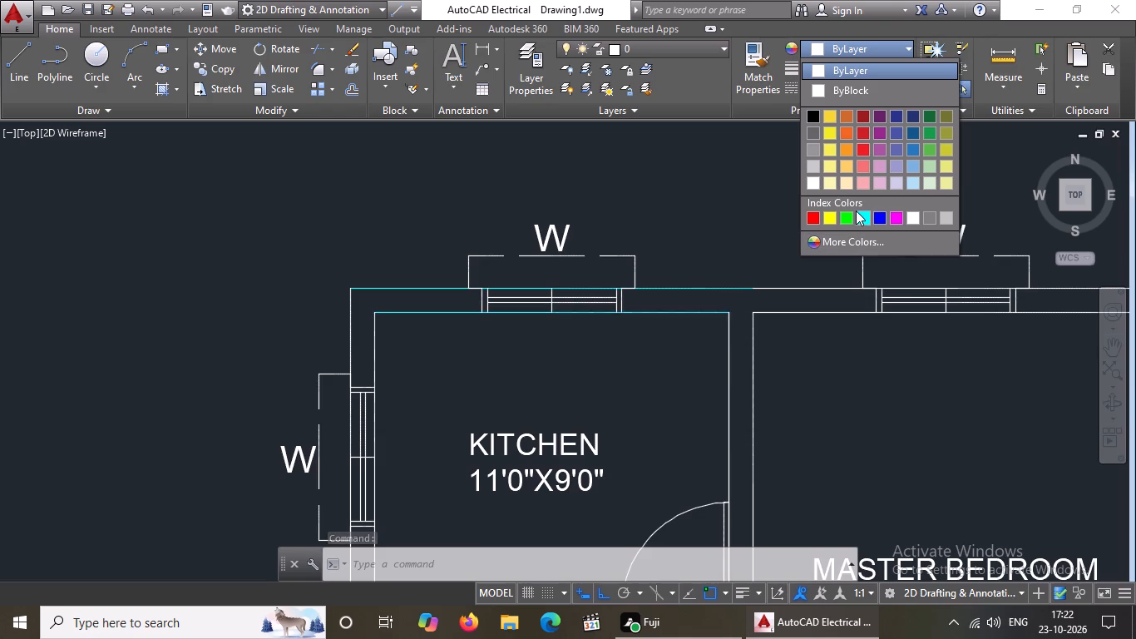
pyautogui.click(857, 214)
# Set the outer and inner lines of the master bedroom's north wall to cyan.
pyautogui.scroll(-4, 787, 318)
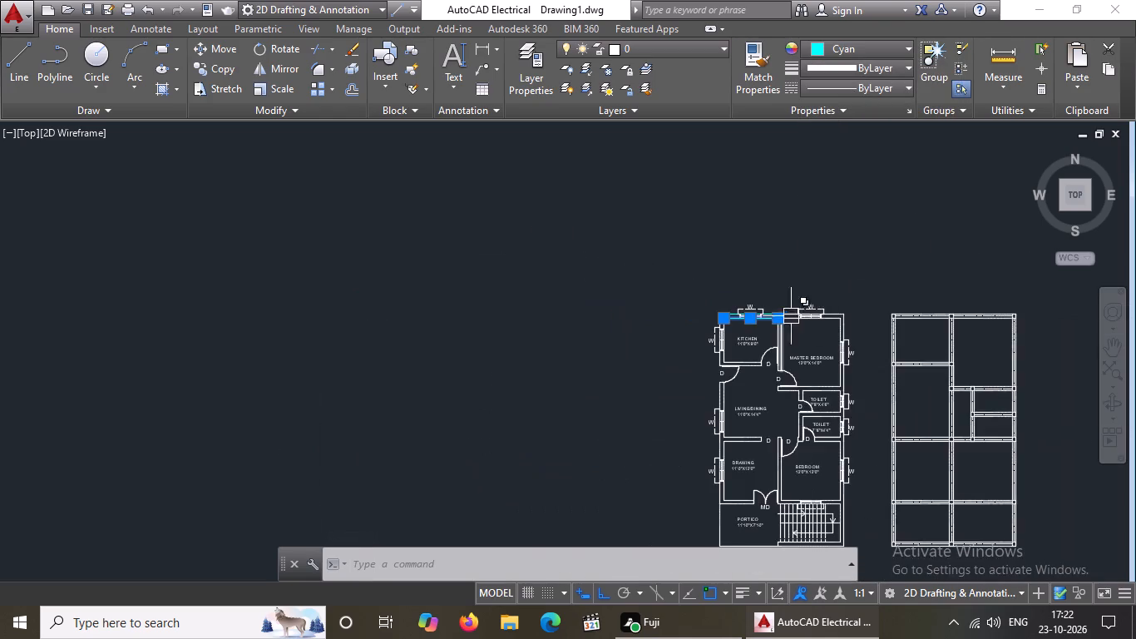
pyautogui.scroll(4, 854, 307)
pyautogui.click(701, 357)
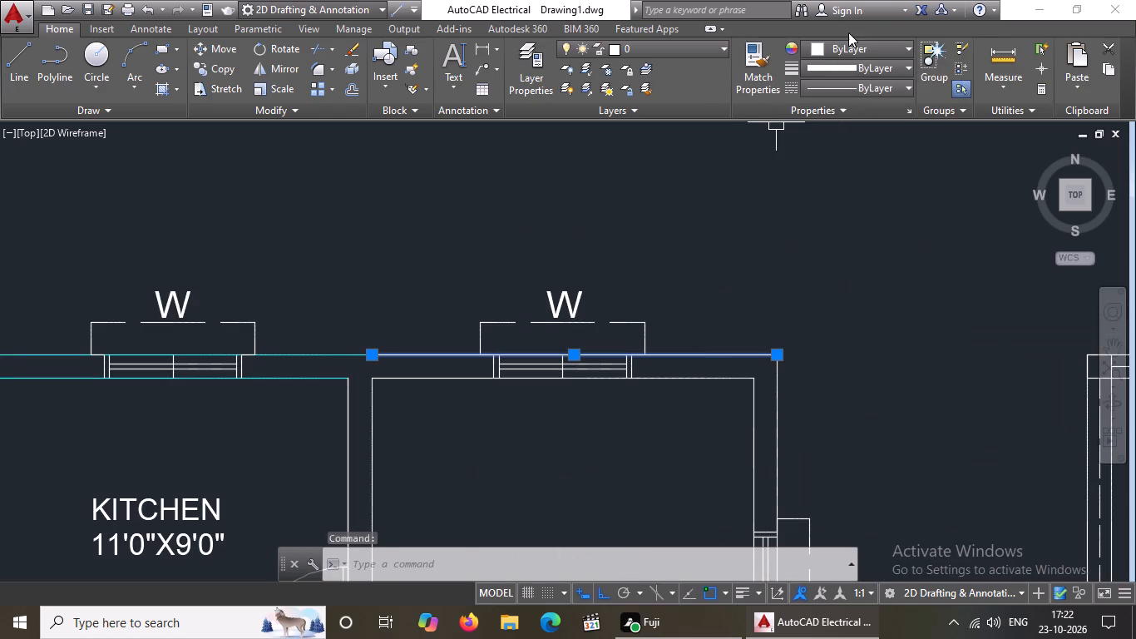
pyautogui.click(844, 44)
pyautogui.click(861, 220)
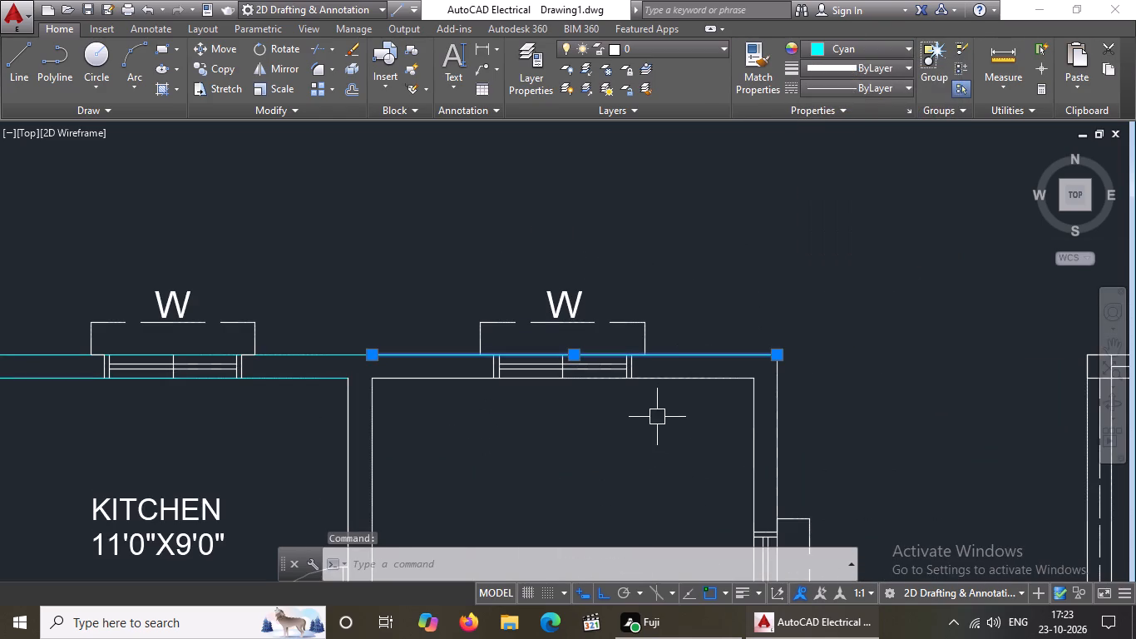
pyautogui.click(688, 384)
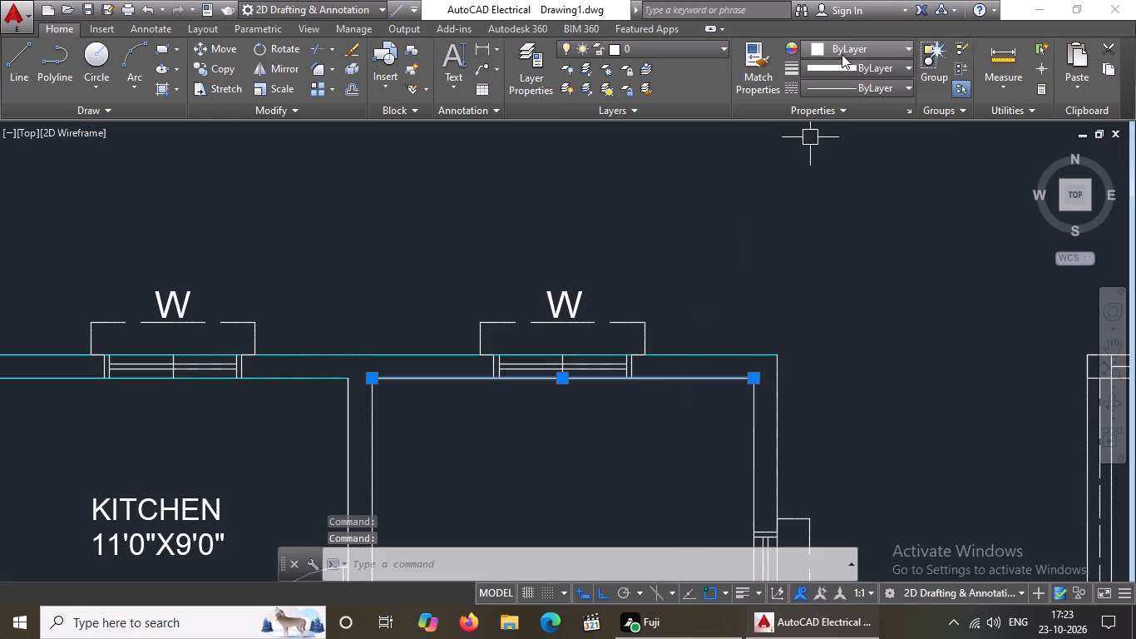
pyautogui.click(842, 47)
pyautogui.click(862, 214)
# Set the outer line of the kitchen's west wall and the kitchen-side line of its east wall to cyan.
pyautogui.scroll(-3, 731, 347)
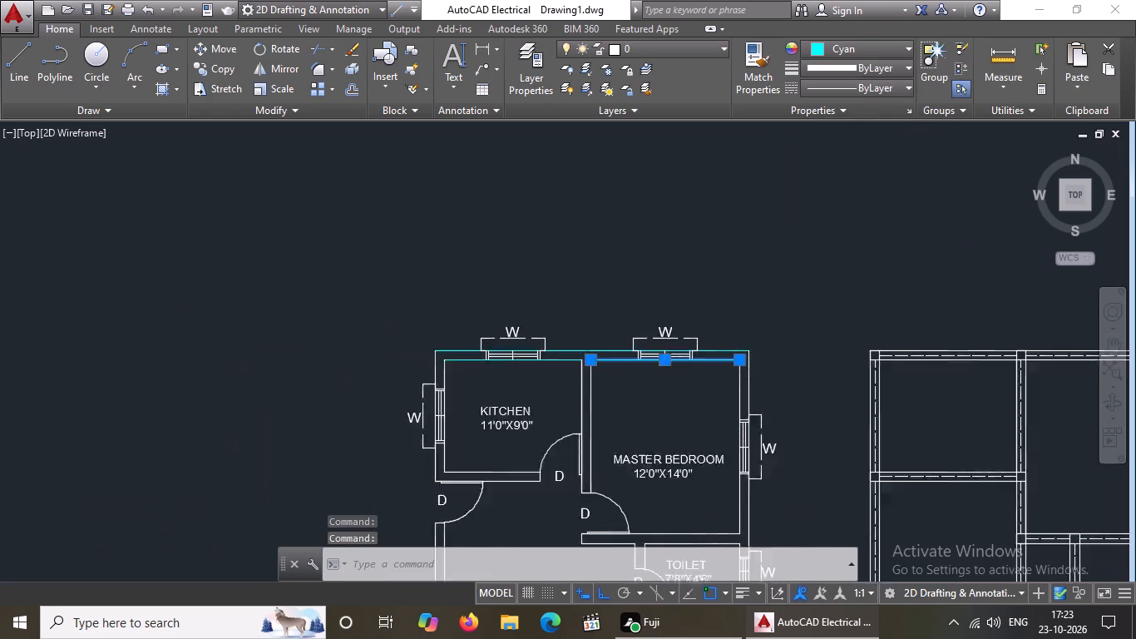
pyautogui.scroll(3, 592, 405)
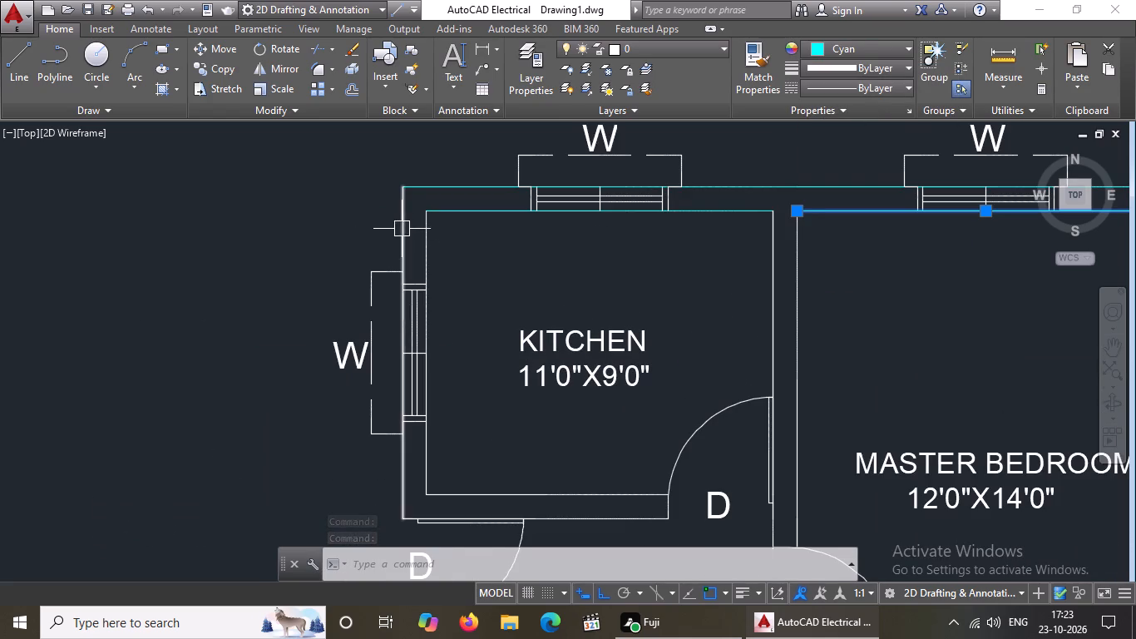
pyautogui.click(402, 229)
pyautogui.click(842, 43)
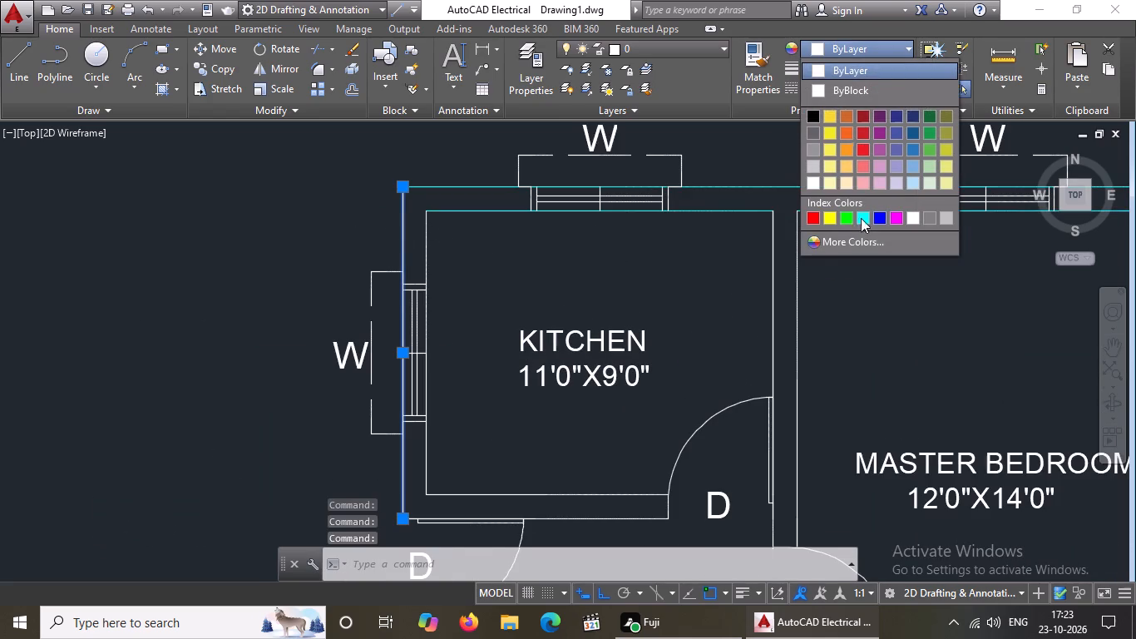
pyautogui.click(864, 216)
pyautogui.click(778, 278)
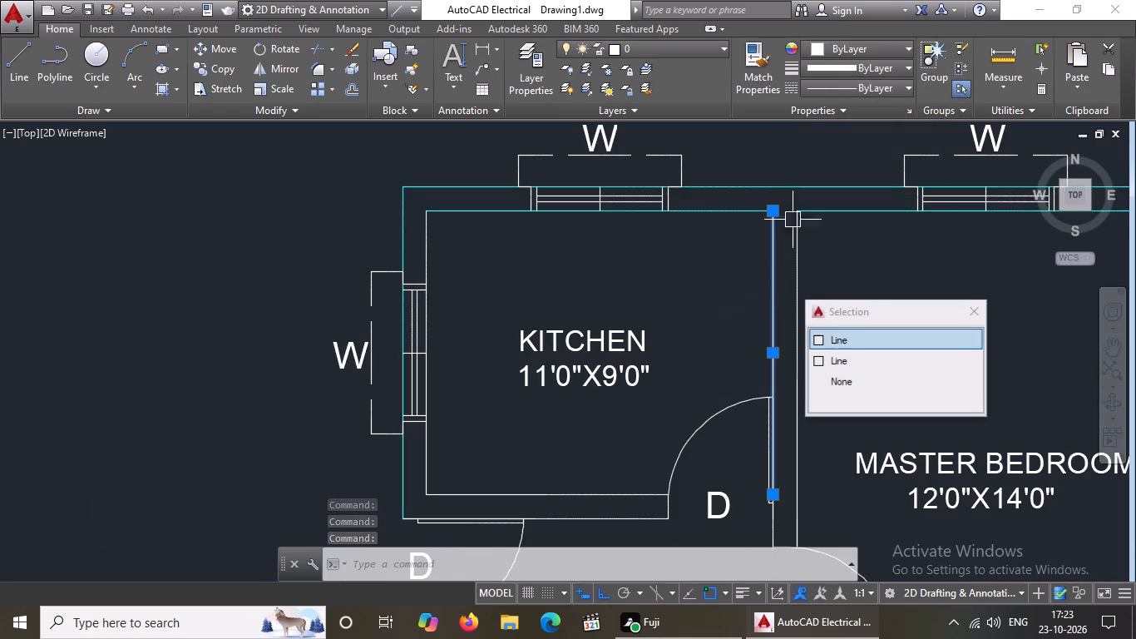
pyautogui.click(868, 49)
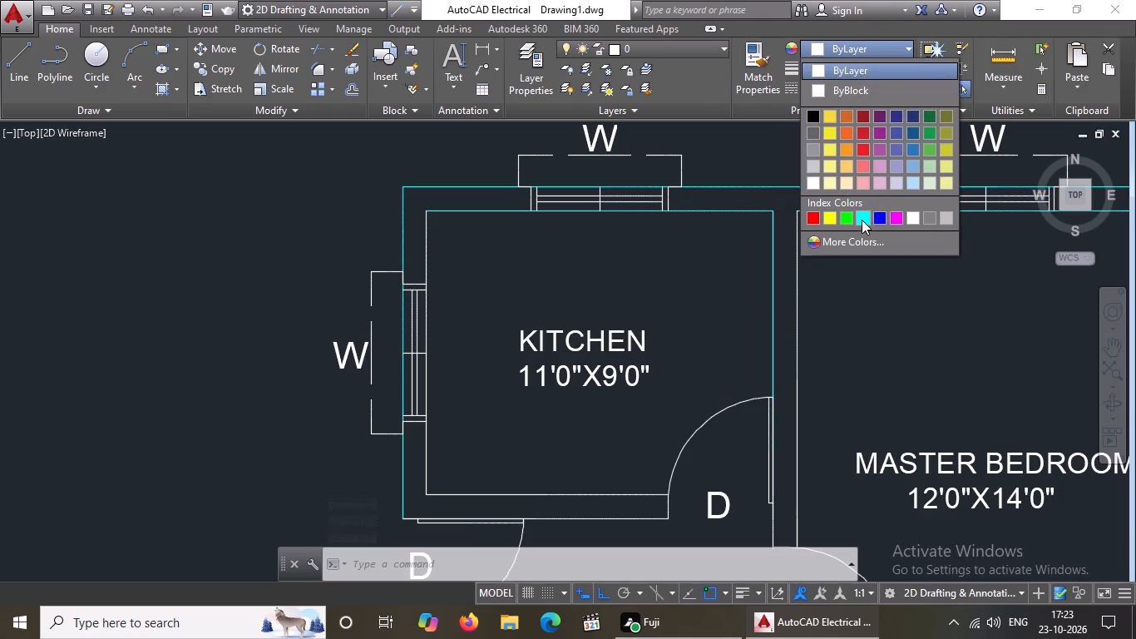
pyautogui.click(862, 220)
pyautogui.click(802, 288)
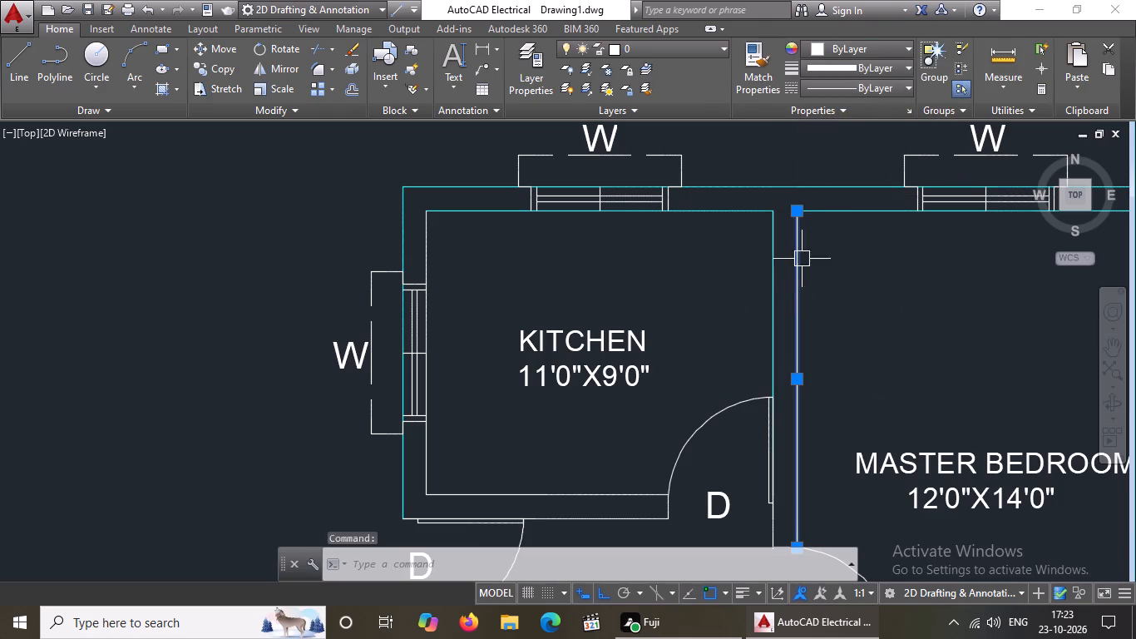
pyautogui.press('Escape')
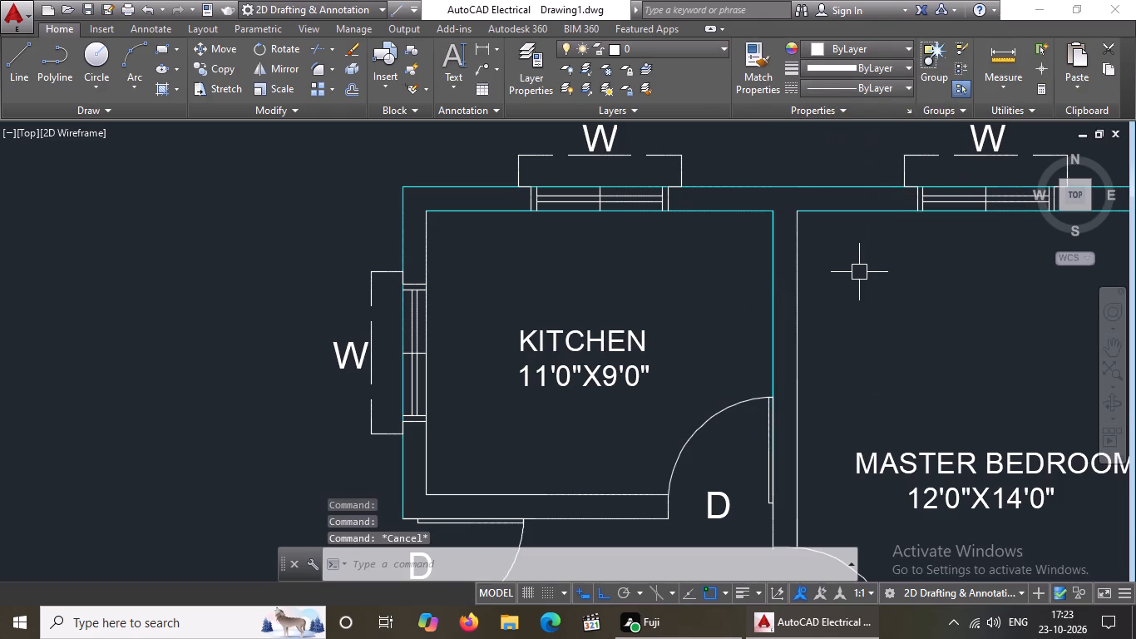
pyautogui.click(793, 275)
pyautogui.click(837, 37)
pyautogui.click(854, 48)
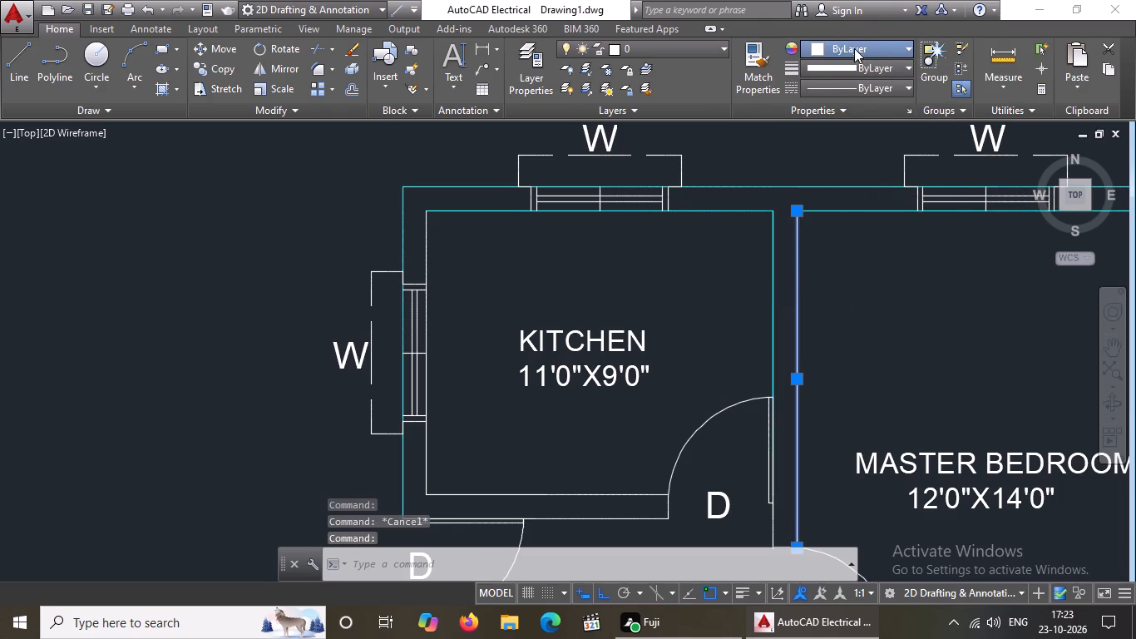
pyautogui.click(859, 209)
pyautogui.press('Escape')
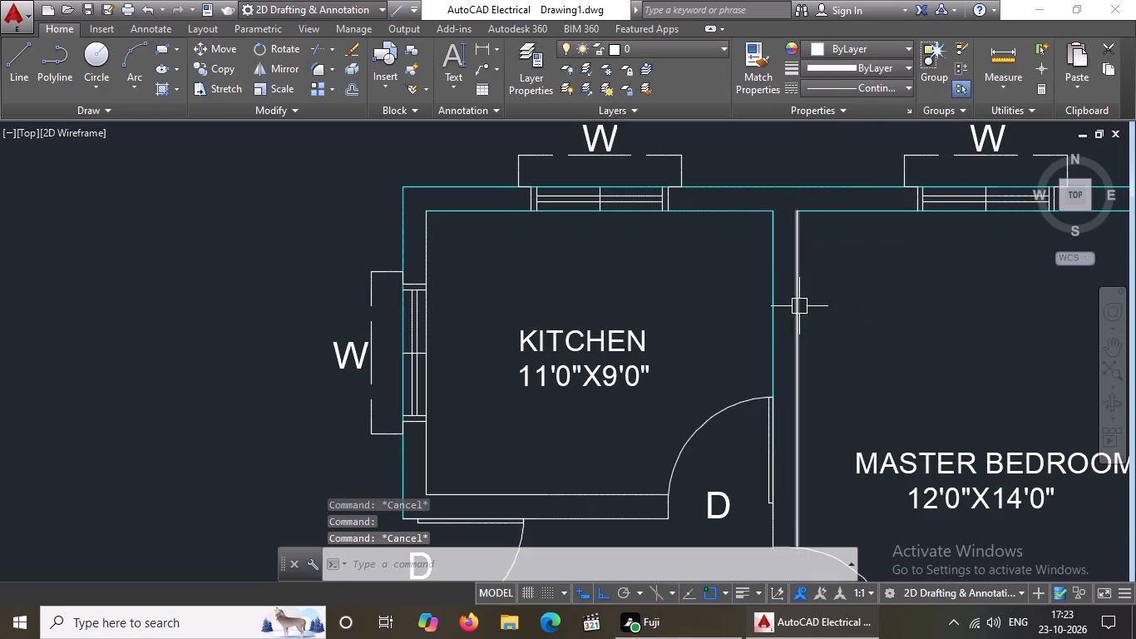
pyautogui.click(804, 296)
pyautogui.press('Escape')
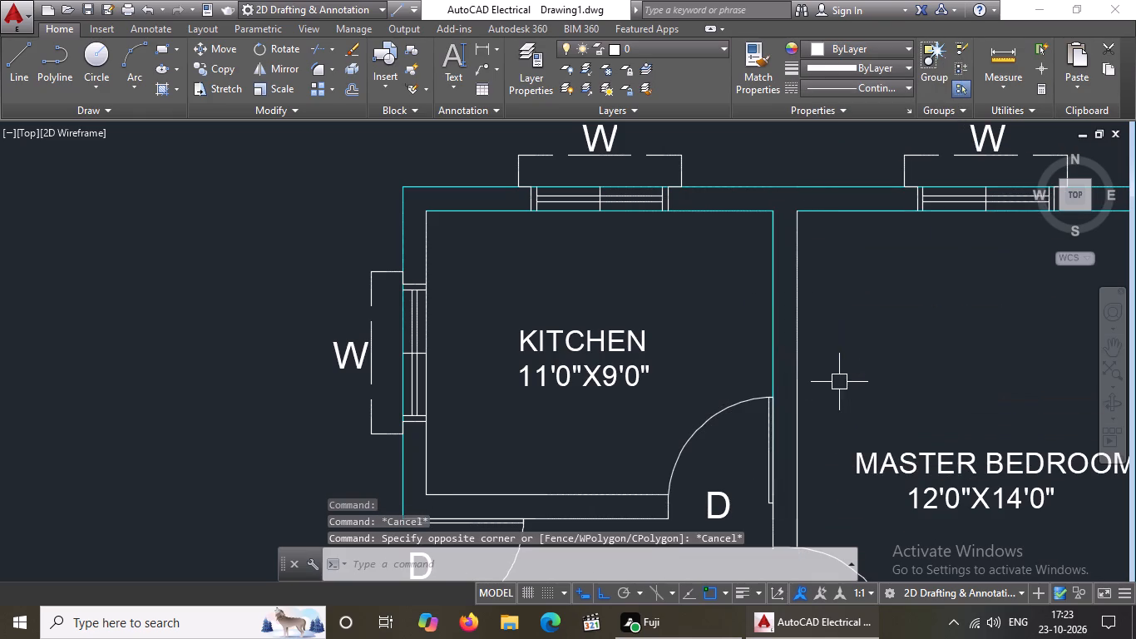
# Set the bedroom-side line of the wall between the kitchen and the master bedroom to cyan.
pyautogui.click(798, 368)
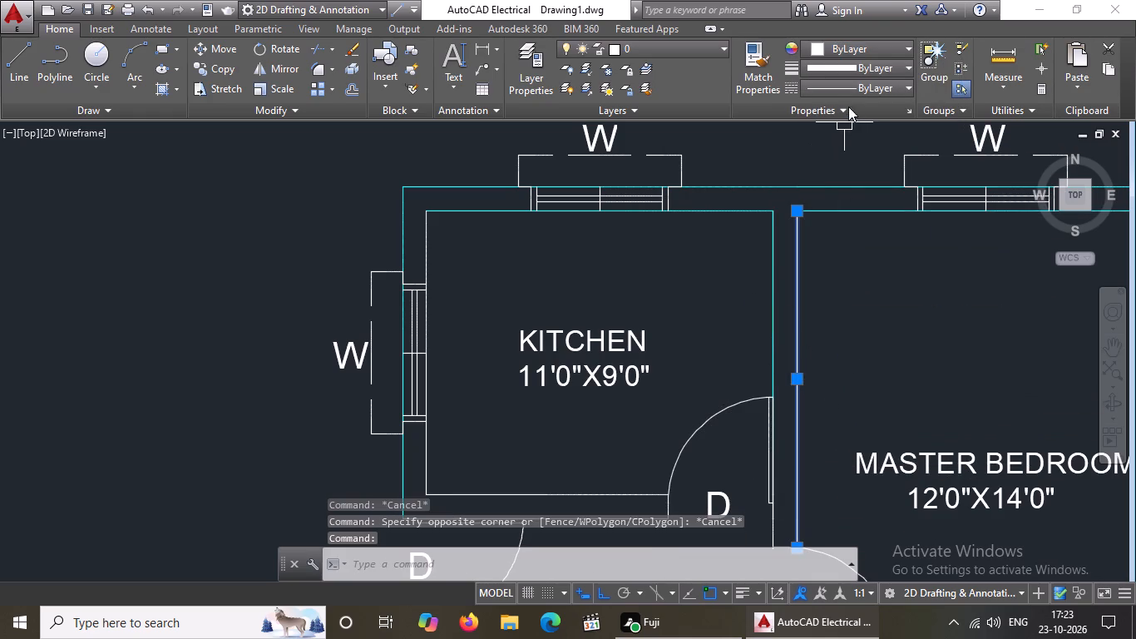
pyautogui.click(857, 50)
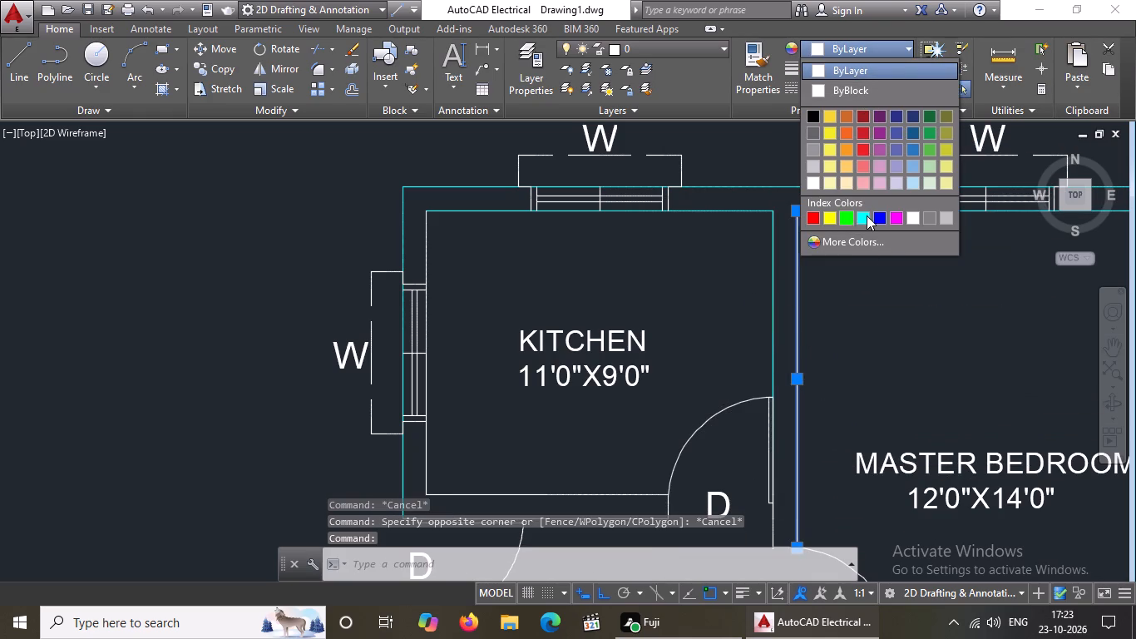
pyautogui.click(867, 214)
pyautogui.press('Escape')
# Set the inner and outer lines of the master bedroom's east wall to cyan.
pyautogui.scroll(-3, 799, 310)
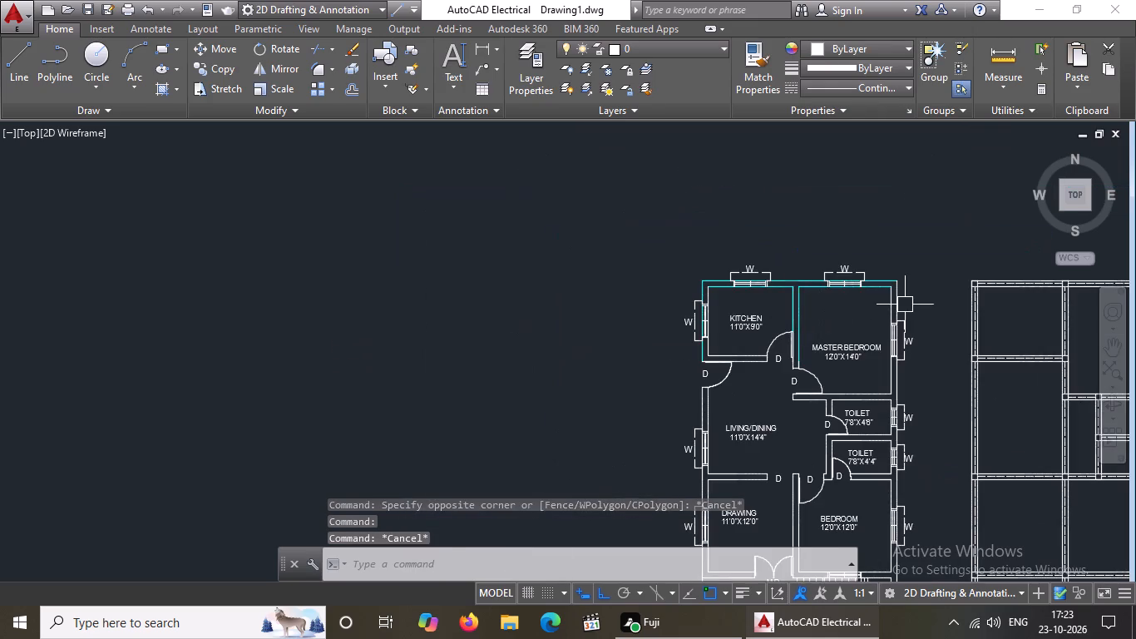
pyautogui.scroll(3, 909, 303)
pyautogui.click(822, 287)
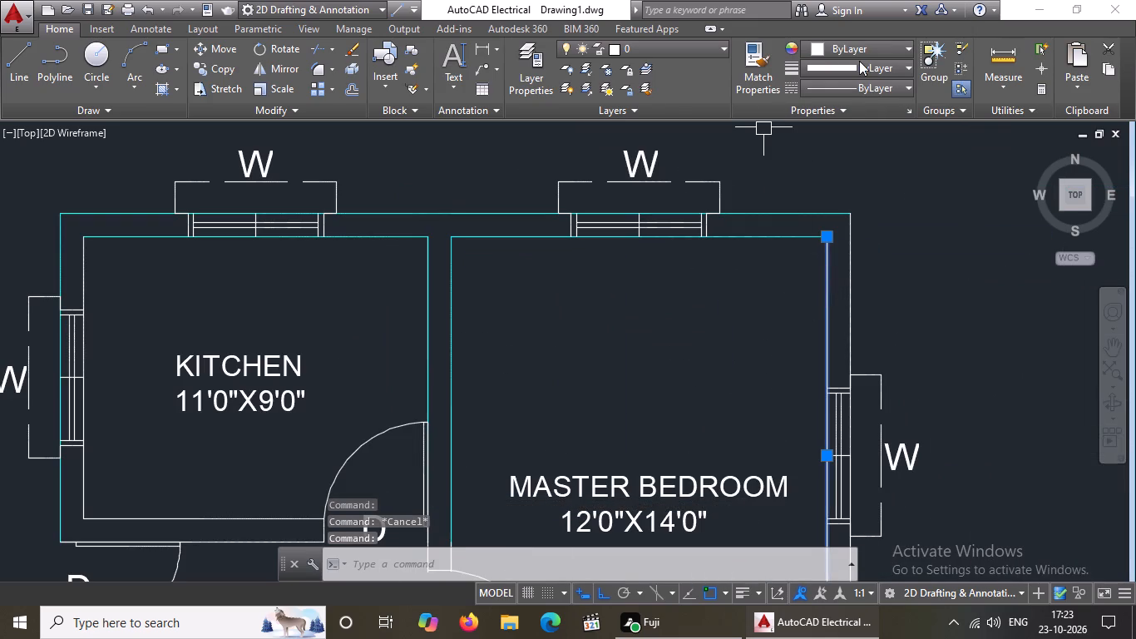
pyautogui.moveTo(853, 44); pyautogui.dragTo(853, 53)
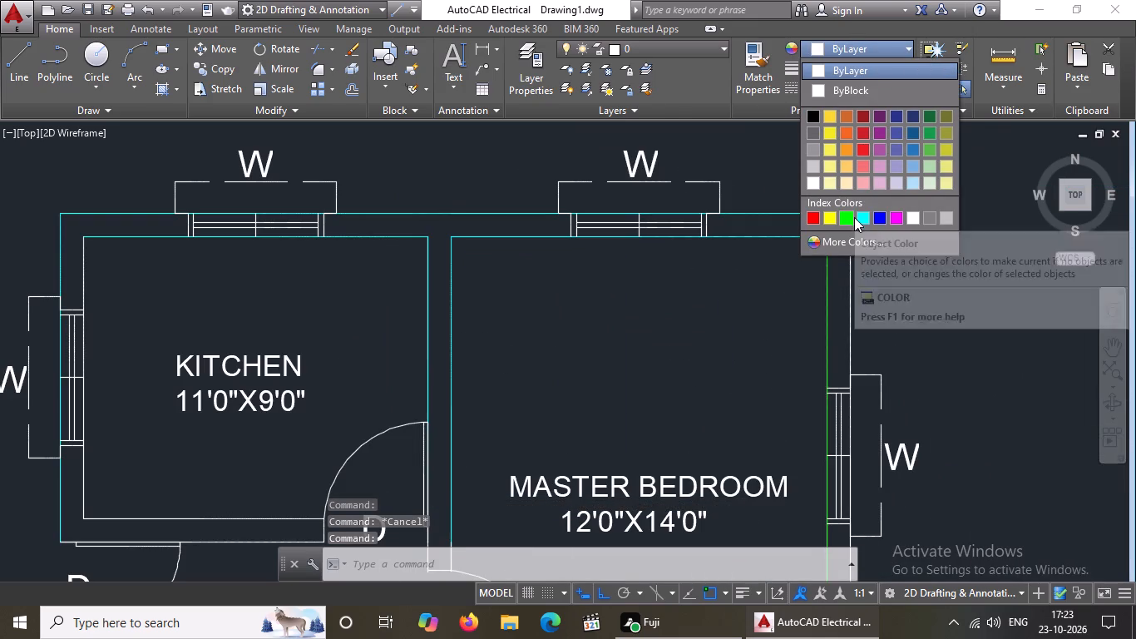
pyautogui.click(861, 211)
pyautogui.press('Escape')
pyautogui.click(851, 275)
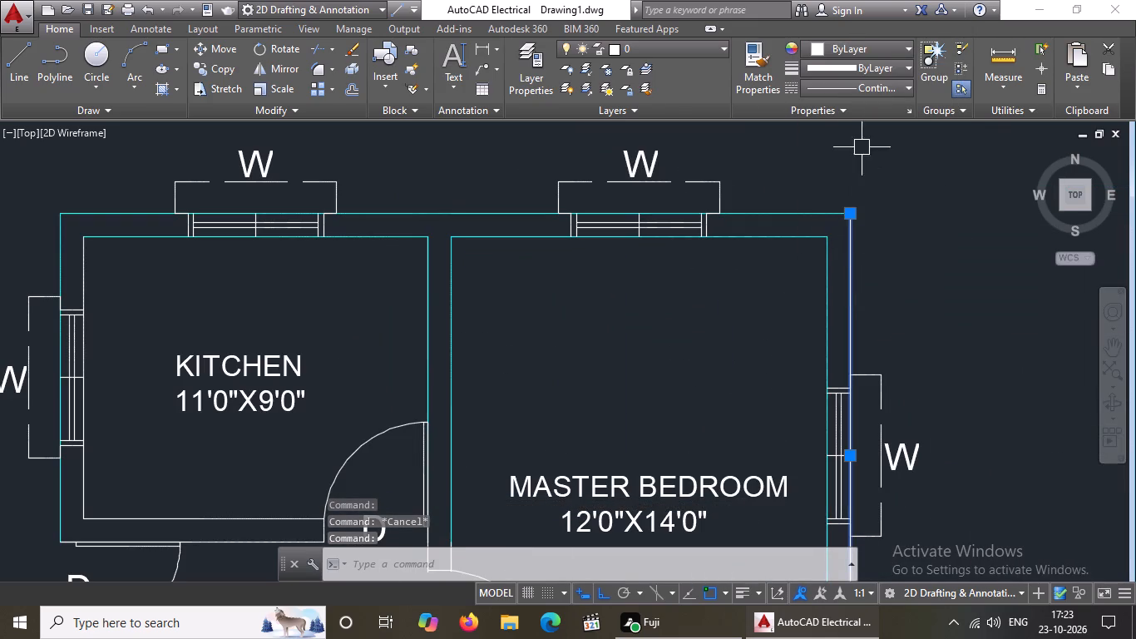
pyautogui.click(869, 49)
pyautogui.click(859, 209)
pyautogui.click(835, 50)
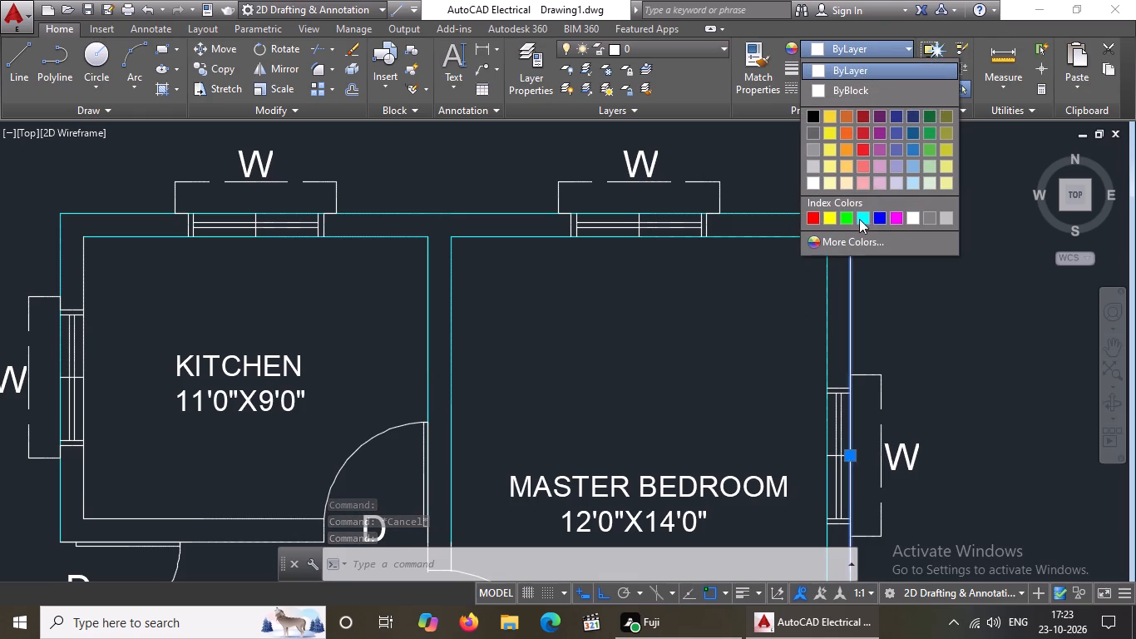
pyautogui.click(859, 216)
pyautogui.press('Escape')
# Set the inner line of the kitchen's west wall to cyan.
pyautogui.scroll(-3, 817, 320)
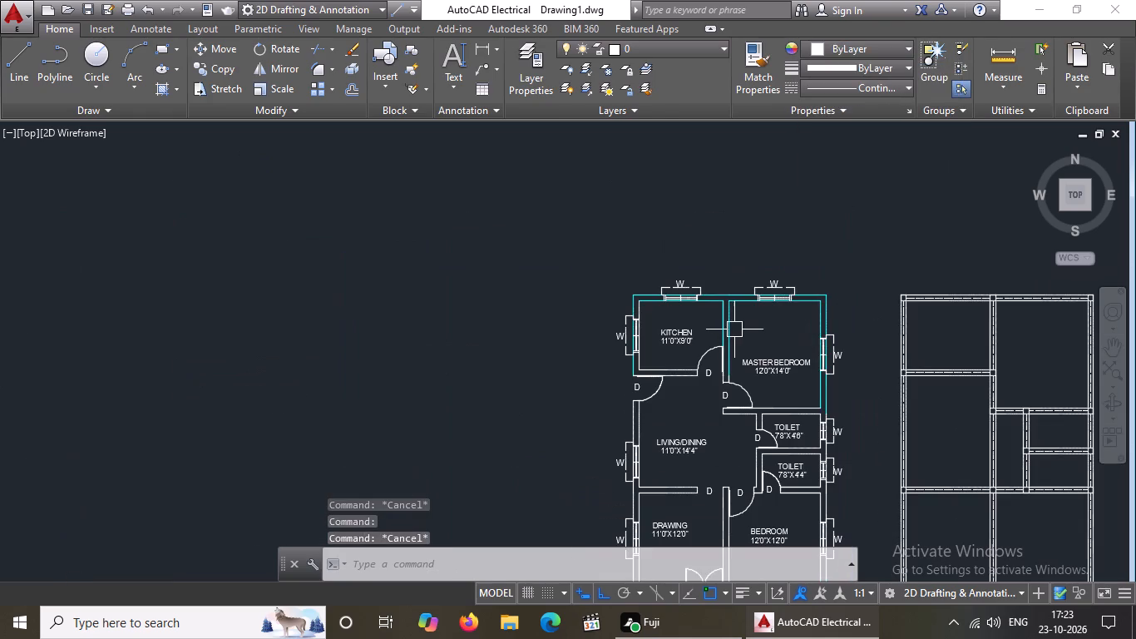
pyautogui.scroll(3, 639, 380)
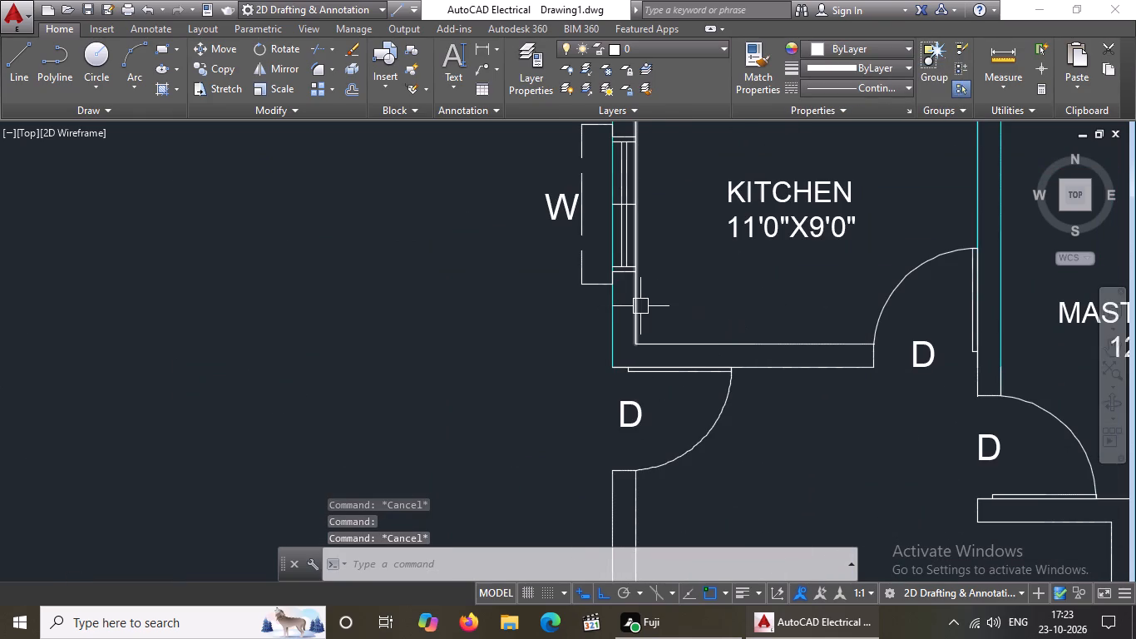
pyautogui.click(641, 306)
pyautogui.moveTo(849, 52); pyautogui.dragTo(849, 65)
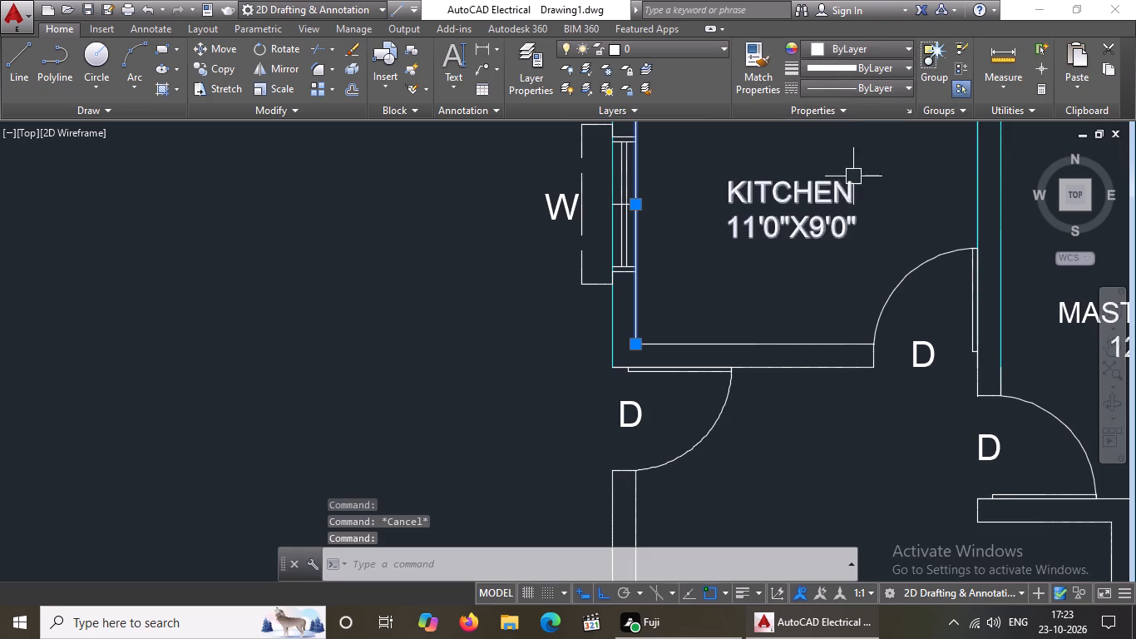
pyautogui.click(836, 51)
pyautogui.moveTo(863, 215); pyautogui.dragTo(863, 230)
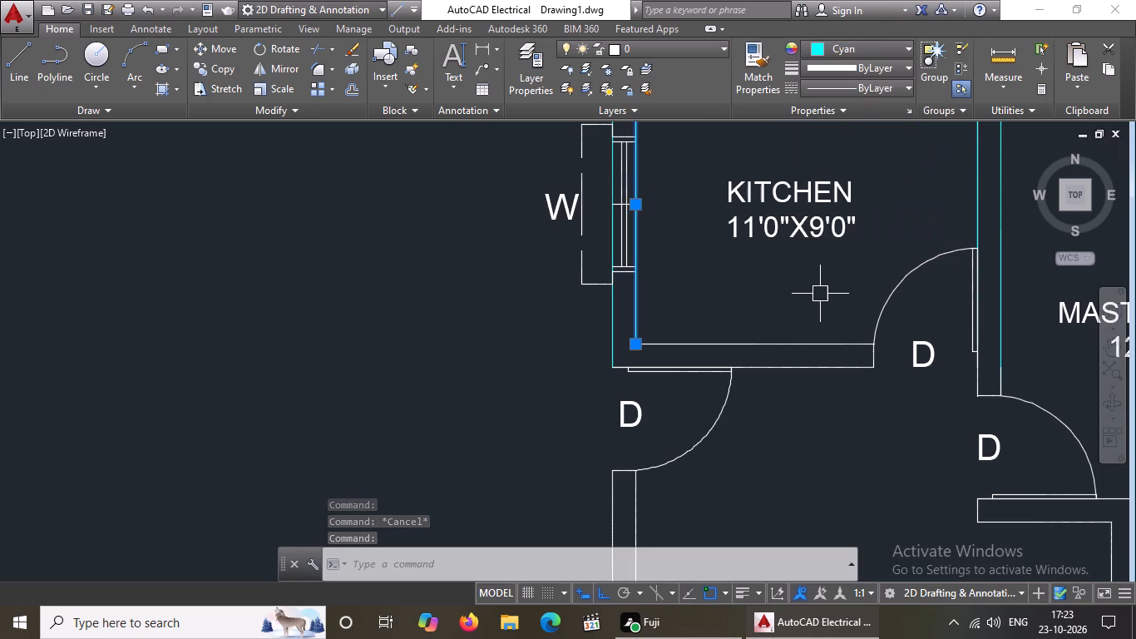
pyautogui.press('Escape')
# Delete the two short white line segments at the south end of the kitchen–master bedroom wall, beside the bedroom door.
pyautogui.scroll(-2, 756, 261)
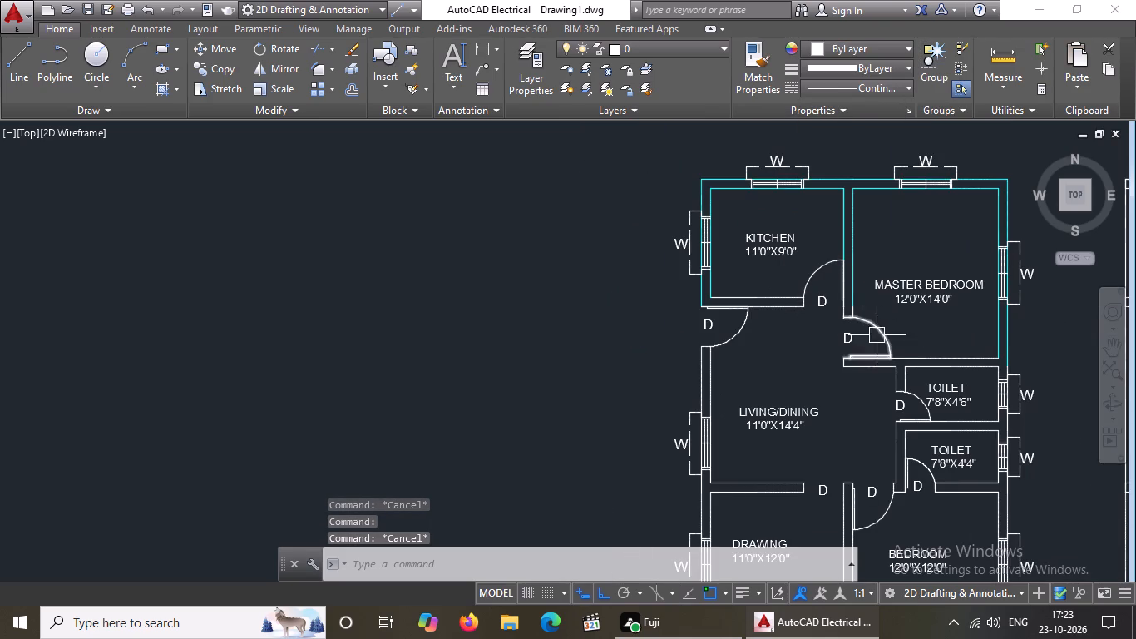
pyautogui.scroll(3, 852, 314)
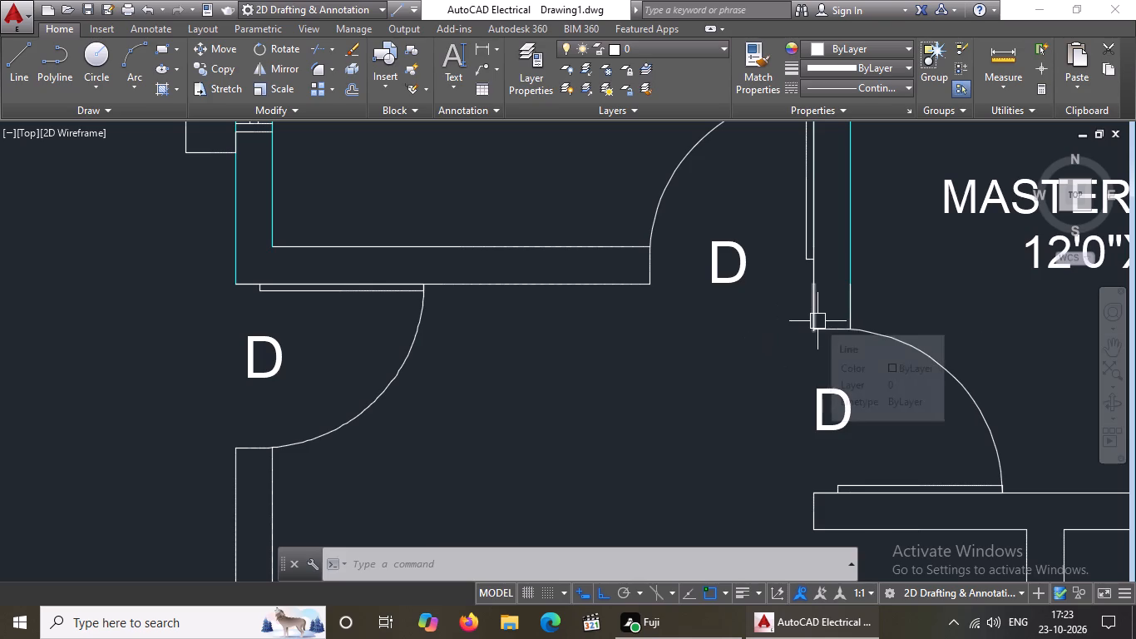
pyautogui.click(817, 321)
pyautogui.click(851, 308)
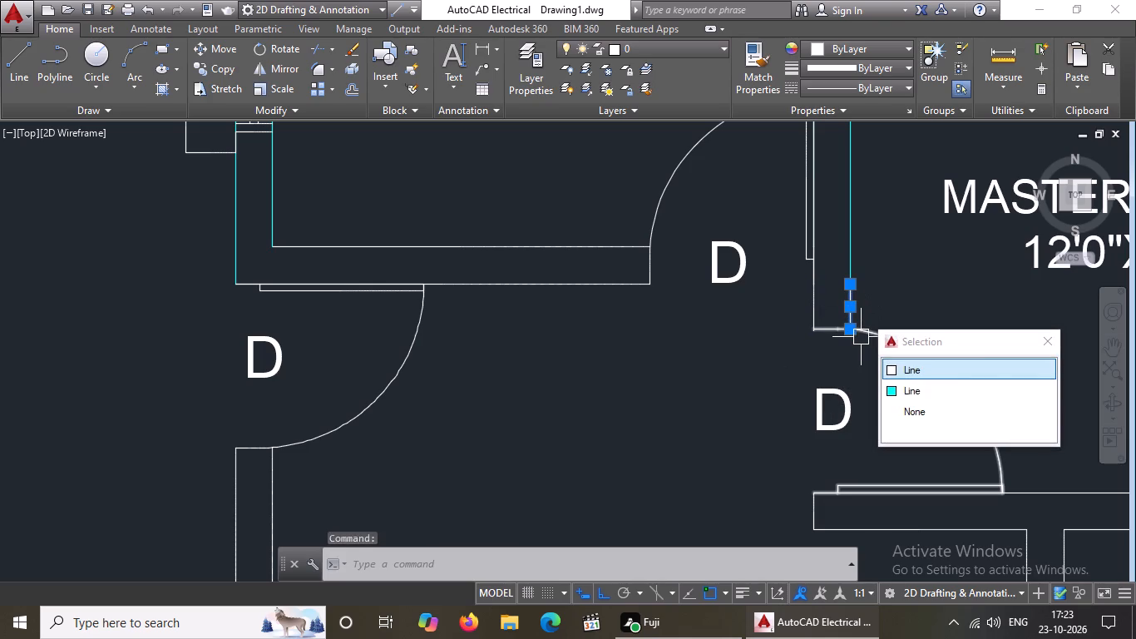
pyautogui.press('Delete')
pyautogui.click(812, 311)
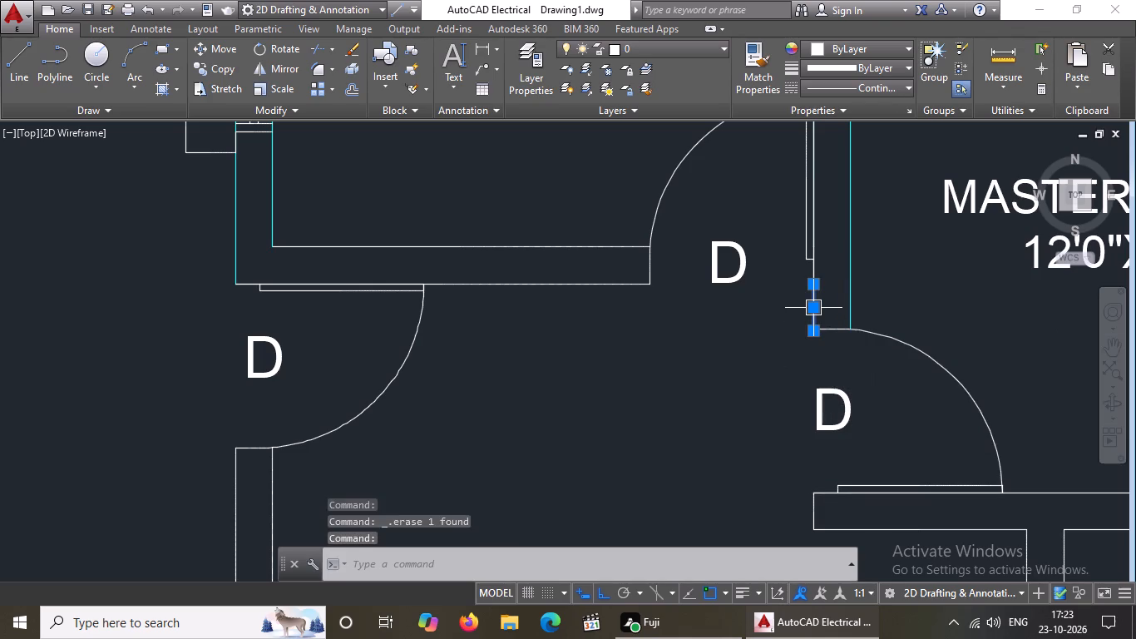
pyautogui.press('Delete')
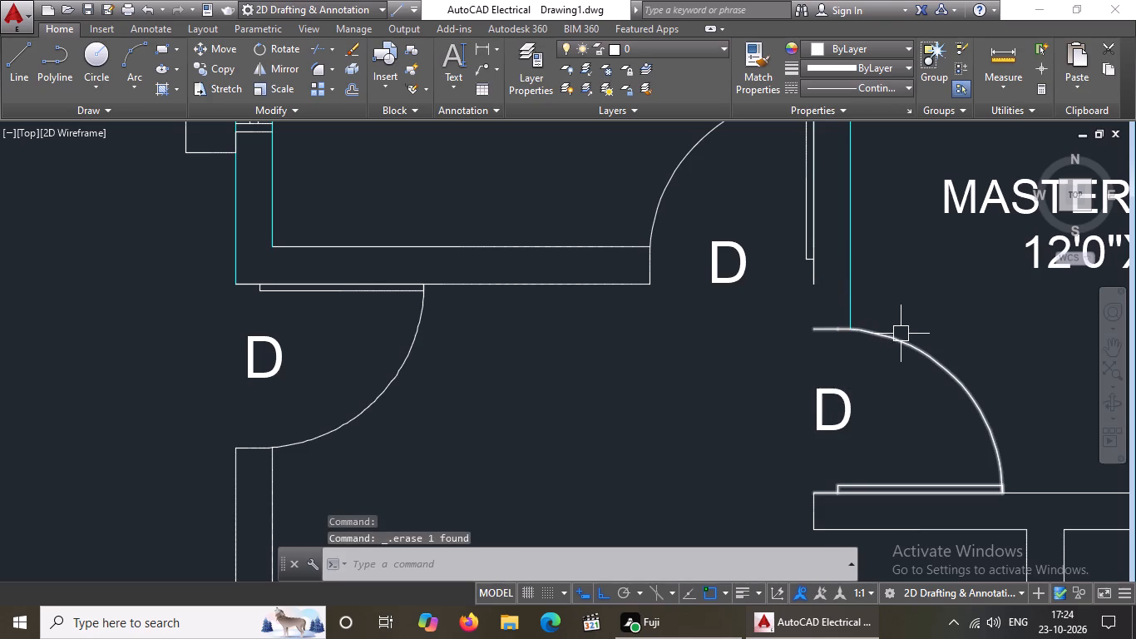
# Extend the kitchen-side cyan line of the kitchen–master bedroom wall down to the wall's end line at the bedroom door.
pyautogui.scroll(-2, 901, 334)
pyautogui.press('Escape')
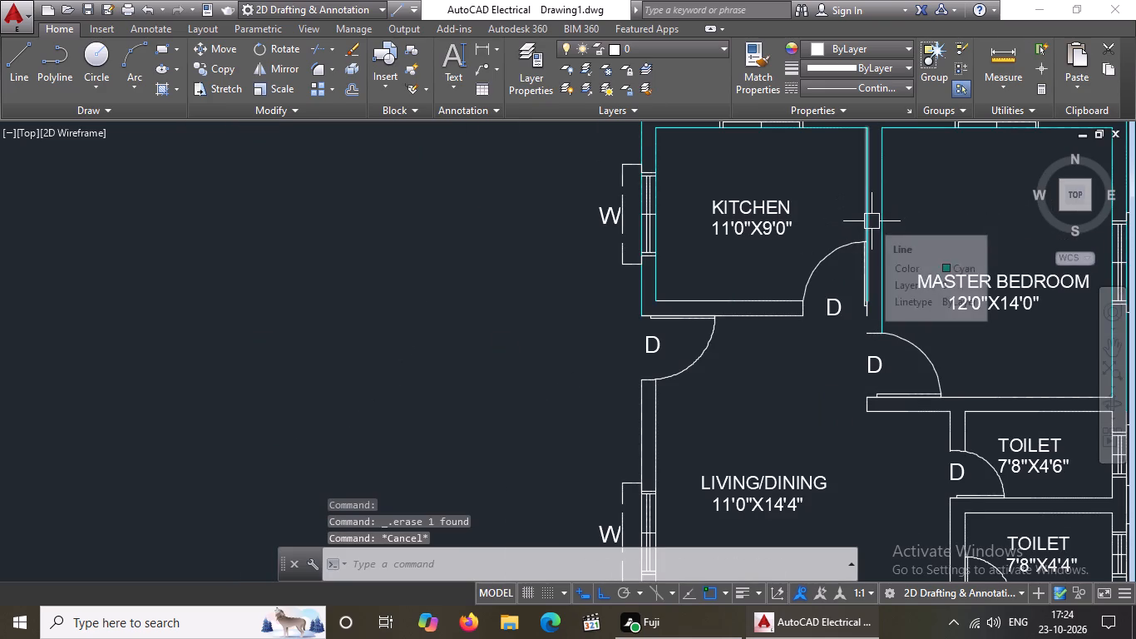
pyautogui.press('Escape')
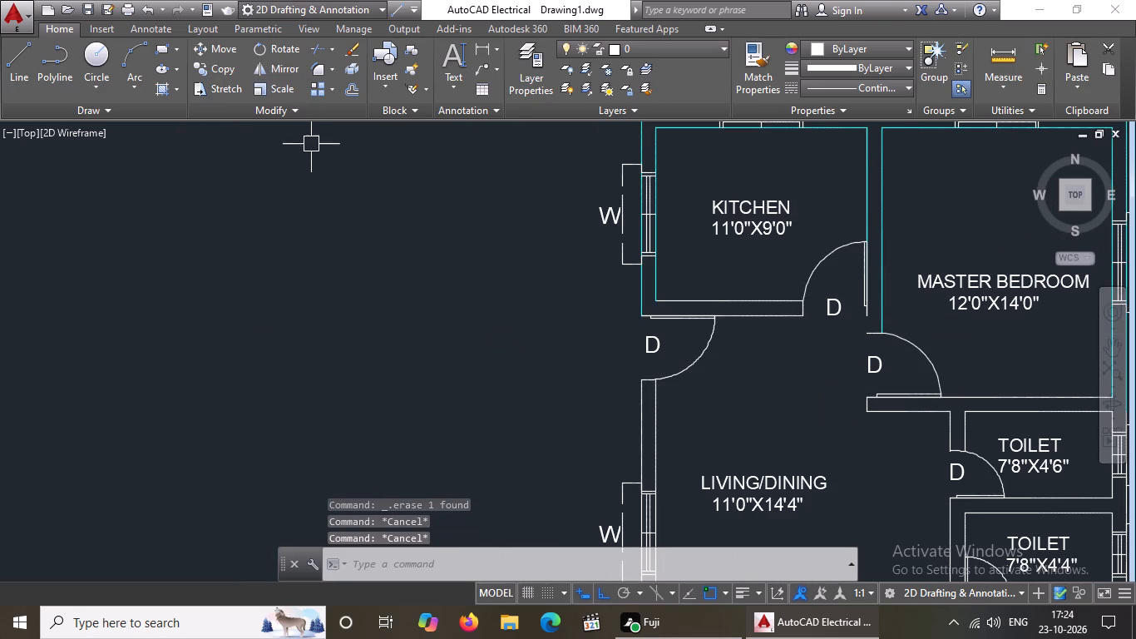
pyautogui.press('e')
pyautogui.write('X')
pyautogui.press('space')
pyautogui.press('space')
pyautogui.scroll(2, 866, 251)
pyautogui.click(860, 187)
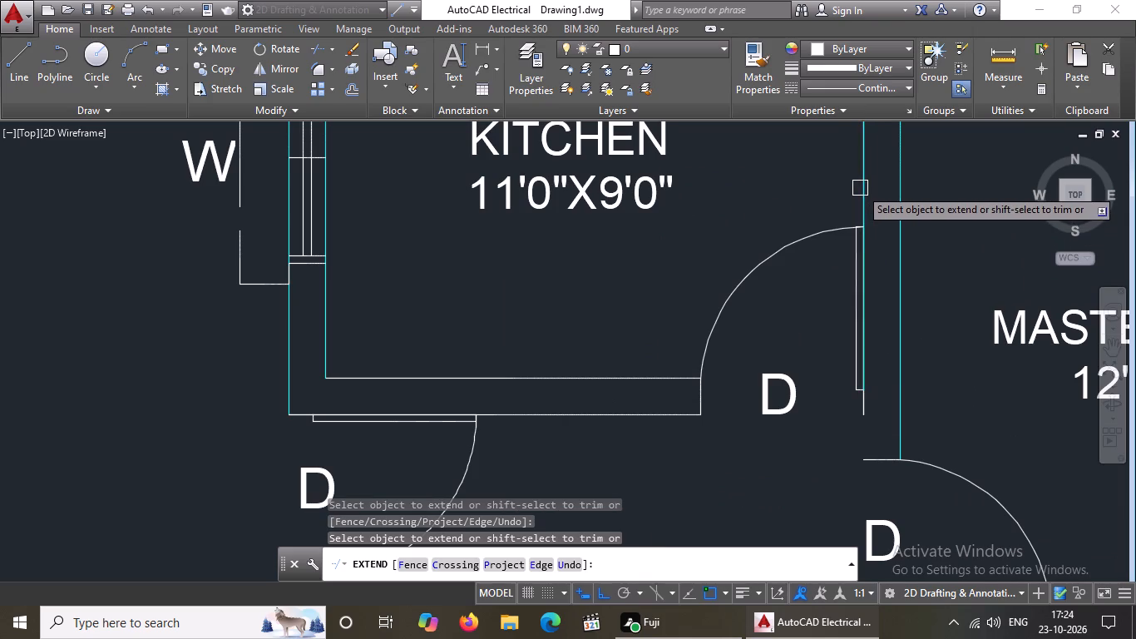
pyautogui.click(868, 179)
pyautogui.click(862, 183)
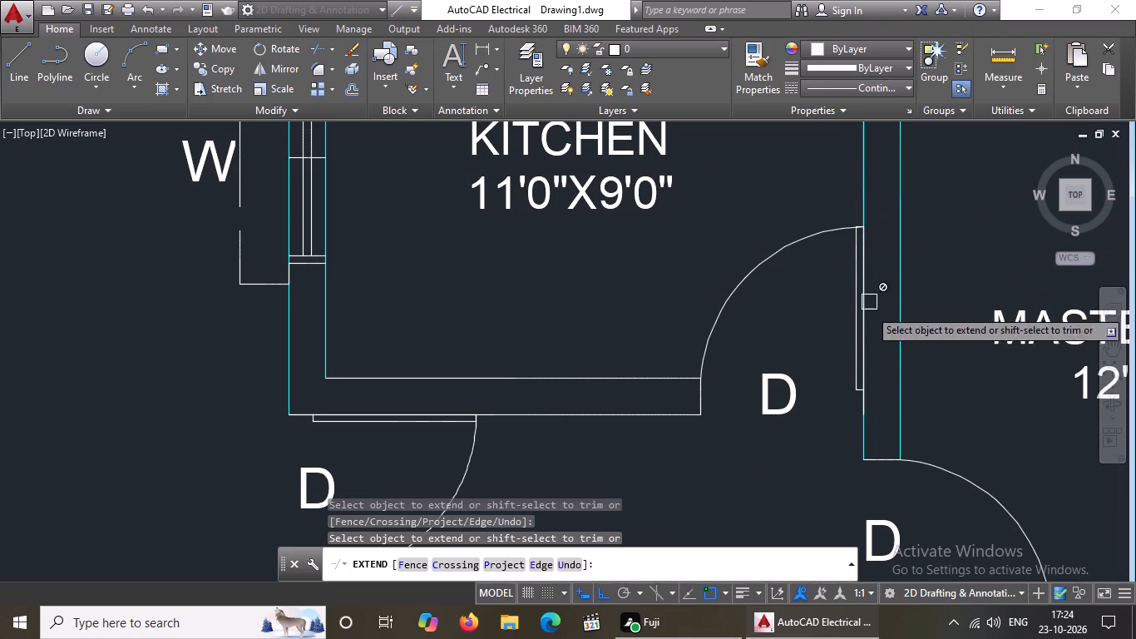
pyautogui.press('Escape')
# Set the inner and outer lines of the kitchen's south wall to cyan.
pyautogui.scroll(3, 889, 510)
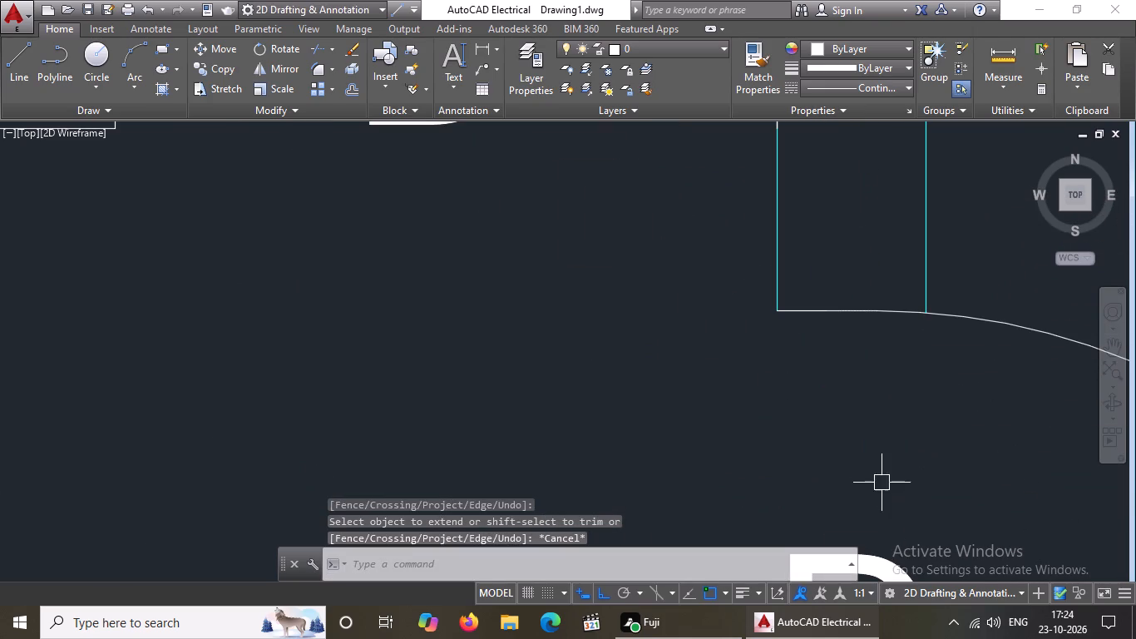
pyautogui.scroll(-4, 830, 414)
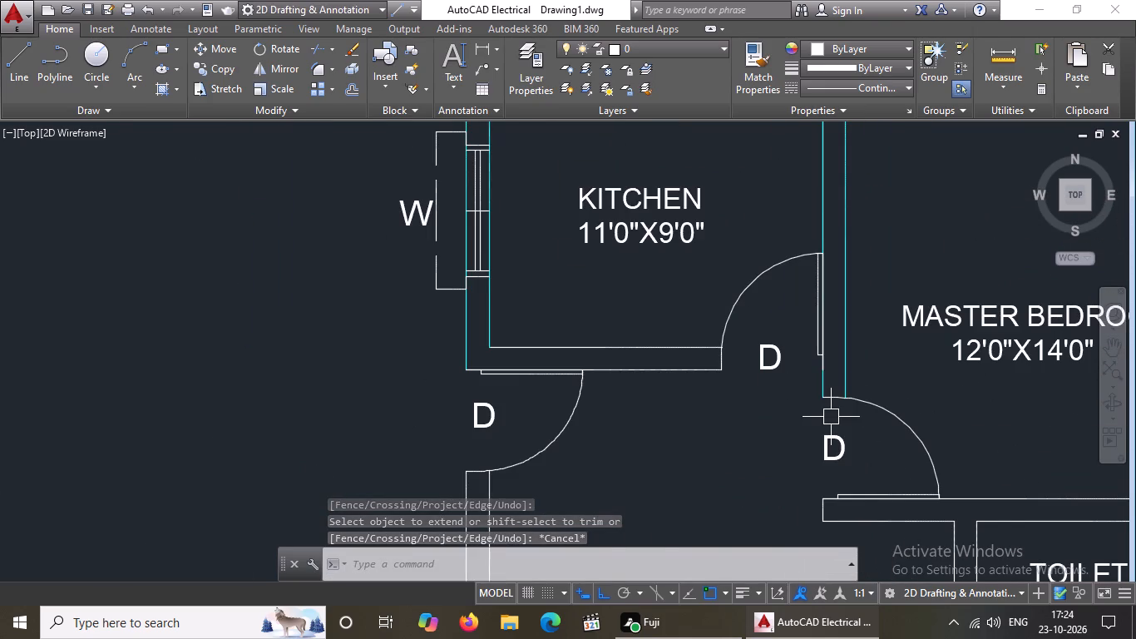
pyautogui.scroll(-3, 817, 387)
pyautogui.scroll(3, 797, 384)
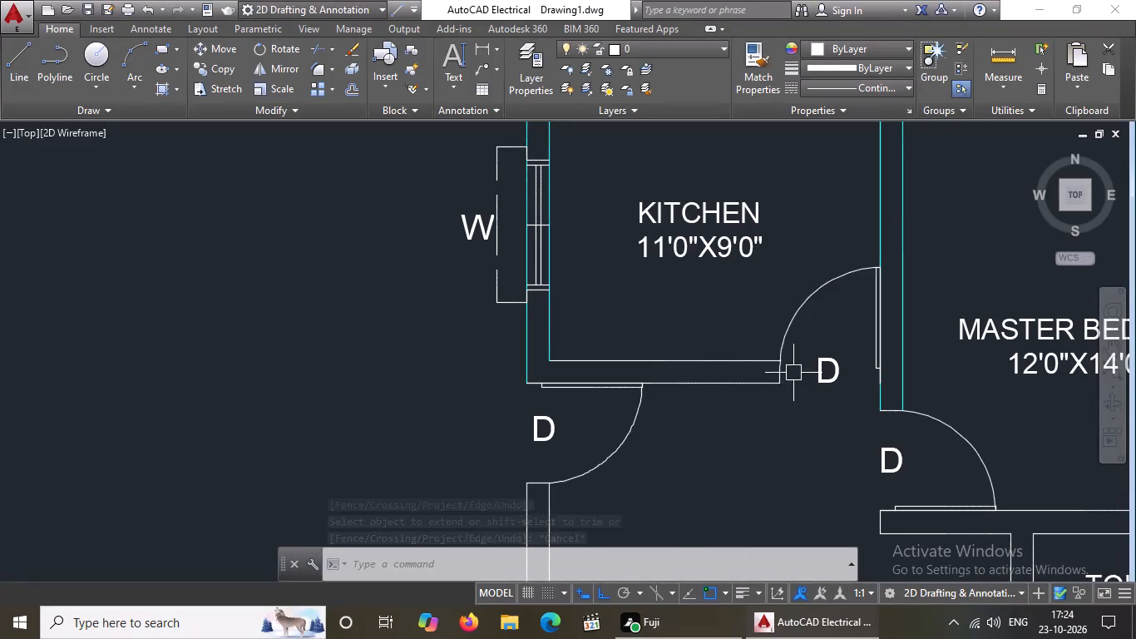
pyautogui.click(696, 359)
pyautogui.click(862, 47)
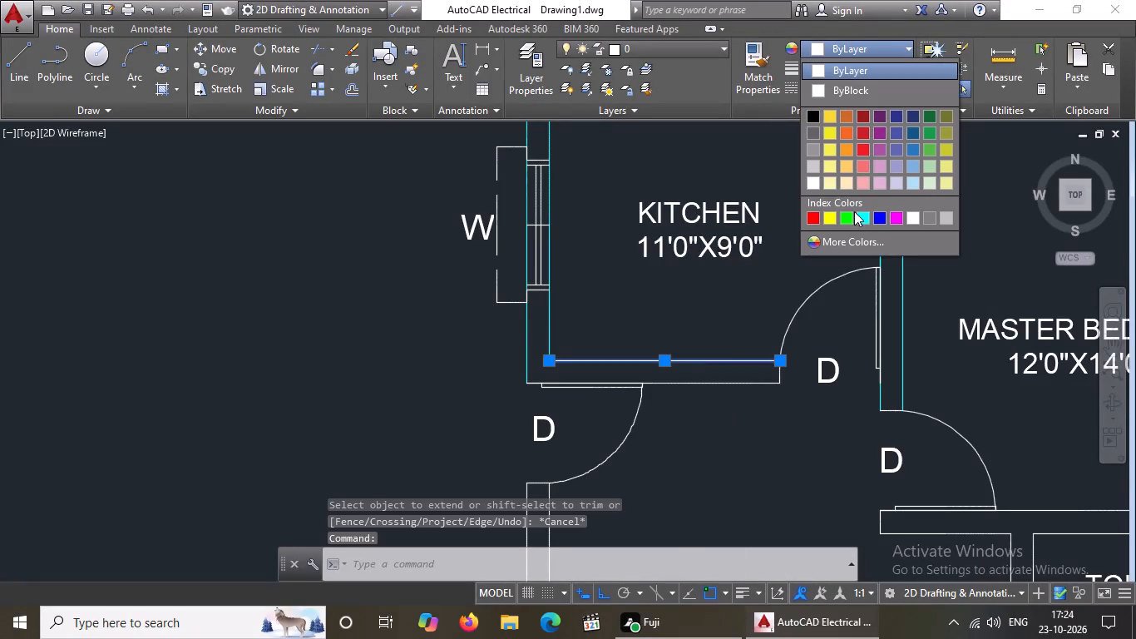
pyautogui.click(862, 212)
pyautogui.click(675, 385)
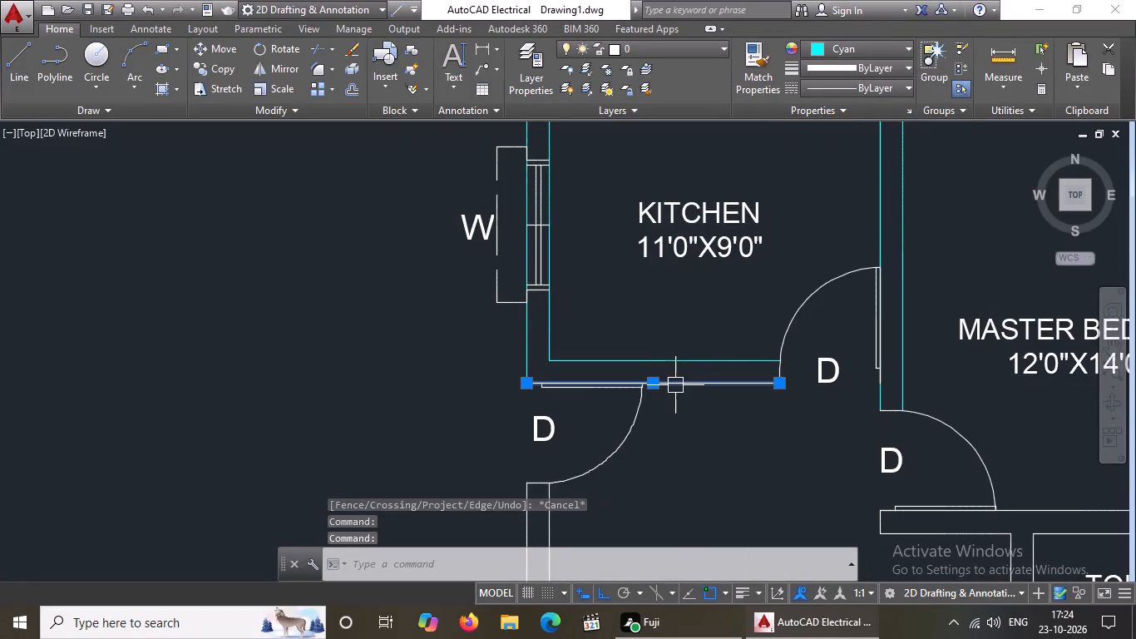
pyautogui.click(869, 43)
pyautogui.click(863, 218)
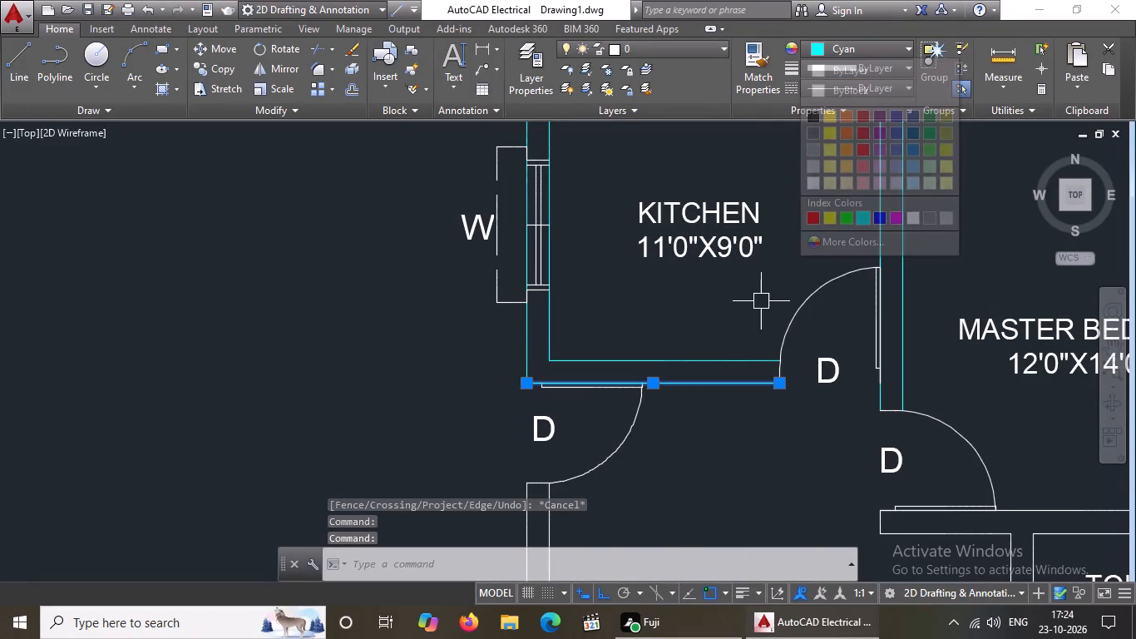
pyautogui.scroll(-5, 753, 300)
pyautogui.press('Escape')
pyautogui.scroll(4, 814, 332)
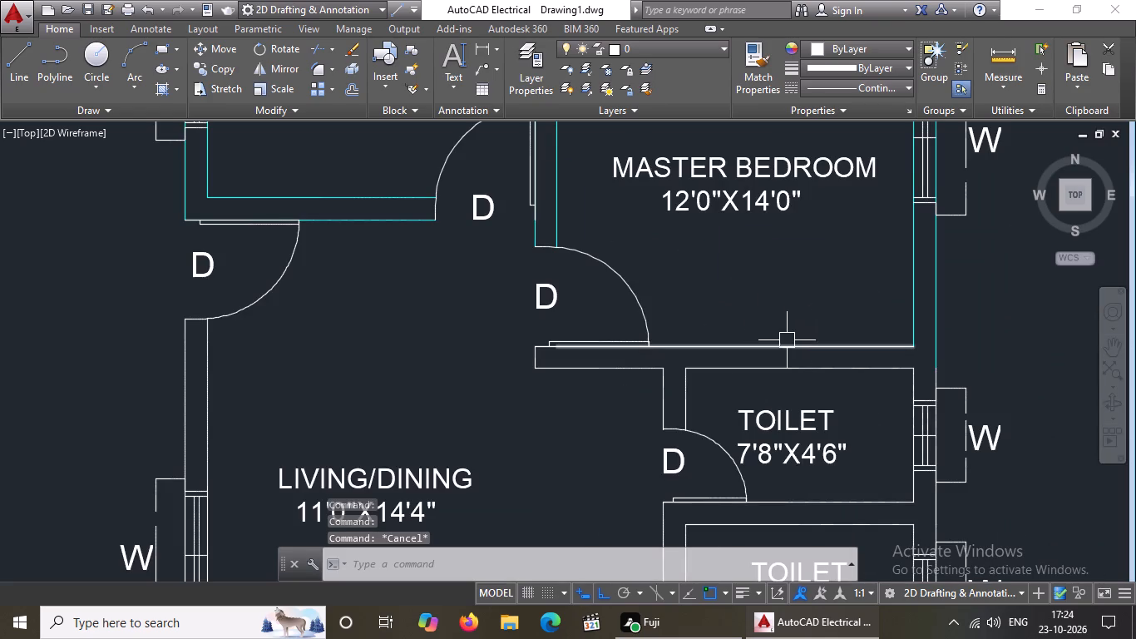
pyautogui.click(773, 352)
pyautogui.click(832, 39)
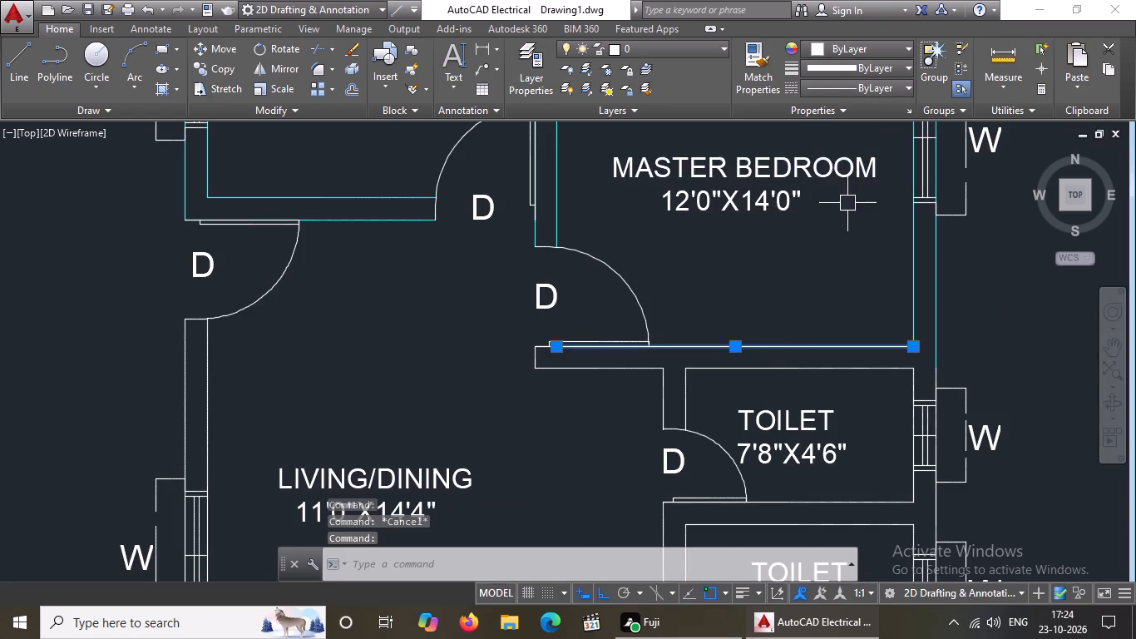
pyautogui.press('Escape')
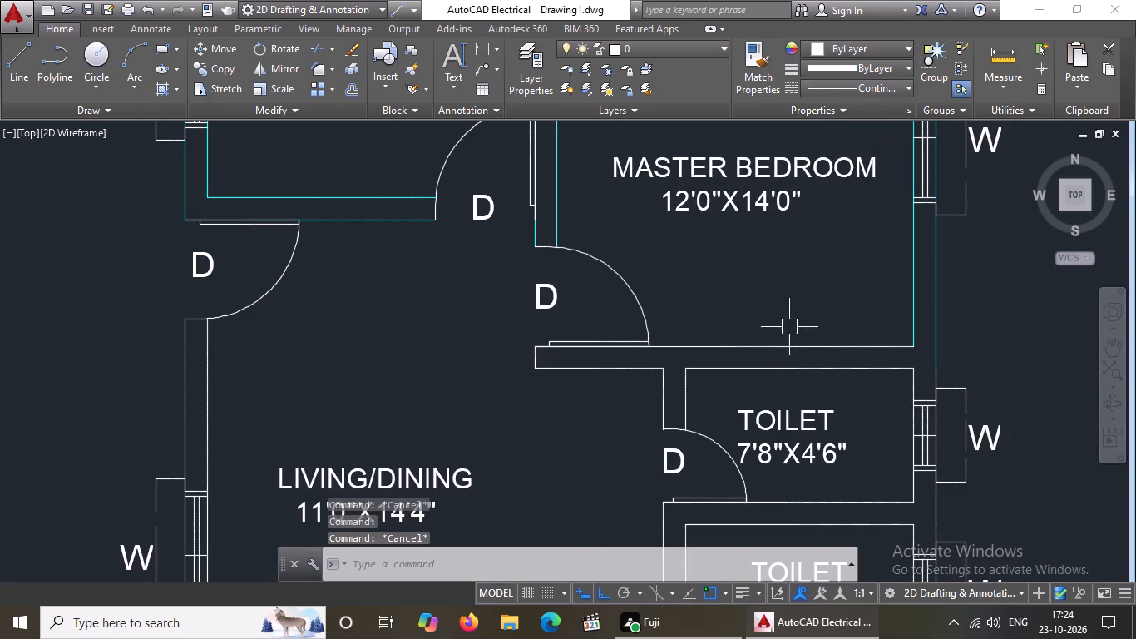
# Set the master bedroom side line of the master bedroom–toilet wall to cyan.
pyautogui.click(745, 347)
pyautogui.click(874, 47)
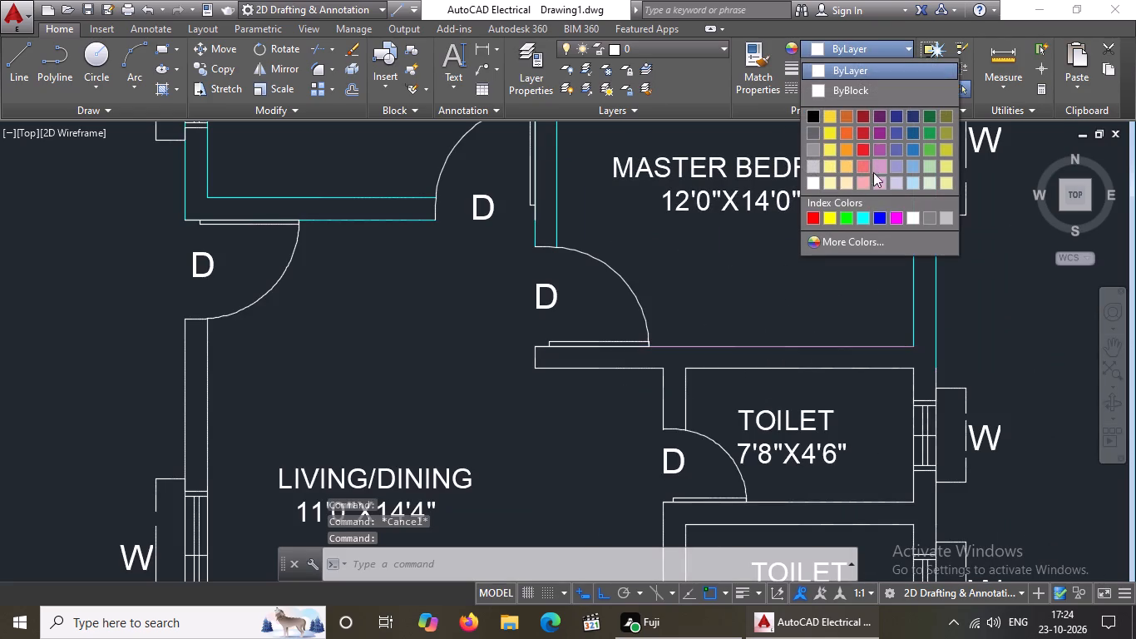
pyautogui.click(868, 216)
pyautogui.scroll(-4, 844, 232)
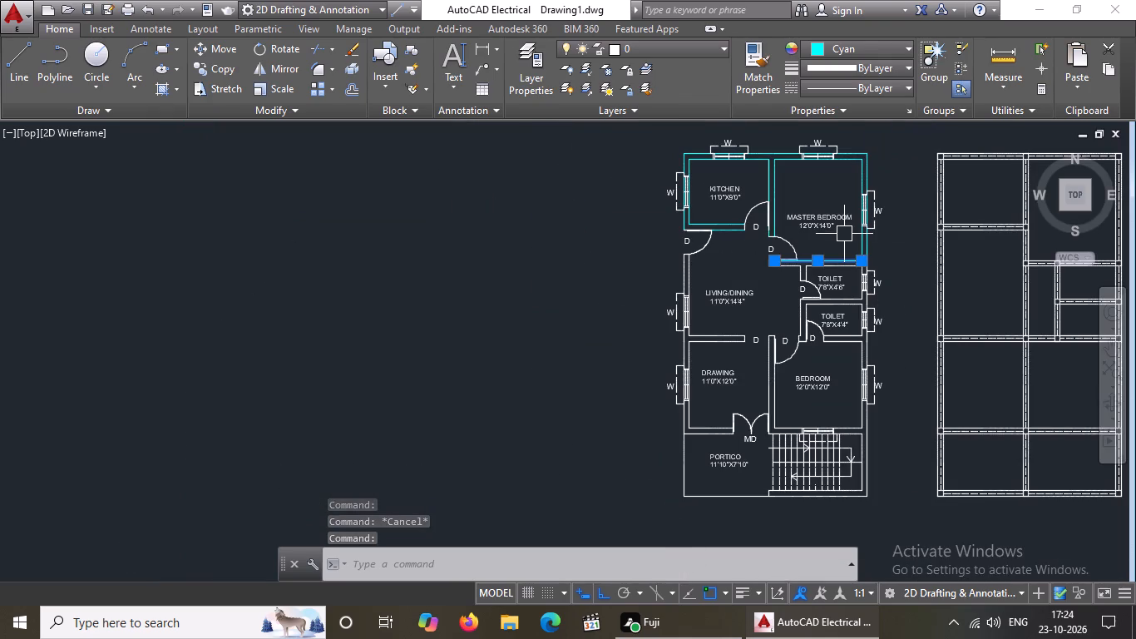
pyautogui.press('Escape')
# Set the west end, living-side line and toilet-side line of the master bedroom's south wall to cyan.
pyautogui.scroll(3, 840, 246)
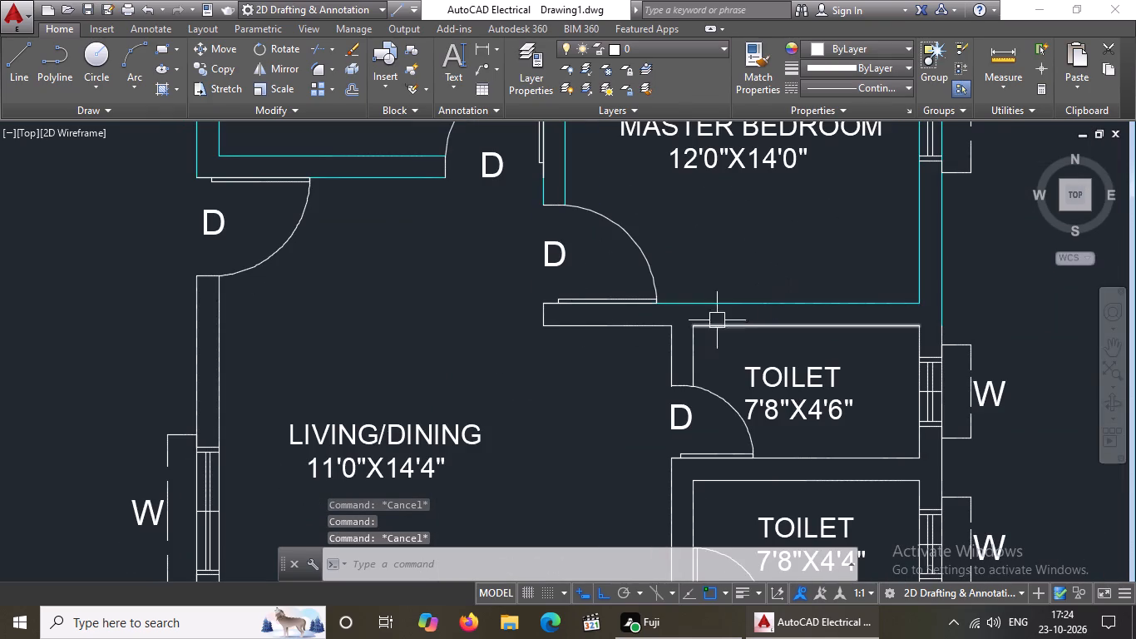
pyautogui.click(504, 296)
pyautogui.click(738, 349)
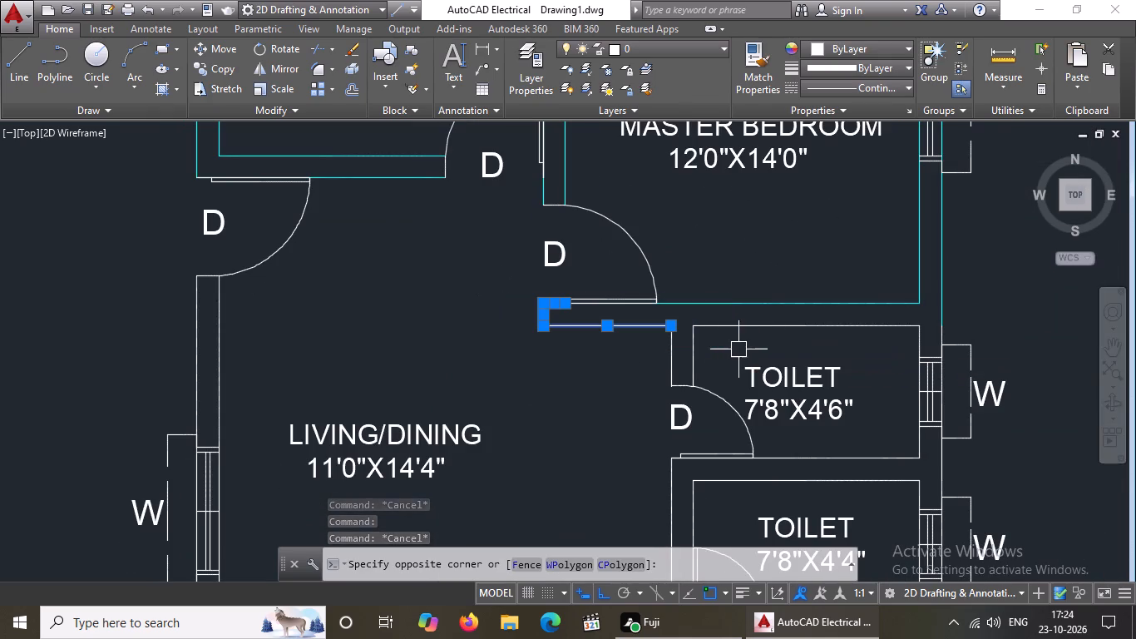
pyautogui.click(839, 52)
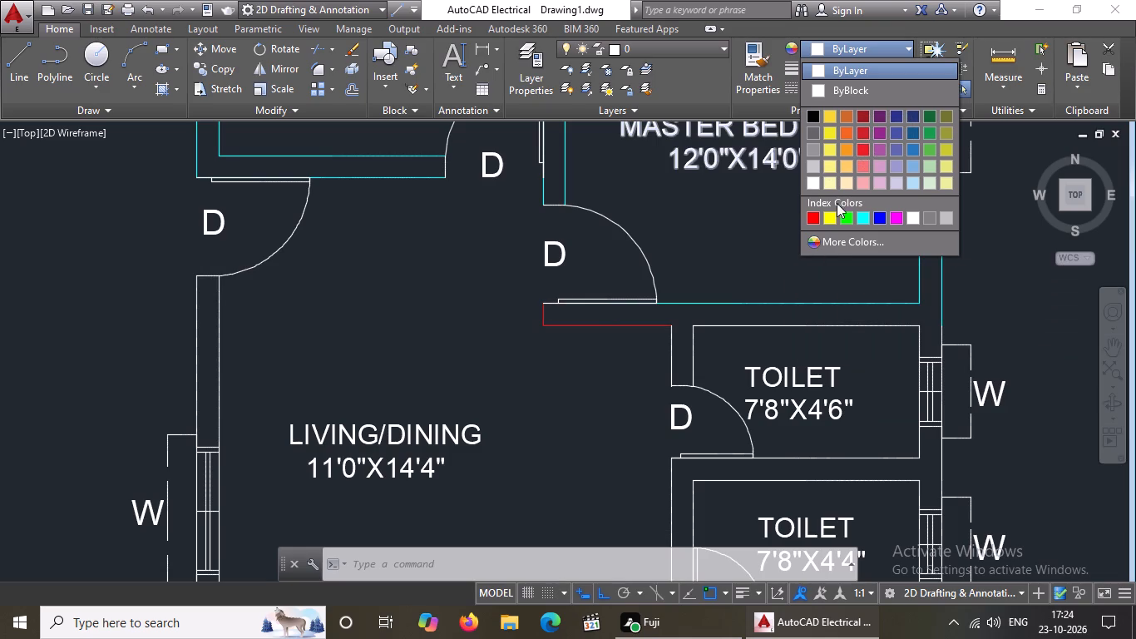
pyautogui.click(863, 211)
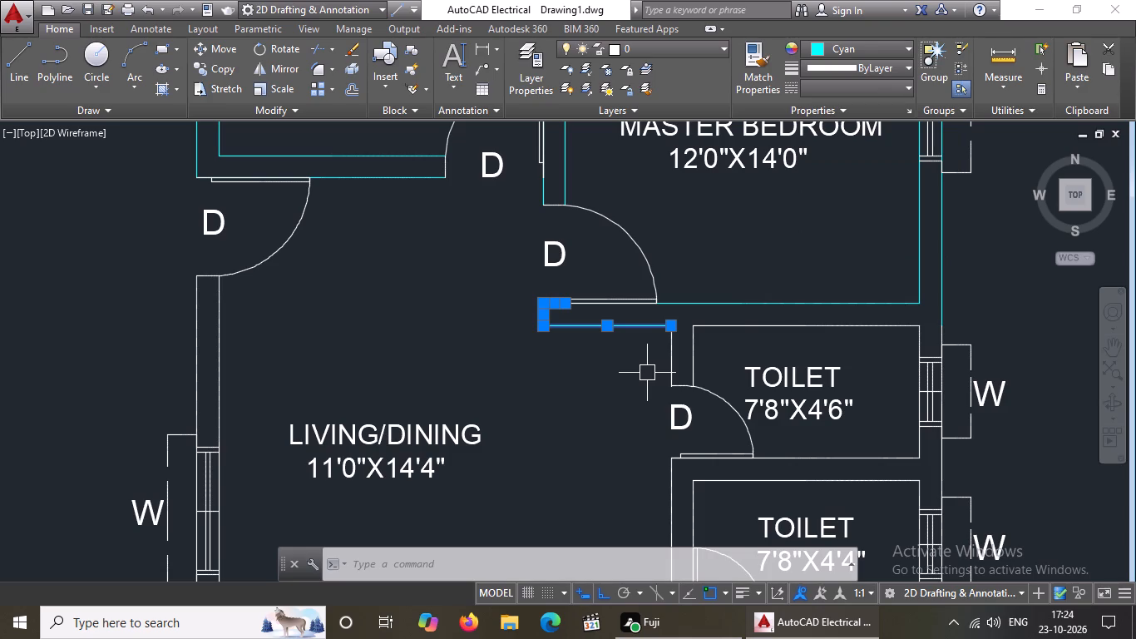
pyautogui.press('Escape')
pyautogui.press('Escape')
pyautogui.click(736, 324)
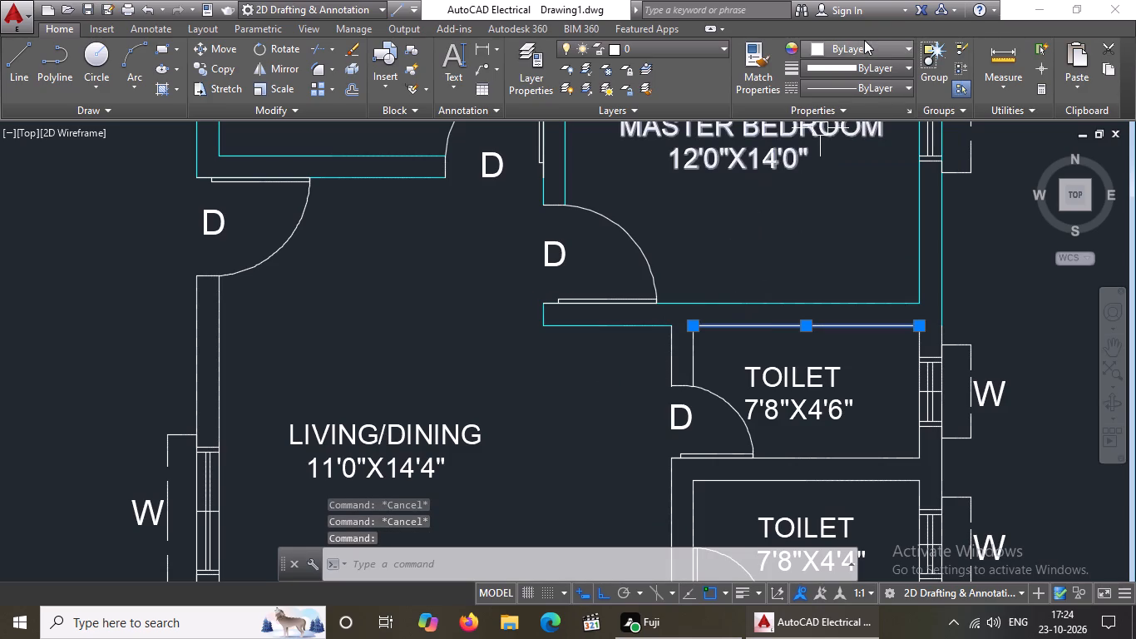
pyautogui.click(864, 40)
pyautogui.click(858, 220)
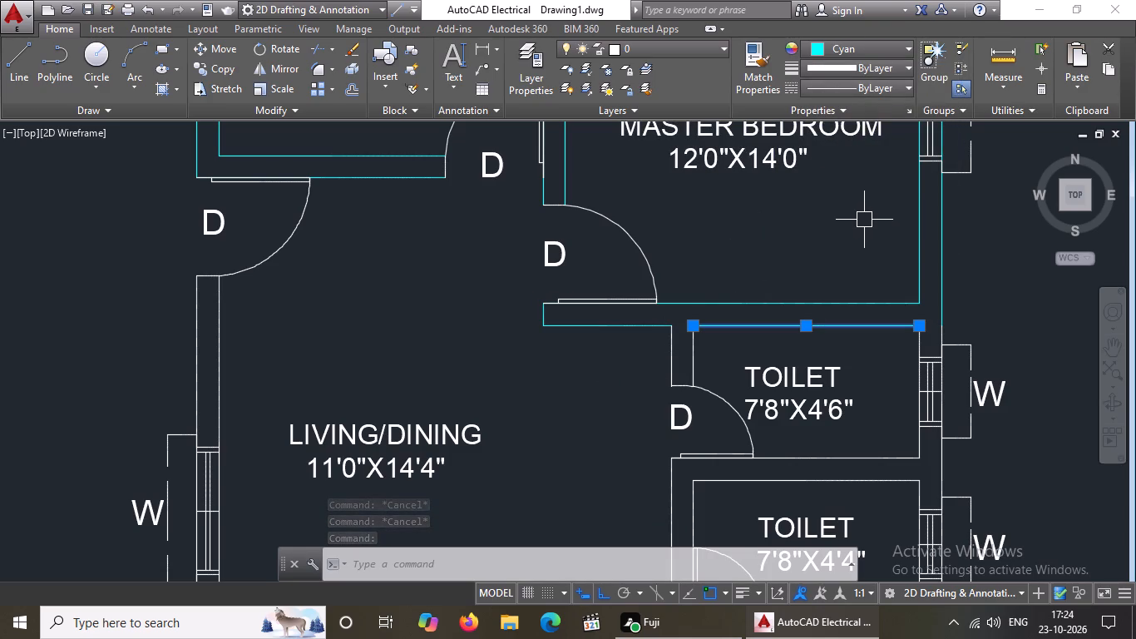
# Set the inner and outer lines of the living/dining room's west wall, south of the door, to cyan.
pyautogui.scroll(-2, 776, 331)
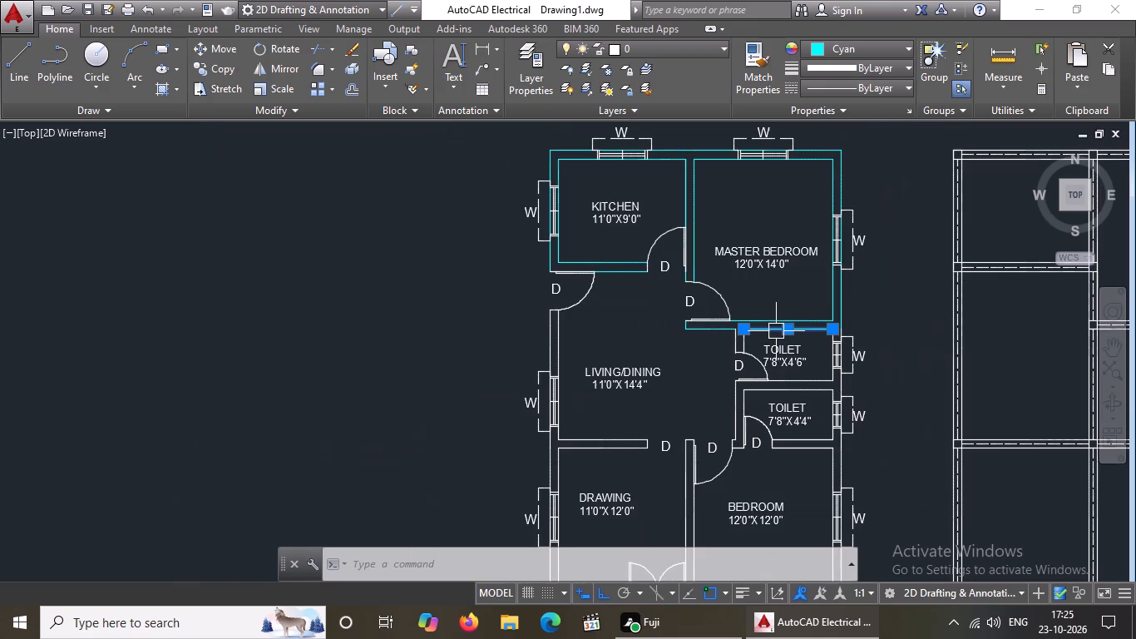
pyautogui.scroll(2, 567, 329)
pyautogui.click(544, 341)
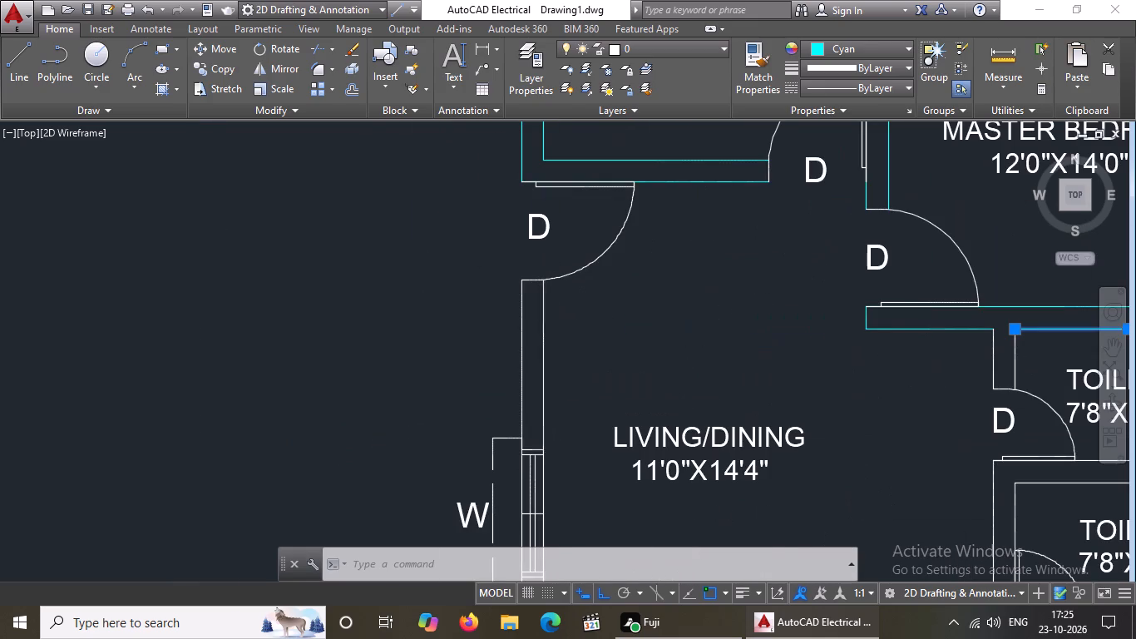
pyautogui.click(837, 44)
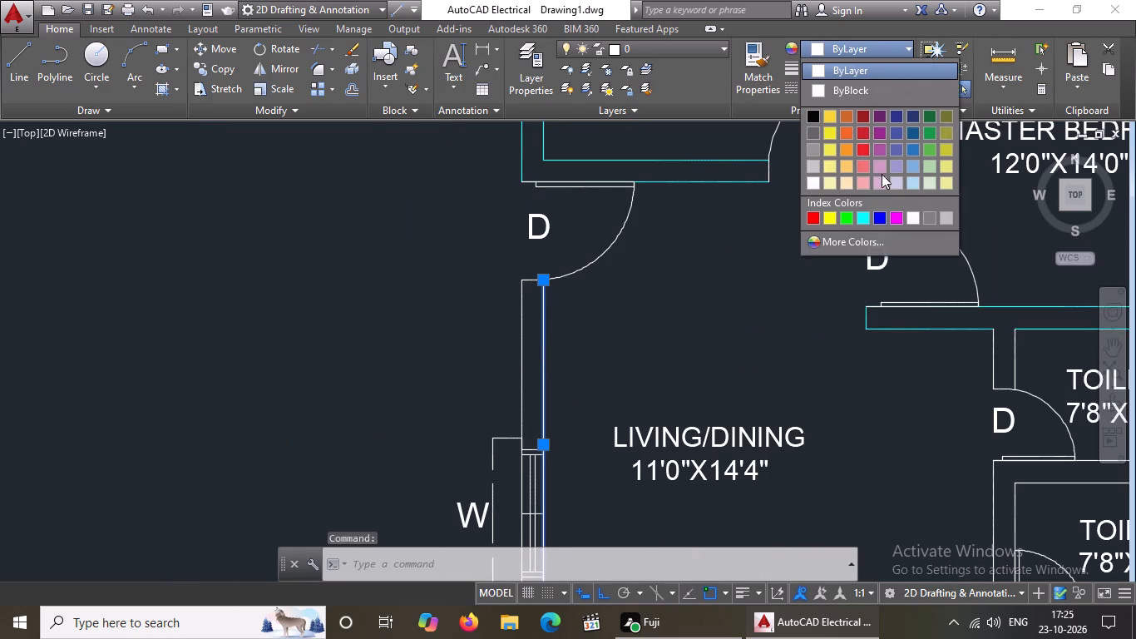
pyautogui.click(862, 219)
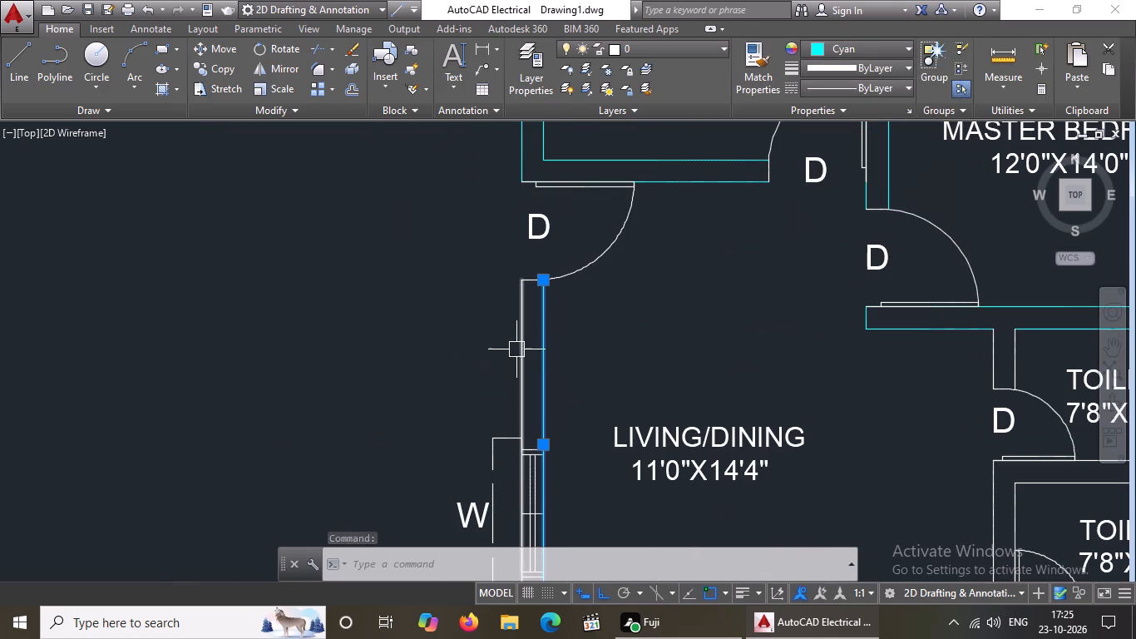
pyautogui.click(521, 340)
pyautogui.click(849, 91)
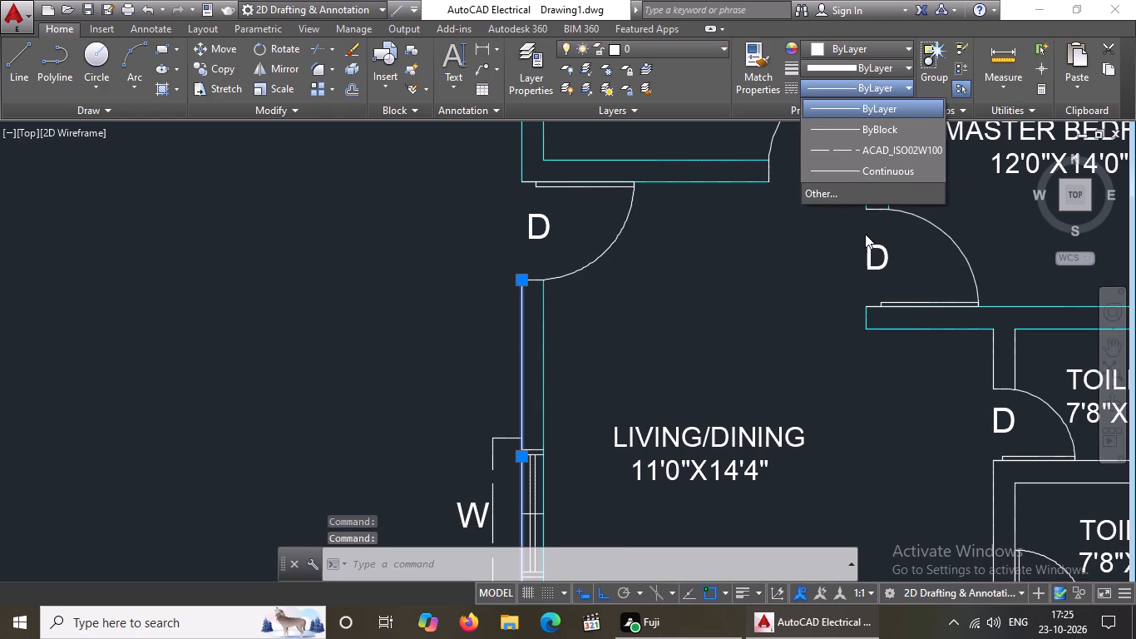
pyautogui.click(901, 52)
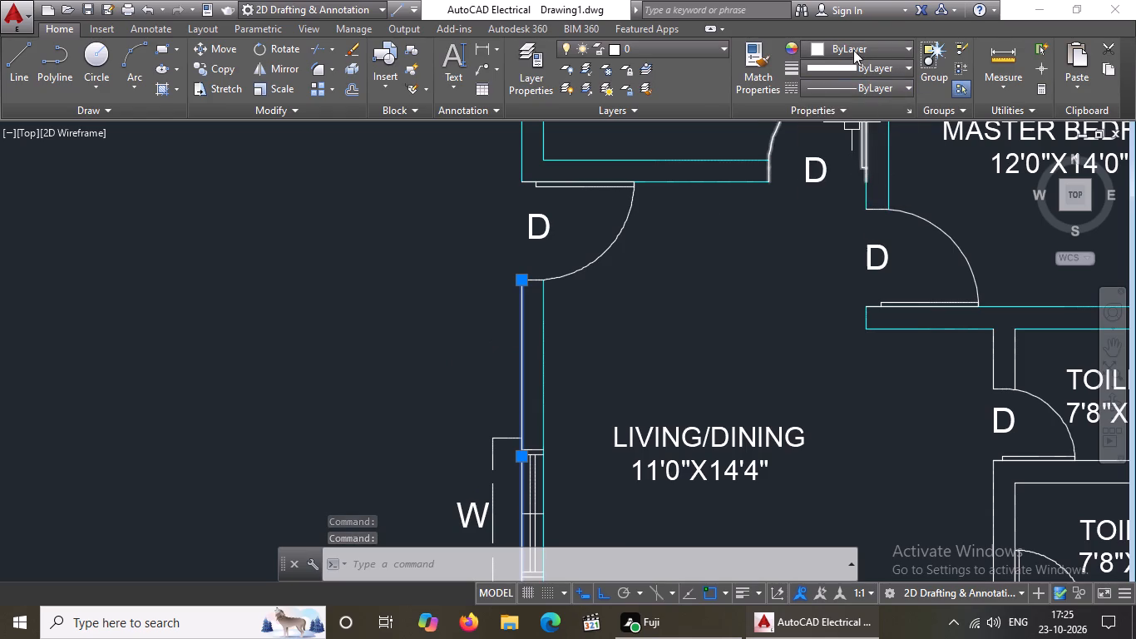
pyautogui.click(857, 43)
pyautogui.click(859, 217)
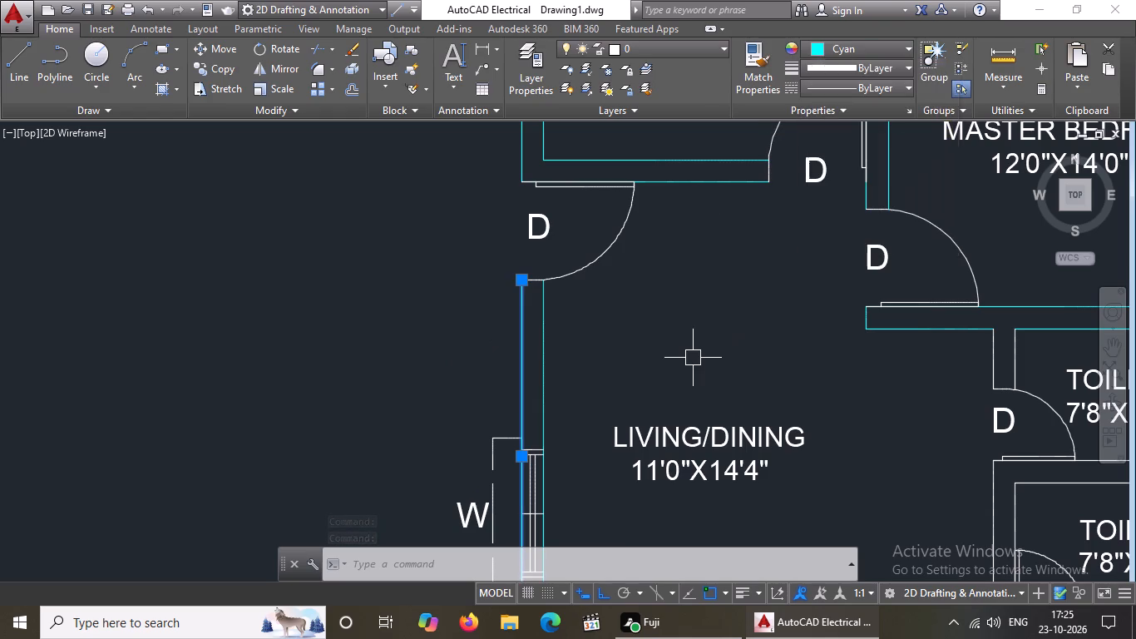
pyautogui.scroll(-3, 691, 362)
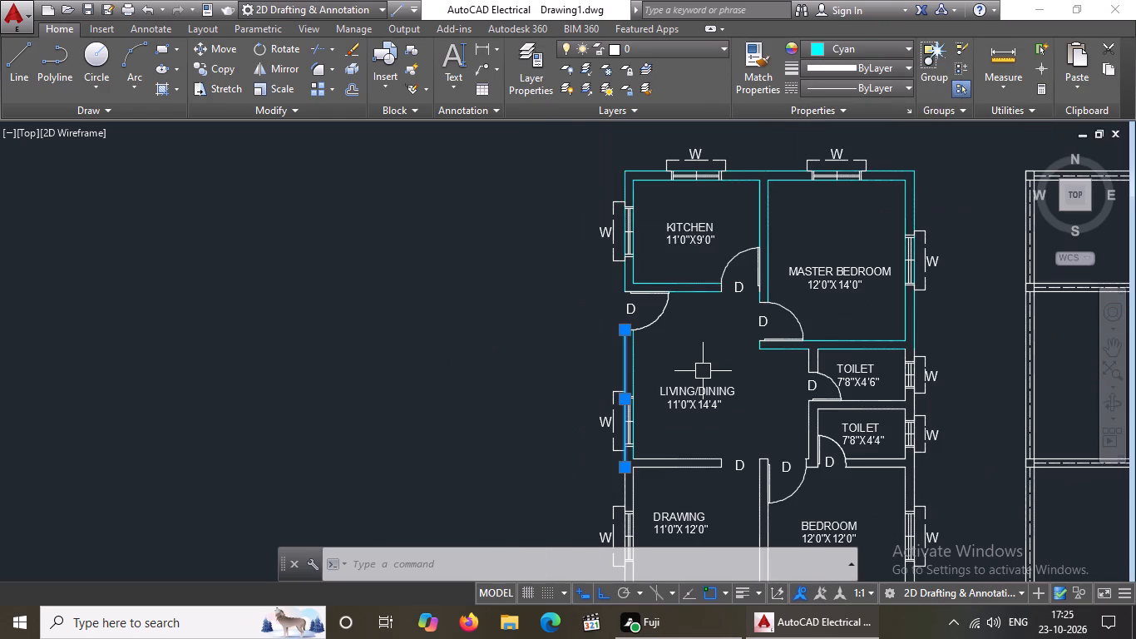
pyautogui.press('Escape')
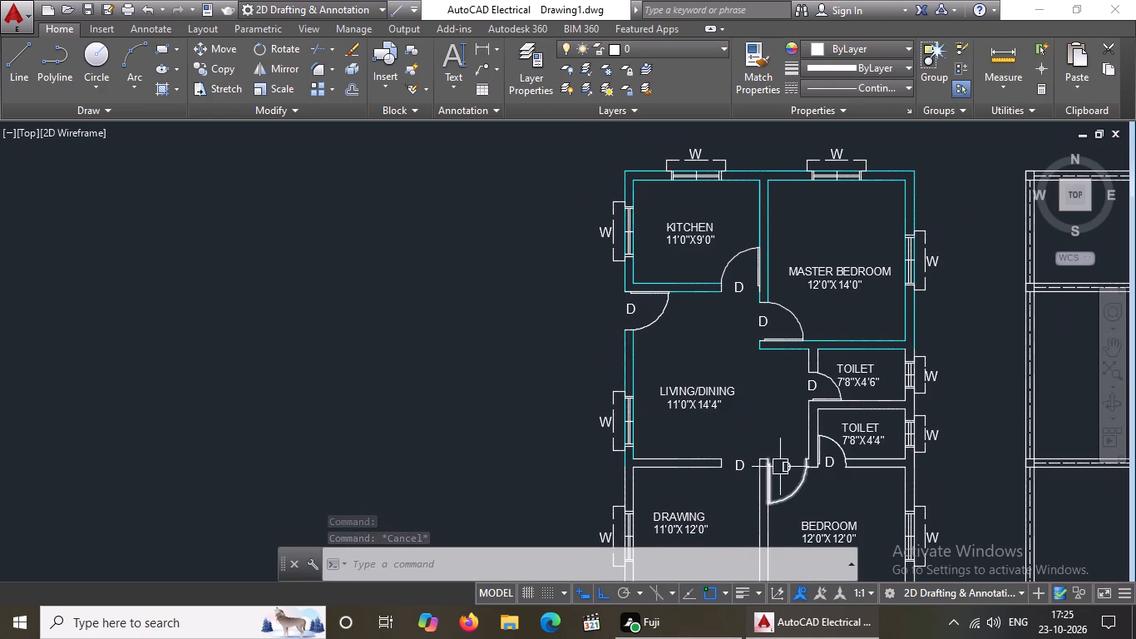
# Set both lines of the short wall north of the 7'8"X4'6" toilet's door to cyan.
pyautogui.scroll(2, 912, 367)
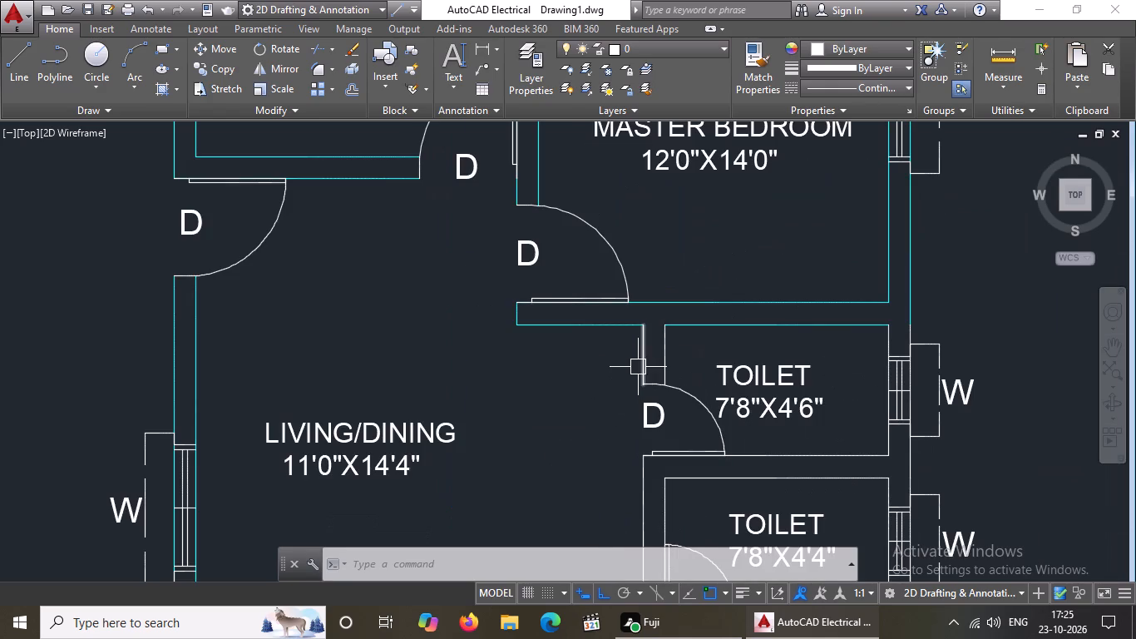
pyautogui.click(638, 364)
pyautogui.click(851, 45)
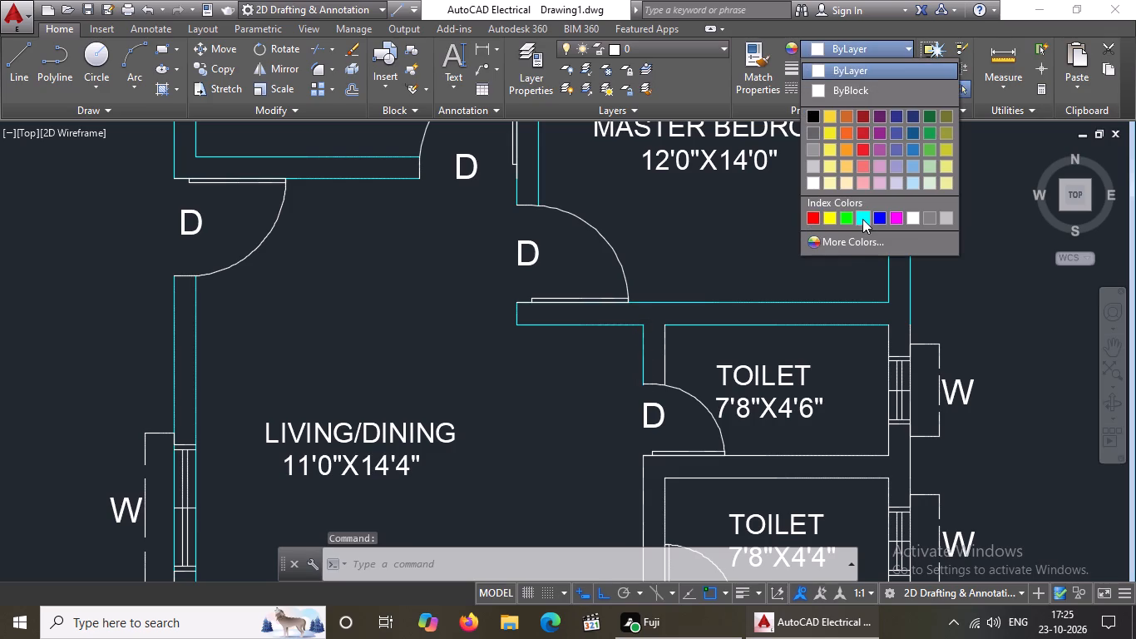
pyautogui.click(862, 218)
pyautogui.press('Escape')
pyautogui.click(671, 368)
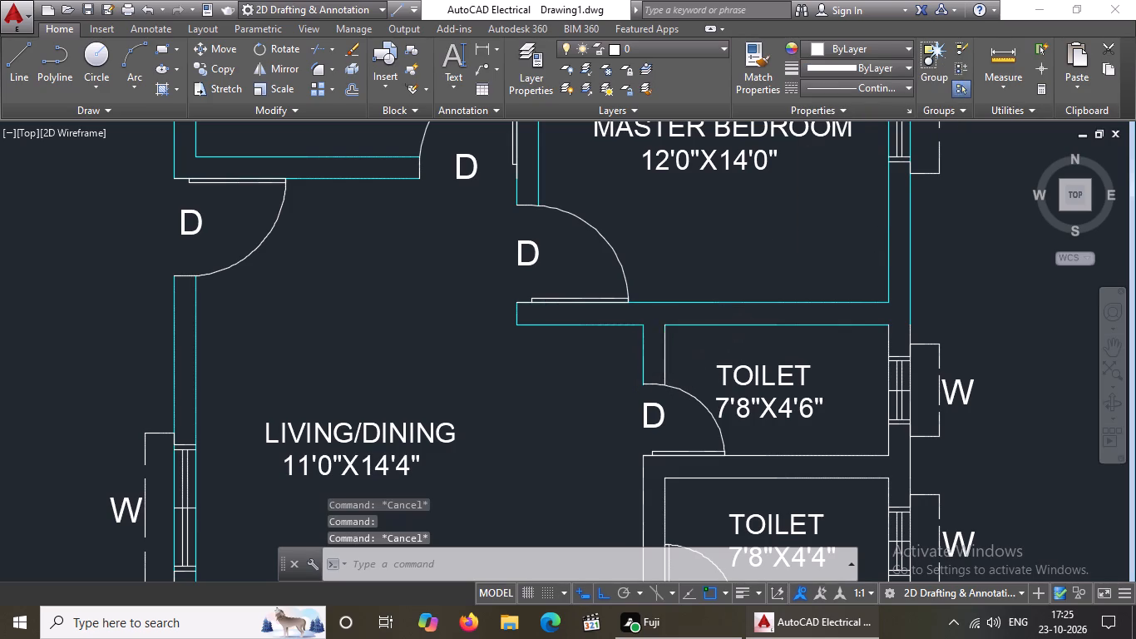
pyautogui.click(847, 47)
pyautogui.click(862, 215)
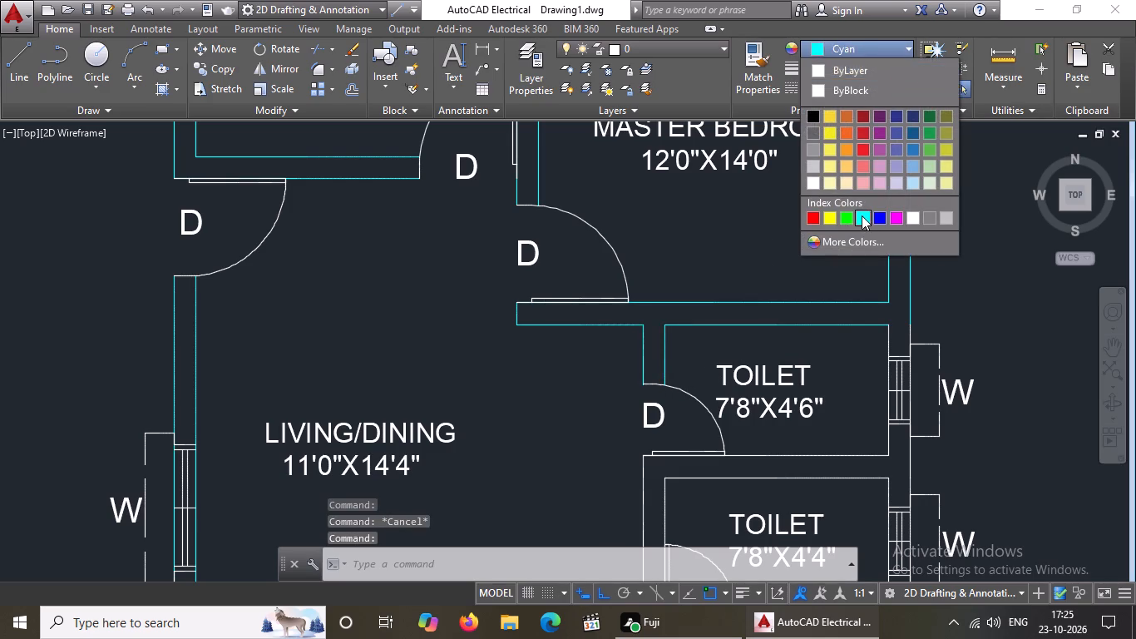
pyautogui.press('Escape')
# Set the inner and outer lines of the 7'8"X4'6" toilet's east wall to cyan.
pyautogui.click(887, 345)
pyautogui.click(872, 48)
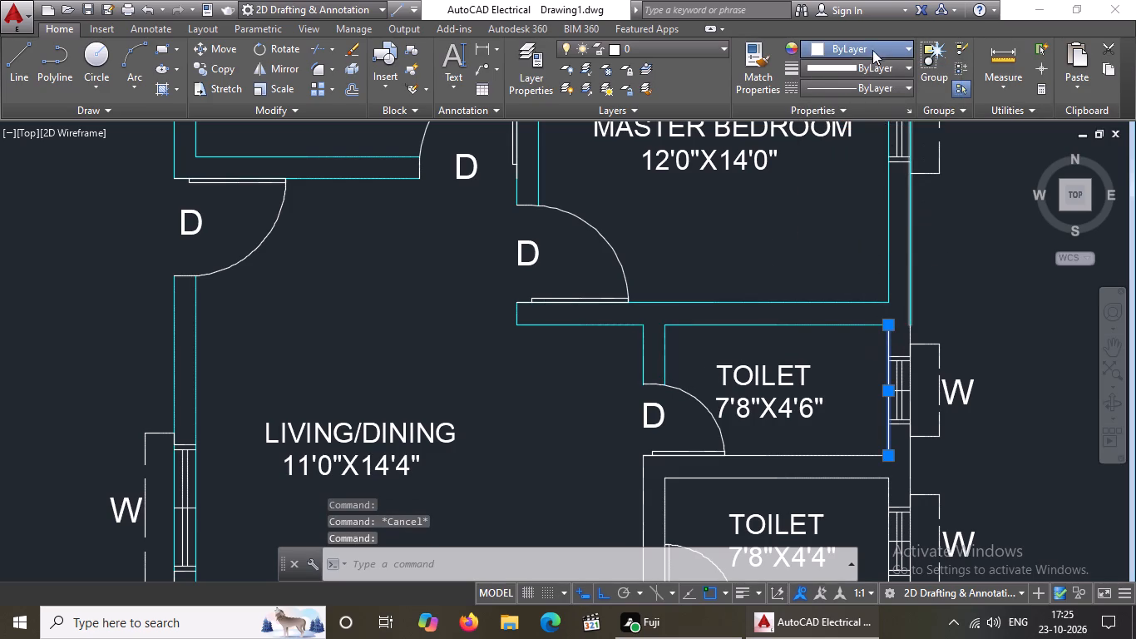
pyautogui.click(855, 219)
pyautogui.press('Escape')
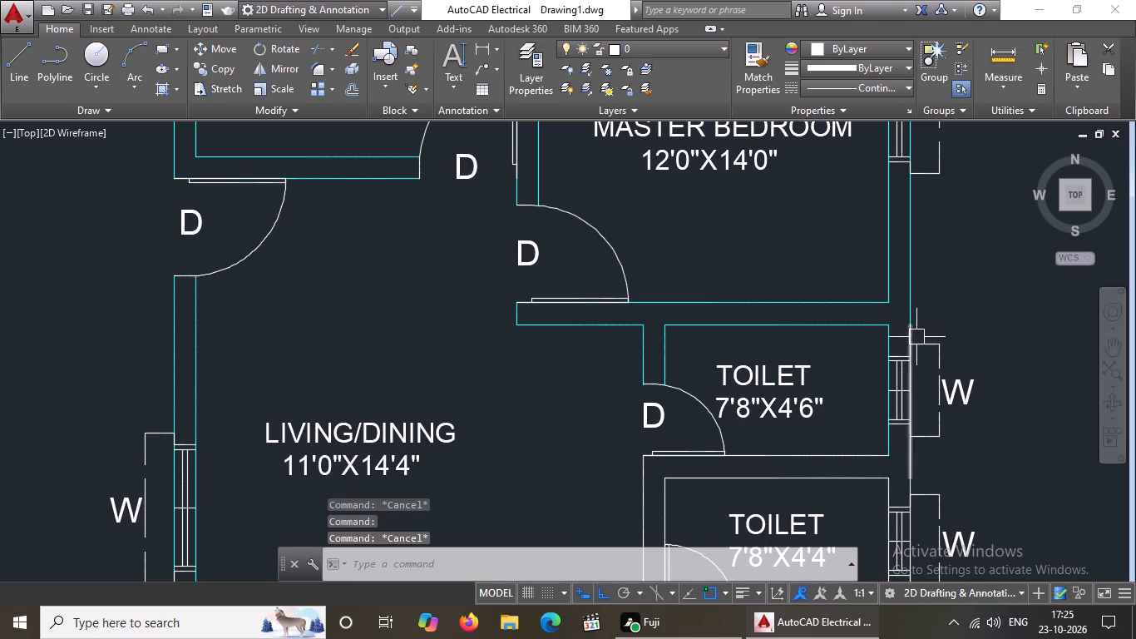
pyautogui.click(914, 339)
pyautogui.press('Escape')
pyautogui.scroll(3, 927, 355)
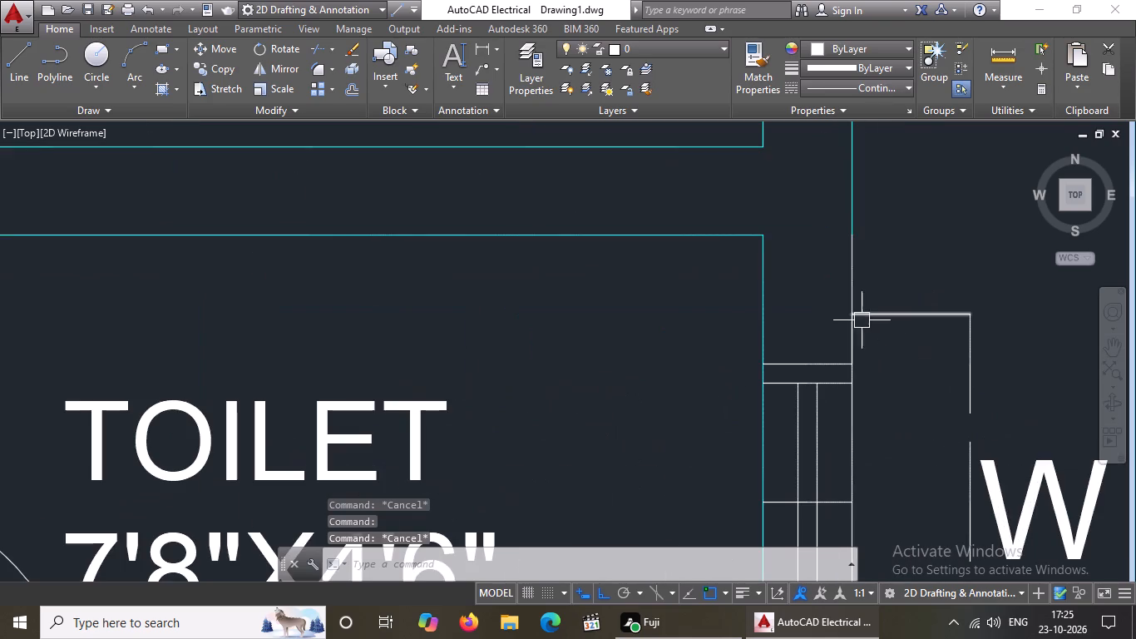
pyautogui.click(853, 289)
pyautogui.click(876, 46)
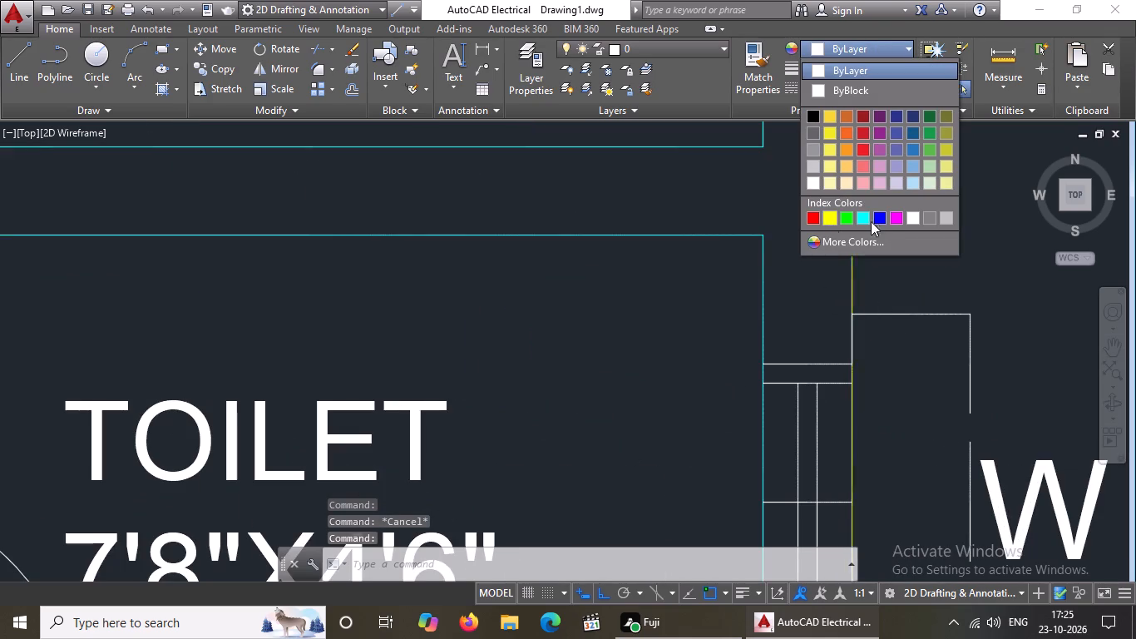
pyautogui.click(861, 220)
pyautogui.scroll(-4, 859, 252)
pyautogui.press('Escape')
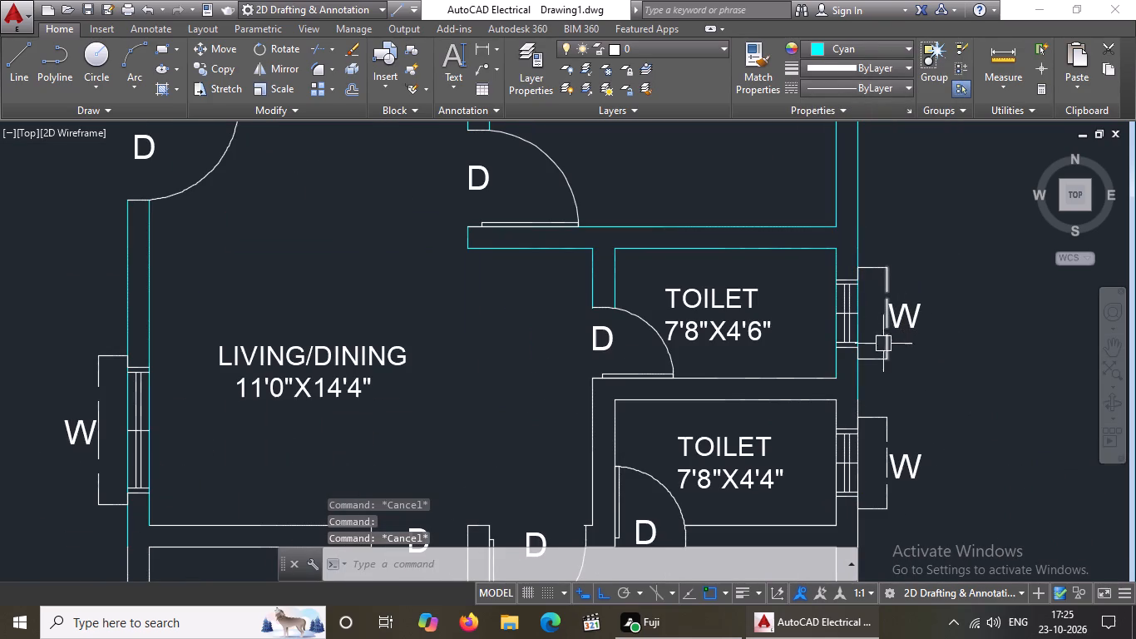
# Set the 7'8"X4'6" toilet's south wall line to cyan.
pyautogui.click(760, 379)
pyautogui.click(842, 47)
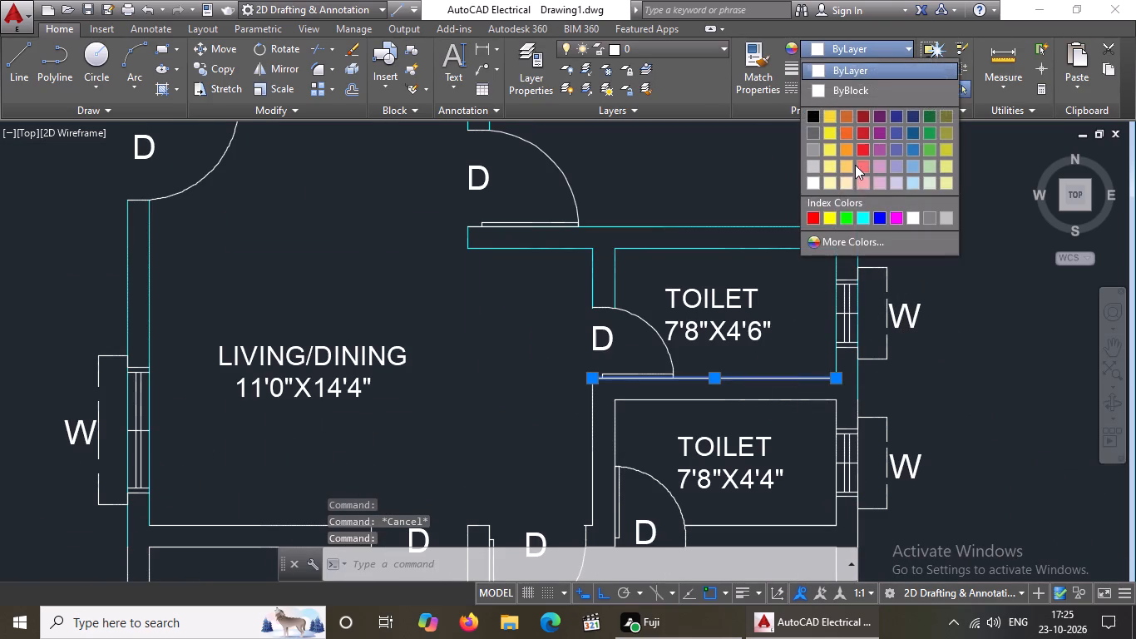
pyautogui.click(862, 221)
pyautogui.press('Escape')
# Set the living-side line of the wall between the living/dining and drawing rooms to cyan.
pyautogui.scroll(-3, 737, 264)
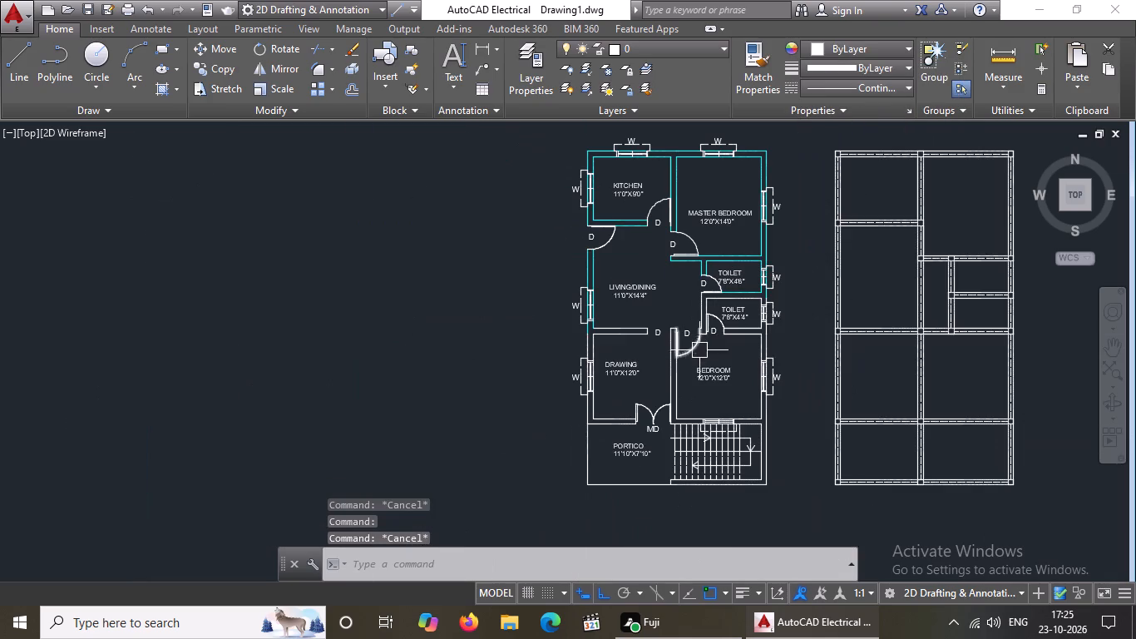
pyautogui.scroll(2, 654, 334)
pyautogui.click(586, 313)
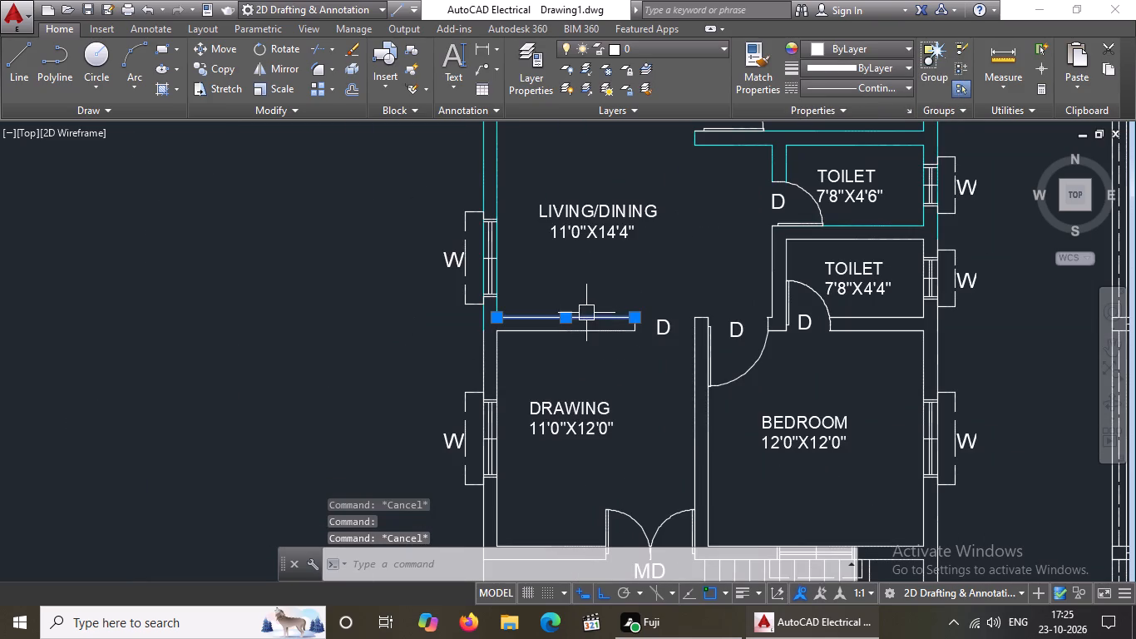
pyautogui.click(843, 44)
pyautogui.click(862, 208)
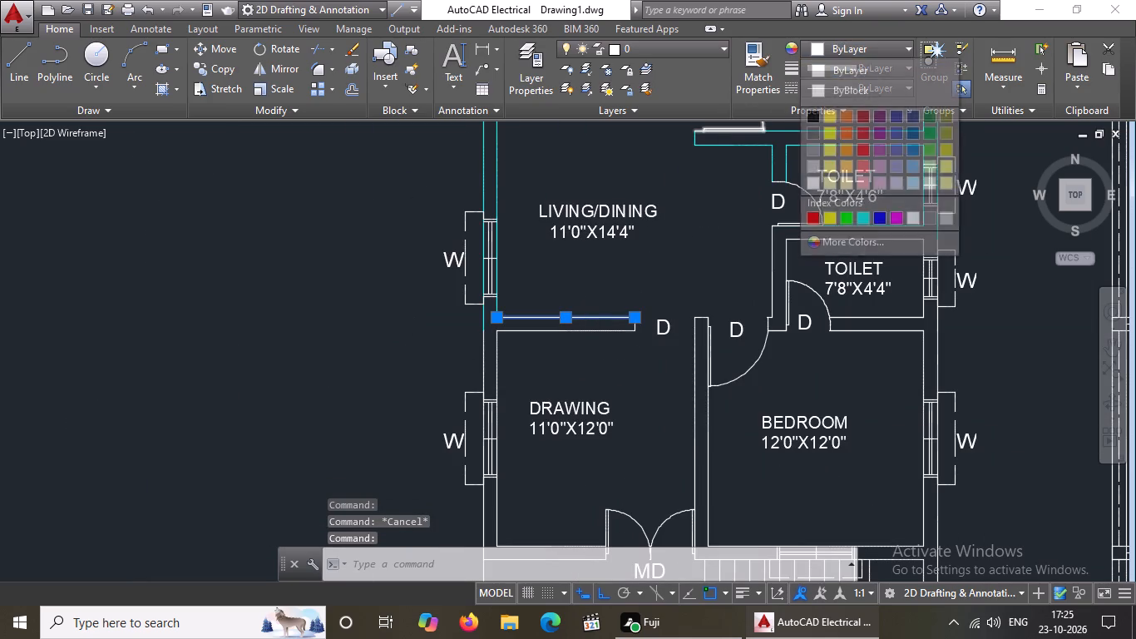
pyautogui.press('Escape')
pyautogui.click(554, 318)
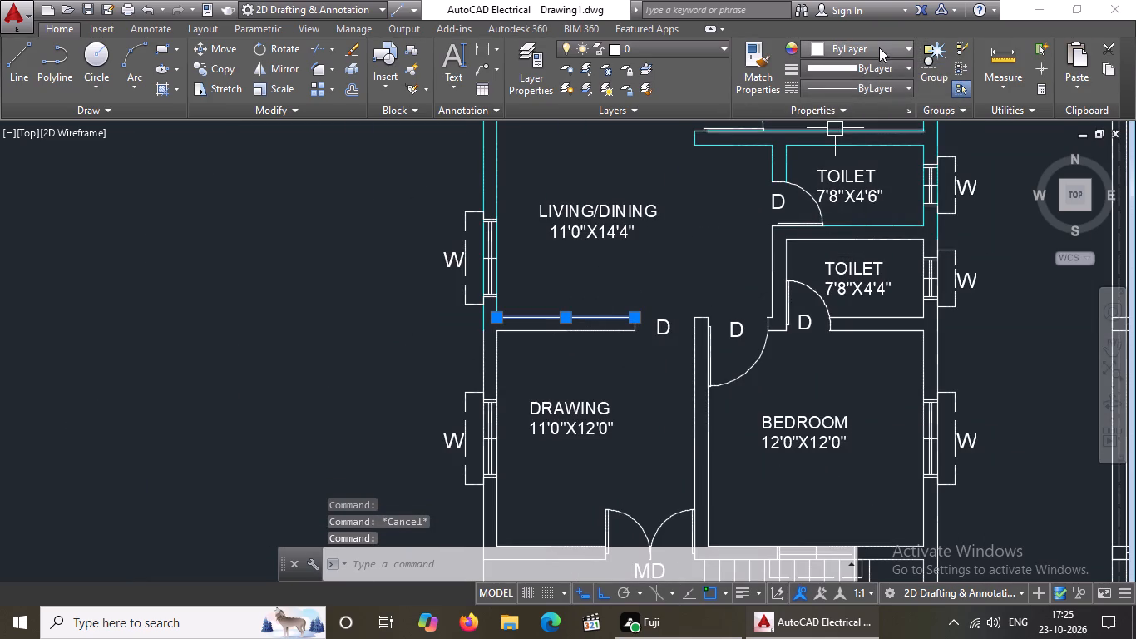
pyautogui.click(880, 44)
pyautogui.click(869, 209)
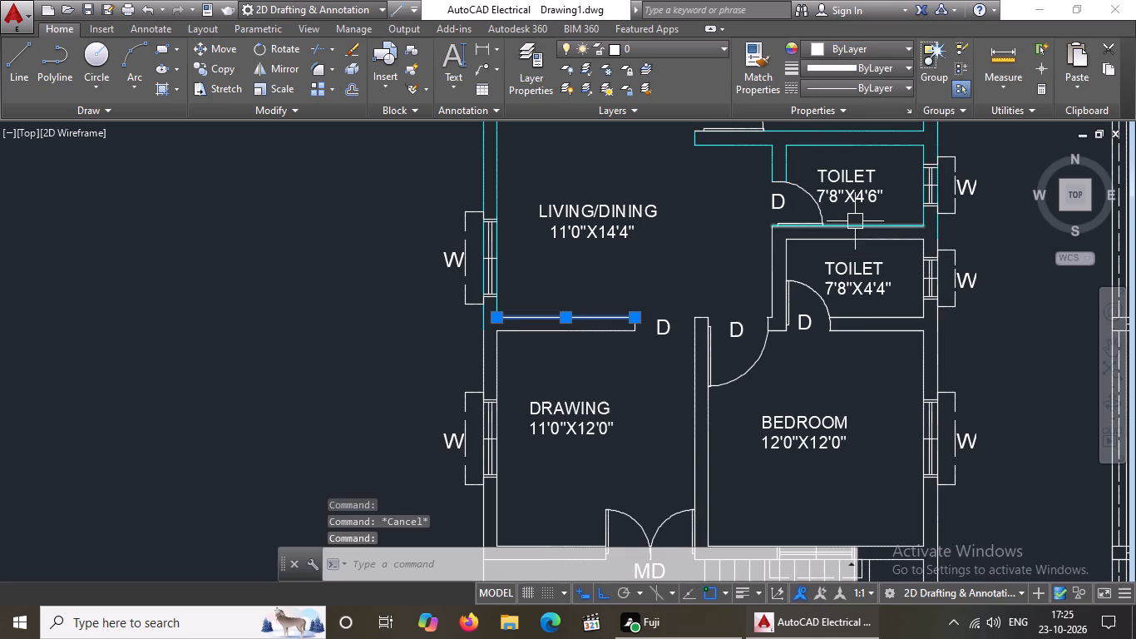
pyautogui.click(881, 50)
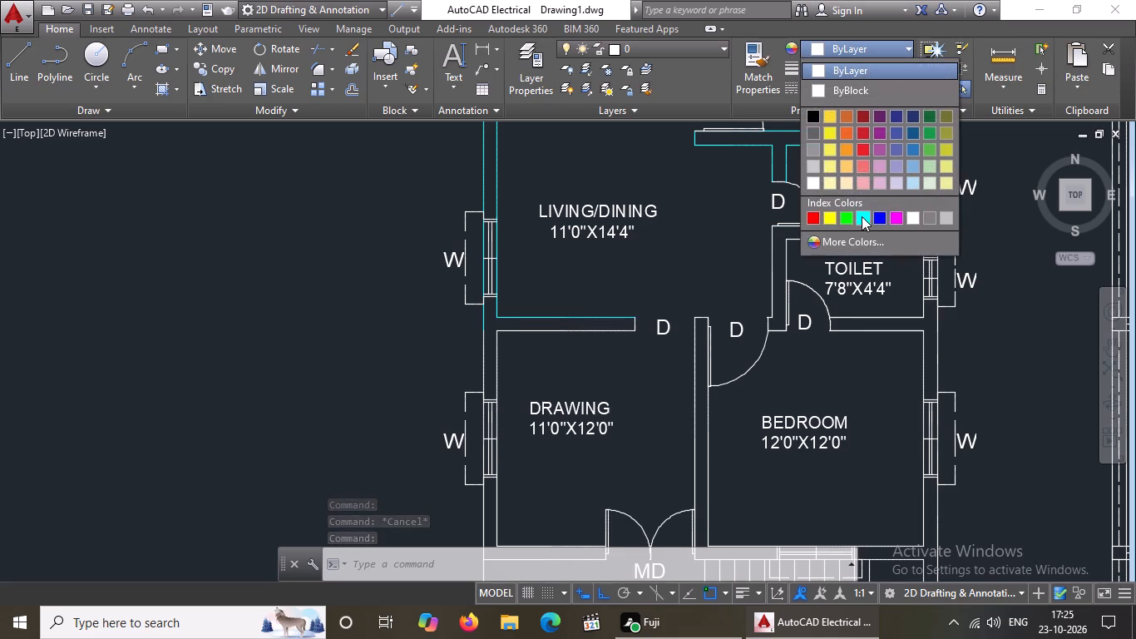
pyautogui.click(862, 216)
pyautogui.press('Escape')
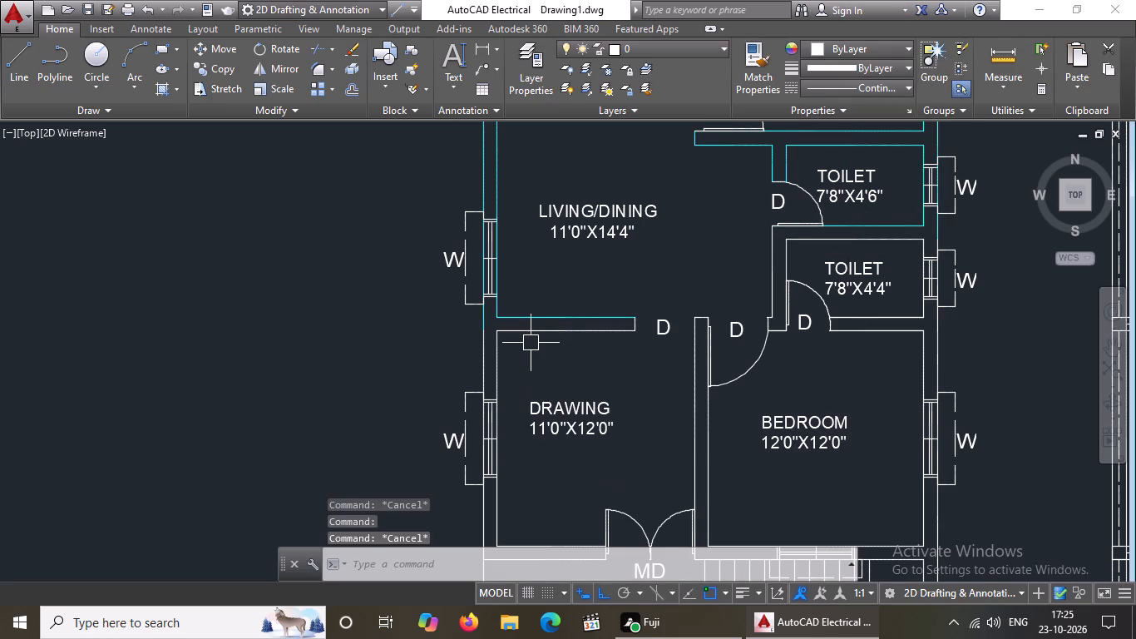
# Set the drawing-side line and door-end line of the wall between the living/dining and drawing rooms to cyan.
pyautogui.moveTo(419, 310); pyautogui.dragTo(427, 314)
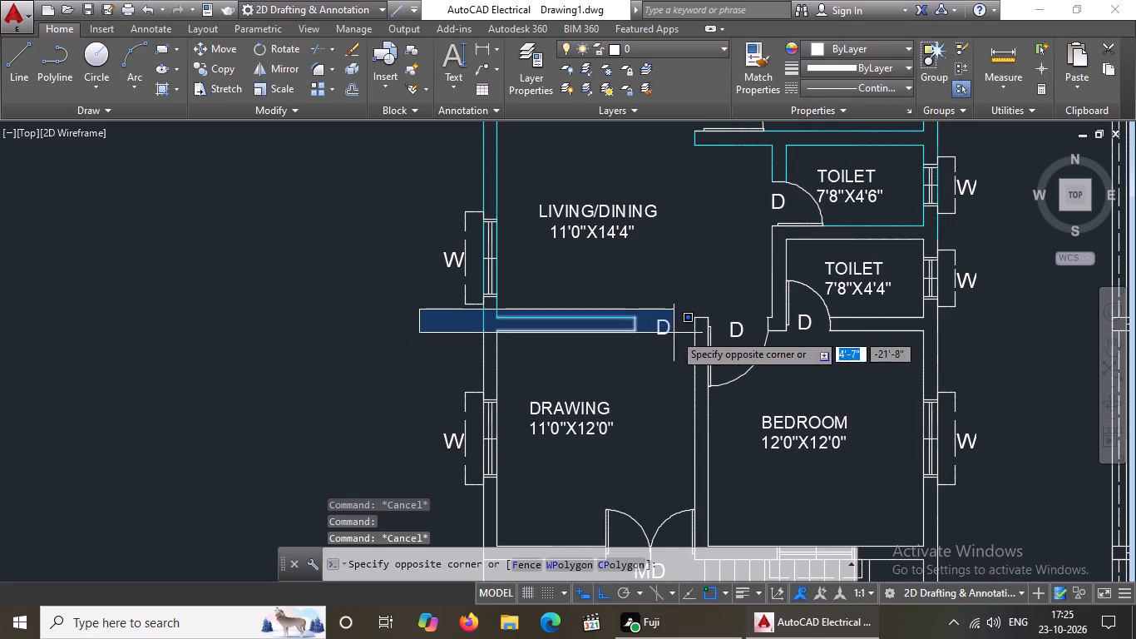
pyautogui.click(655, 351)
pyautogui.moveTo(866, 49); pyautogui.dragTo(866, 57)
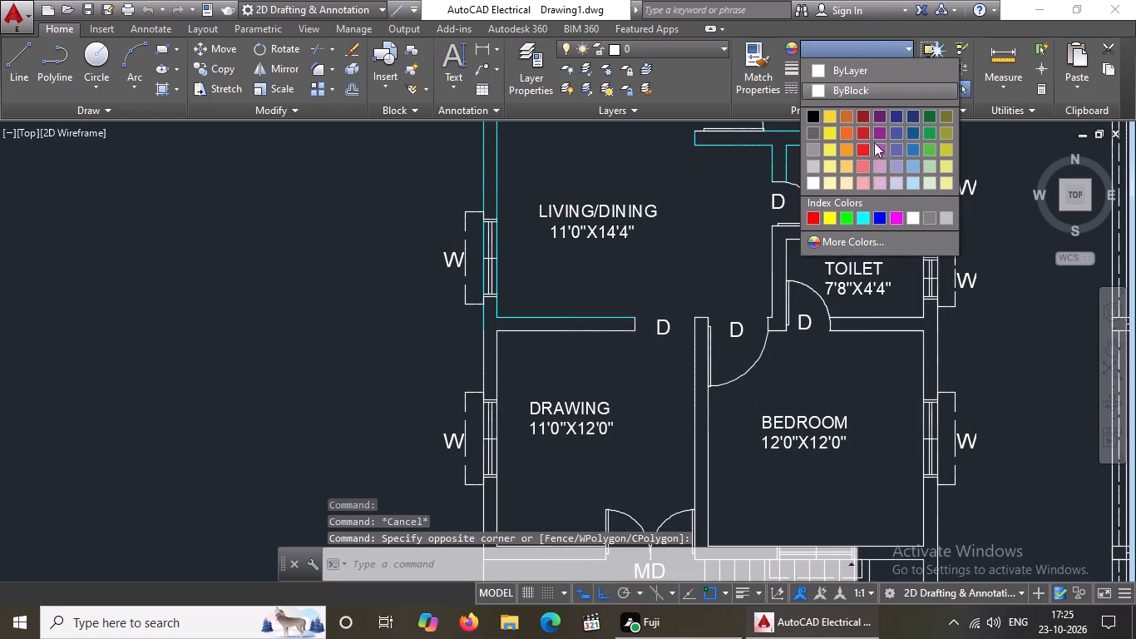
pyautogui.click(857, 218)
pyautogui.press('Escape')
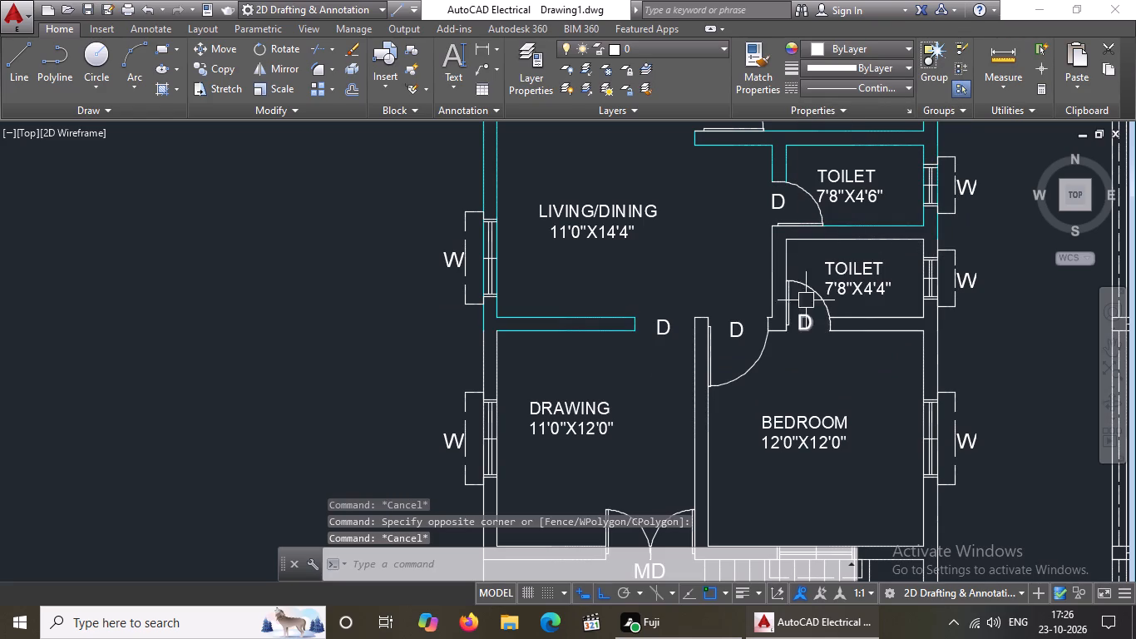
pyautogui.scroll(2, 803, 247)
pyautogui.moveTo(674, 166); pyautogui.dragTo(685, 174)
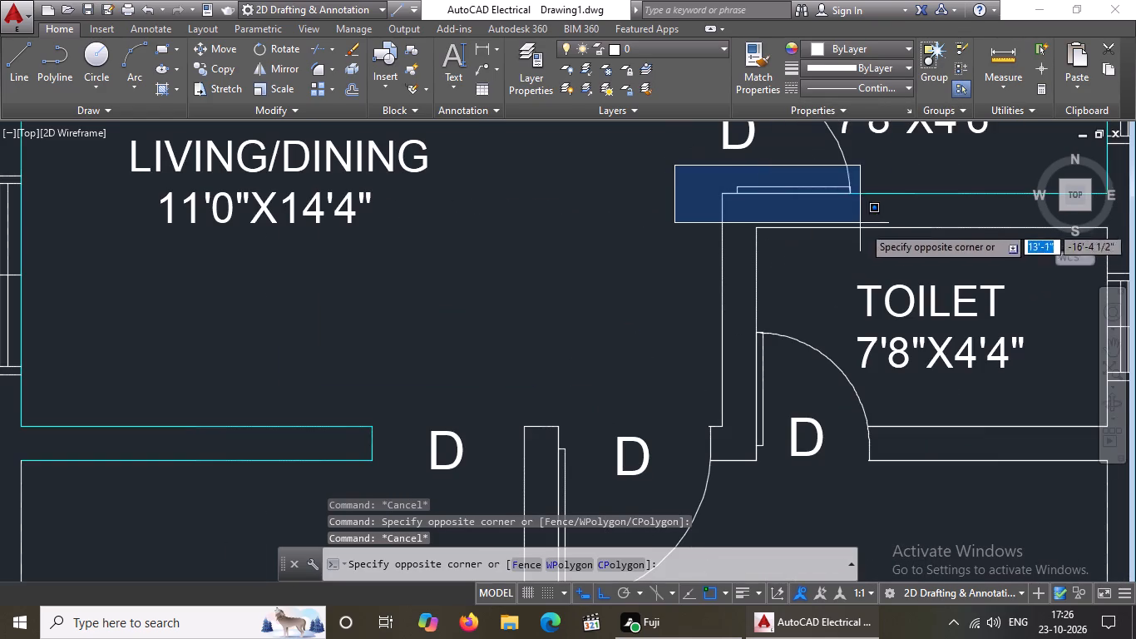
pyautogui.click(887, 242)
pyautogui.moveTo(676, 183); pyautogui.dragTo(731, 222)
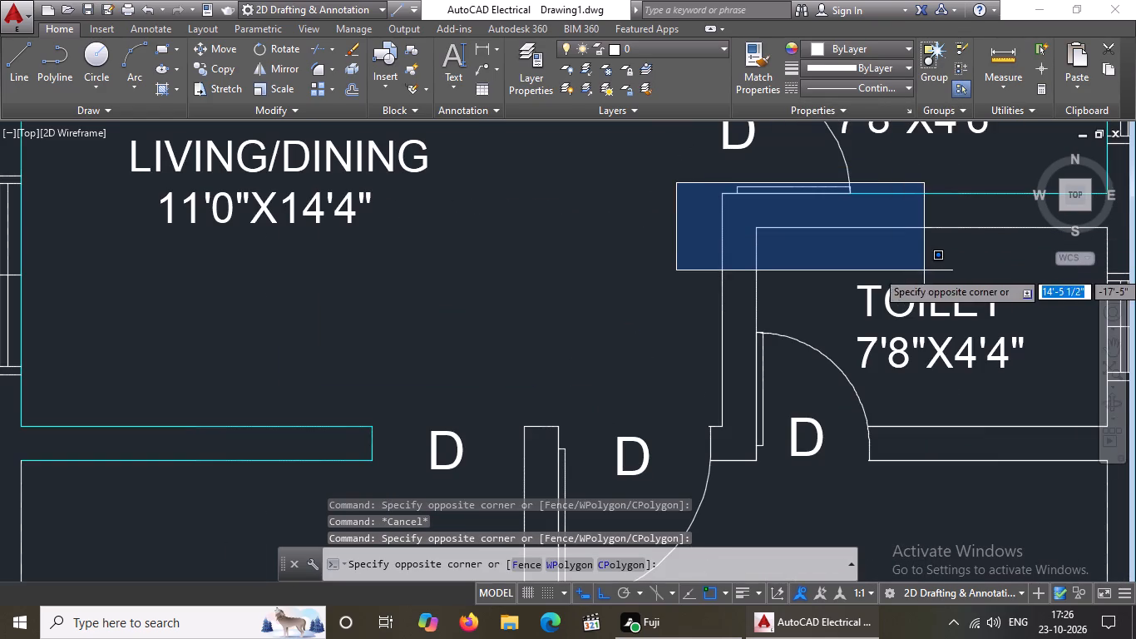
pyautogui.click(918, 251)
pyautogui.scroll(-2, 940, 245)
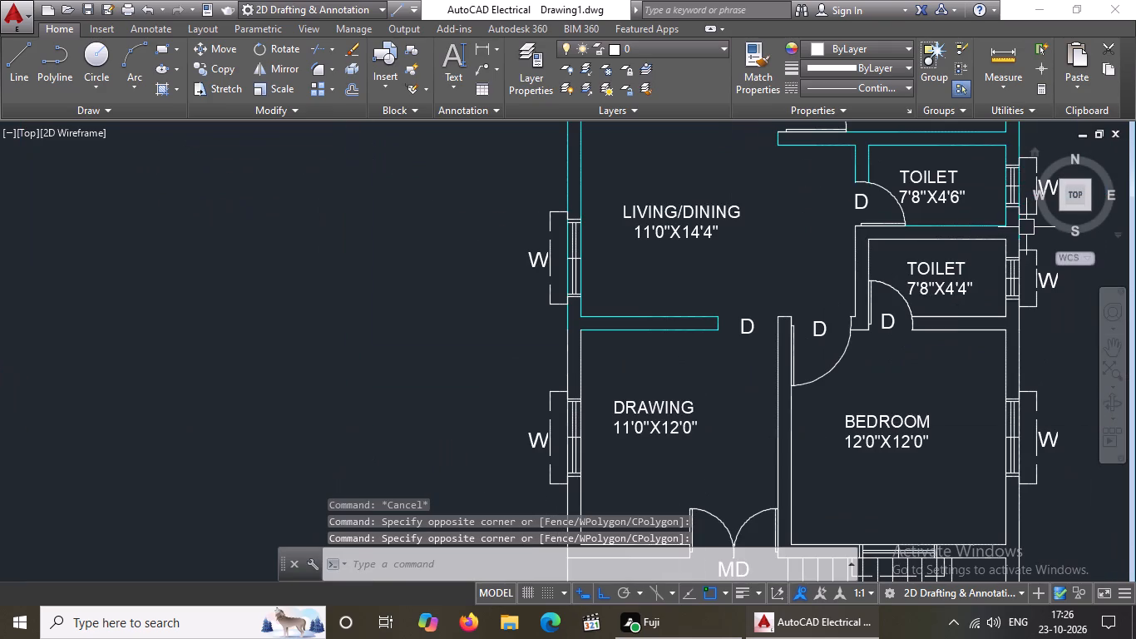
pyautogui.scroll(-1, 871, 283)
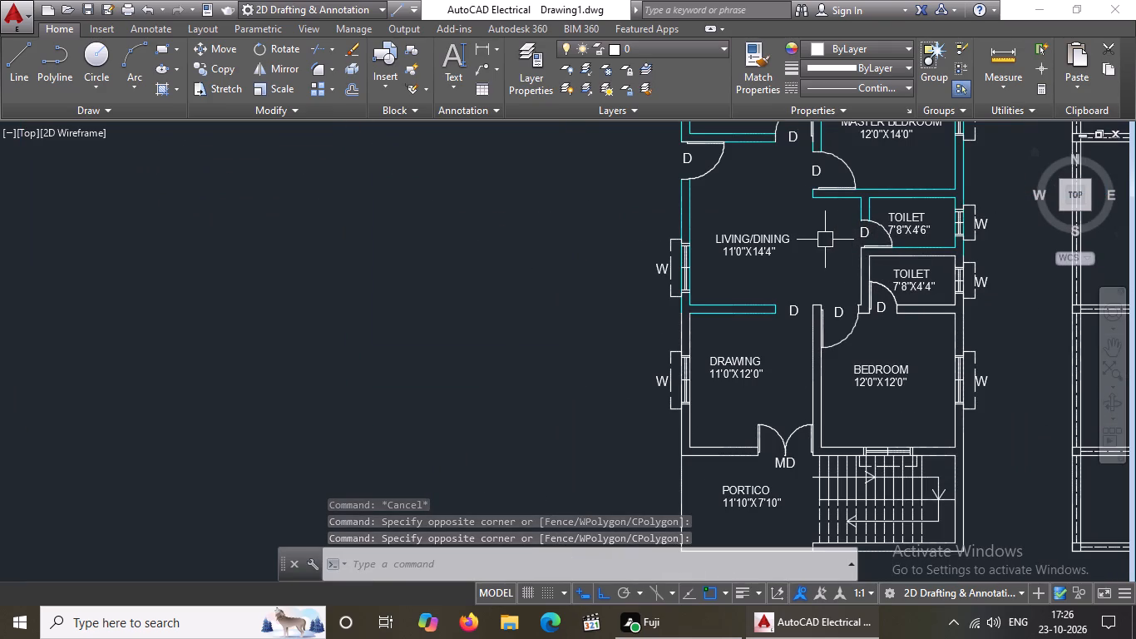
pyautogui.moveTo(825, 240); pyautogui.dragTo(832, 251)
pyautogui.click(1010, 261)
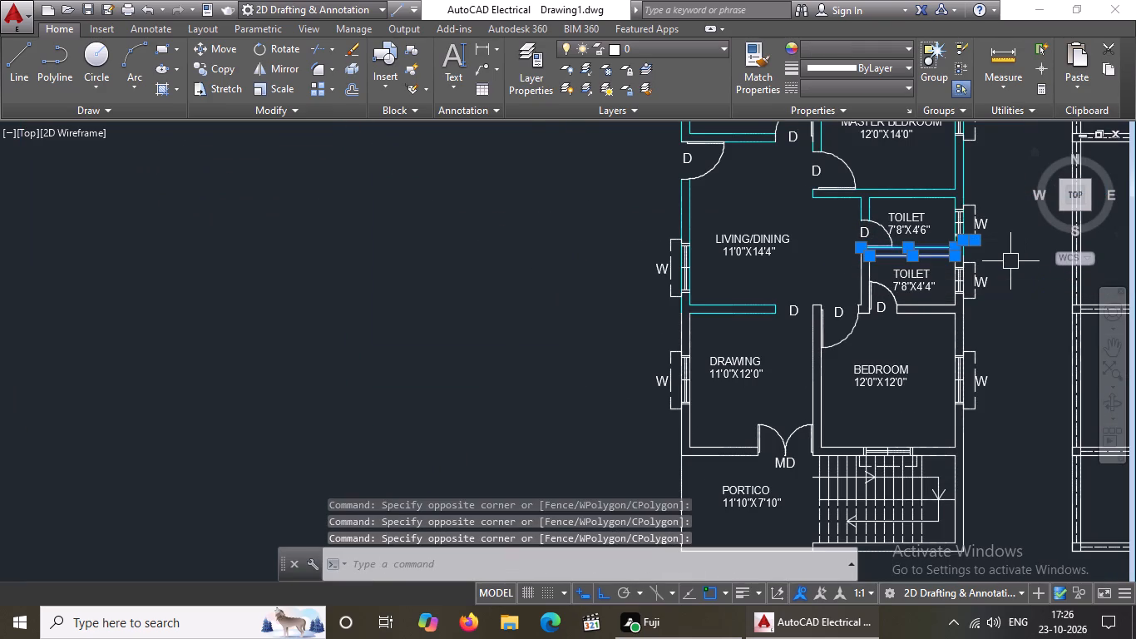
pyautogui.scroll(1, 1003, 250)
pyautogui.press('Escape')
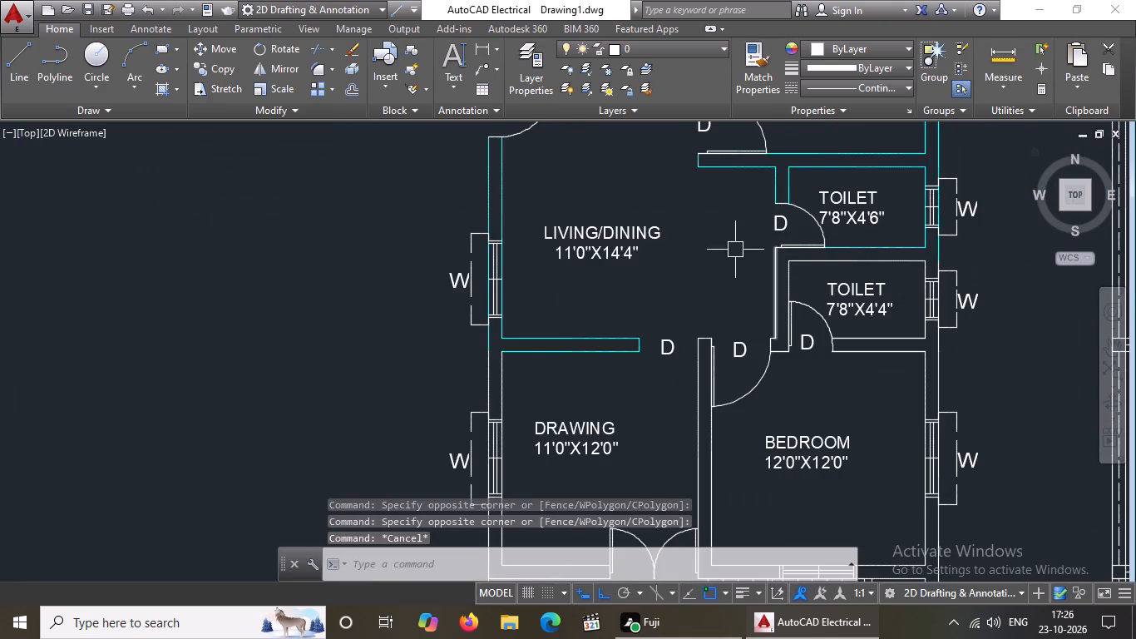
# Set both lines of the wall between the 7'8"X4'6" and 7'8"X4'4" toilets to cyan.
pyautogui.click(728, 245)
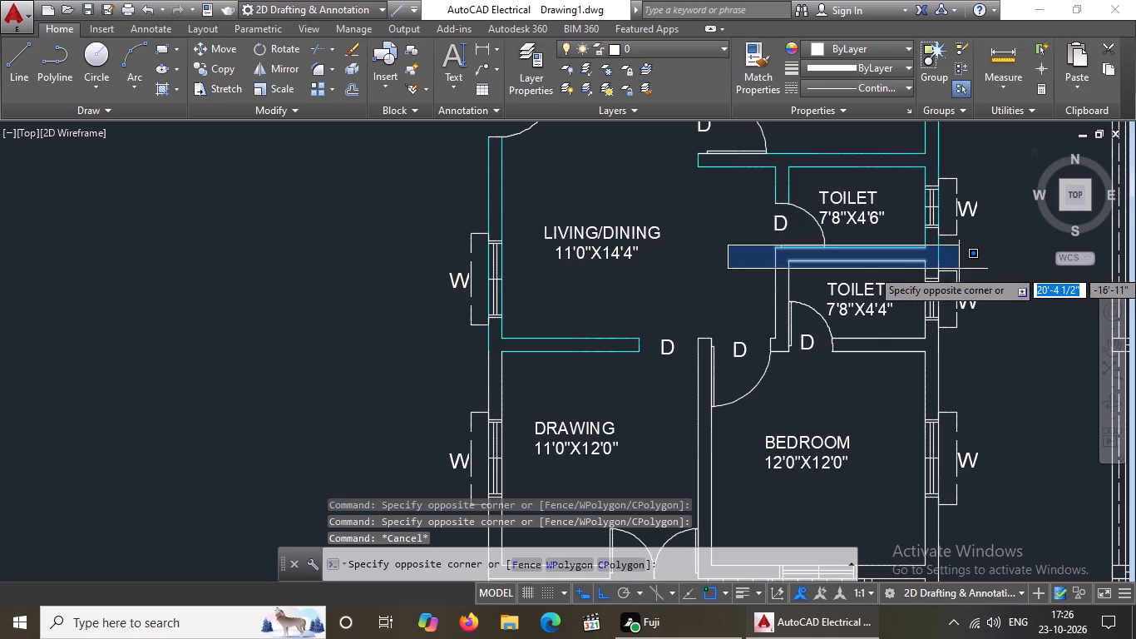
pyautogui.click(959, 269)
pyautogui.click(862, 50)
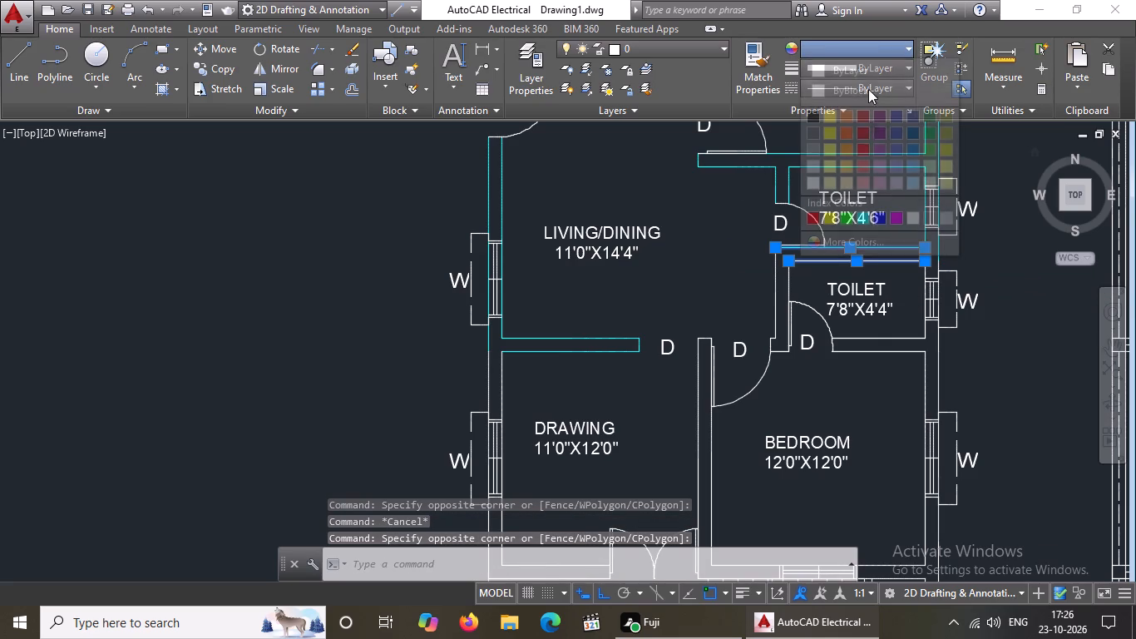
pyautogui.moveTo(862, 217); pyautogui.dragTo(864, 227)
pyautogui.press('Escape')
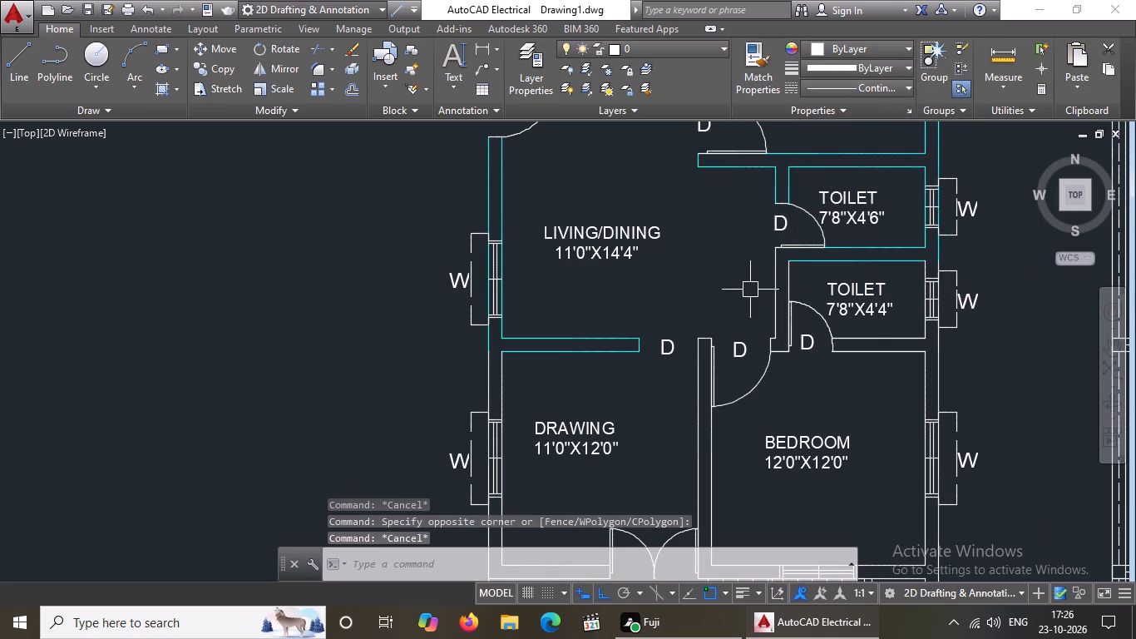
# Set the outer and inner lines of the 7'8"X4'4" toilet's west wall to cyan.
pyautogui.click(777, 285)
pyautogui.click(852, 52)
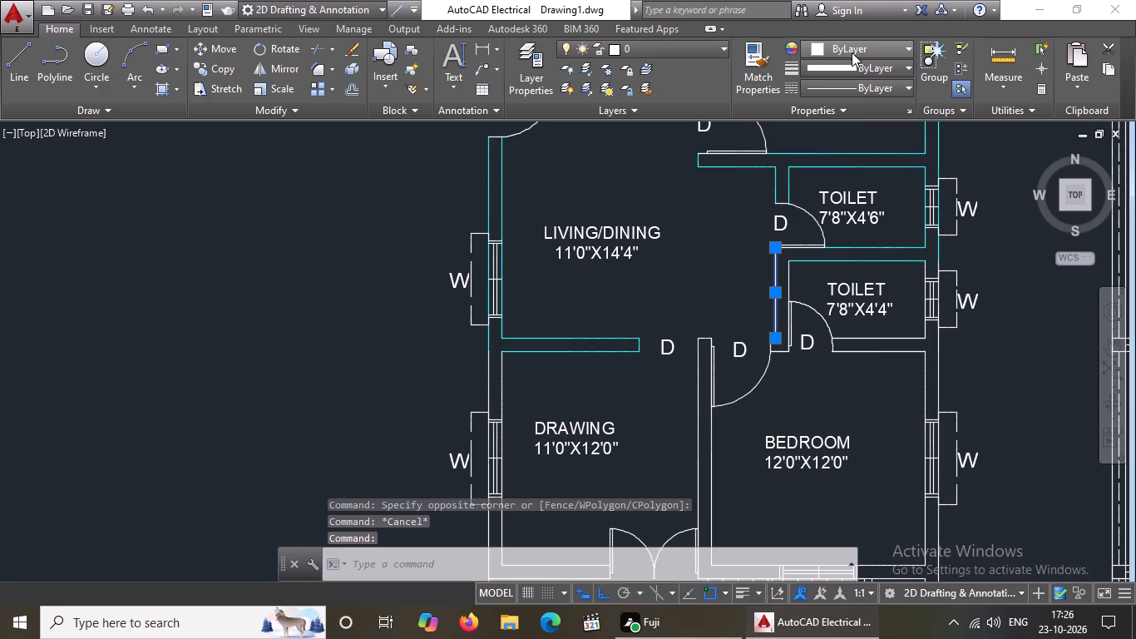
pyautogui.click(859, 219)
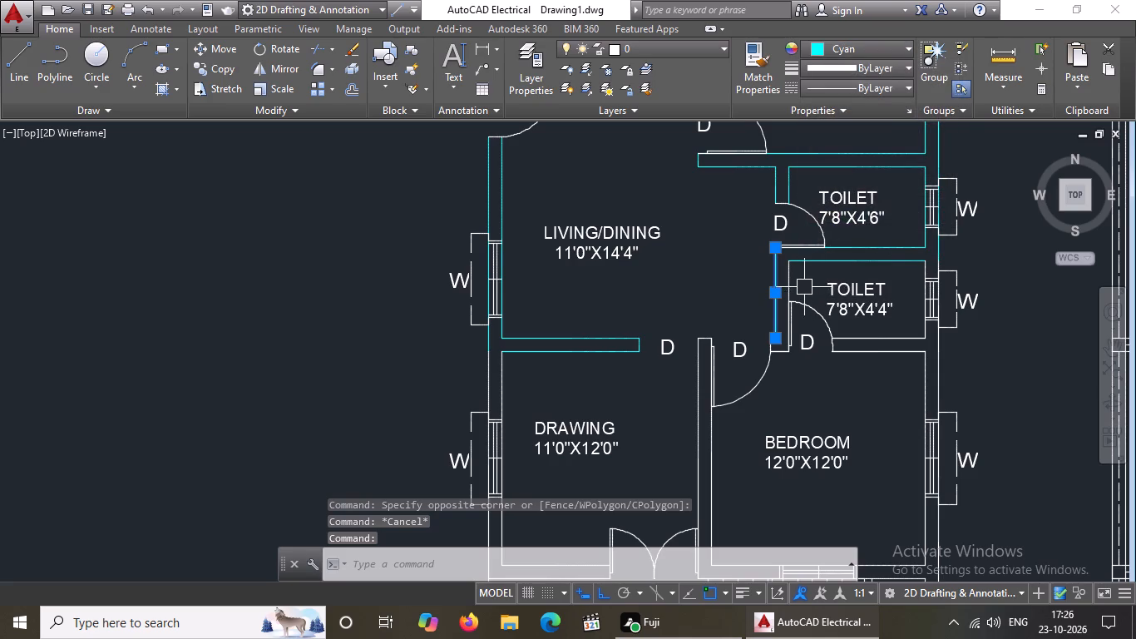
pyautogui.click(793, 280)
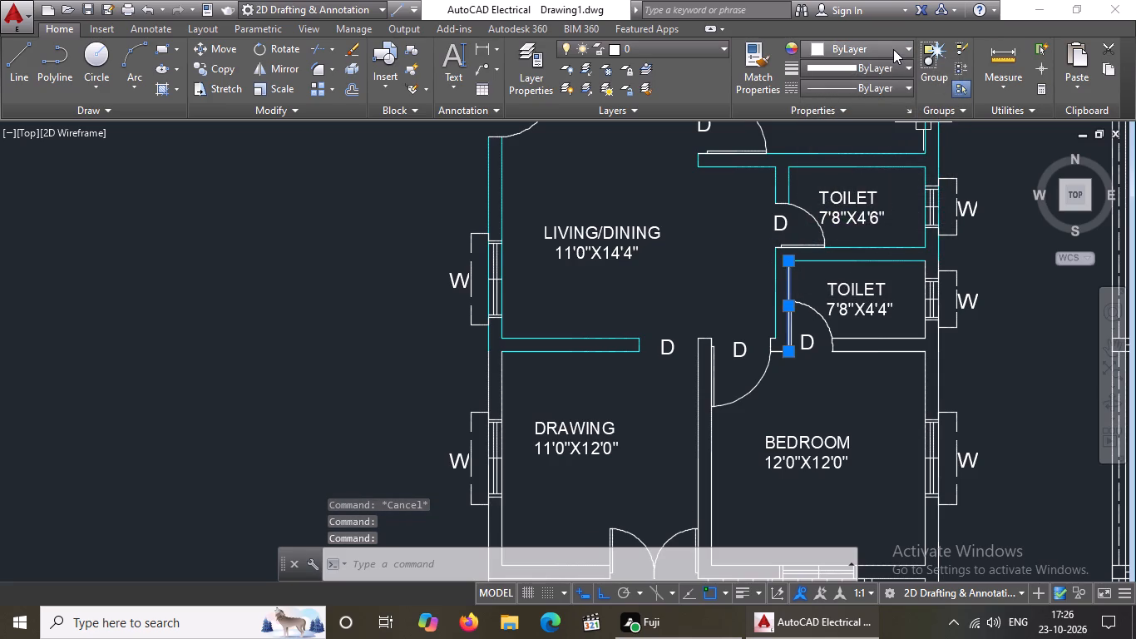
pyautogui.click(893, 48)
pyautogui.click(866, 218)
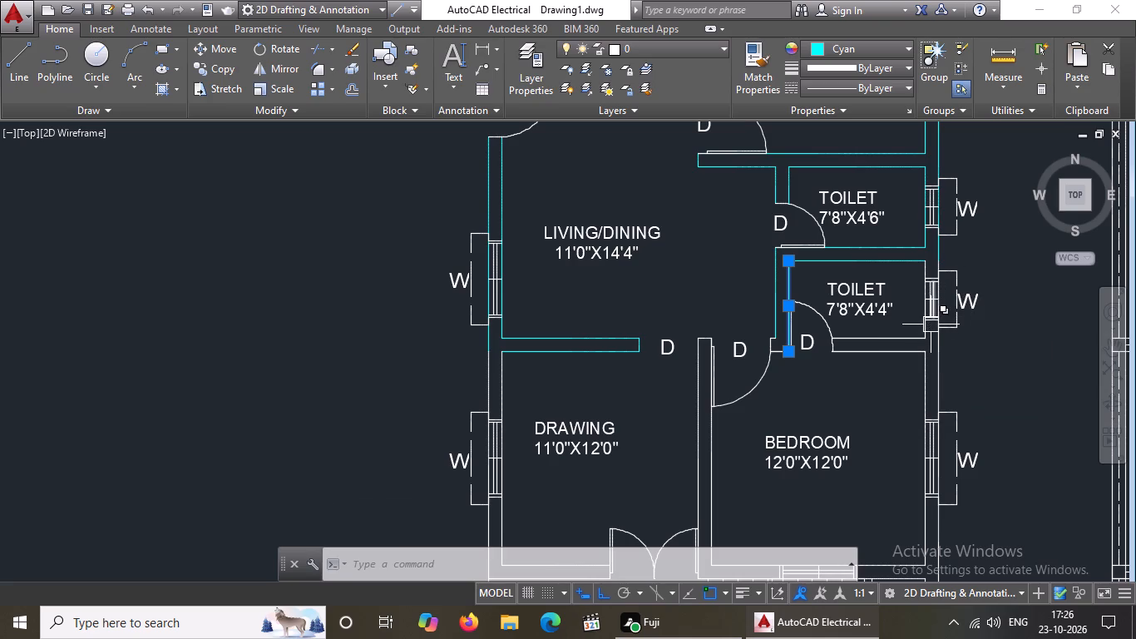
# Set the inner and outer lines of the 7'8"X4'4" toilet's east wall to cyan.
pyautogui.scroll(2, 931, 326)
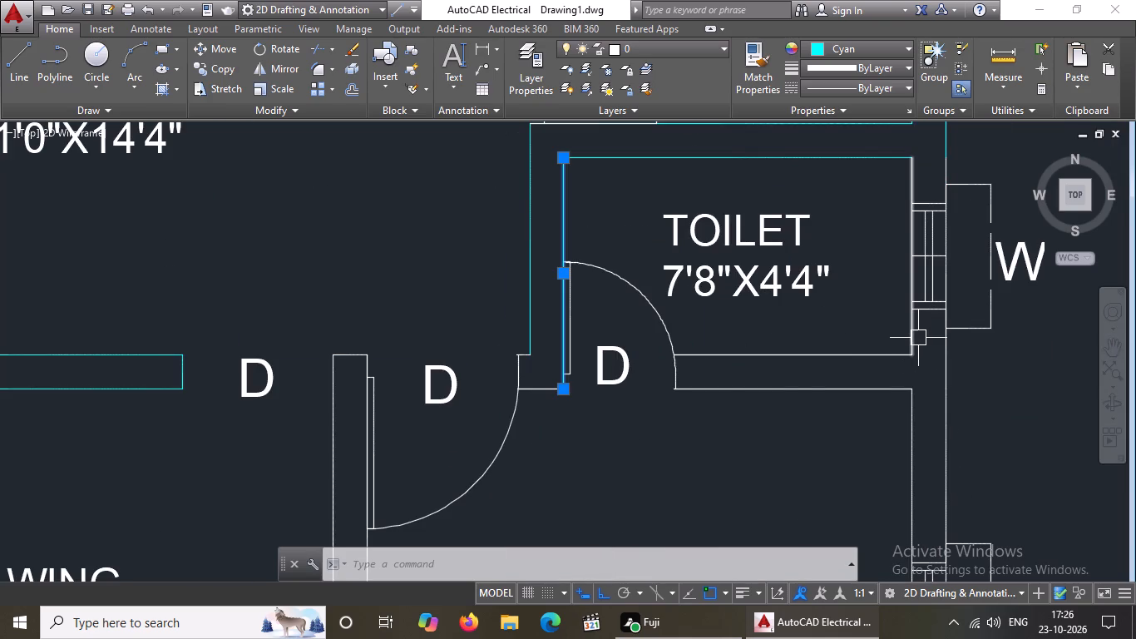
pyautogui.click(911, 339)
pyautogui.moveTo(871, 51); pyautogui.dragTo(874, 61)
pyautogui.moveTo(835, 45); pyautogui.dragTo(843, 62)
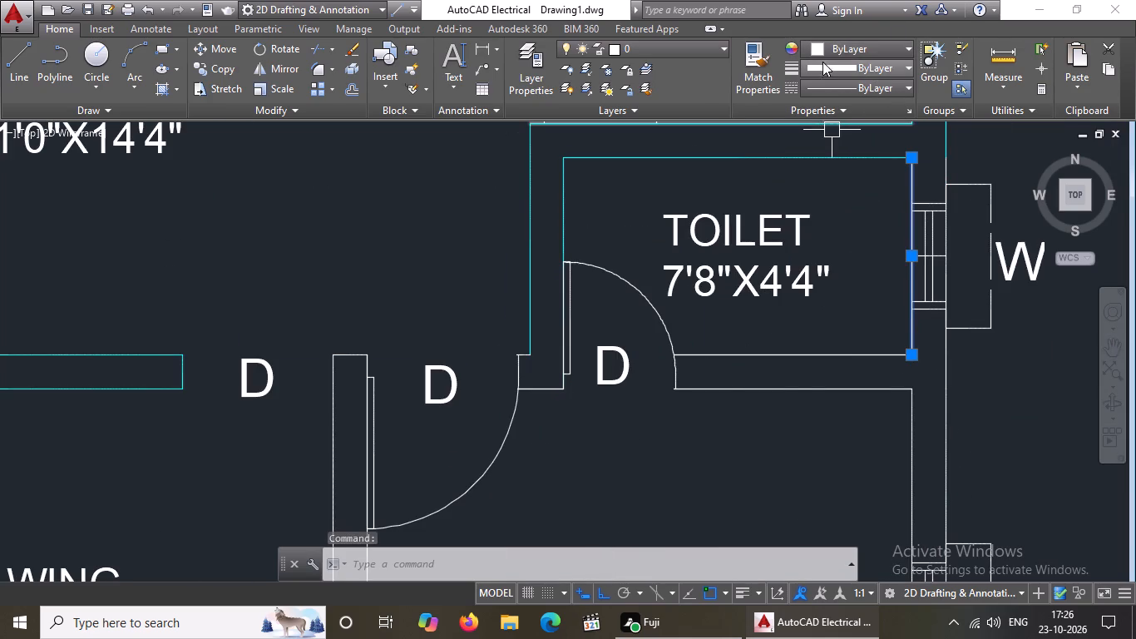
pyautogui.click(835, 42)
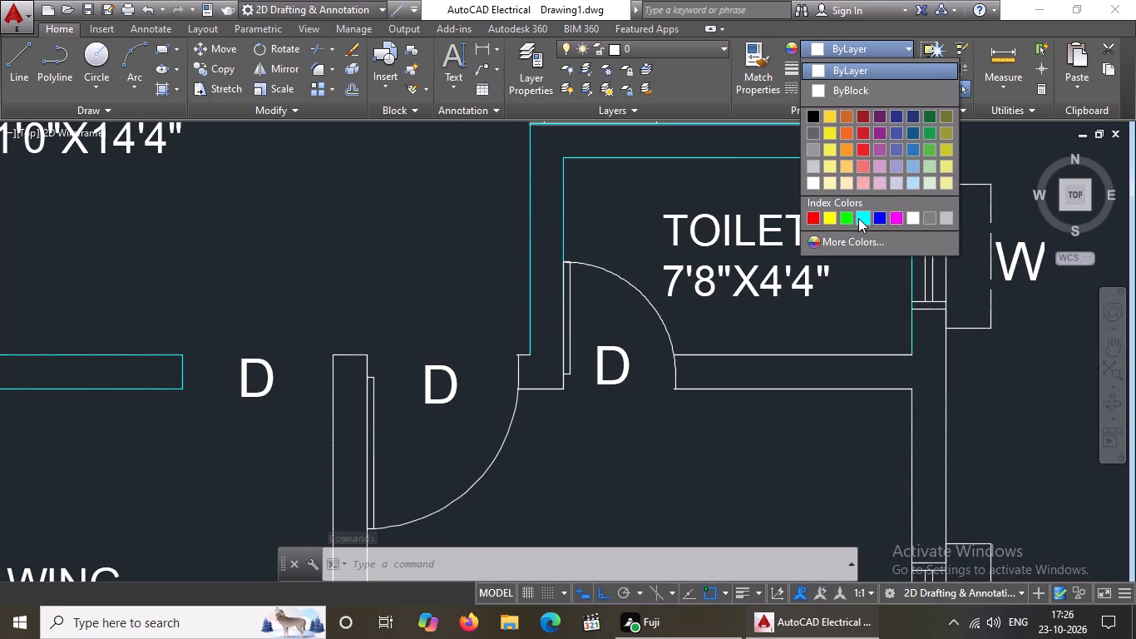
pyautogui.click(858, 218)
pyautogui.press('Escape')
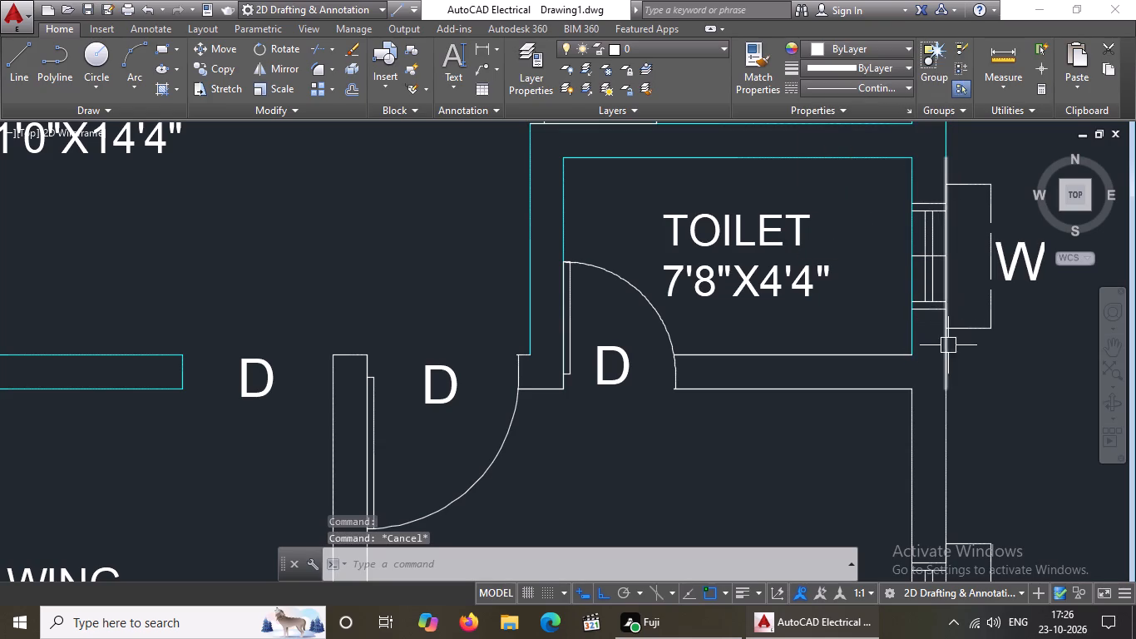
pyautogui.click(949, 349)
pyautogui.moveTo(868, 44); pyautogui.dragTo(870, 62)
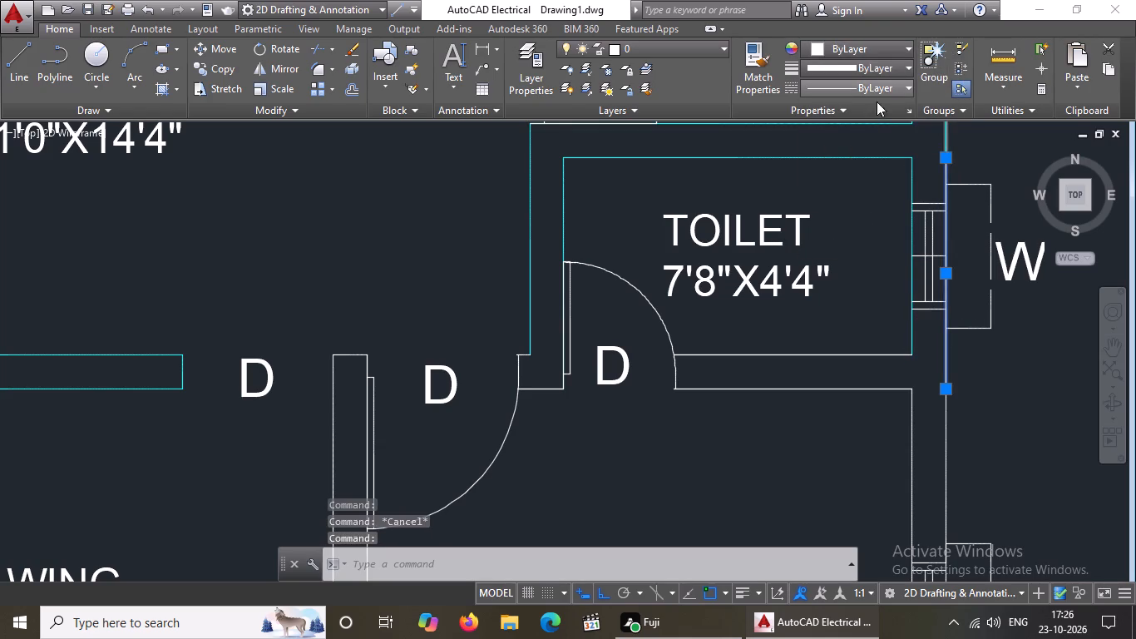
pyautogui.moveTo(818, 43); pyautogui.dragTo(822, 55)
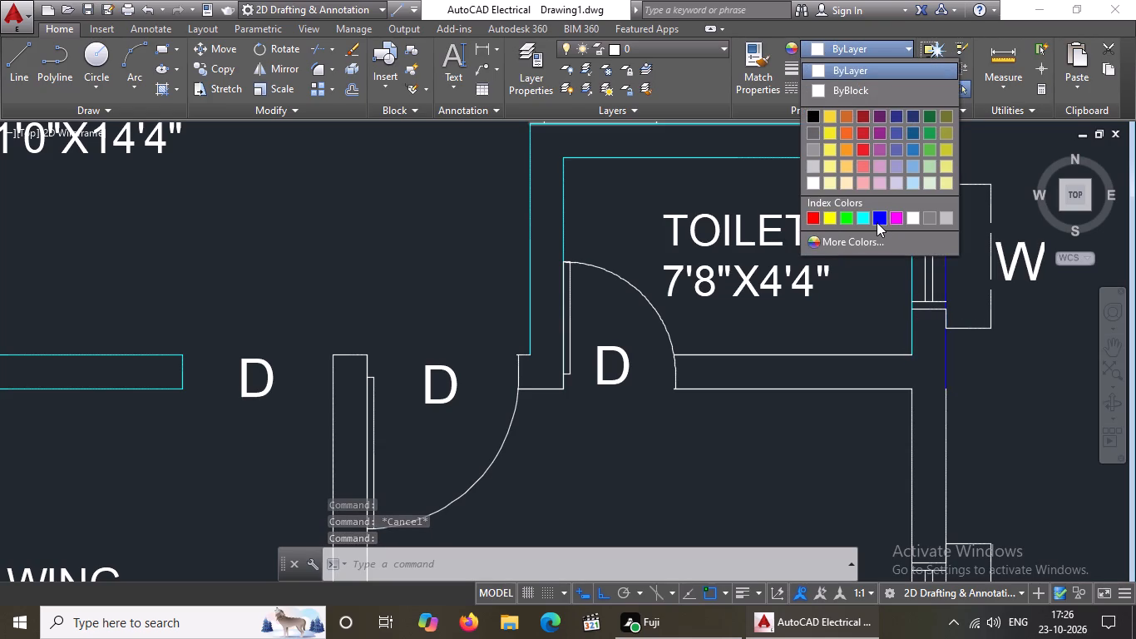
pyautogui.click(860, 211)
pyautogui.scroll(-3, 864, 286)
pyautogui.press('Escape')
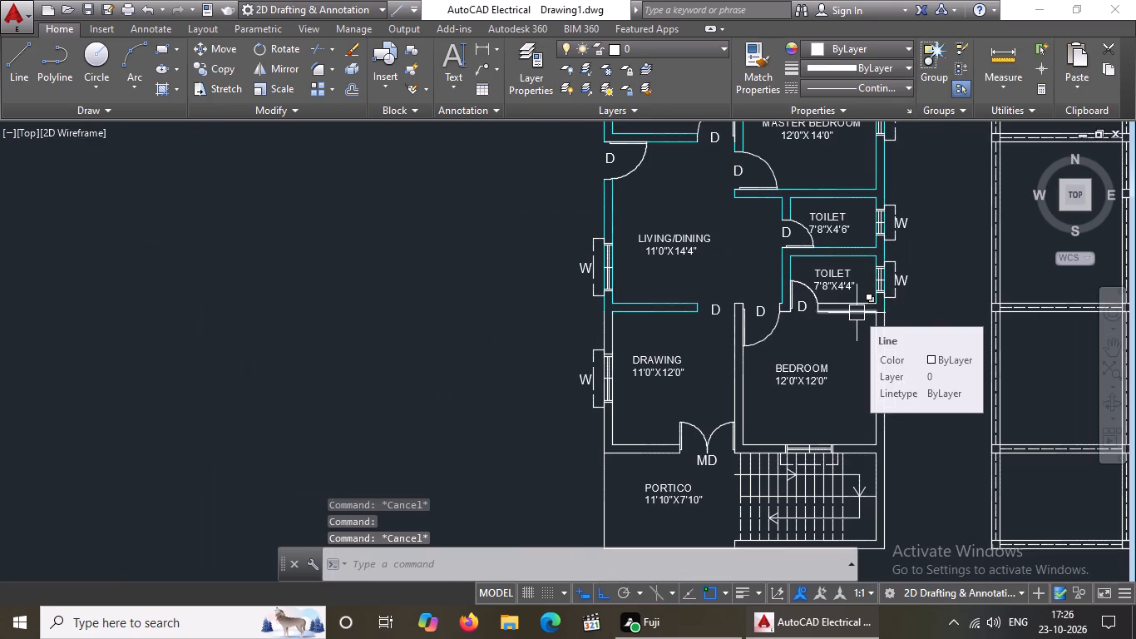
# Set both lines of the wall between the 7'8"X4'4" toilet and the bedroom, east of the toilet door, to cyan.
pyautogui.scroll(2, 881, 290)
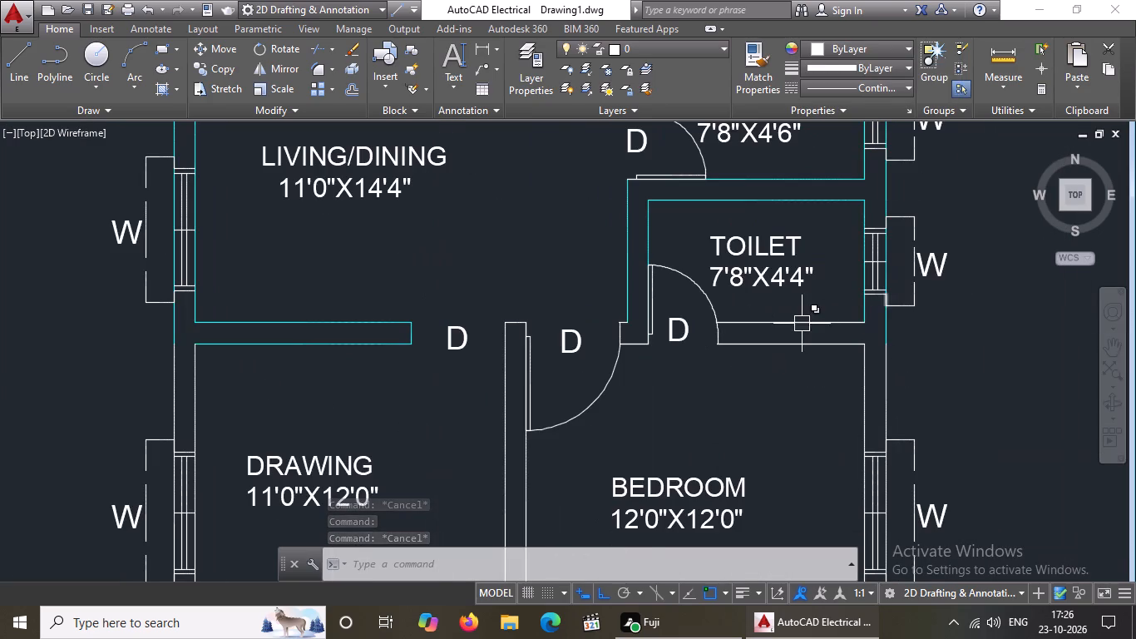
pyautogui.click(799, 325)
pyautogui.click(879, 44)
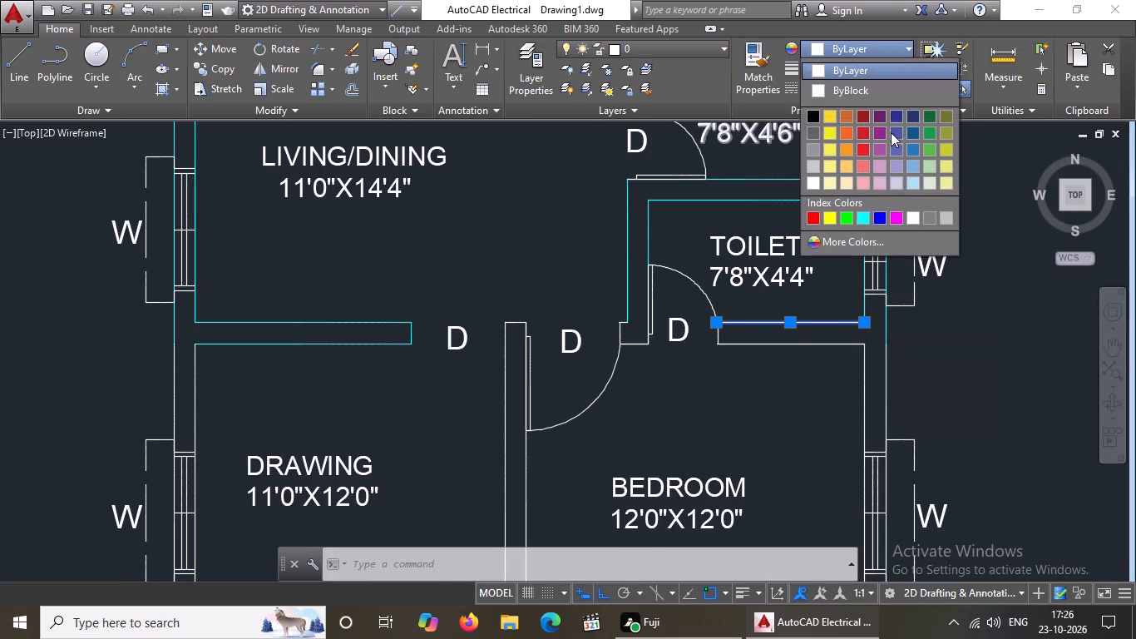
pyautogui.click(861, 220)
pyautogui.press('Escape')
pyautogui.press('`')
pyautogui.press('Escape')
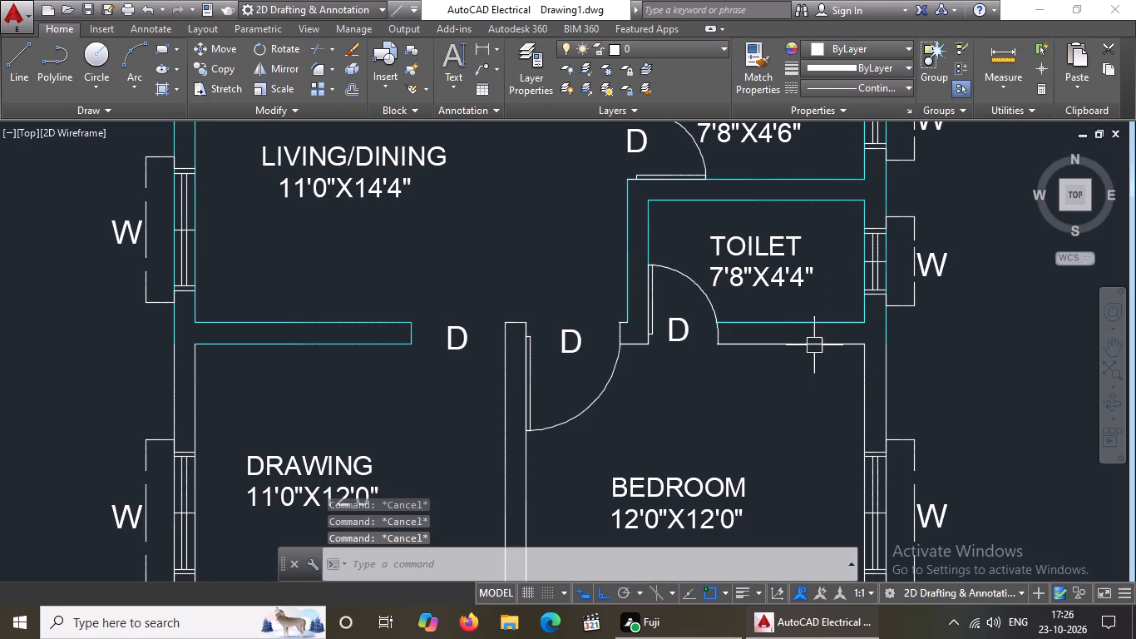
pyautogui.click(812, 343)
pyautogui.click(874, 50)
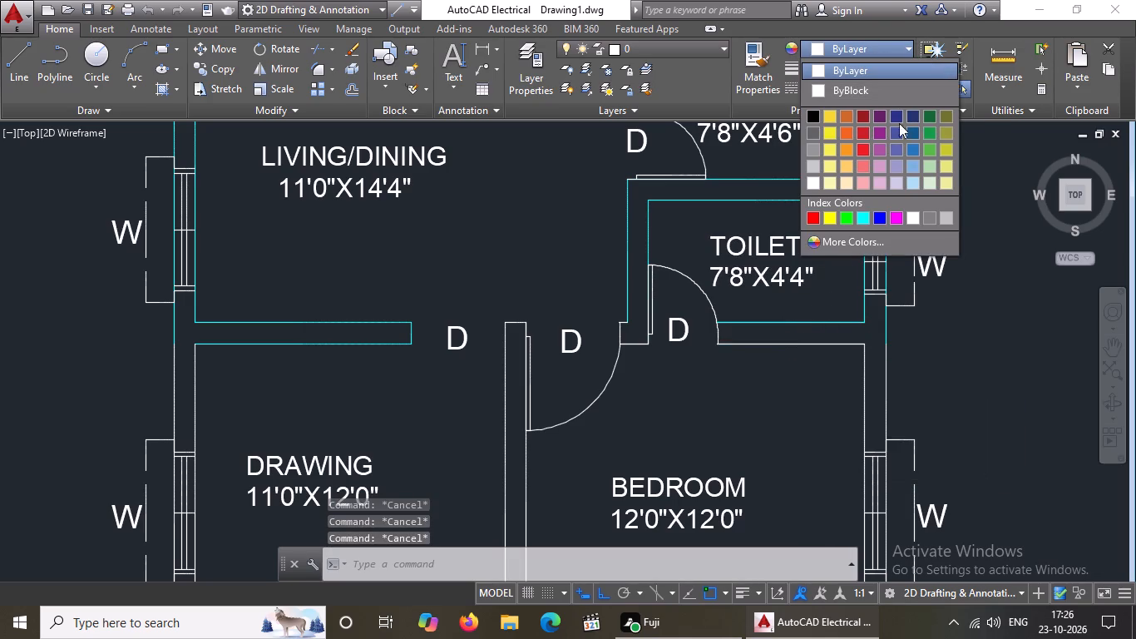
pyautogui.click(861, 219)
pyautogui.press('Escape')
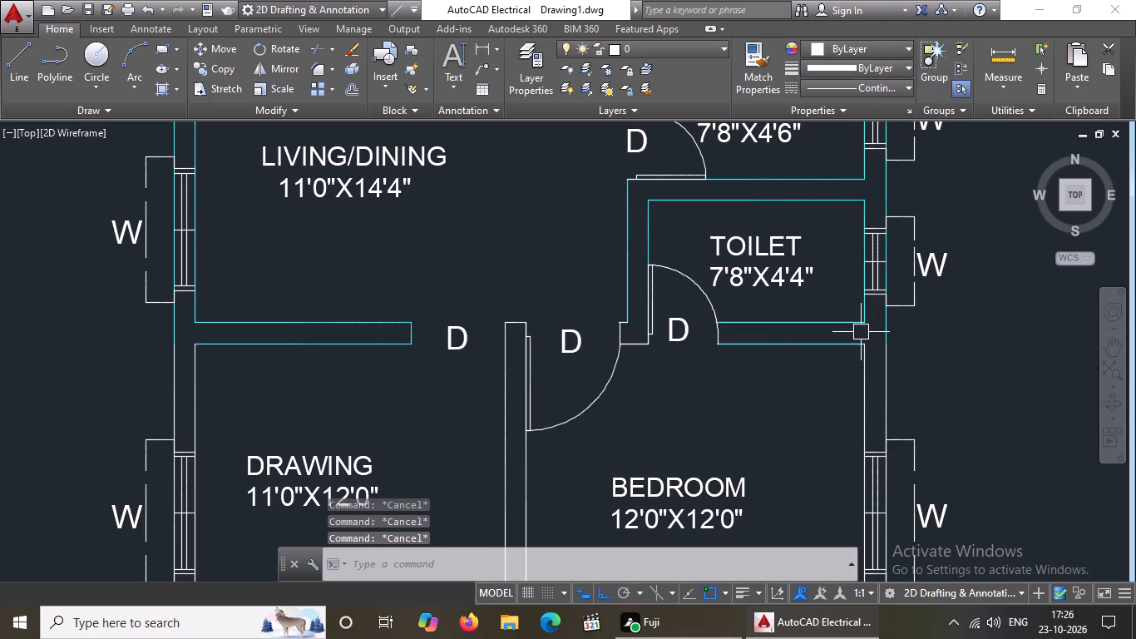
# Set the outer and inner lines of the 12'0"X12'0" bedroom's east wall to cyan.
pyautogui.click(887, 370)
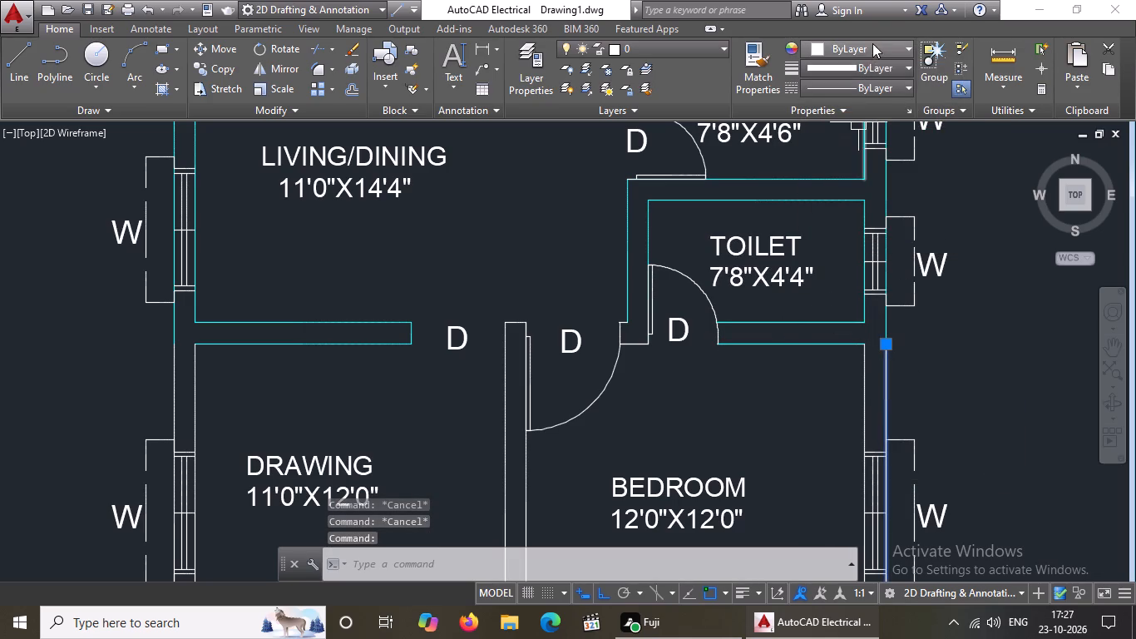
pyautogui.click(872, 42)
pyautogui.click(862, 215)
pyautogui.press('Escape')
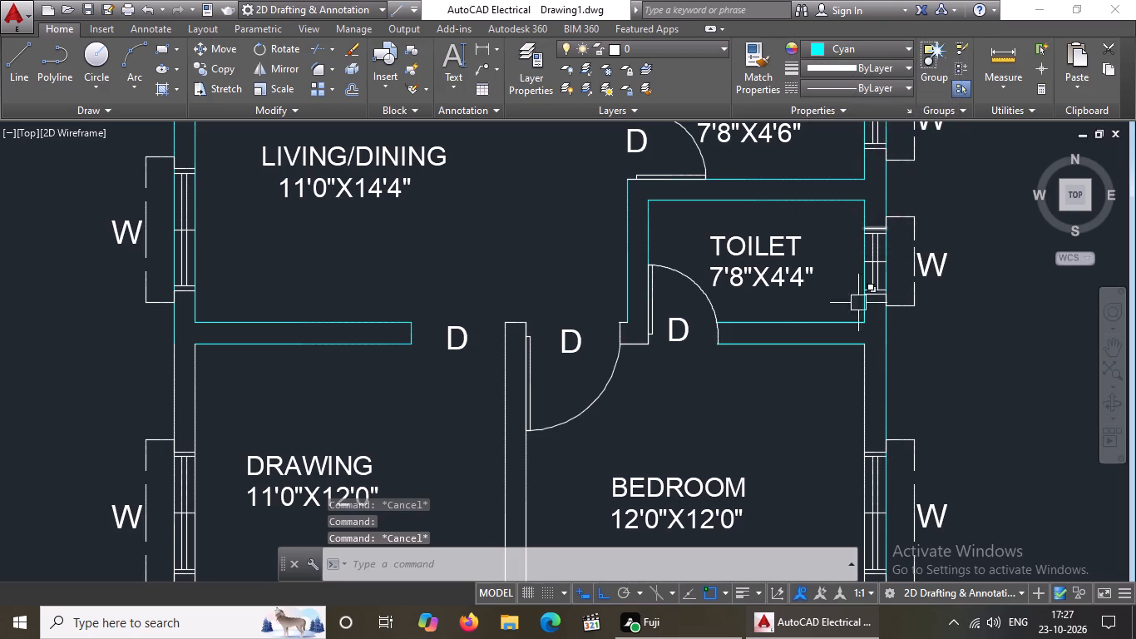
pyautogui.click(859, 409)
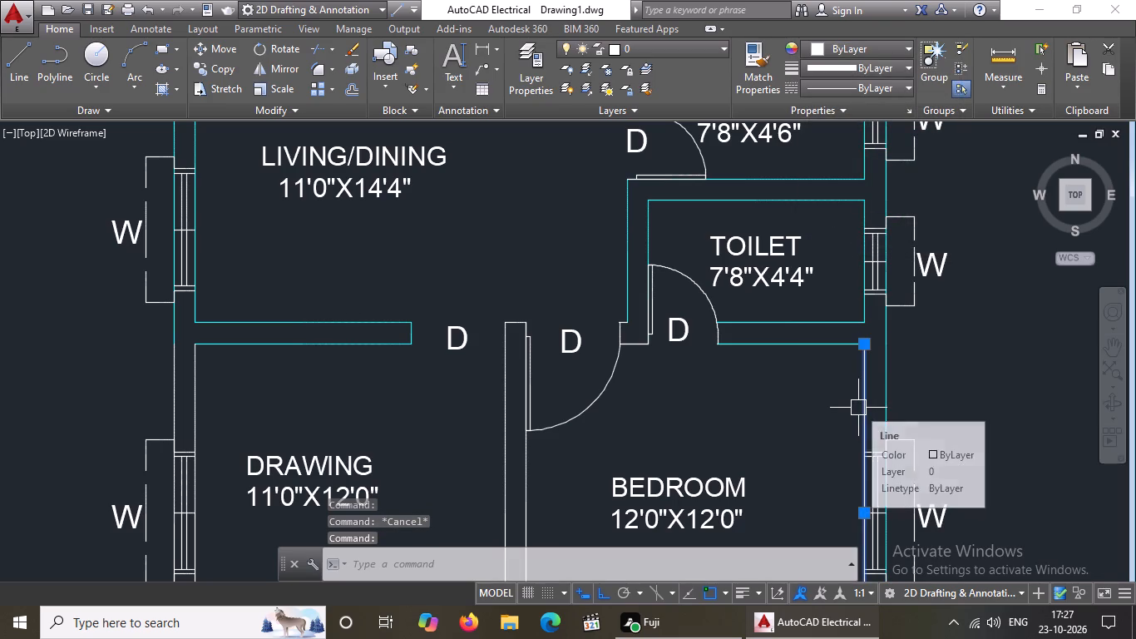
pyautogui.click(839, 48)
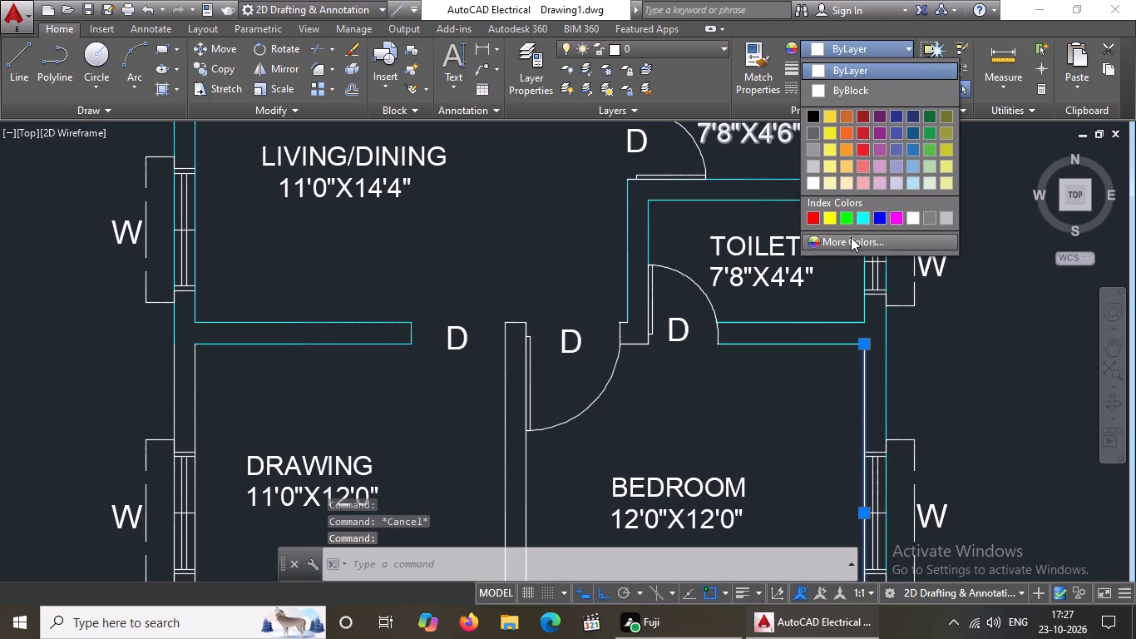
pyautogui.click(861, 215)
pyautogui.press('Escape')
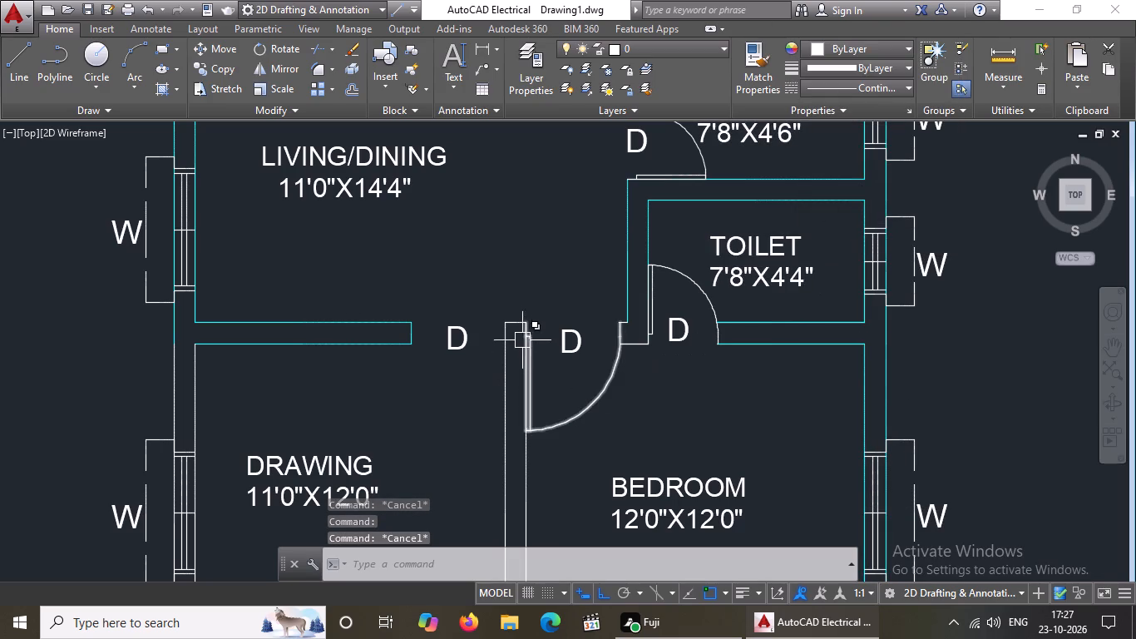
# Set the short line closing the north end of the wall between the drawing room and bedroom to cyan.
pyautogui.moveTo(491, 294); pyautogui.dragTo(497, 311)
pyautogui.click(538, 372)
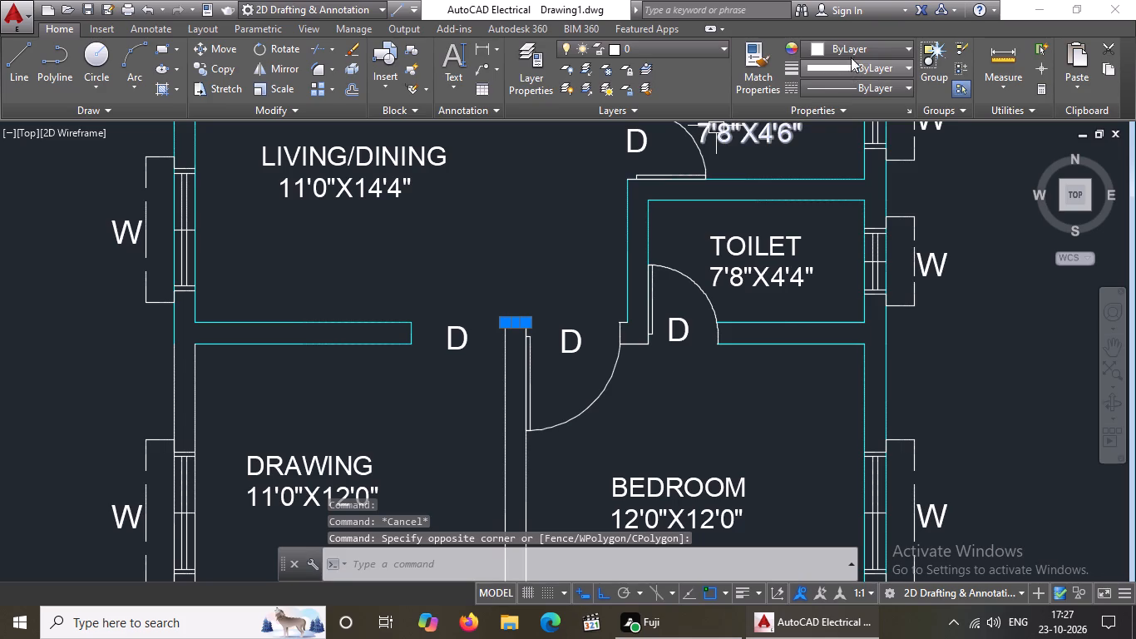
pyautogui.moveTo(853, 45); pyautogui.dragTo(855, 56)
pyautogui.click(857, 214)
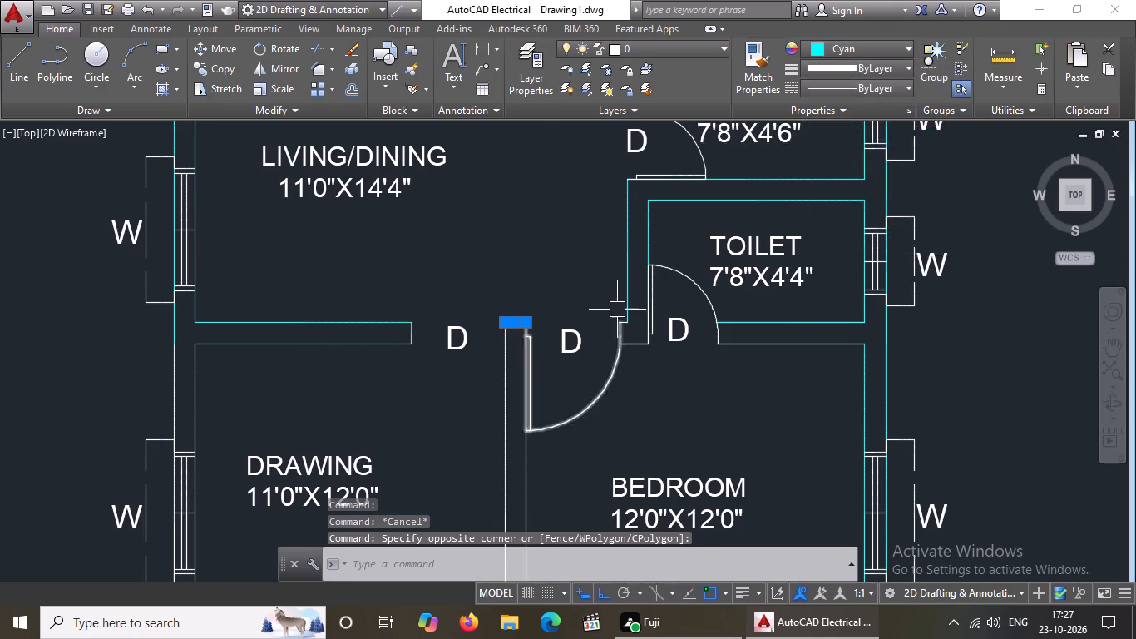
# Set the outer and inner lines of the 11'0"X12'0" drawing room's west wall to cyan.
pyautogui.scroll(-2, 617, 305)
pyautogui.press('Escape')
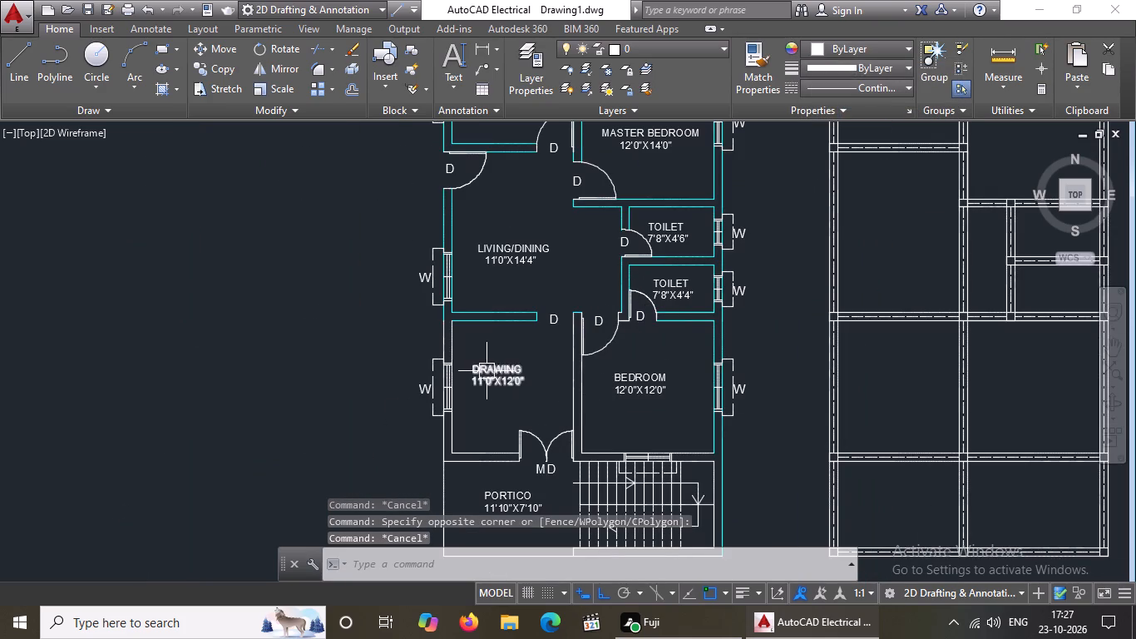
pyautogui.scroll(2, 482, 371)
pyautogui.click(373, 300)
pyautogui.moveTo(832, 43); pyautogui.dragTo(833, 53)
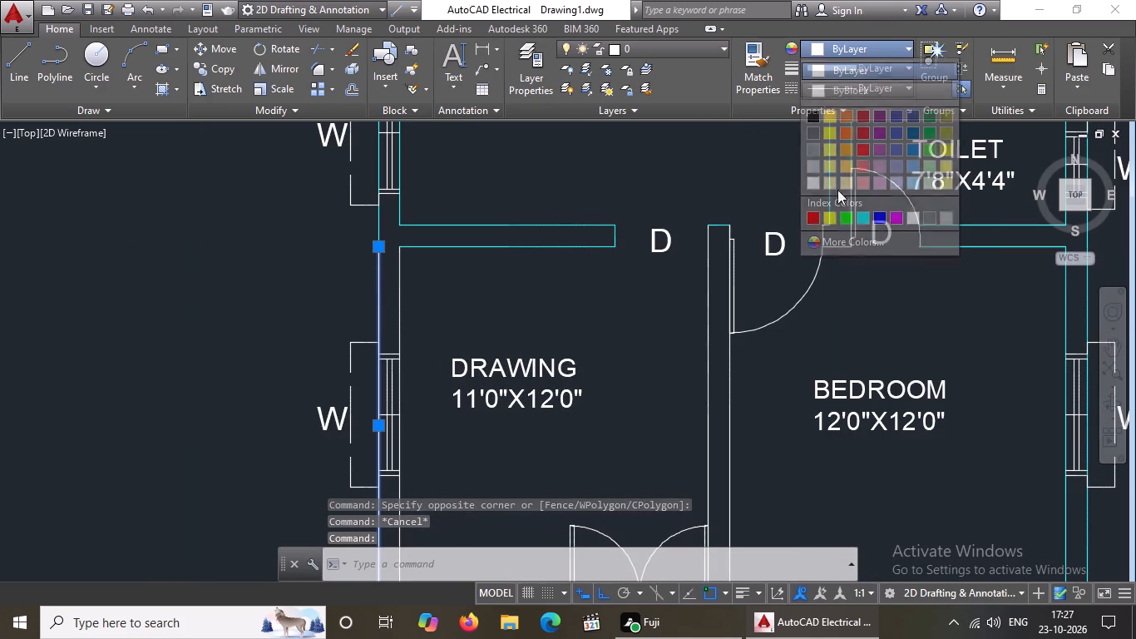
pyautogui.moveTo(861, 214); pyautogui.dragTo(868, 239)
pyautogui.press('Escape')
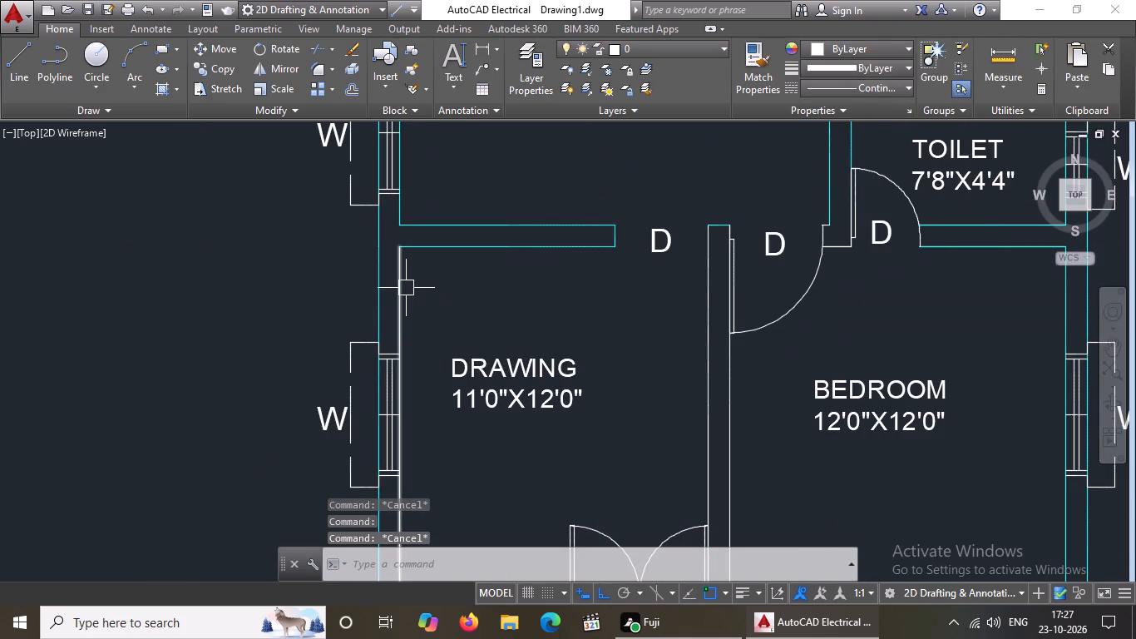
pyautogui.click(406, 288)
pyautogui.click(900, 43)
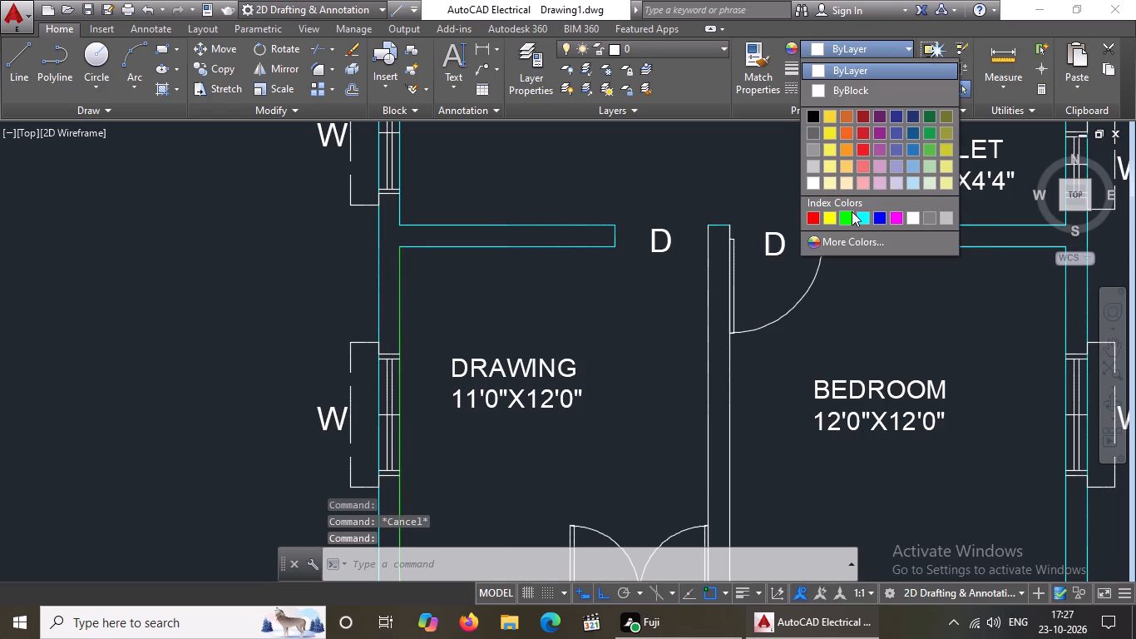
pyautogui.click(870, 213)
pyautogui.press('Escape')
# Set both long lines of the wall between the drawing room and the 12'0"X12'0" bedroom to cyan.
pyautogui.click(704, 312)
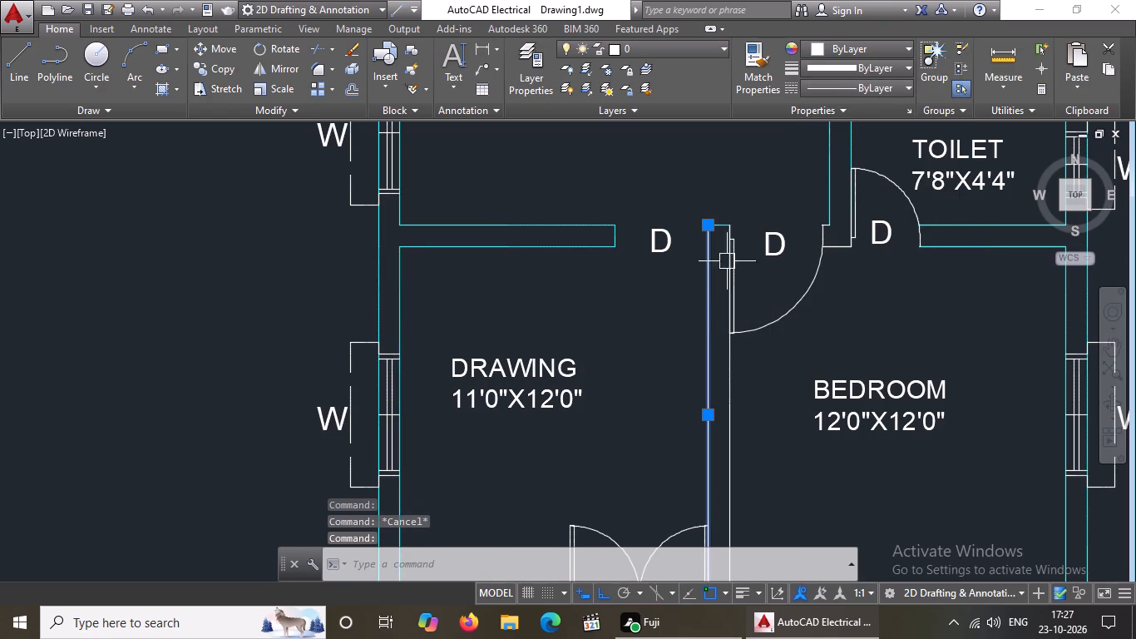
pyautogui.moveTo(844, 40); pyautogui.dragTo(847, 62)
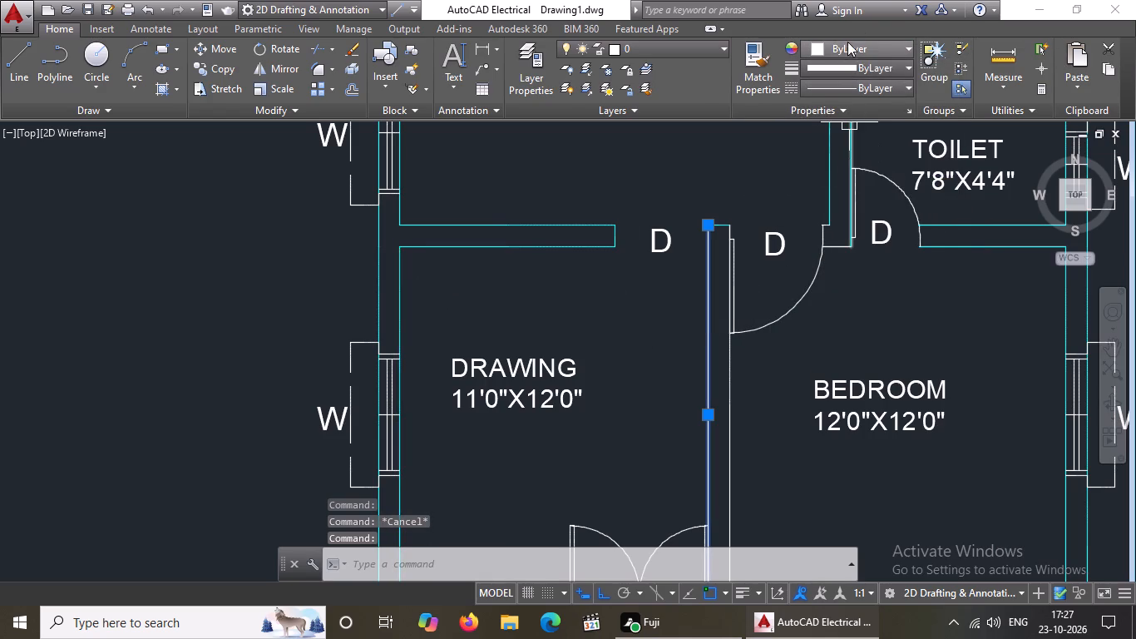
pyautogui.click(847, 42)
pyautogui.click(858, 215)
pyautogui.press('Escape')
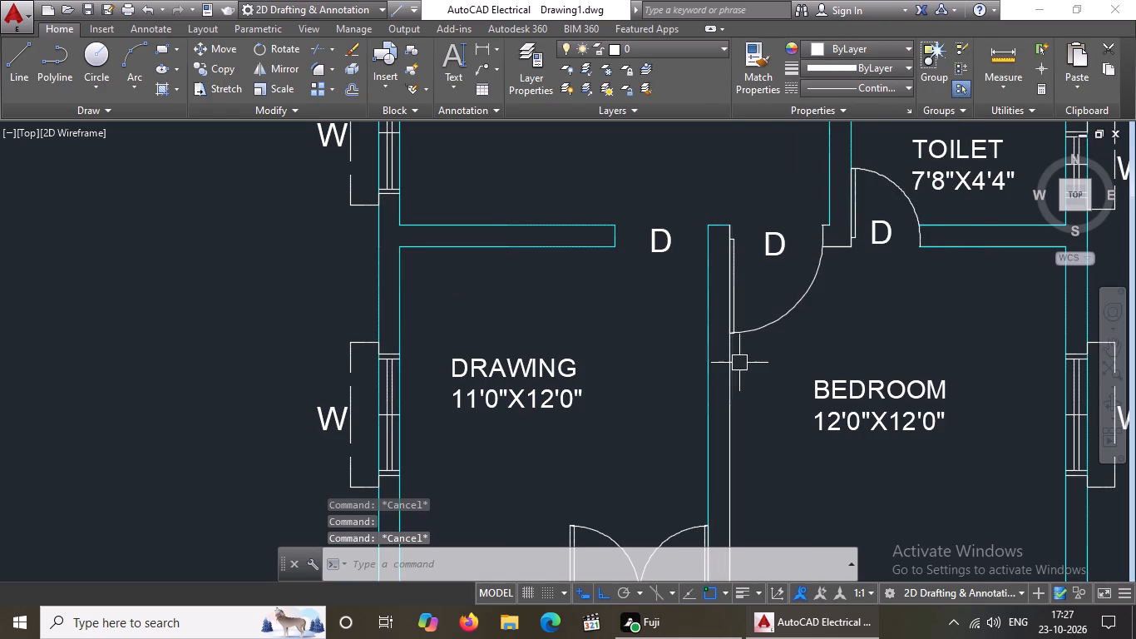
pyautogui.click(729, 386)
pyautogui.click(886, 49)
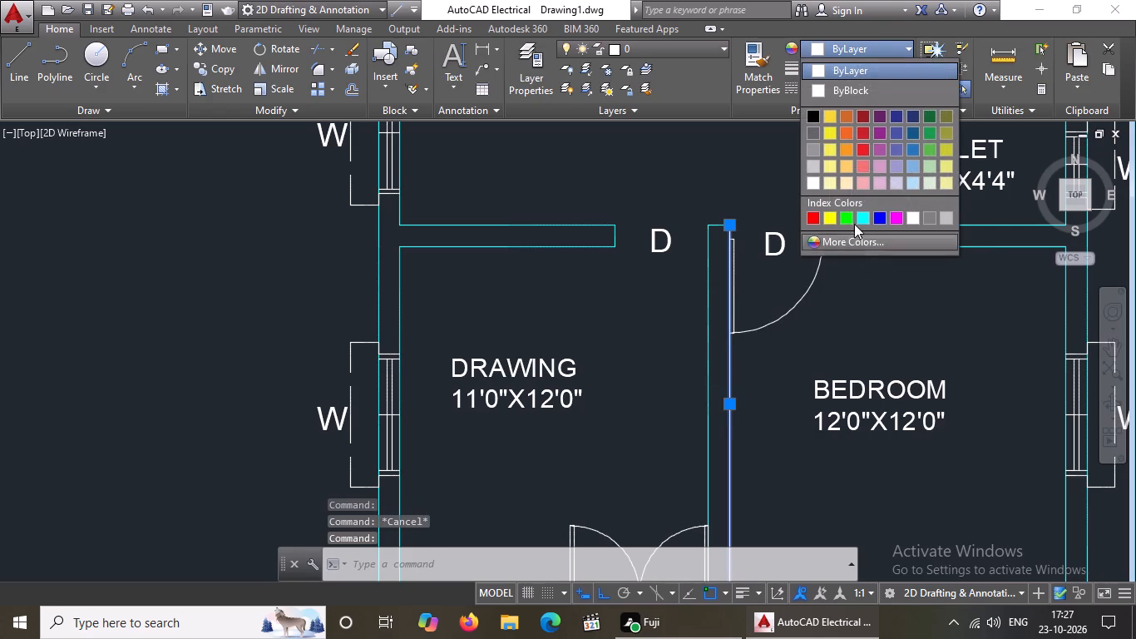
pyautogui.click(858, 216)
pyautogui.scroll(-4, 735, 274)
pyautogui.press('Escape')
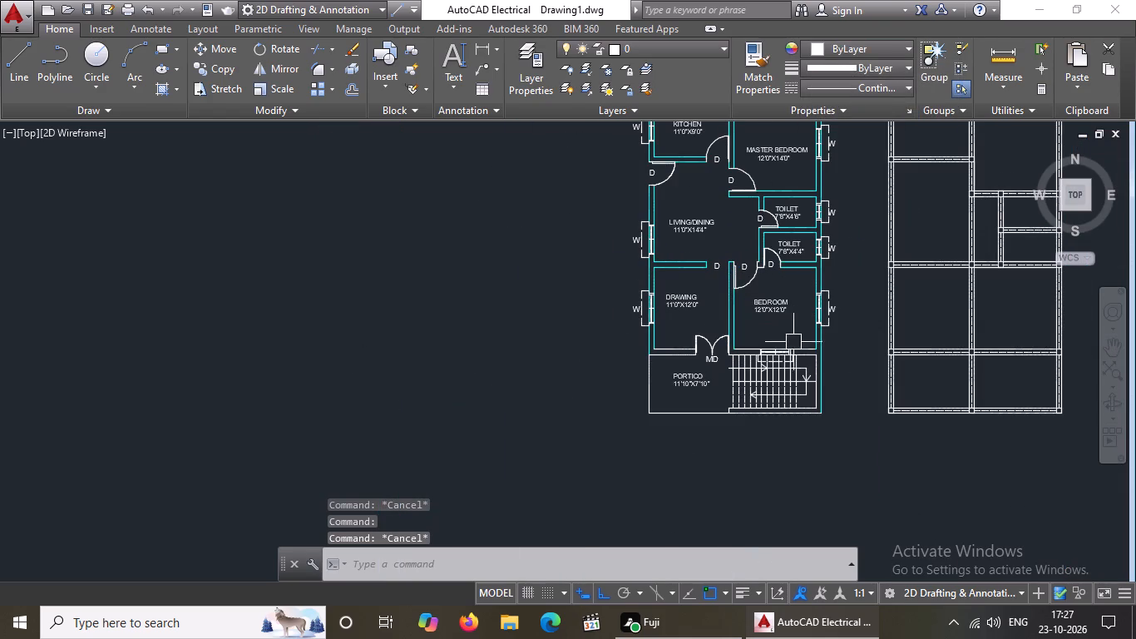
# Set the inner and outer lines of the drawing room's south wall, west of the MD door, to cyan.
pyautogui.scroll(2, 665, 356)
pyautogui.click(666, 344)
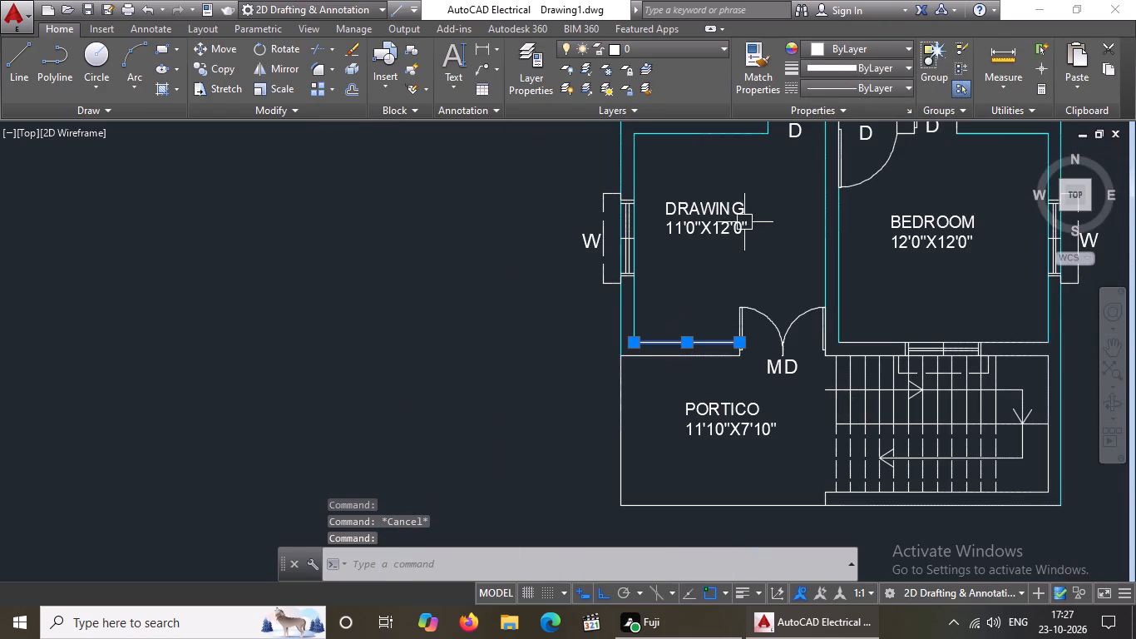
pyautogui.click(850, 47)
pyautogui.click(862, 215)
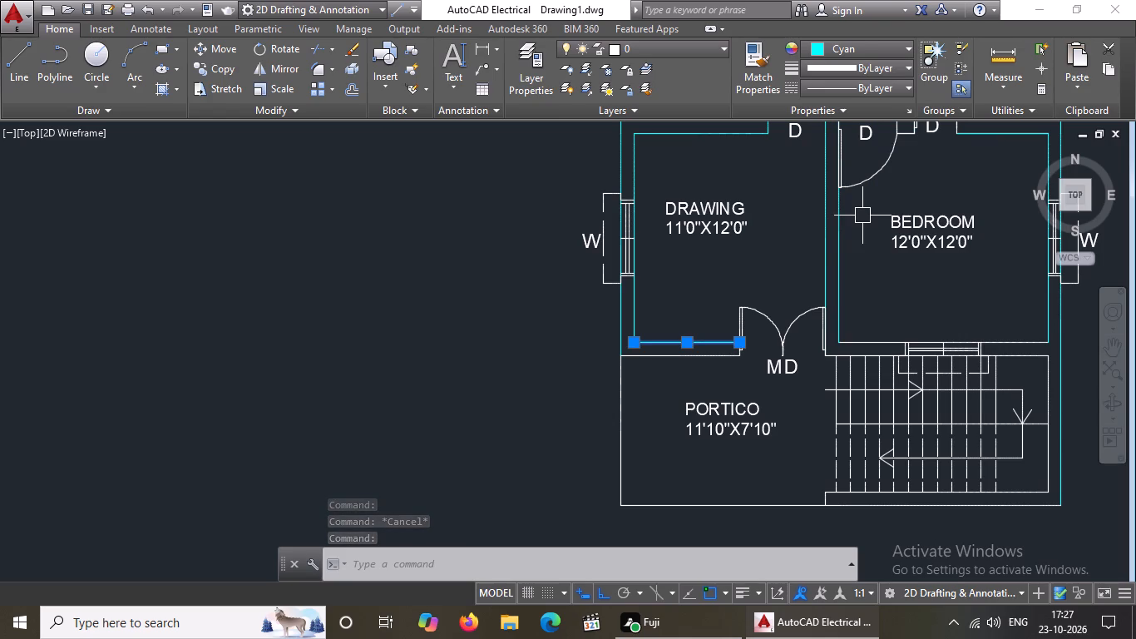
pyautogui.press('Escape')
pyautogui.click(701, 353)
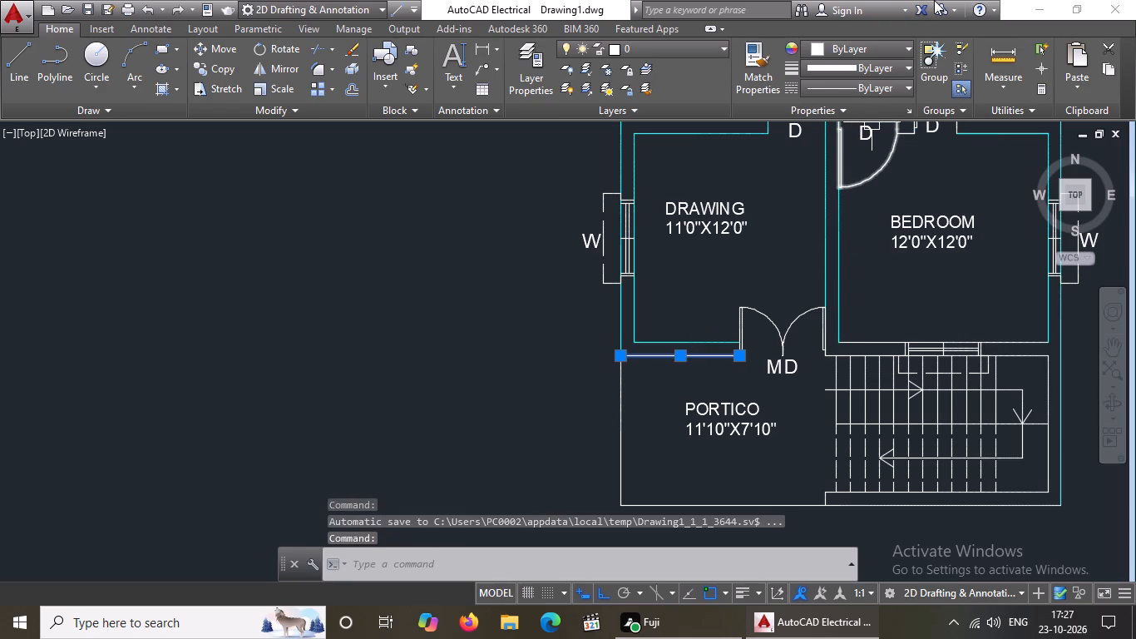
pyautogui.click(892, 51)
pyautogui.click(863, 220)
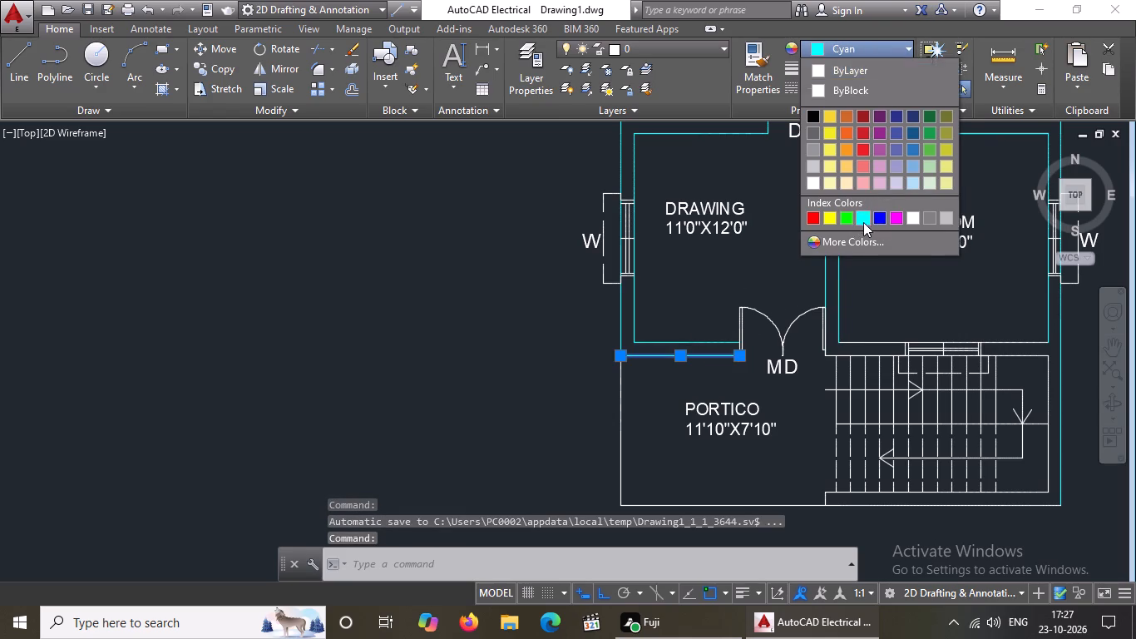
pyautogui.press('Escape')
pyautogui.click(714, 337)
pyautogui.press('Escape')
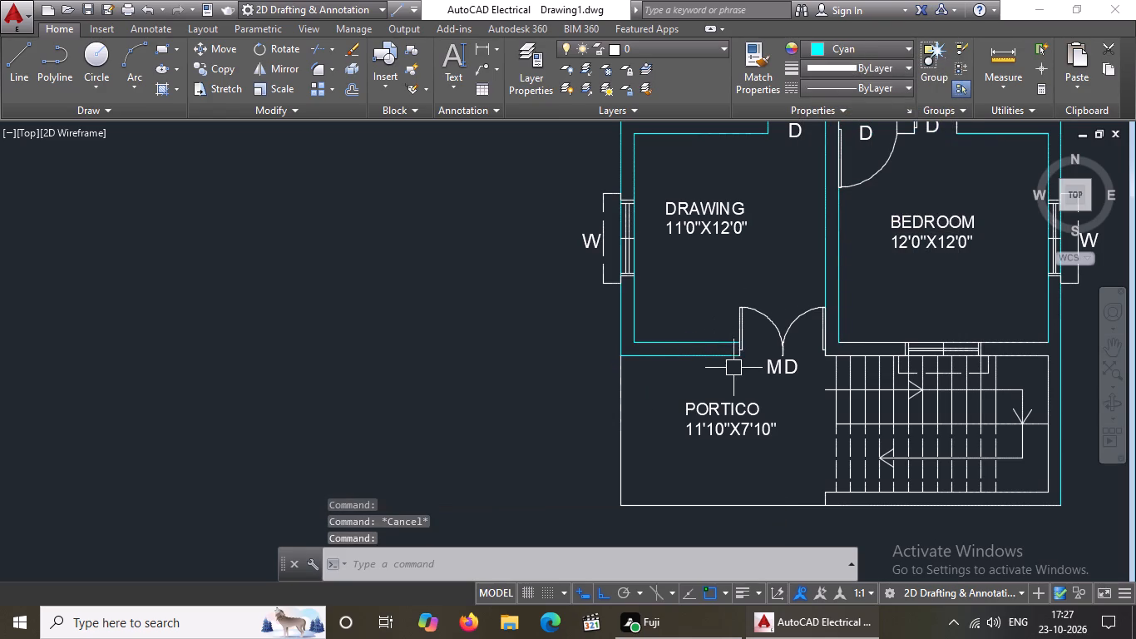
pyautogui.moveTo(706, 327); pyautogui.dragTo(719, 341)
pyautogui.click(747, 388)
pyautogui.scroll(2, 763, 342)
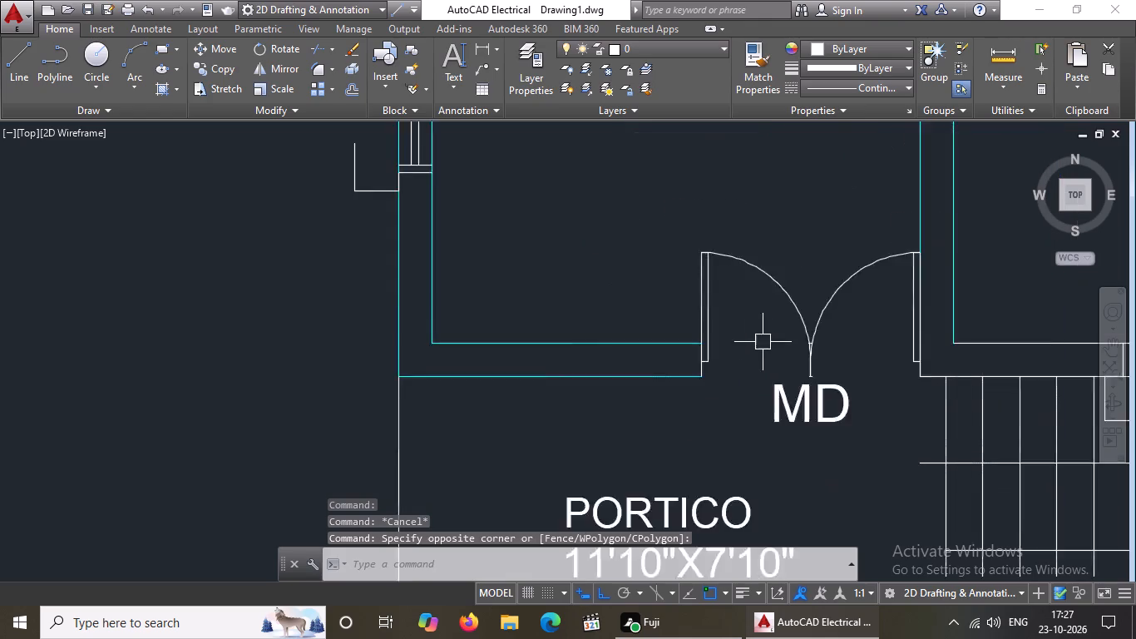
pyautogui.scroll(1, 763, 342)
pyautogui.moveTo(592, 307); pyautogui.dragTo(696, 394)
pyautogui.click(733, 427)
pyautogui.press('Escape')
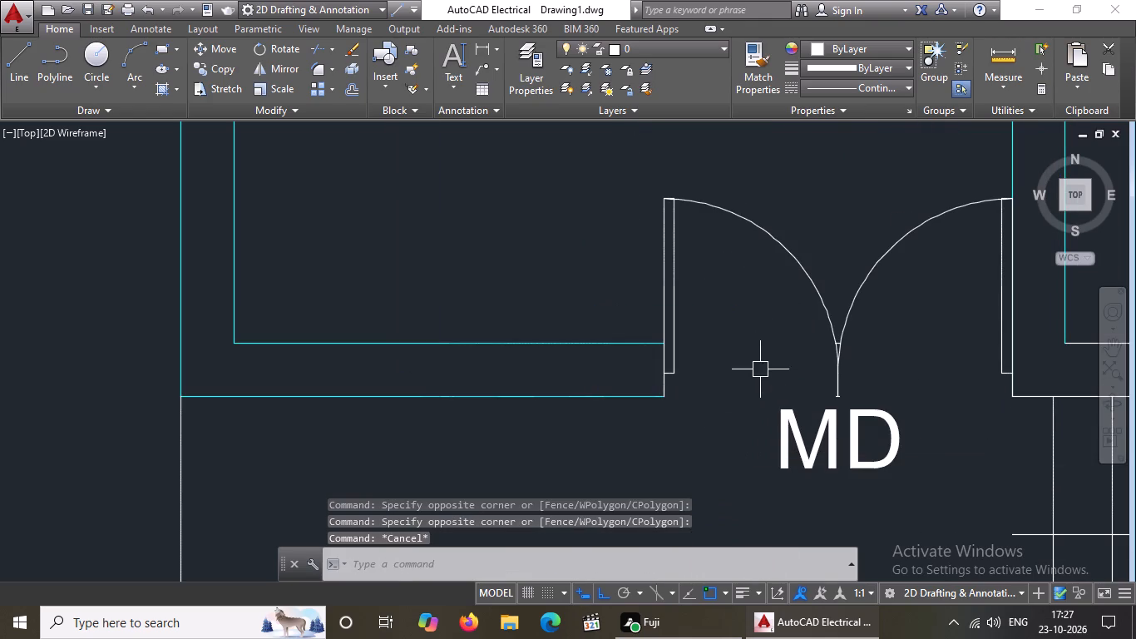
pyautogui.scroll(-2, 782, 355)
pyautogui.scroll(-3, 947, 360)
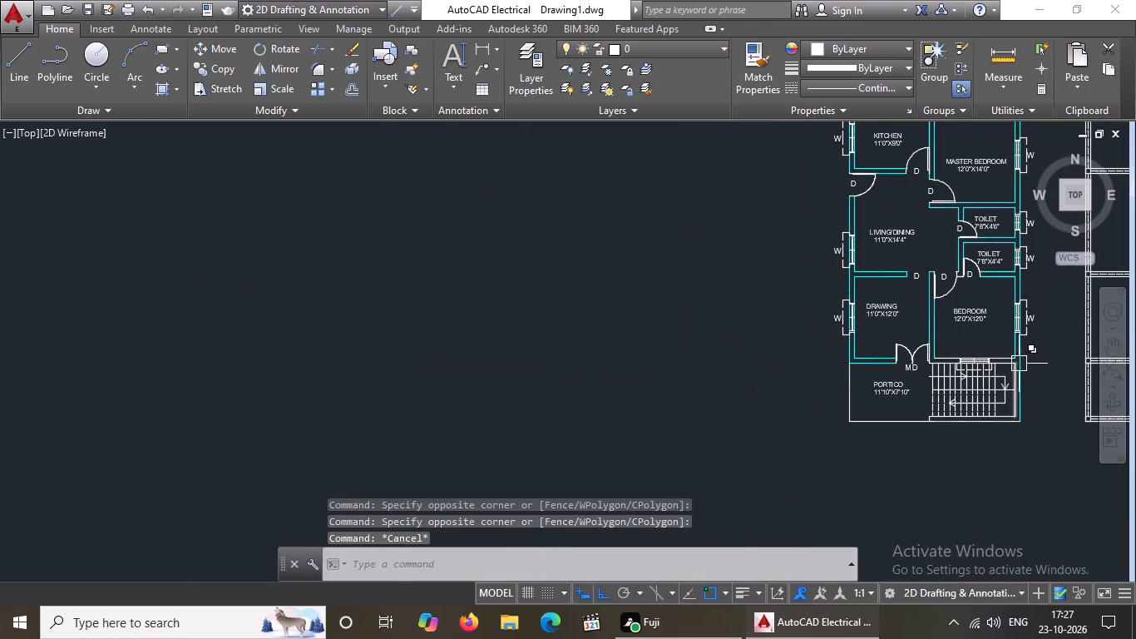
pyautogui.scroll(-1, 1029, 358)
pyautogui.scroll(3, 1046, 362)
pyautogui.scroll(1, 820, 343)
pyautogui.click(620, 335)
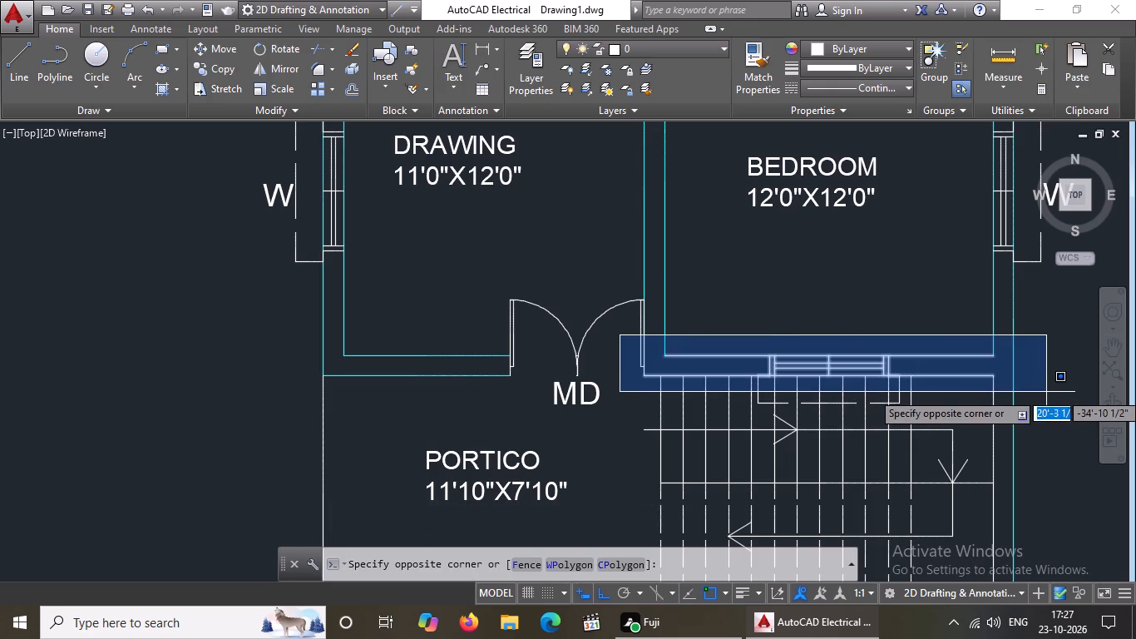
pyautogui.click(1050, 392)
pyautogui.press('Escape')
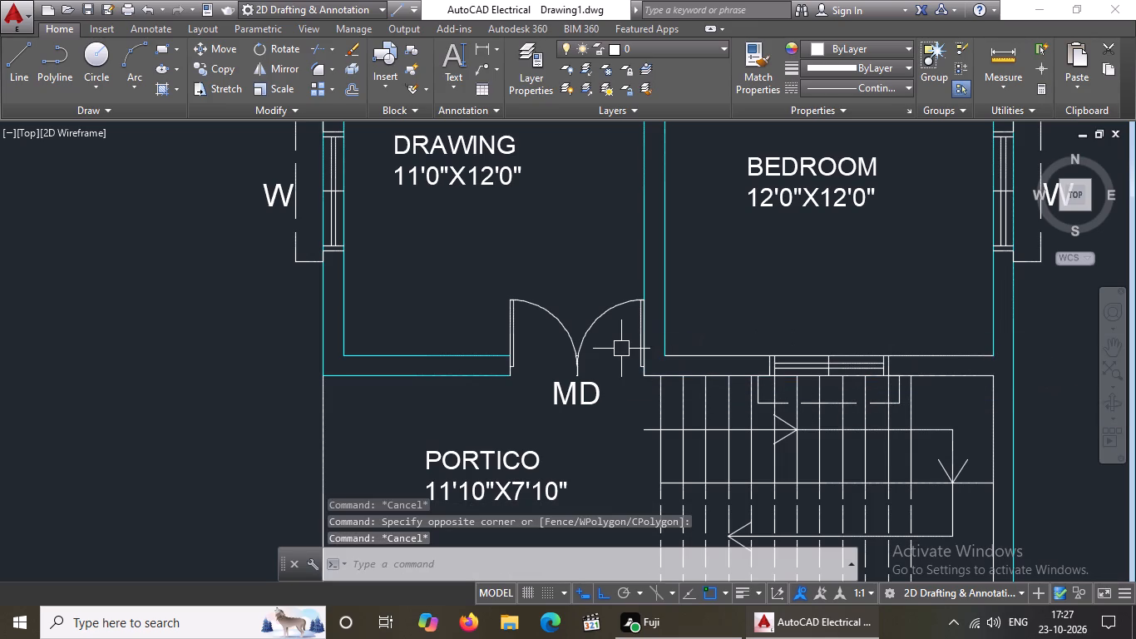
# Set the inner and outer lines of the 12'0"X12'0" bedroom's south wall, above the staircase, to cyan.
pyautogui.click(693, 358)
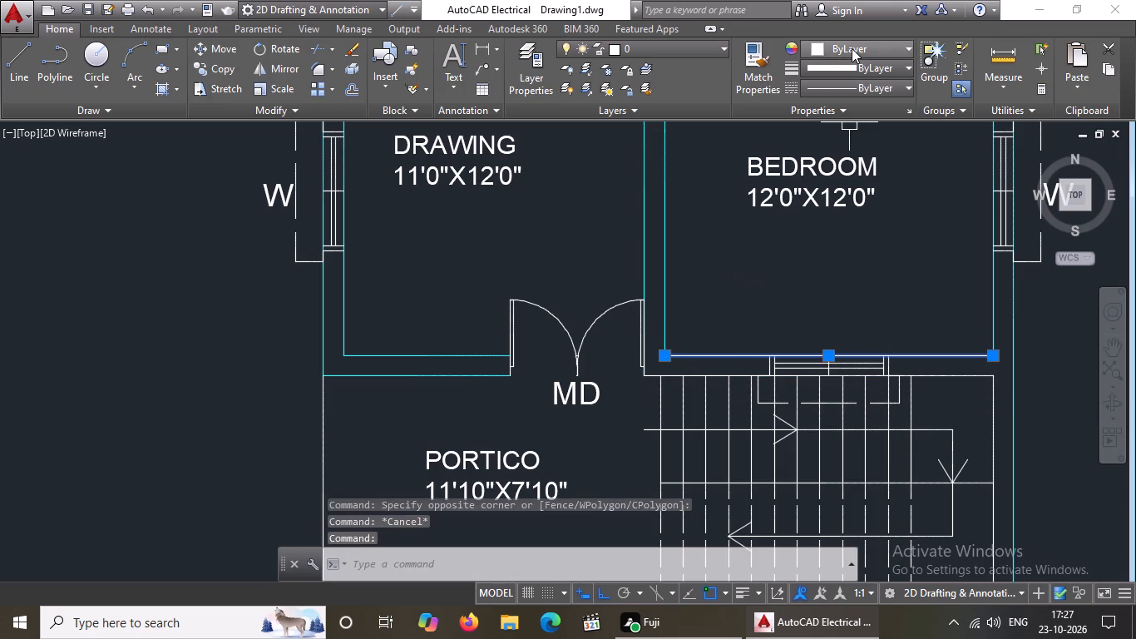
pyautogui.click(852, 48)
pyautogui.click(867, 219)
pyautogui.press('Escape')
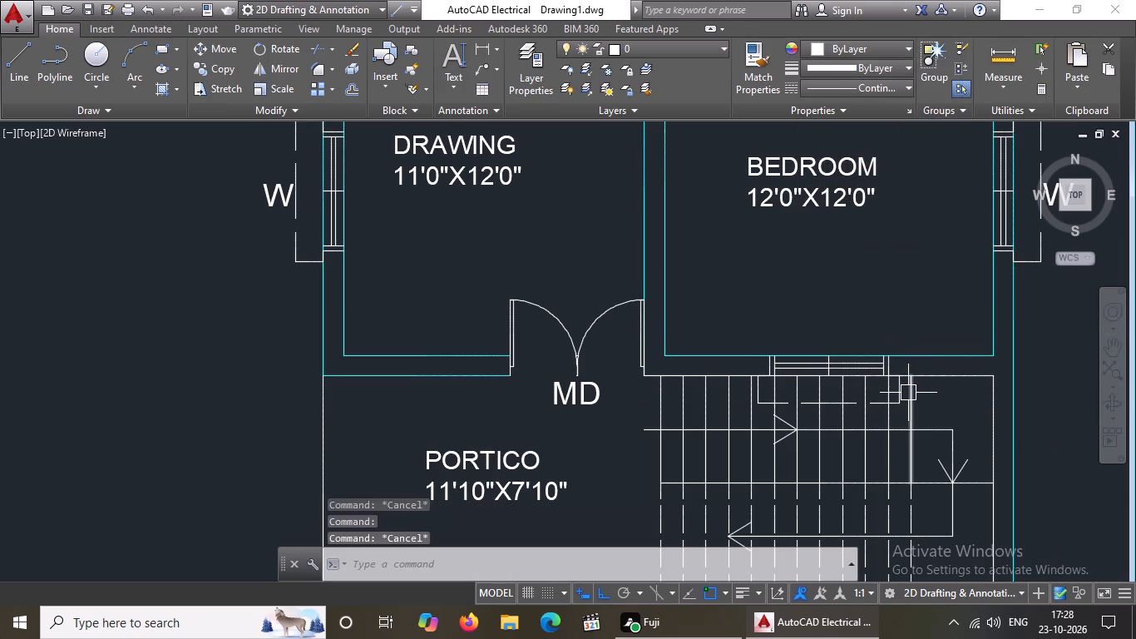
pyautogui.click(930, 378)
pyautogui.click(877, 42)
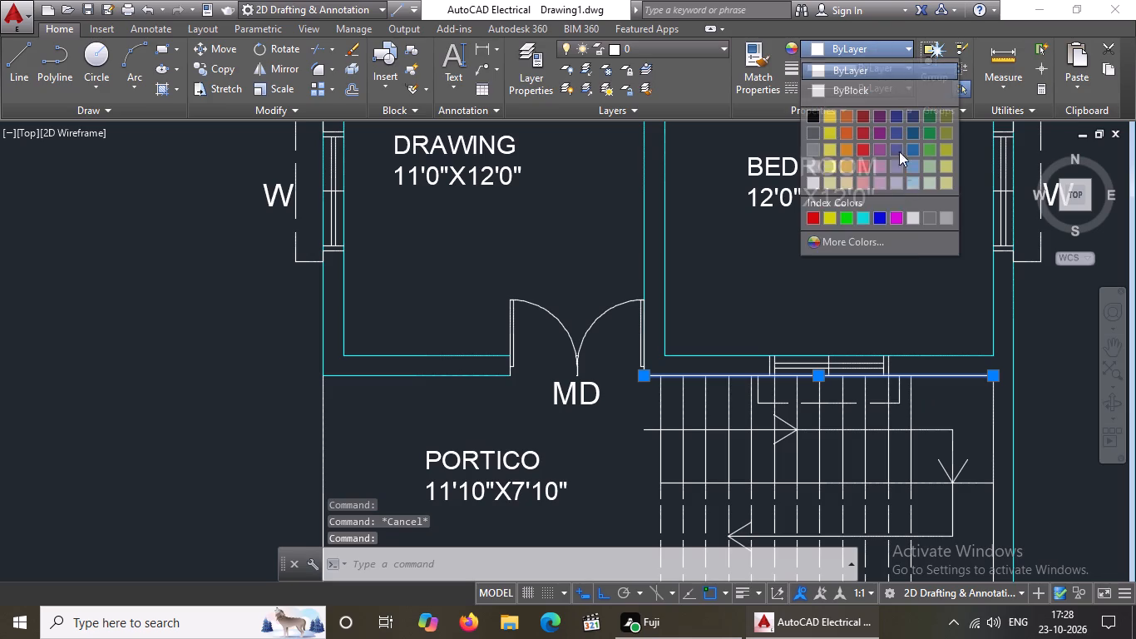
pyautogui.click(862, 211)
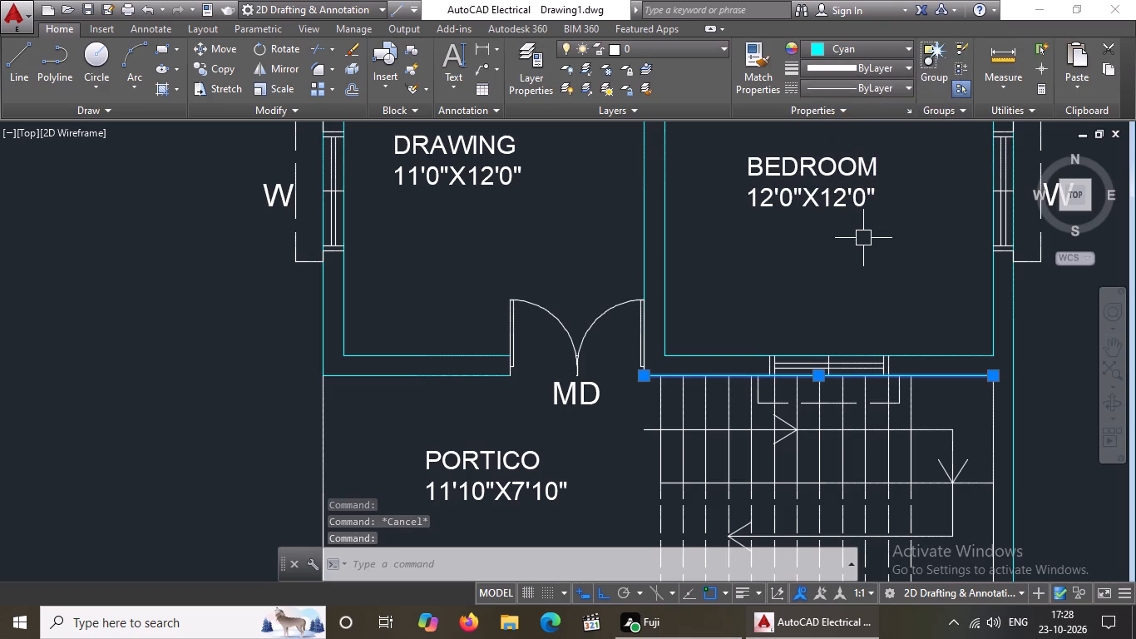
# Set the inner wall lines along the staircase's east and south sides to cyan.
pyautogui.scroll(-1, 955, 290)
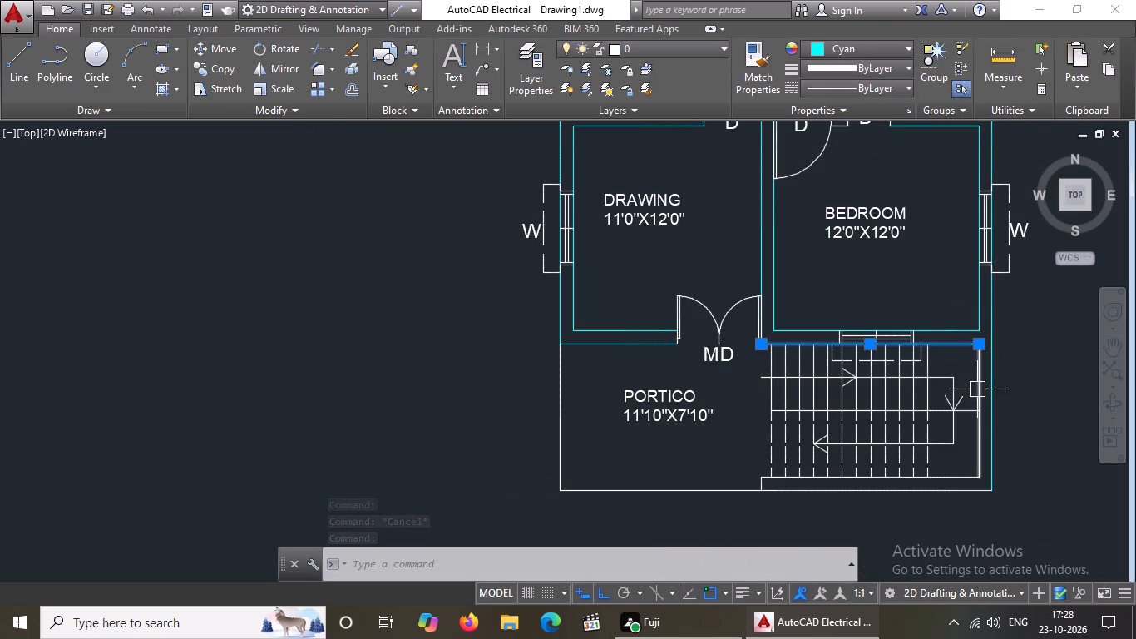
pyautogui.click(978, 389)
pyautogui.click(835, 48)
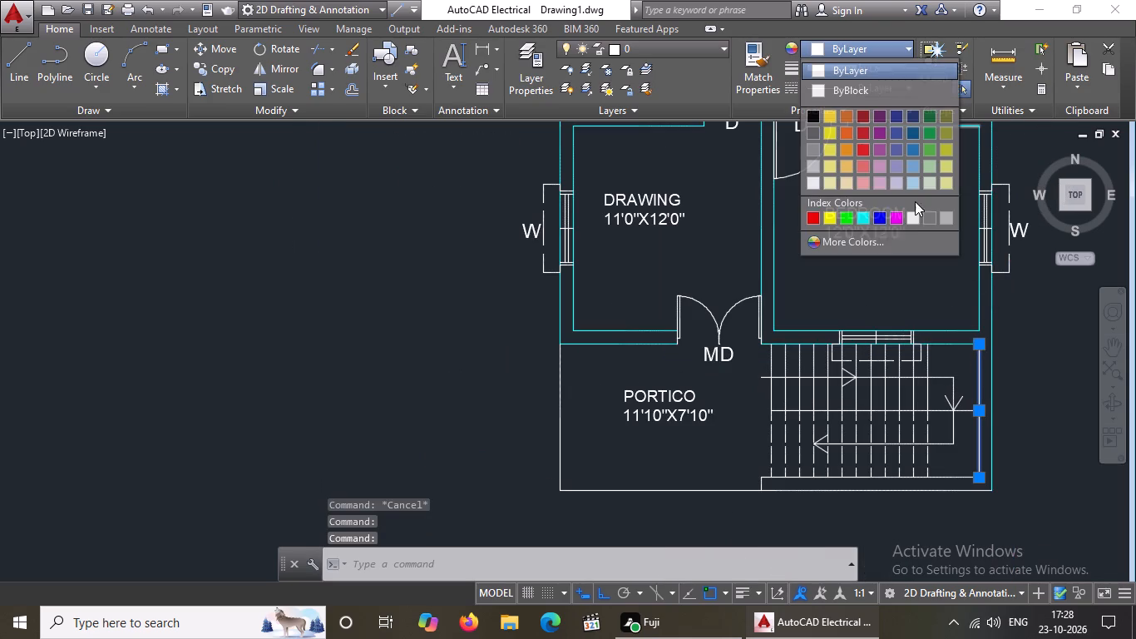
pyautogui.click(867, 220)
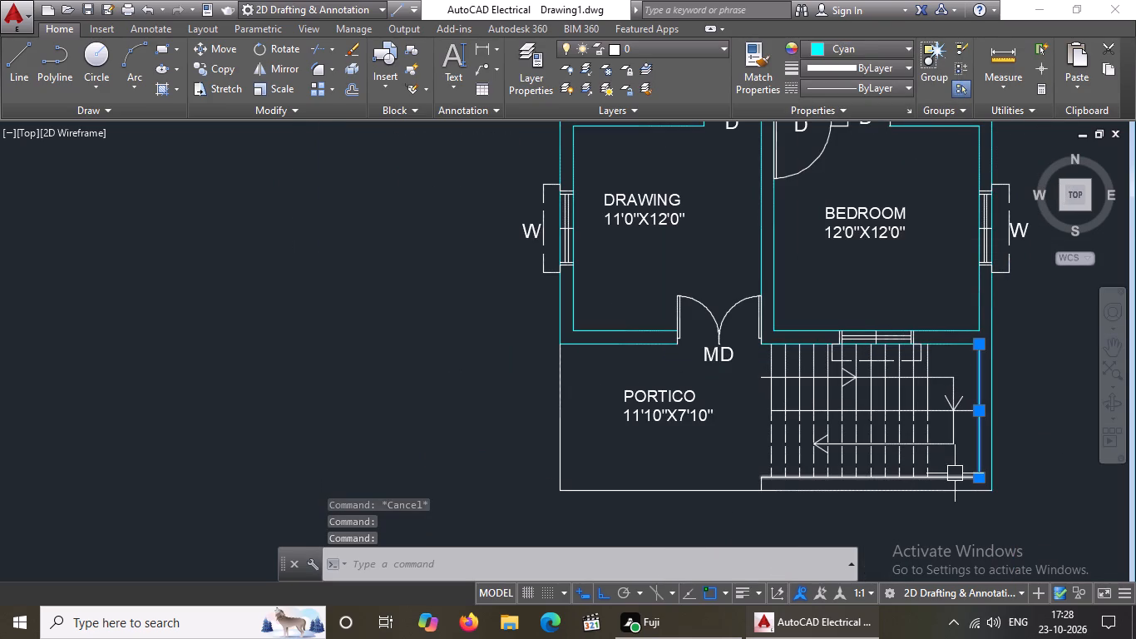
pyautogui.click(955, 473)
pyautogui.click(855, 51)
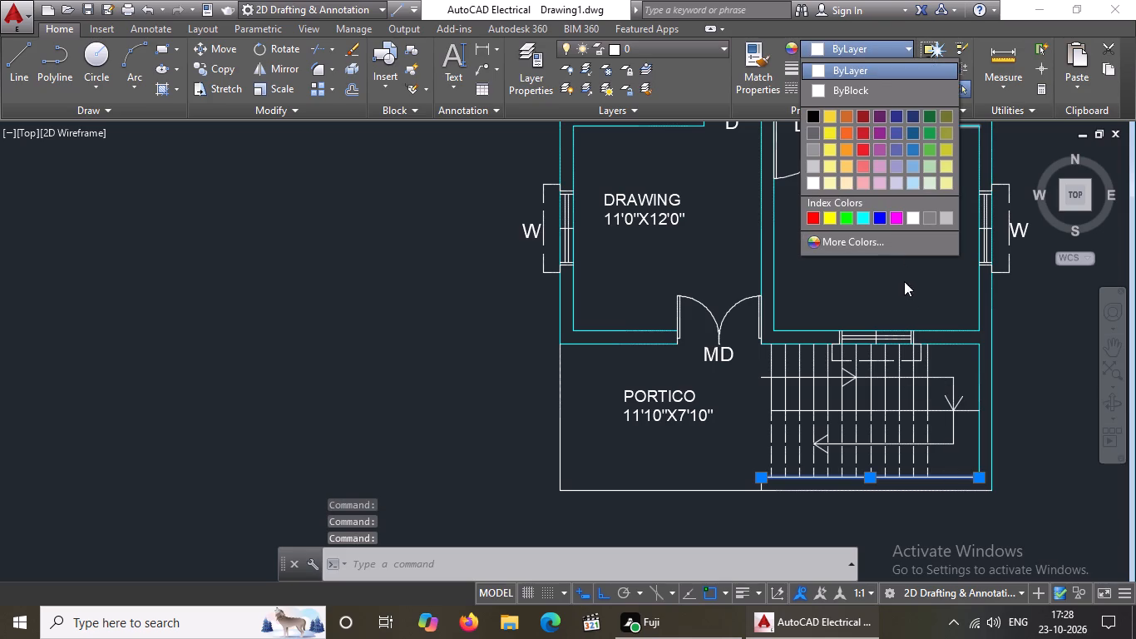
pyautogui.moveTo(859, 215); pyautogui.dragTo(860, 224)
pyautogui.press('Escape')
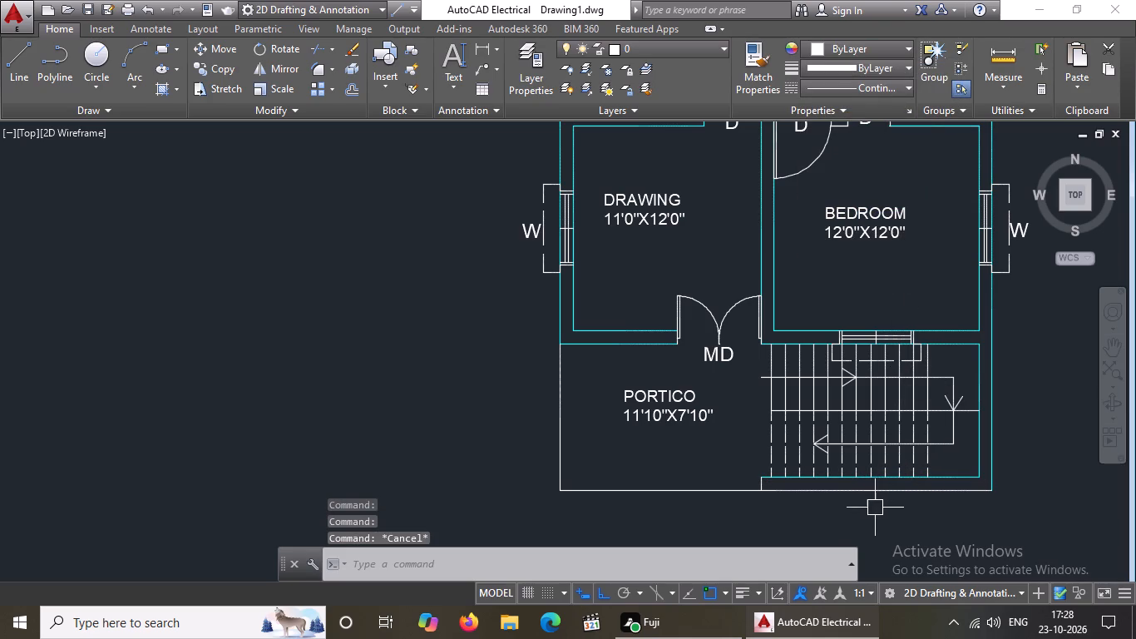
# Set the outer south line below the portico and staircase, and the short line closing the staircase's south wall, to cyan.
pyautogui.click(873, 498)
pyautogui.click(826, 49)
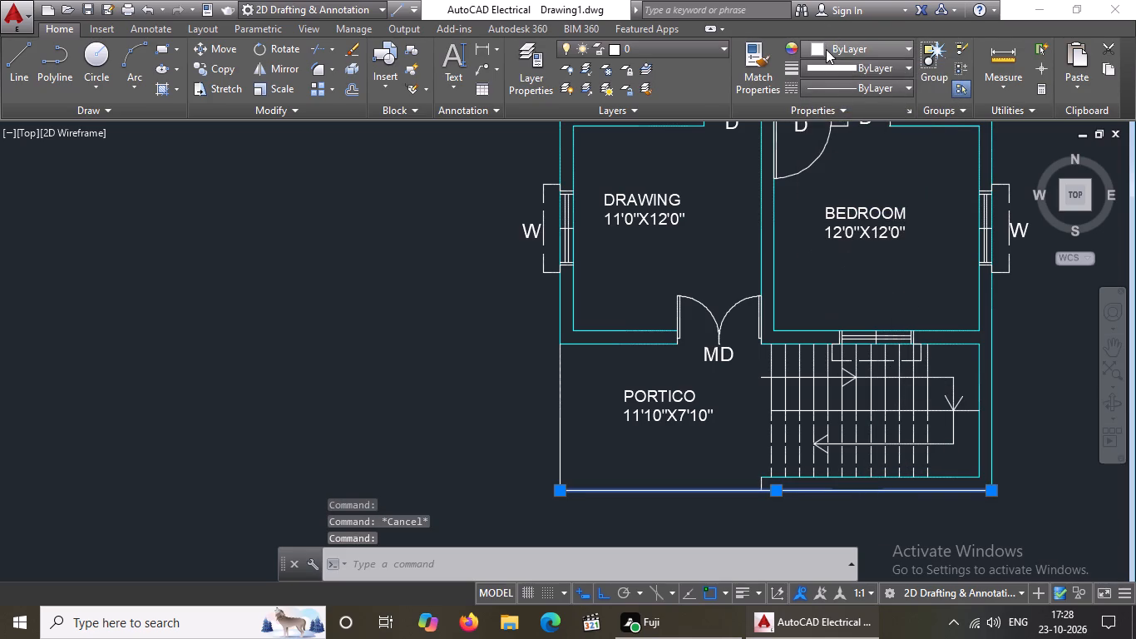
pyautogui.click(858, 215)
pyautogui.press('Escape')
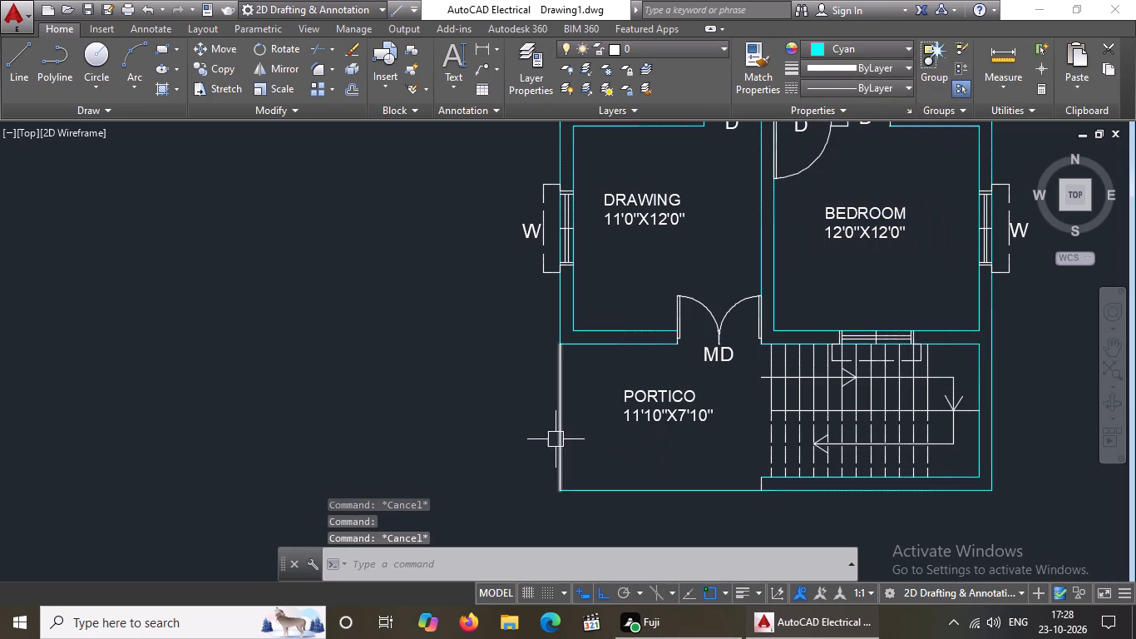
pyautogui.moveTo(724, 469); pyautogui.dragTo(748, 483)
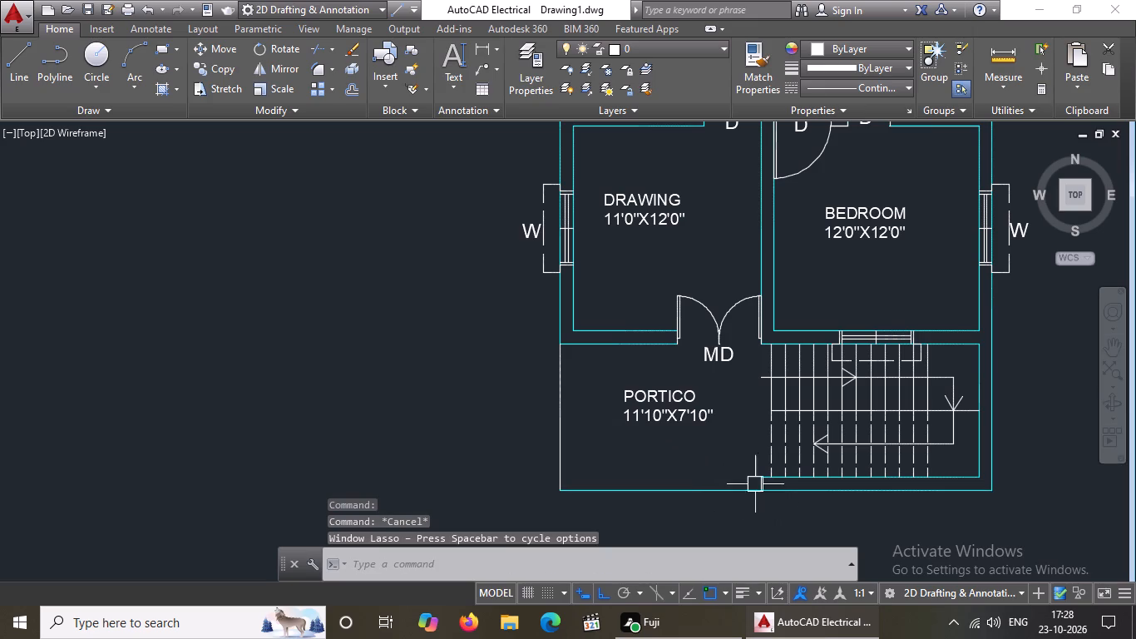
pyautogui.click(748, 473)
pyautogui.click(779, 514)
pyautogui.click(867, 48)
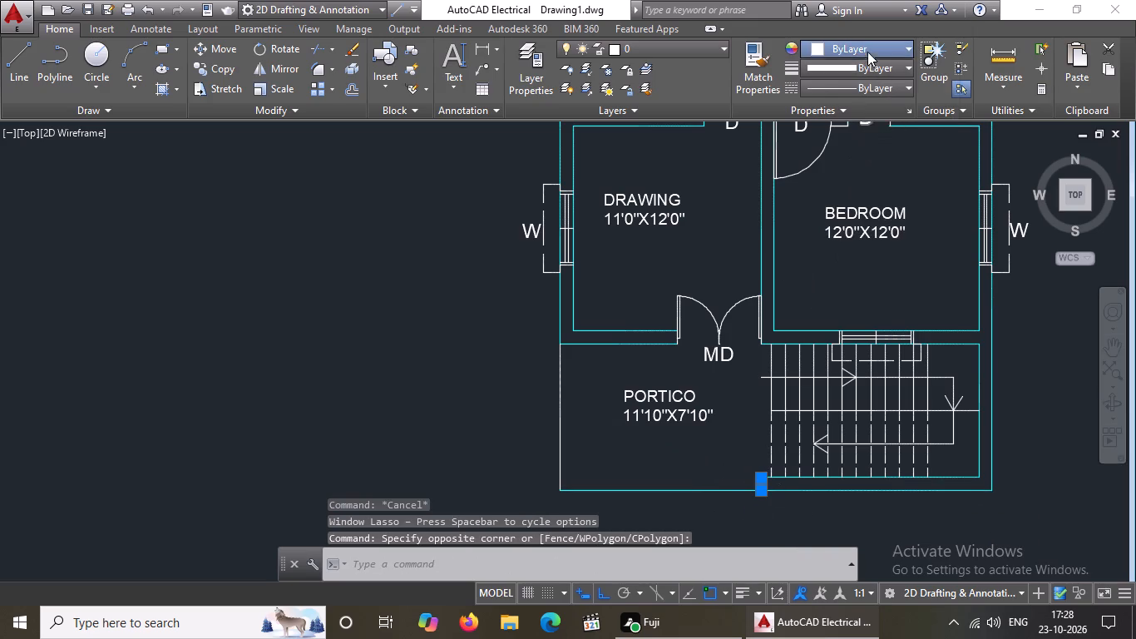
pyautogui.click(862, 220)
pyautogui.press('Escape')
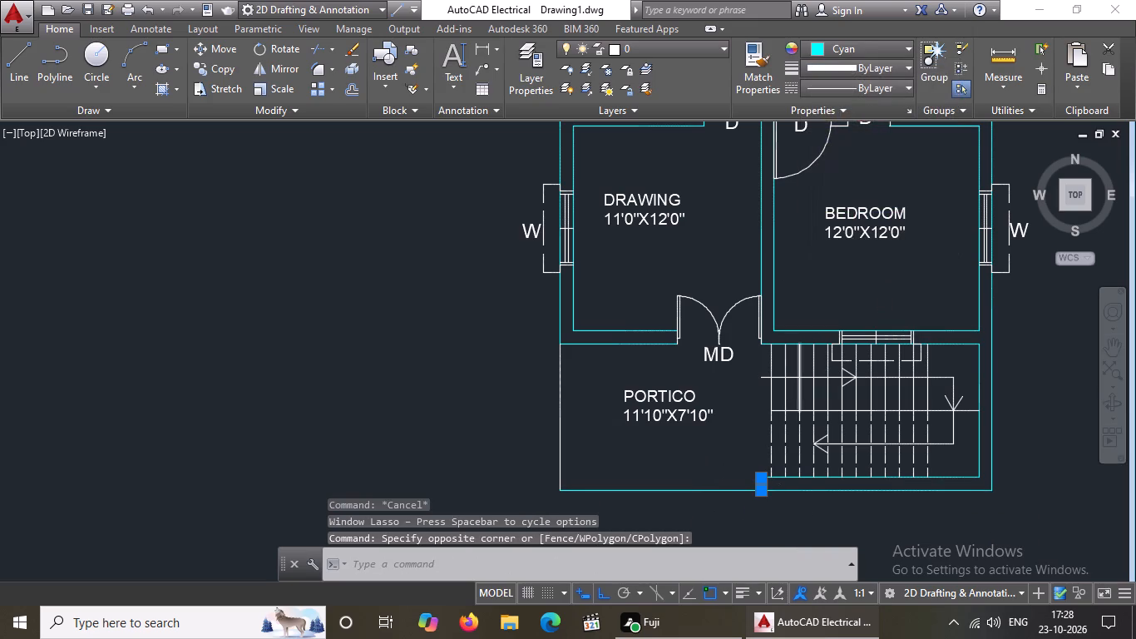
# Set the portico's west wall line to cyan.
pyautogui.click(556, 383)
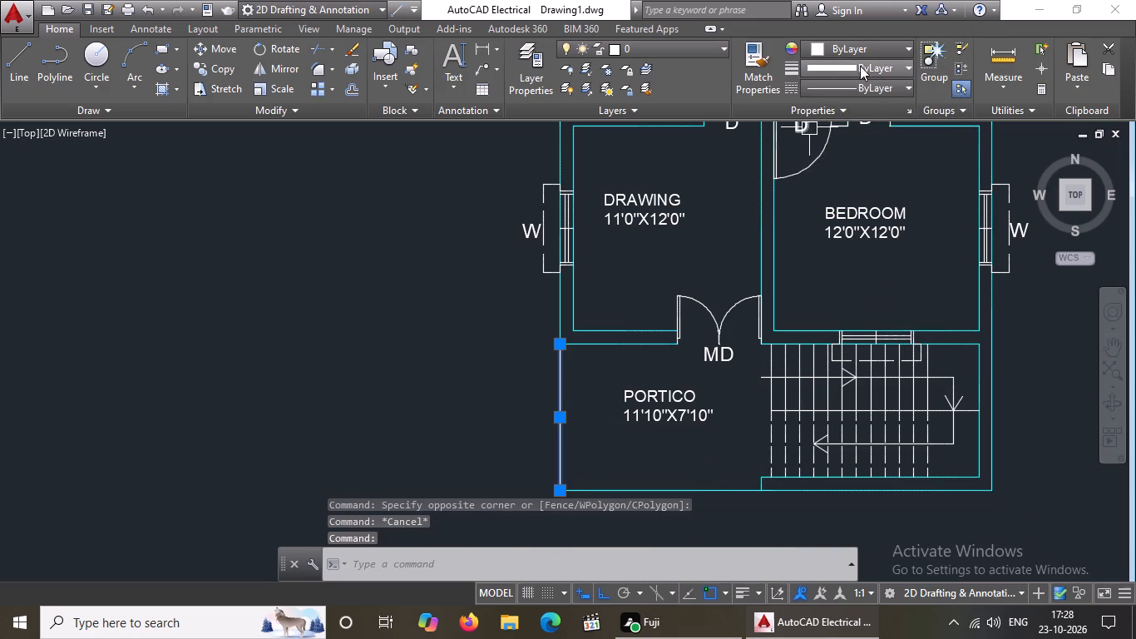
pyautogui.click(860, 50)
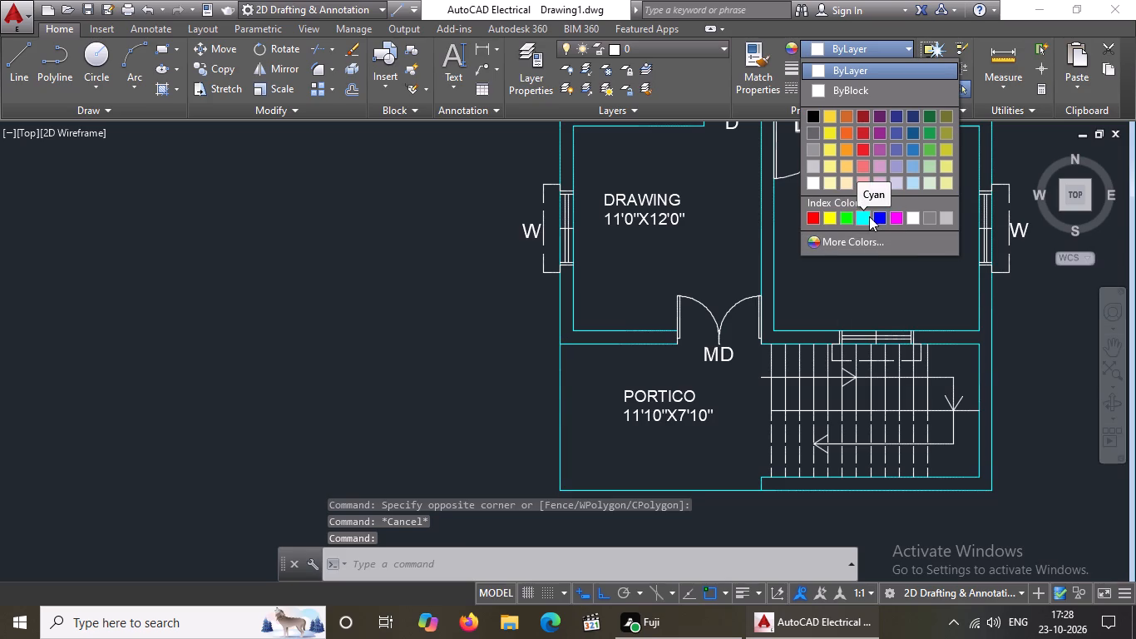
pyautogui.click(866, 218)
pyautogui.press('Escape')
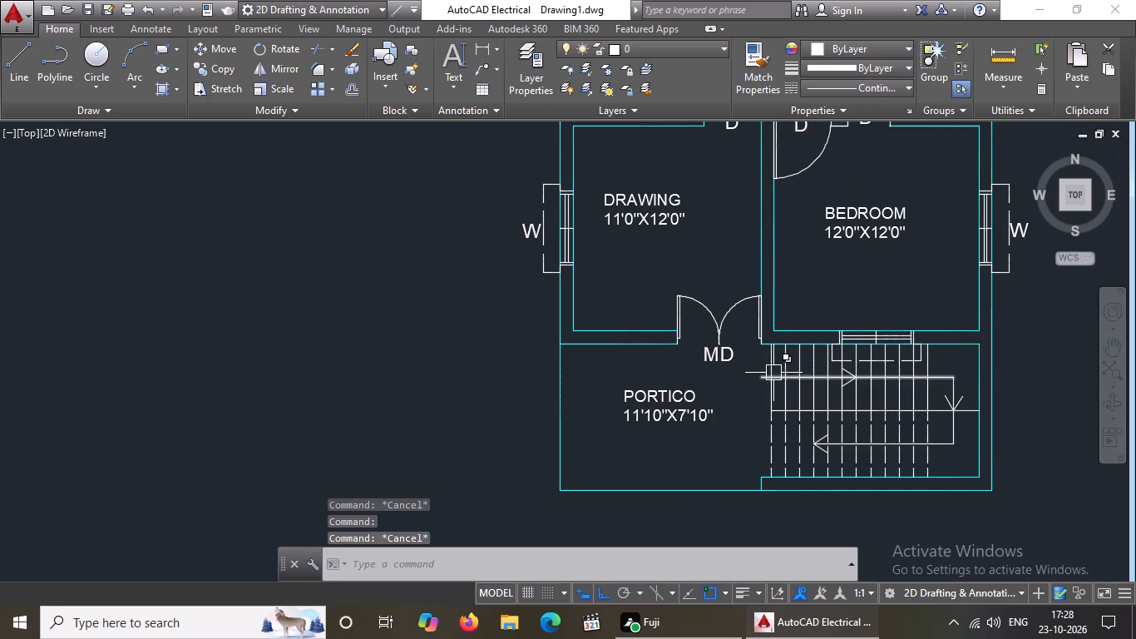
# Set all lines of the kitchen's north window, including its dashed sunshade outline, to index colour 220.
pyautogui.scroll(-2, 773, 373)
pyautogui.moveTo(807, 305); pyautogui.dragTo(681, 413, button='middle')
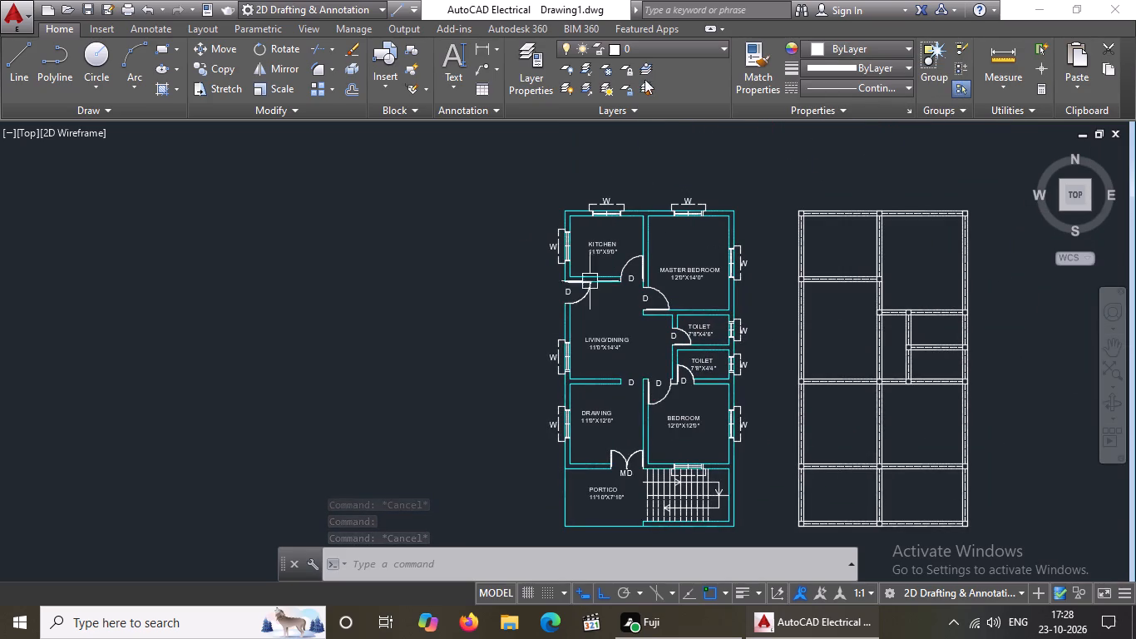
pyautogui.scroll(2, 624, 157)
pyautogui.scroll(3, 602, 320)
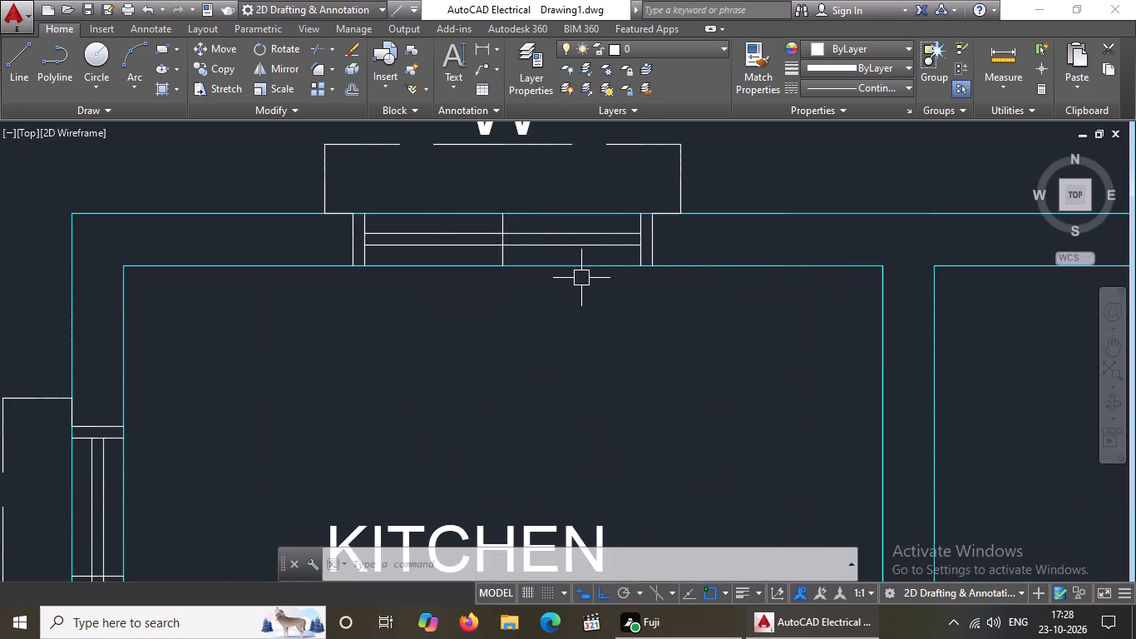
pyautogui.scroll(-1, 581, 276)
pyautogui.click(380, 169)
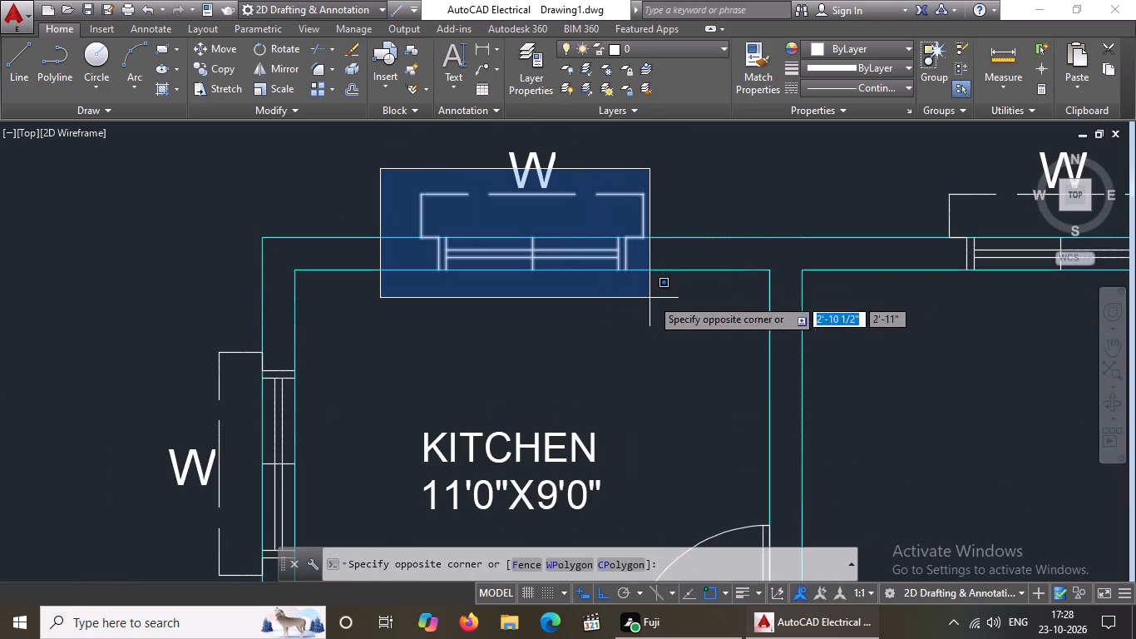
pyautogui.click(656, 300)
pyautogui.click(886, 42)
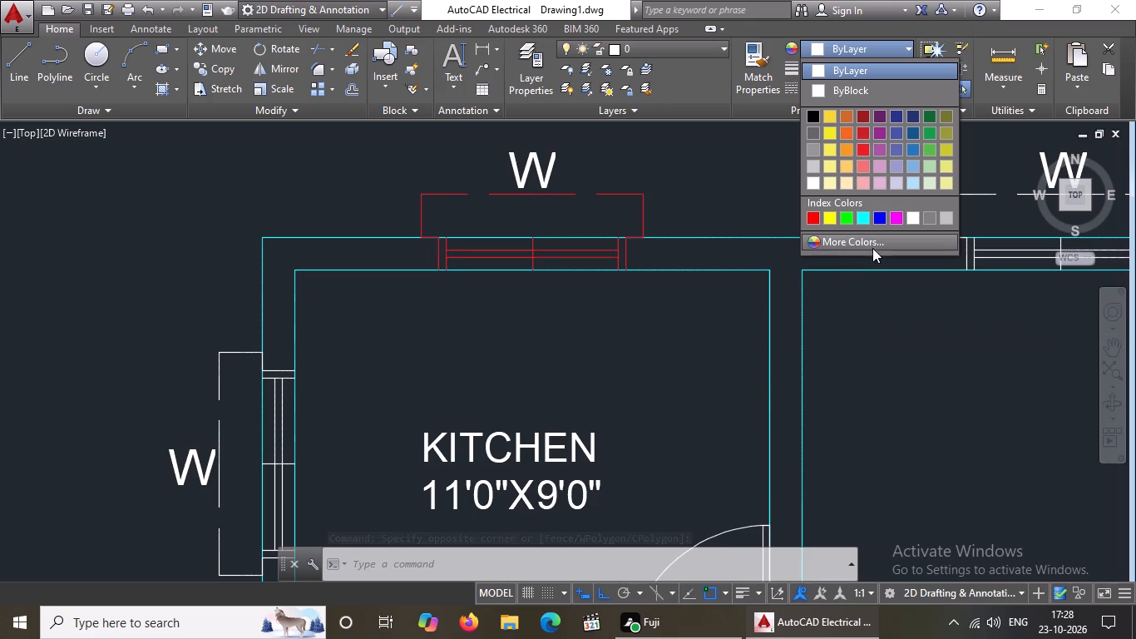
pyautogui.click(851, 235)
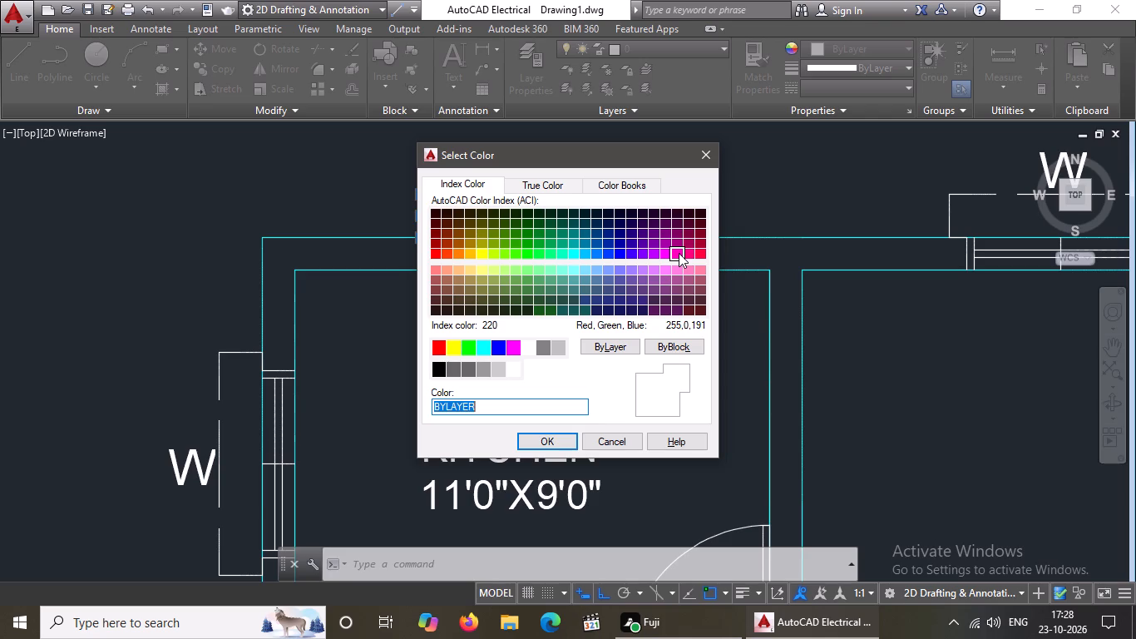
pyautogui.click(679, 253)
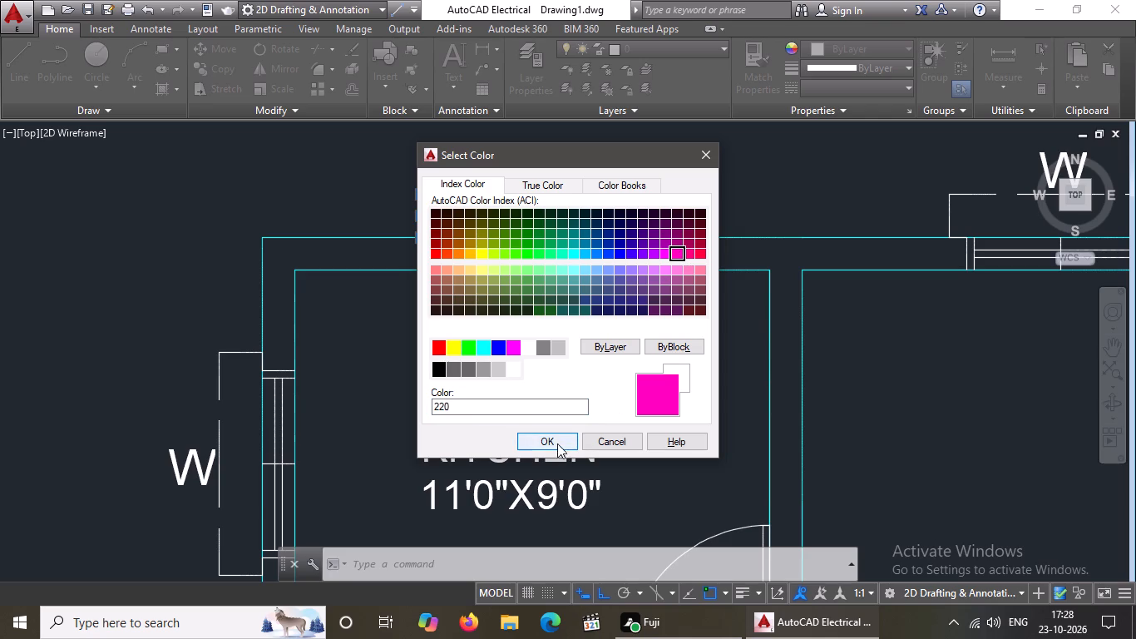
pyautogui.click(556, 440)
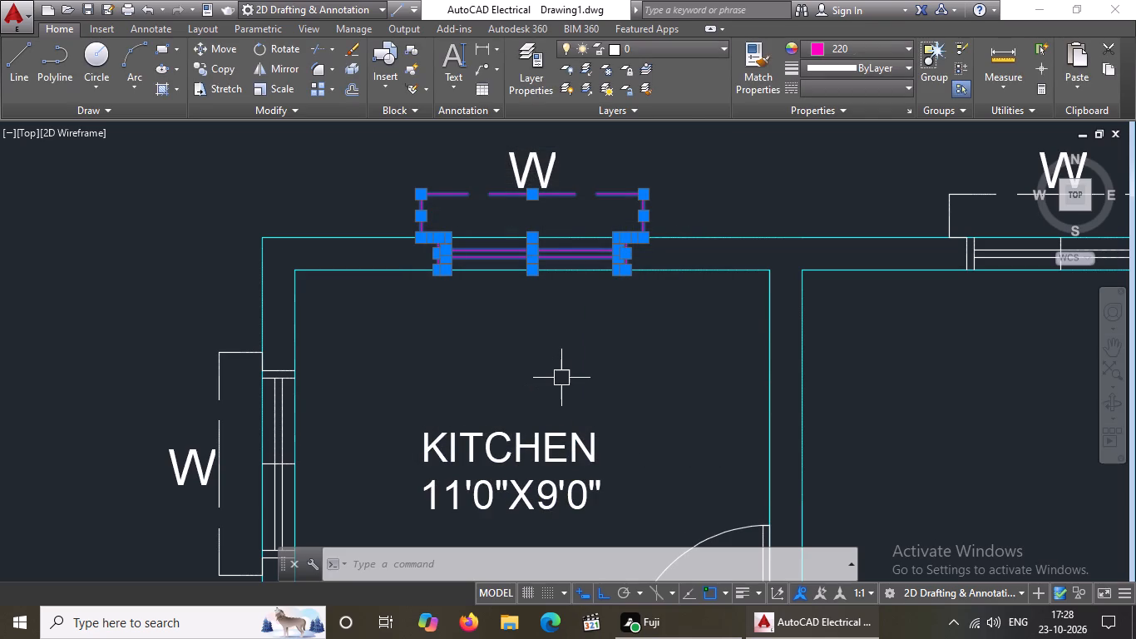
pyautogui.press('Escape')
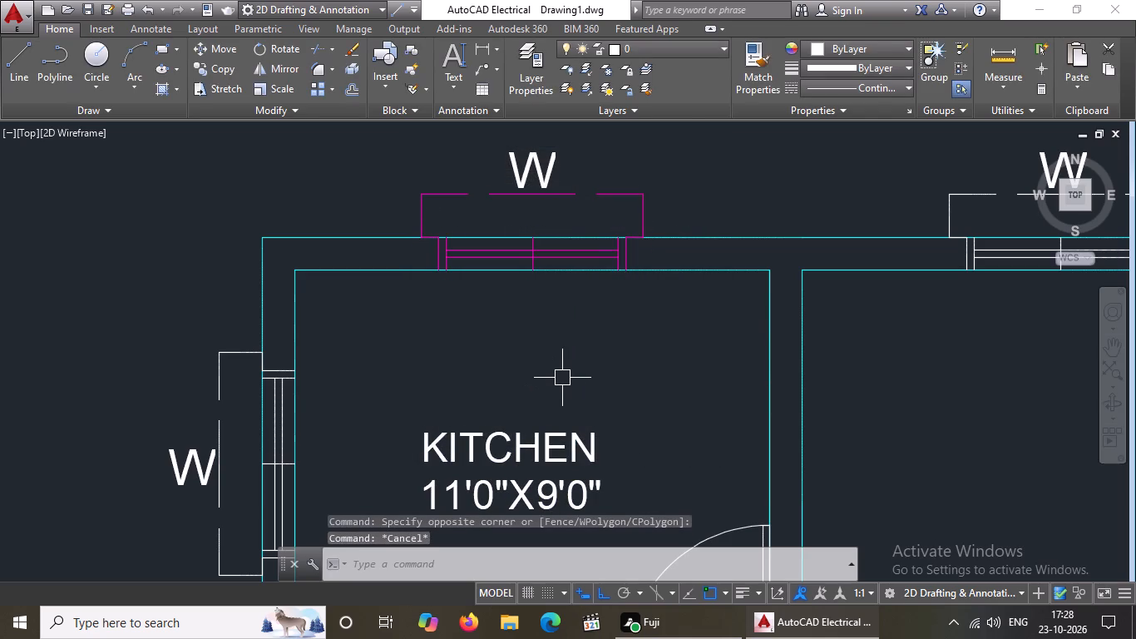
# Set all lines of the master bedroom's north window and its sunshade outline to colour 220.
pyautogui.scroll(-1, 625, 334)
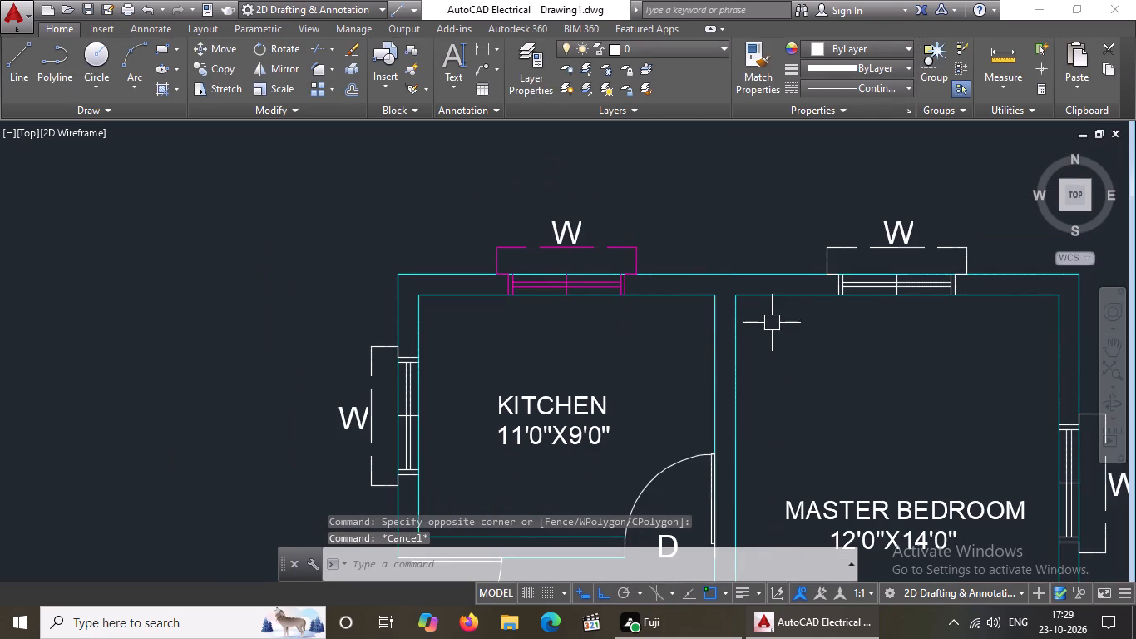
pyautogui.scroll(-1, 763, 324)
pyautogui.moveTo(783, 318); pyautogui.dragTo(640, 349, button='middle')
pyautogui.scroll(1, 706, 322)
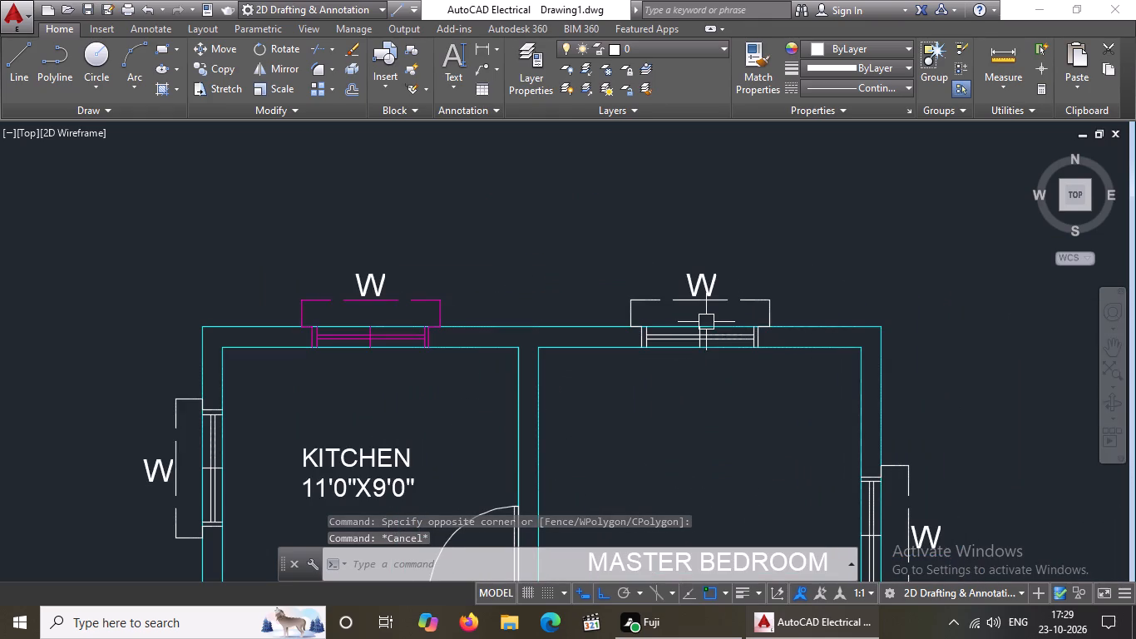
pyautogui.click(588, 291)
pyautogui.click(827, 367)
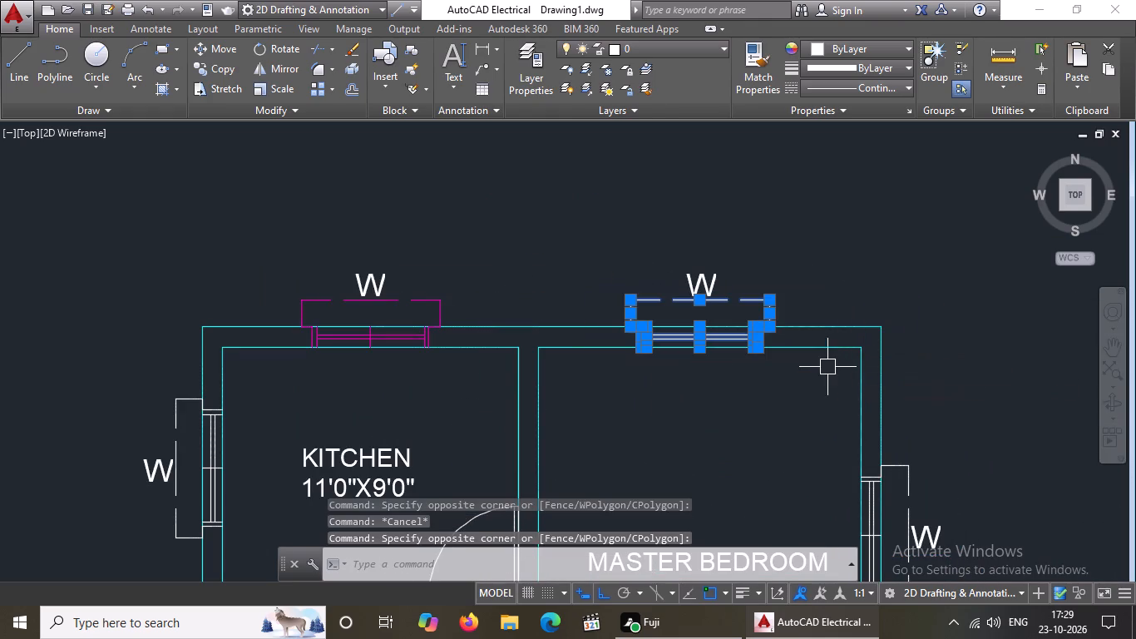
pyautogui.click(825, 49)
pyautogui.click(807, 251)
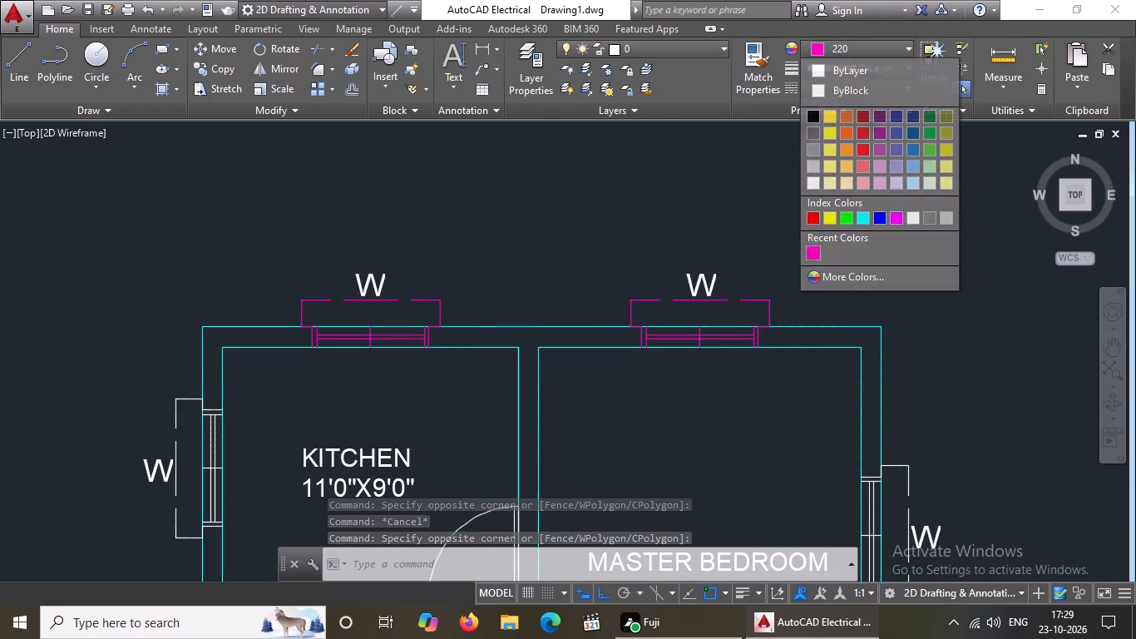
pyautogui.press('Escape')
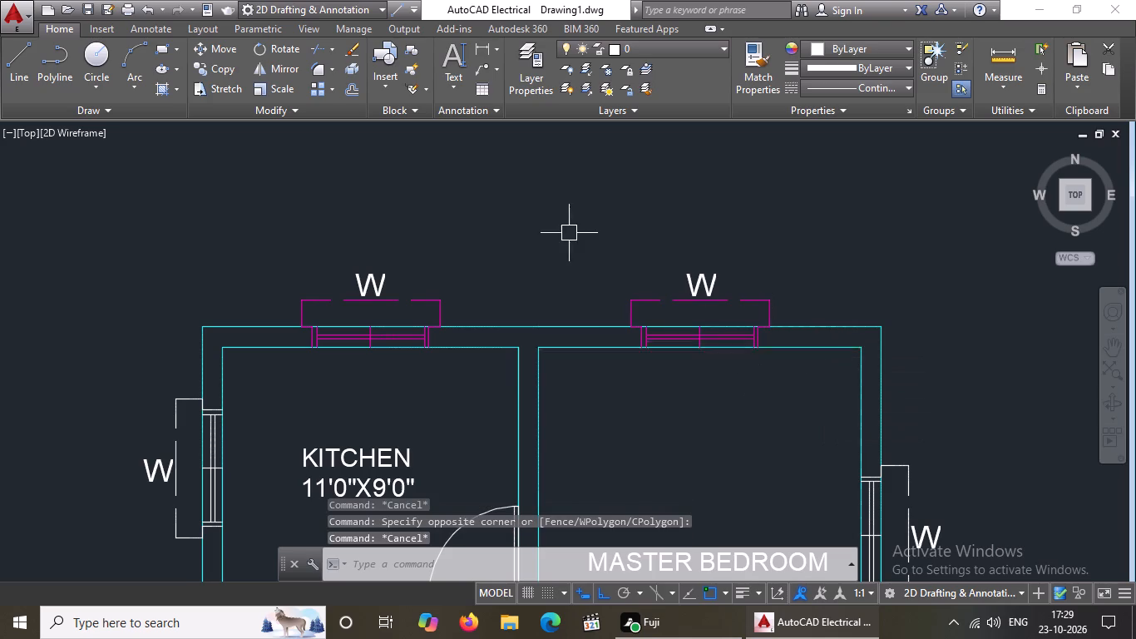
# Set all lines of the master bedroom's east window and its sunshade outline to colour 220.
pyautogui.scroll(-2, 569, 233)
pyautogui.scroll(1, 706, 334)
pyautogui.click(640, 301)
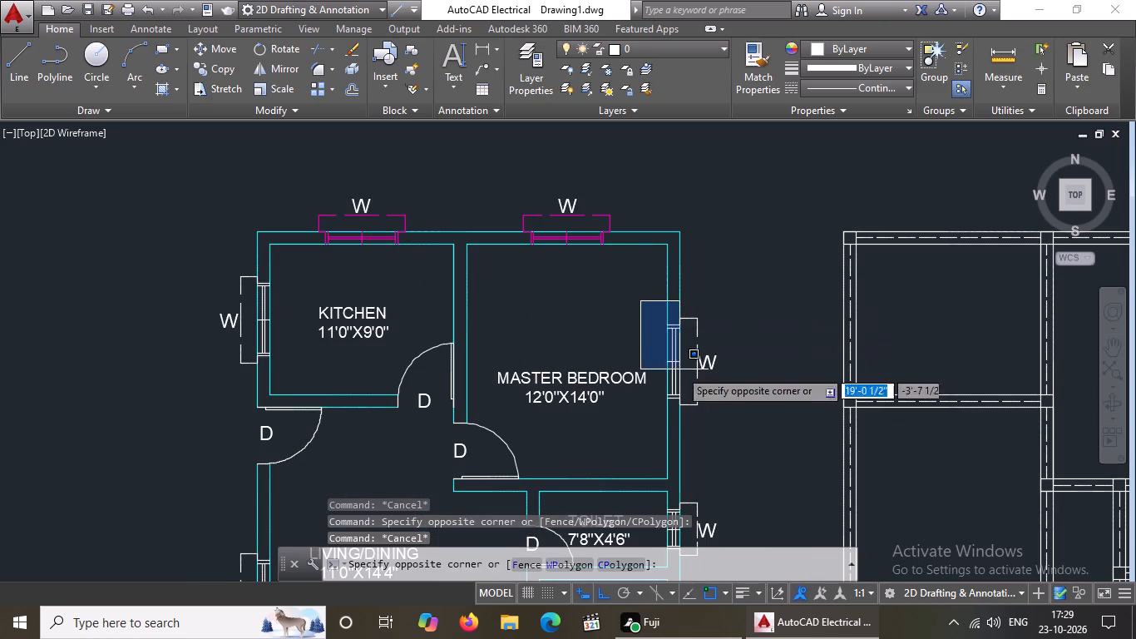
pyautogui.click(703, 436)
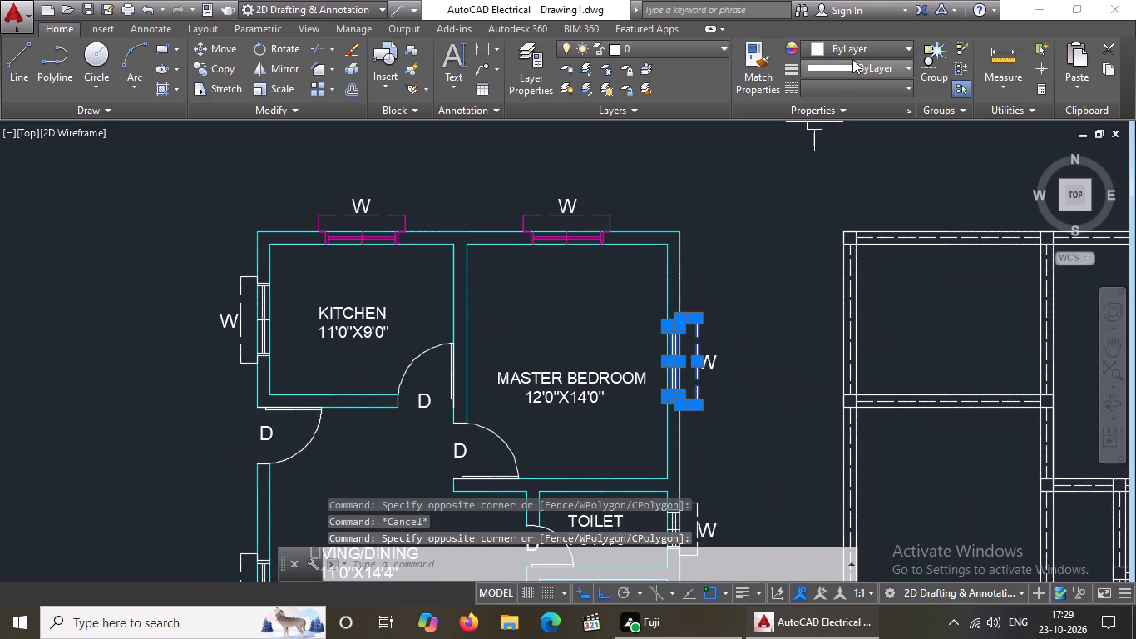
pyautogui.click(852, 50)
pyautogui.click(810, 251)
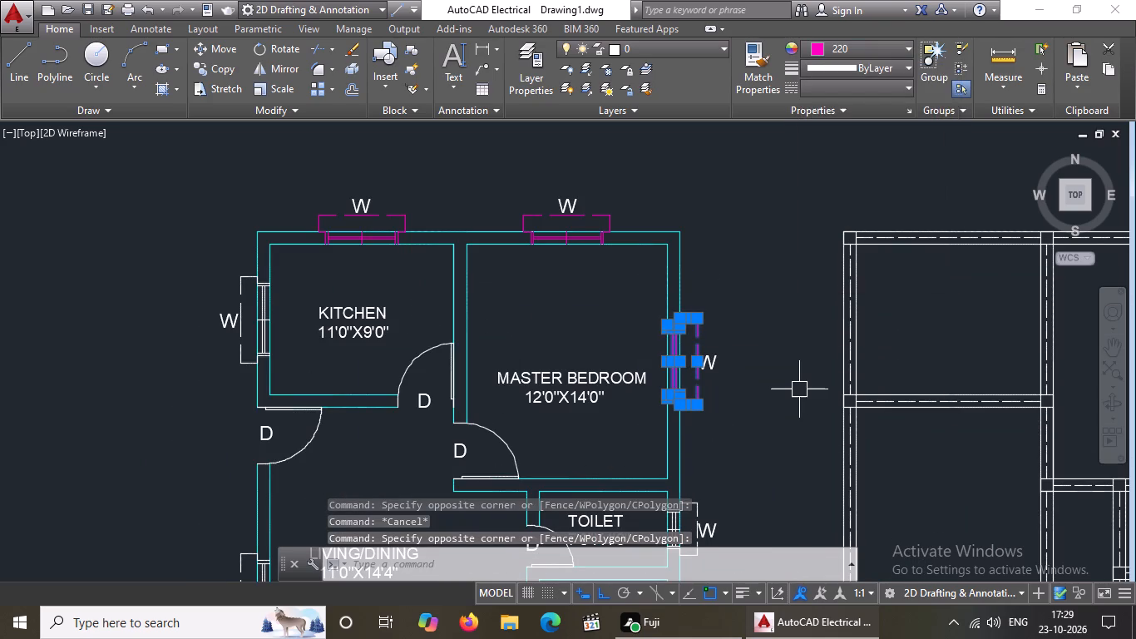
pyautogui.press('Escape')
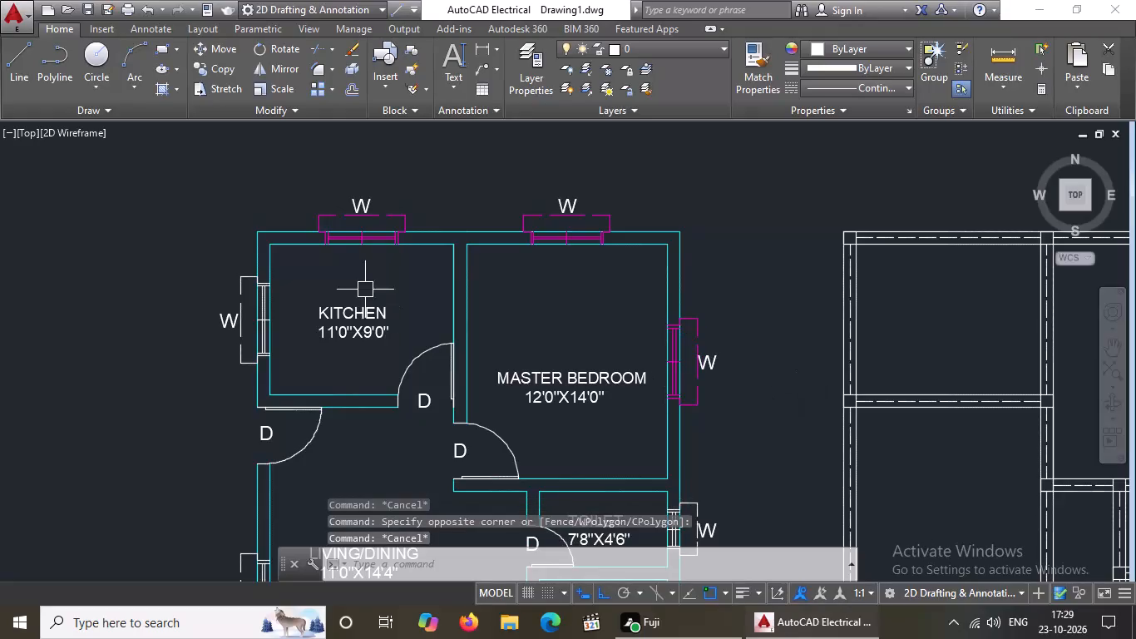
# Set all lines of the kitchen's west window and its sunshade outline to colour 220.
pyautogui.scroll(1, 268, 277)
pyautogui.moveTo(211, 252); pyautogui.dragTo(214, 260)
pyautogui.click(295, 432)
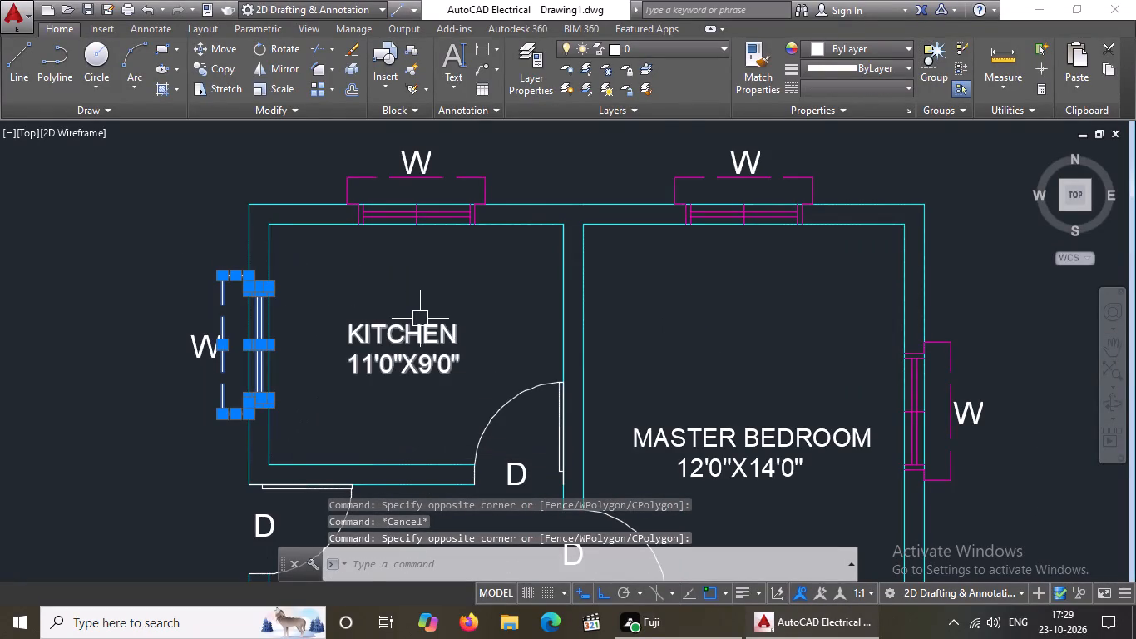
pyautogui.click(889, 40)
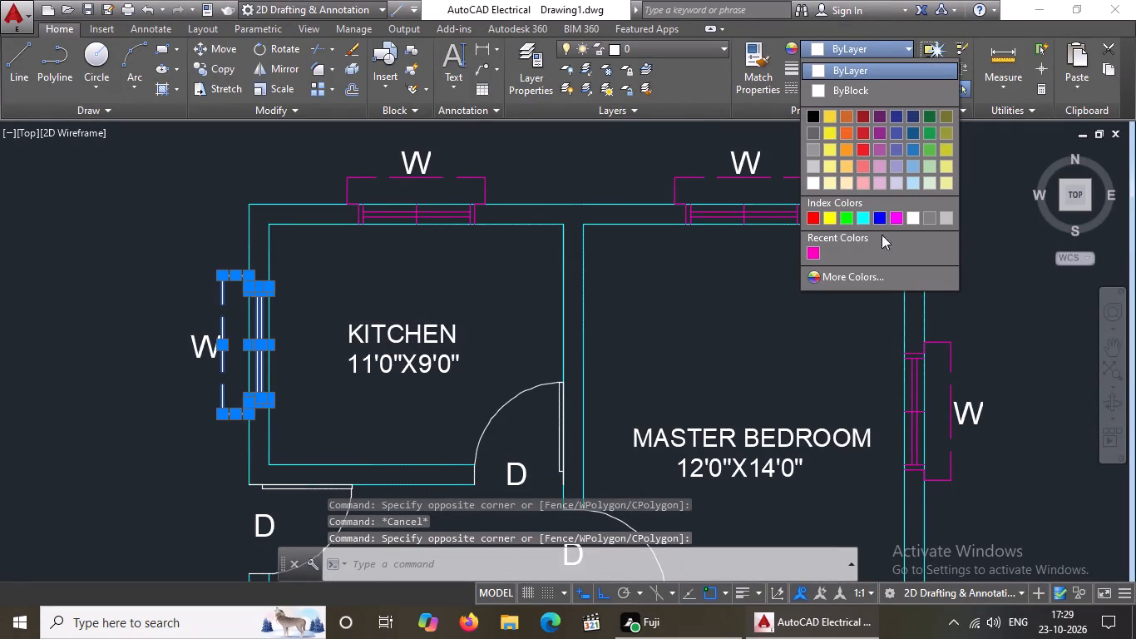
pyautogui.click(817, 253)
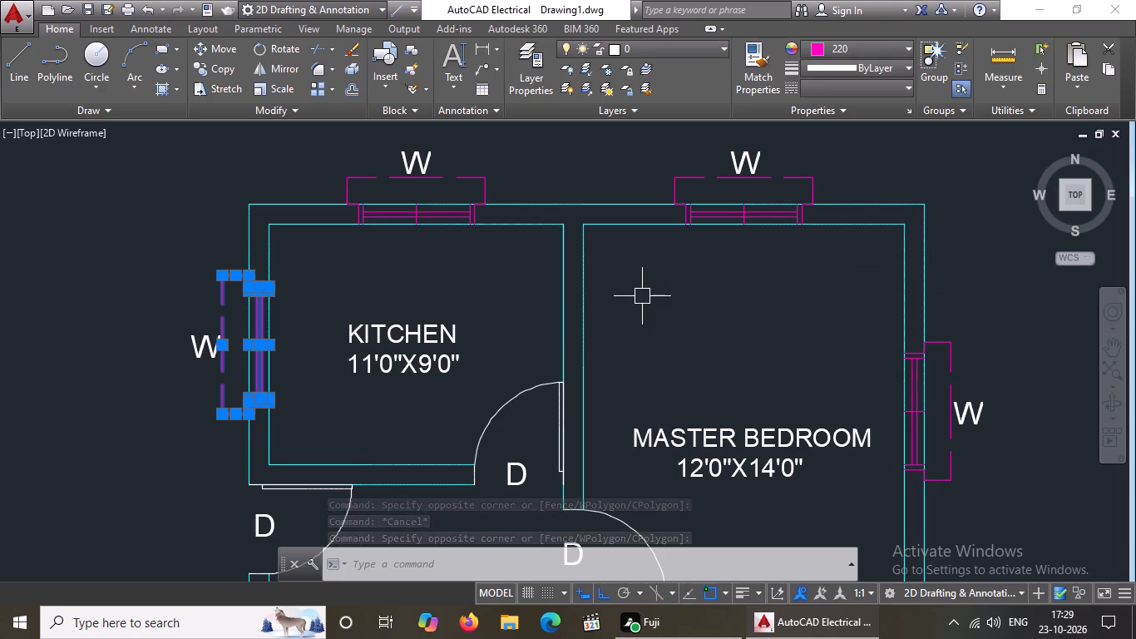
pyautogui.press('Escape')
# Set the east window of the 7'8"X4'6" toilet, including its sunshade outline, to colour 220.
pyautogui.scroll(-2, 651, 245)
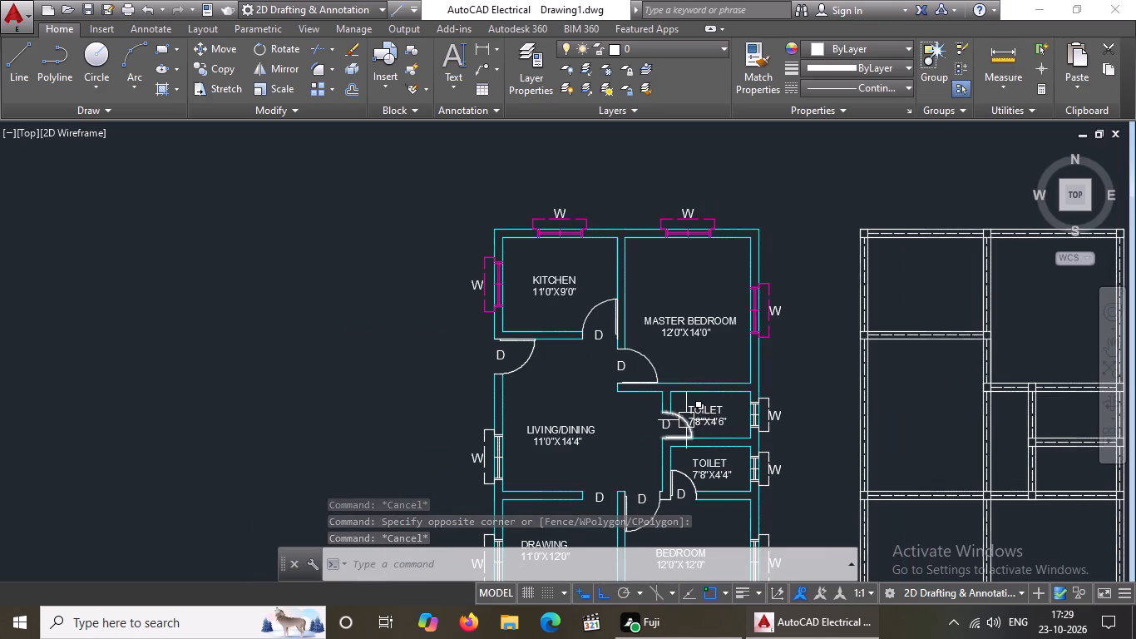
pyautogui.scroll(4, 762, 432)
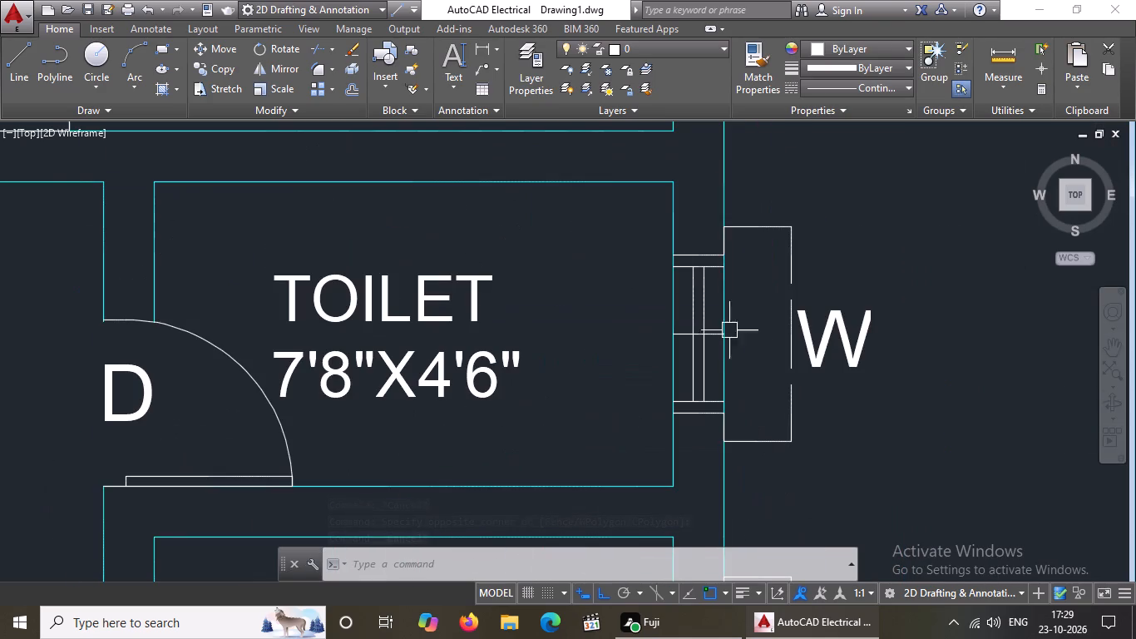
pyautogui.click(630, 193)
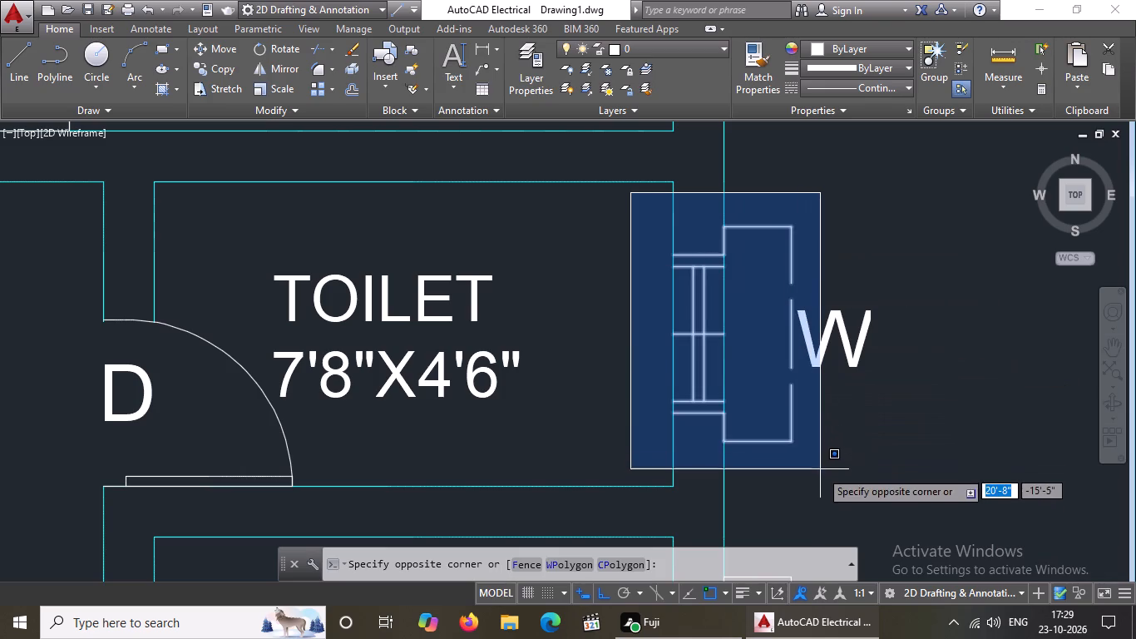
pyautogui.click(820, 473)
pyautogui.click(858, 44)
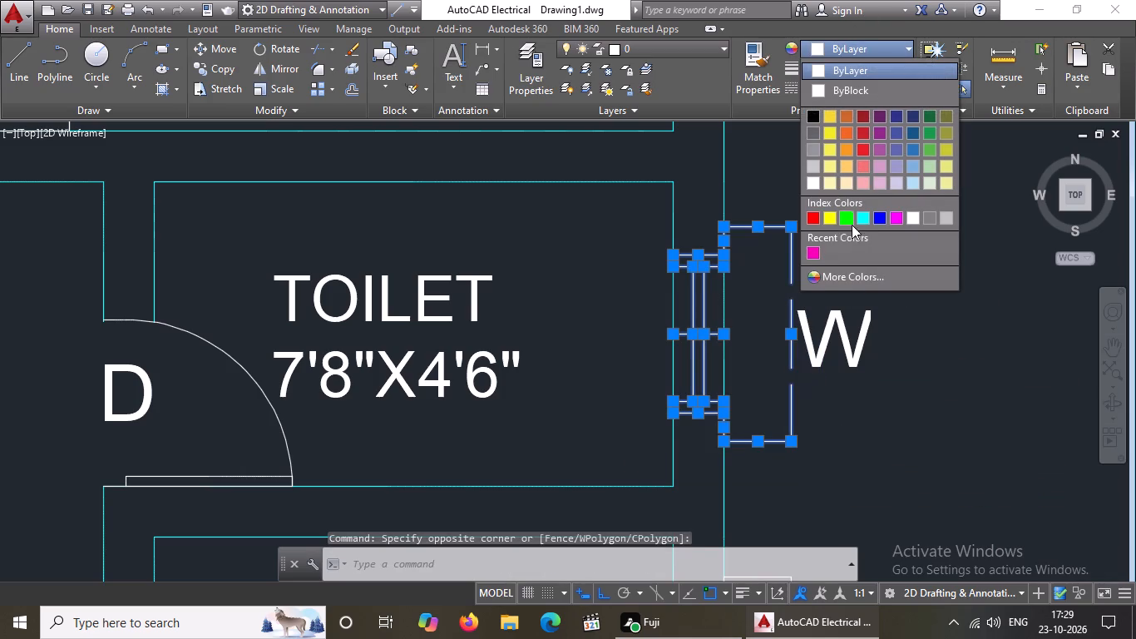
pyautogui.click(807, 253)
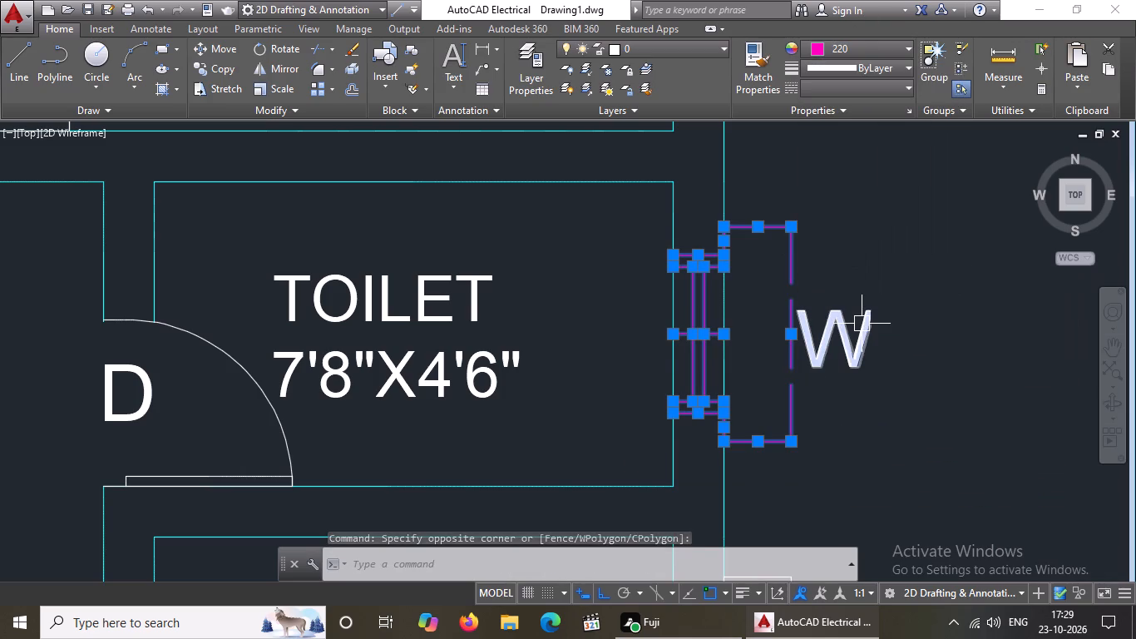
pyautogui.press('Escape')
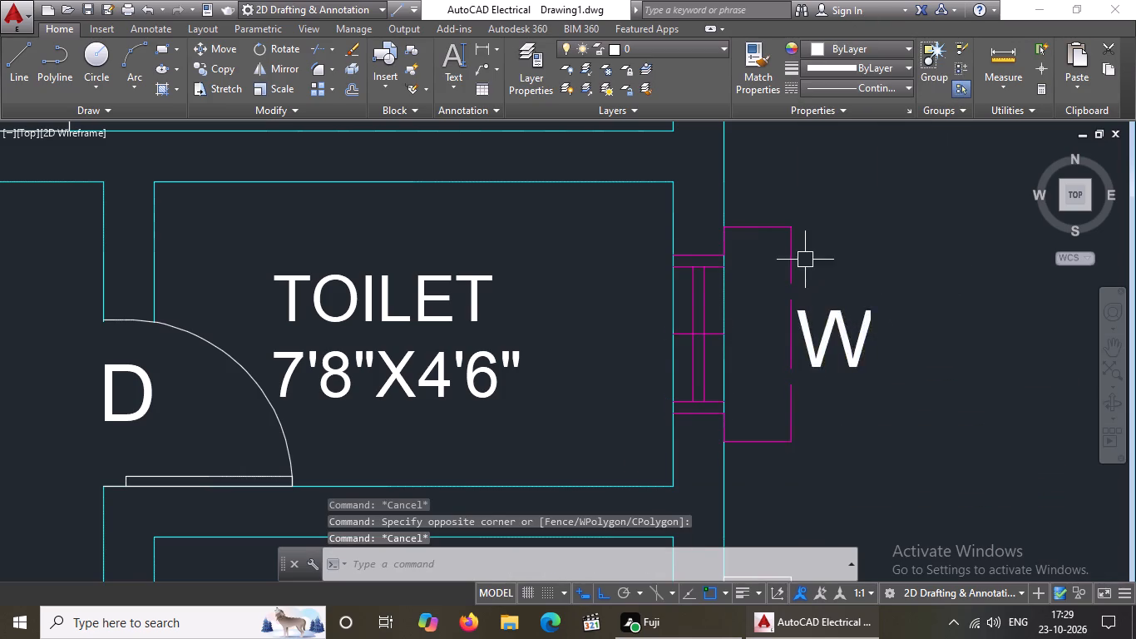
# Set the east window of the 7'8"X4'4" toilet, including its sunshade outline, to colour 220.
pyautogui.scroll(-3, 805, 257)
pyautogui.scroll(3, 791, 432)
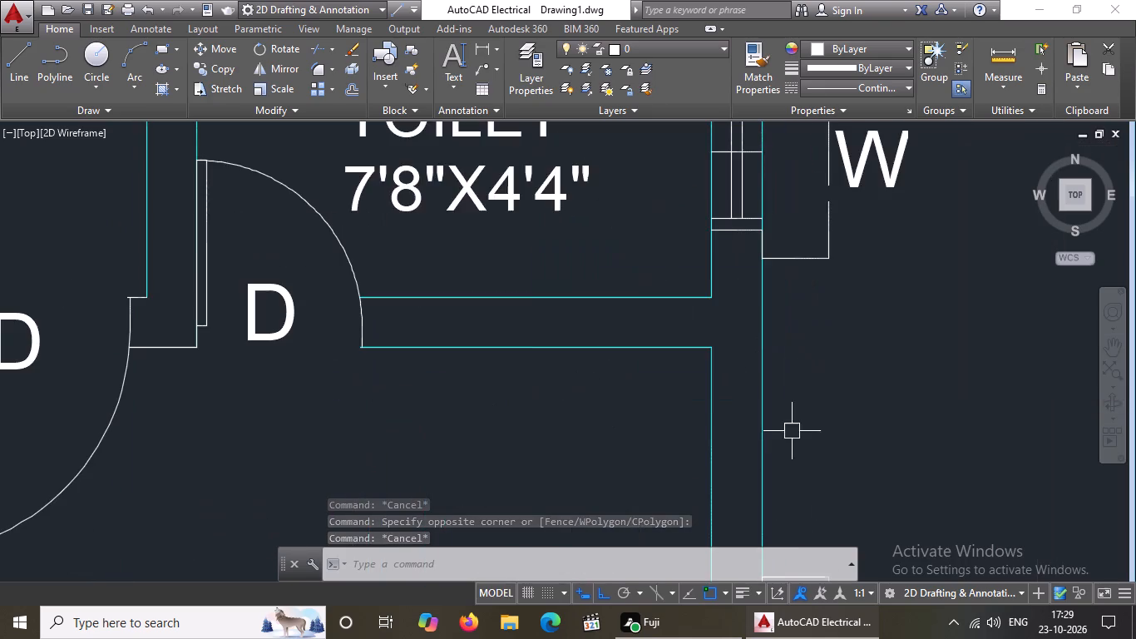
pyautogui.scroll(-3, 721, 270)
pyautogui.scroll(2, 736, 230)
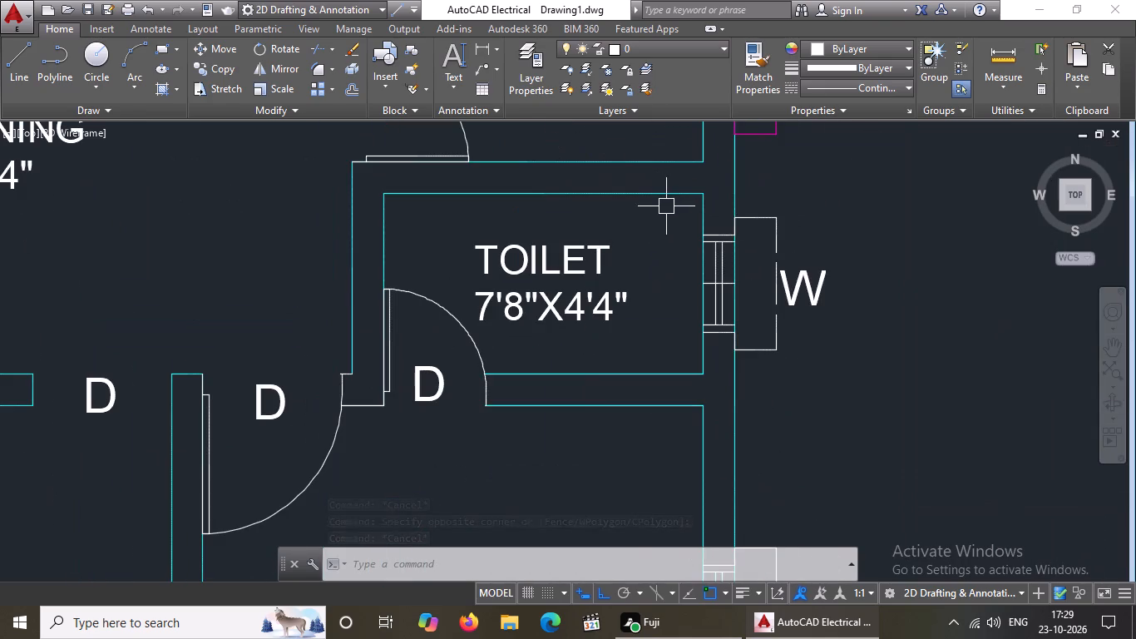
pyautogui.click(667, 207)
pyautogui.click(790, 376)
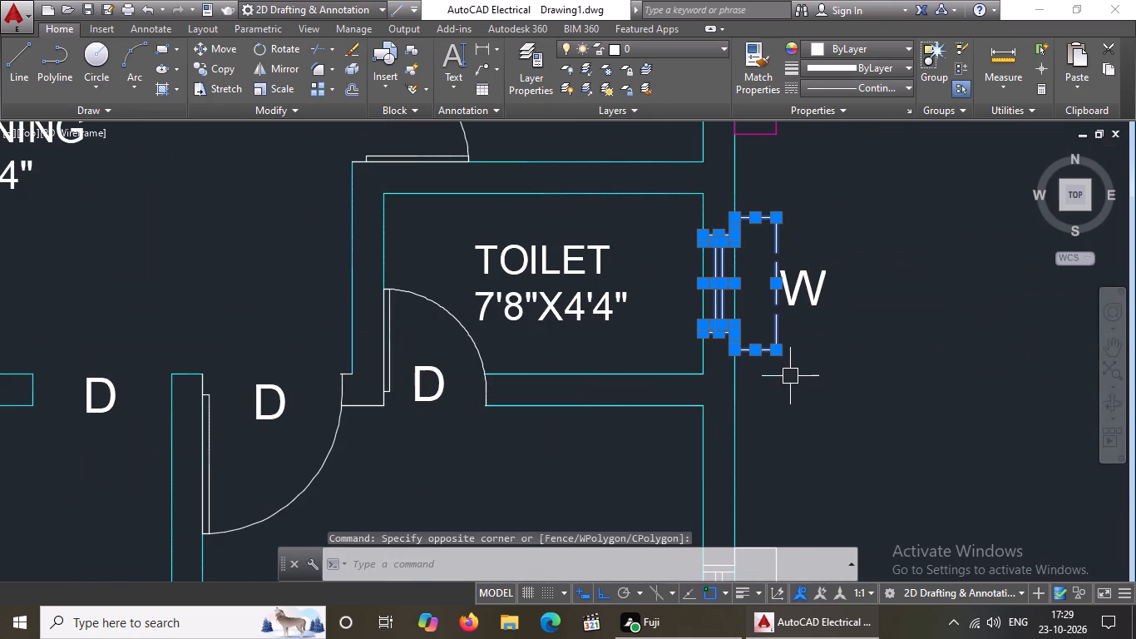
pyautogui.click(872, 45)
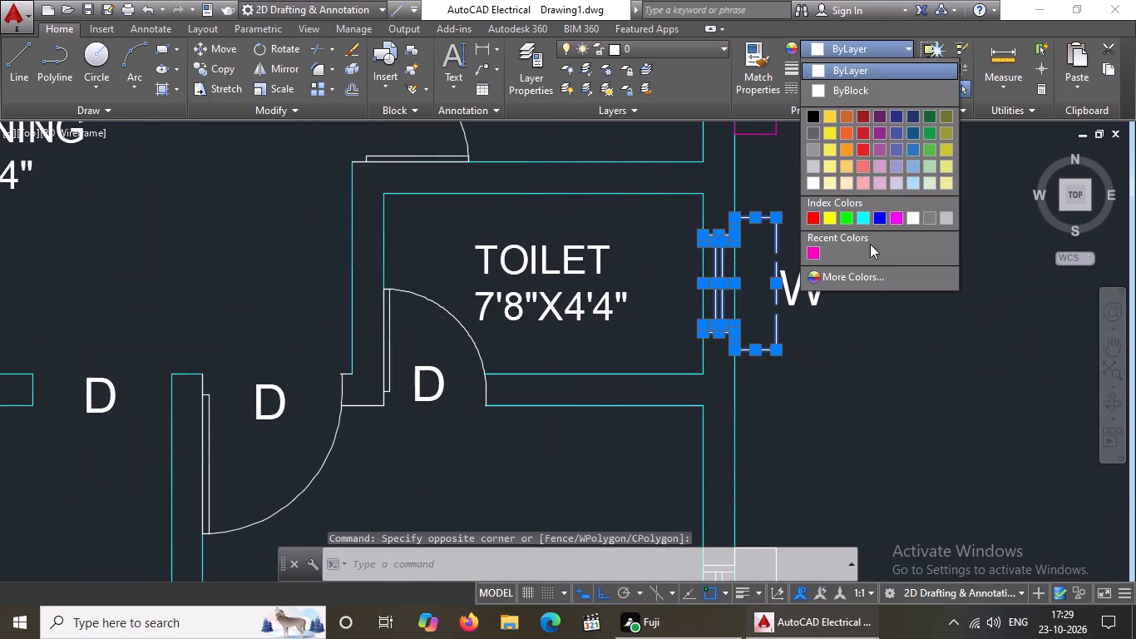
pyautogui.click(817, 250)
pyautogui.scroll(-2, 818, 251)
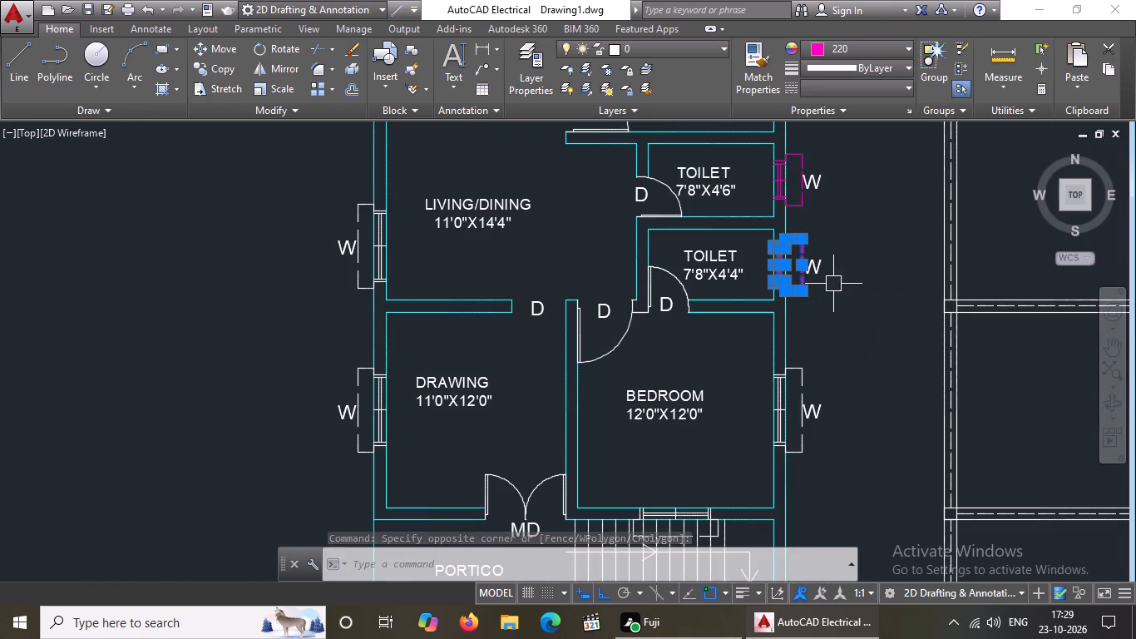
pyautogui.press('Escape')
pyautogui.scroll(1, 817, 381)
pyautogui.scroll(-1, 783, 359)
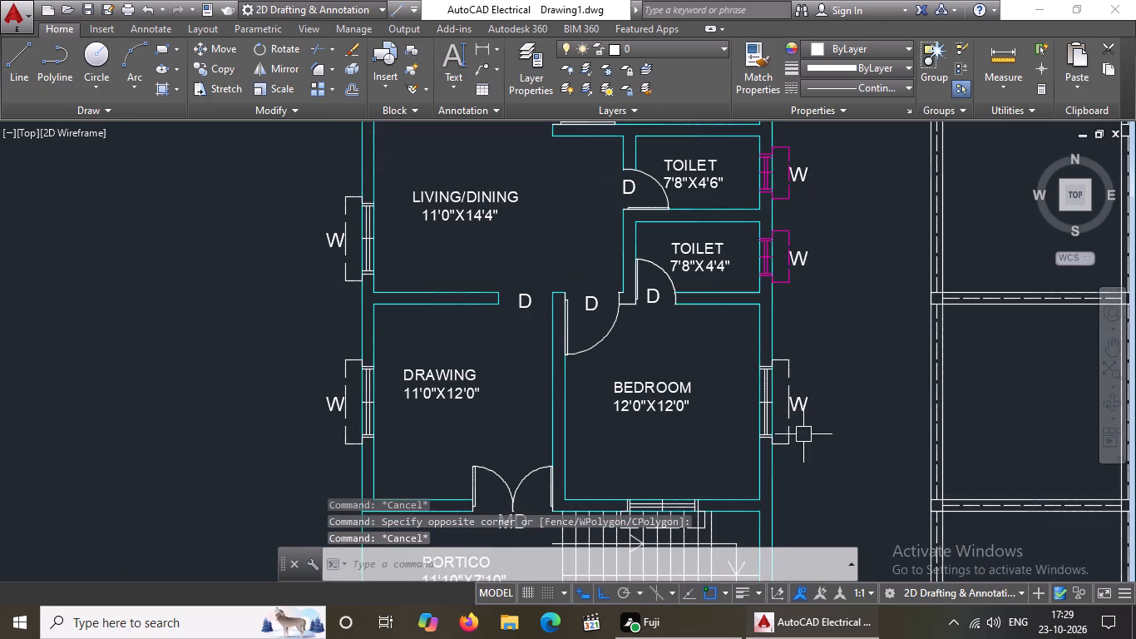
# Set the east window of the 12'0"X12'0" bedroom, including its sunshade outline, to colour 220.
pyautogui.click(726, 334)
pyautogui.click(798, 461)
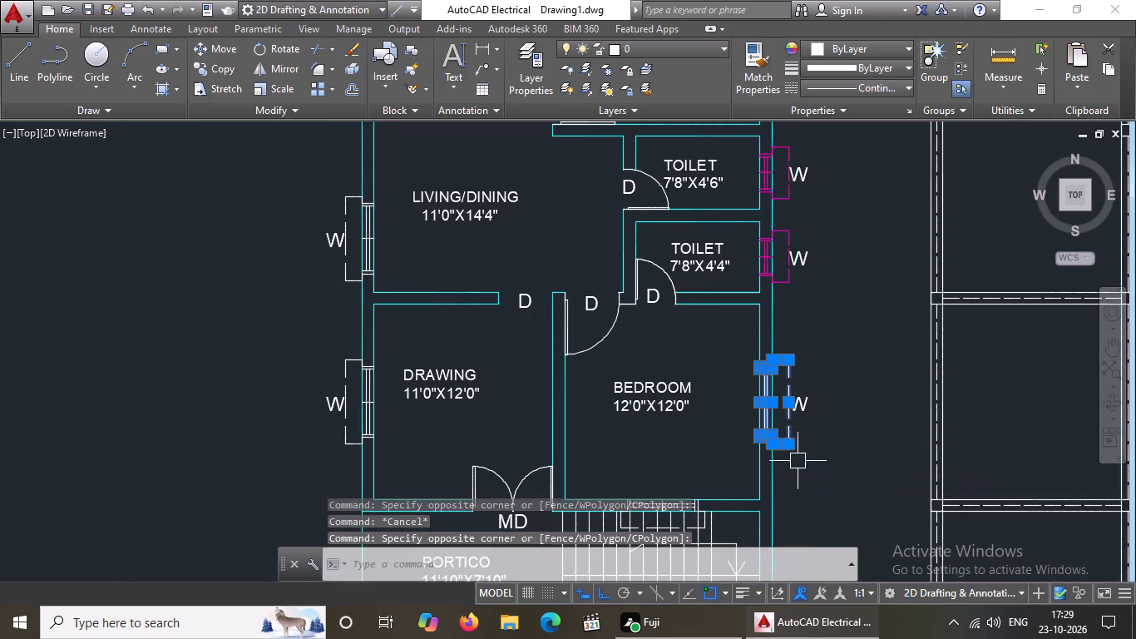
pyautogui.click(877, 47)
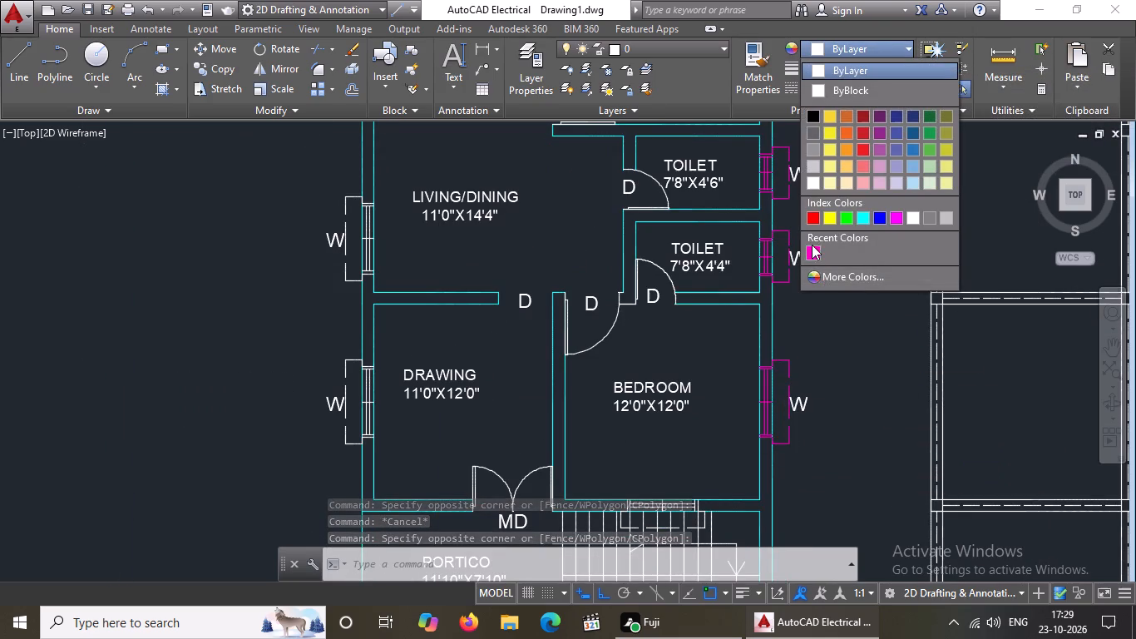
pyautogui.click(812, 245)
pyautogui.press('Escape')
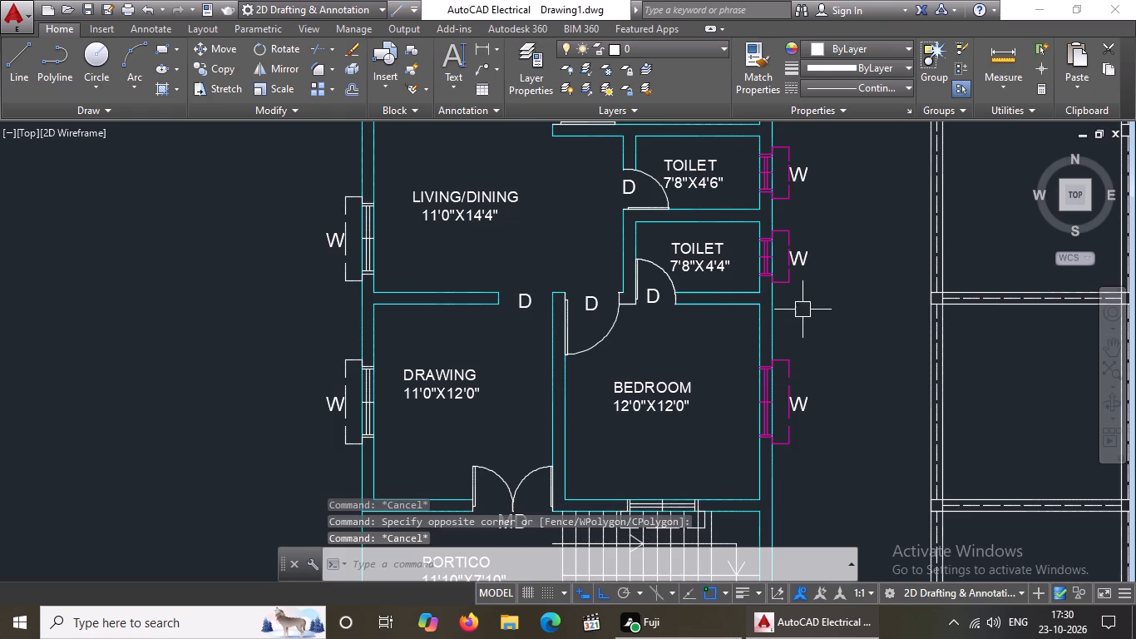
# Set the 12'0"X12'0" bedroom's south window above the staircase, including its sunshade outline, to colour 220.
pyautogui.scroll(-1, 803, 310)
pyautogui.scroll(2, 696, 438)
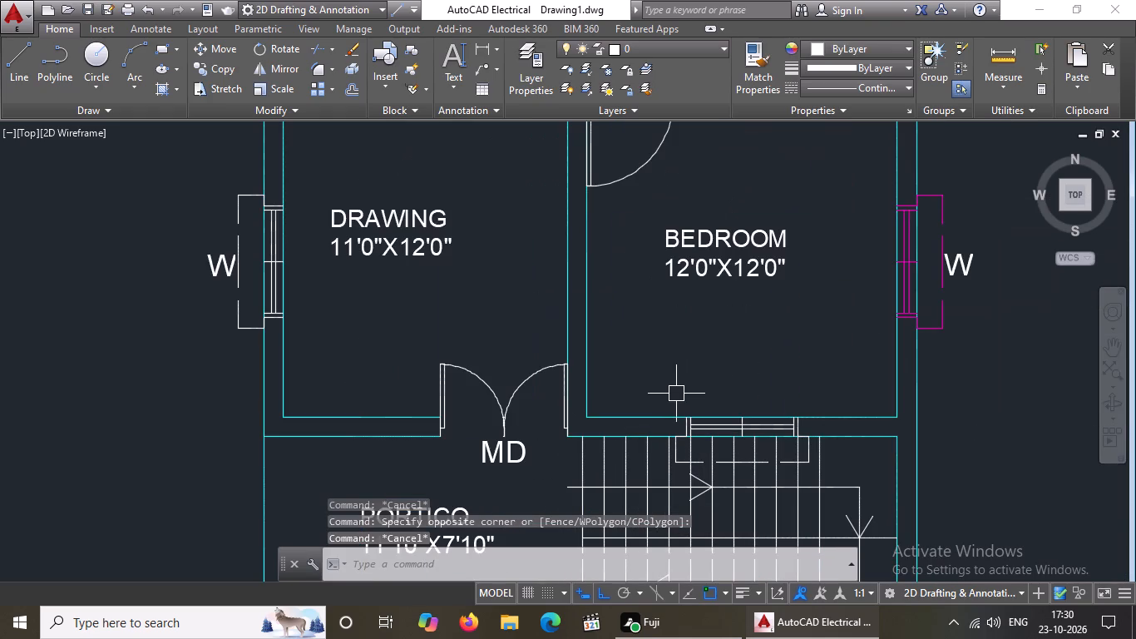
pyautogui.click(658, 394)
pyautogui.click(832, 473)
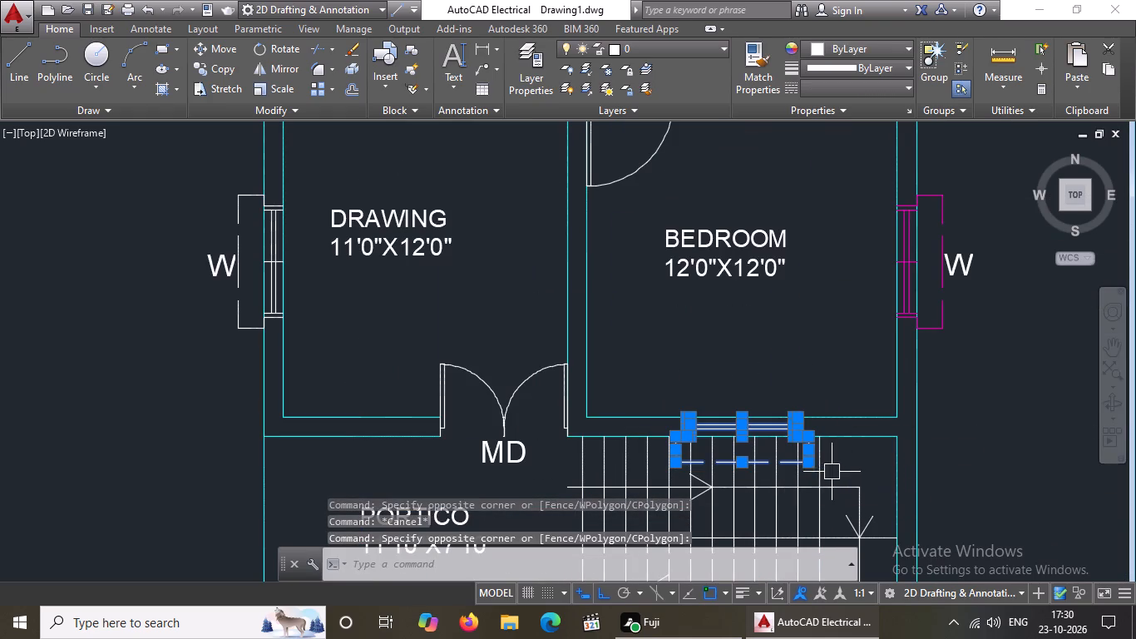
pyautogui.click(878, 47)
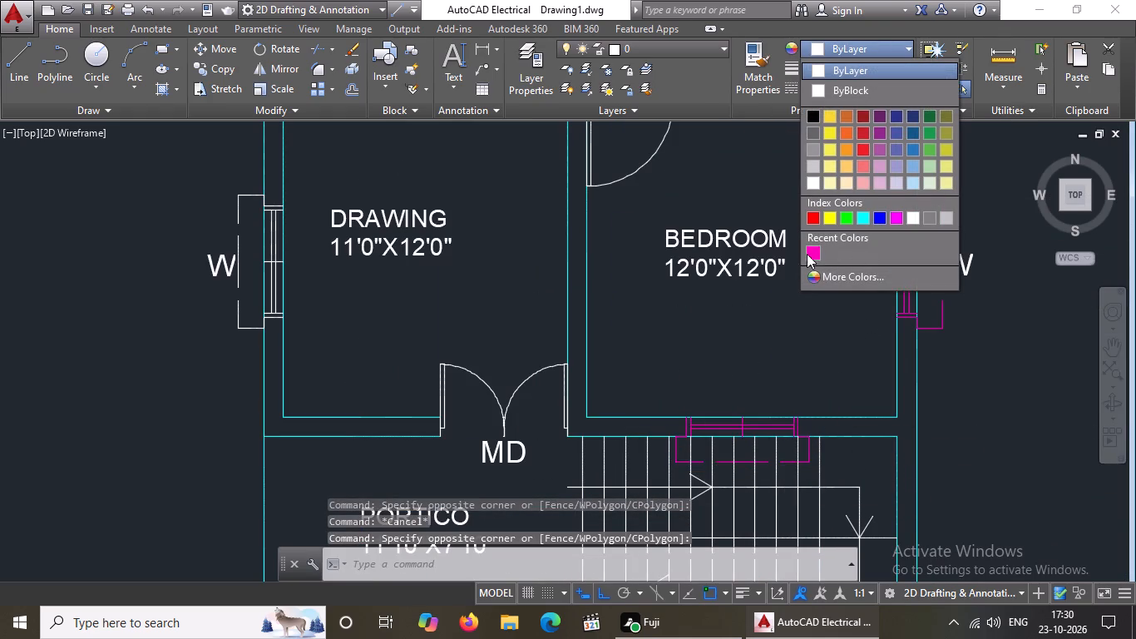
pyautogui.click(813, 247)
pyautogui.press('Escape')
# Set all lines of the drawing room's west window and its sunshade outline to colour 220.
pyautogui.scroll(-3, 828, 289)
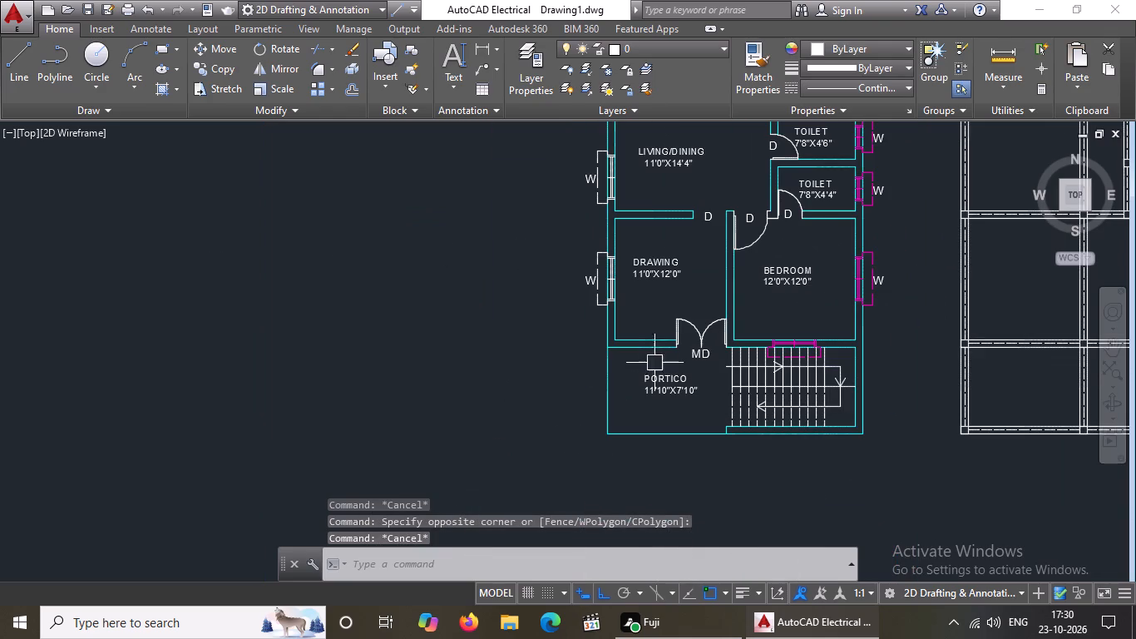
pyautogui.scroll(2, 598, 275)
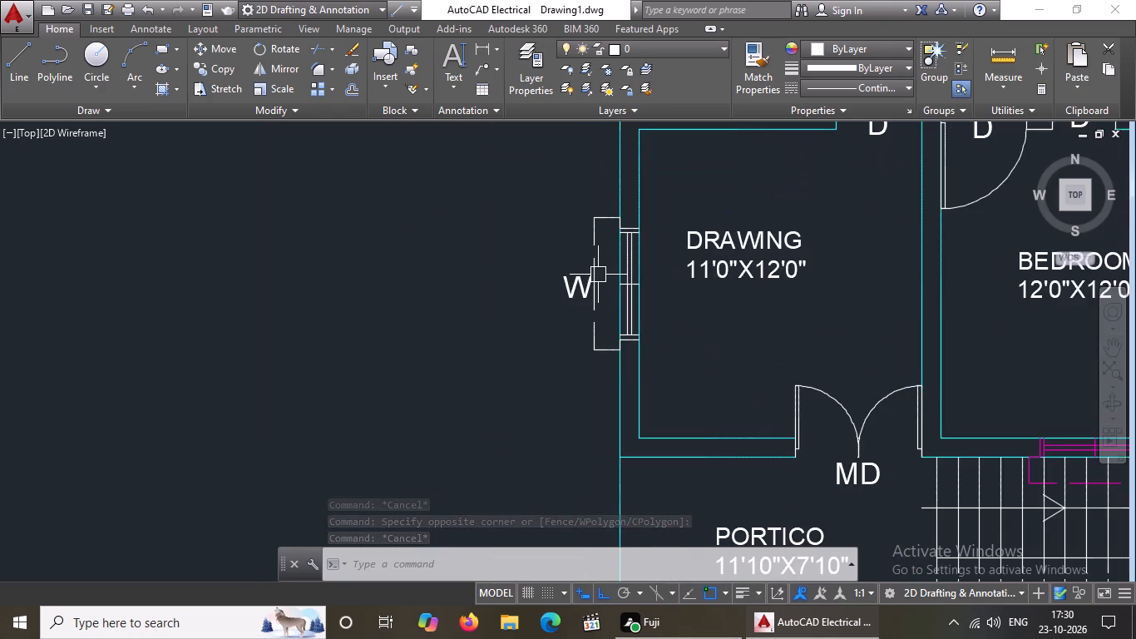
pyautogui.scroll(-1, 598, 275)
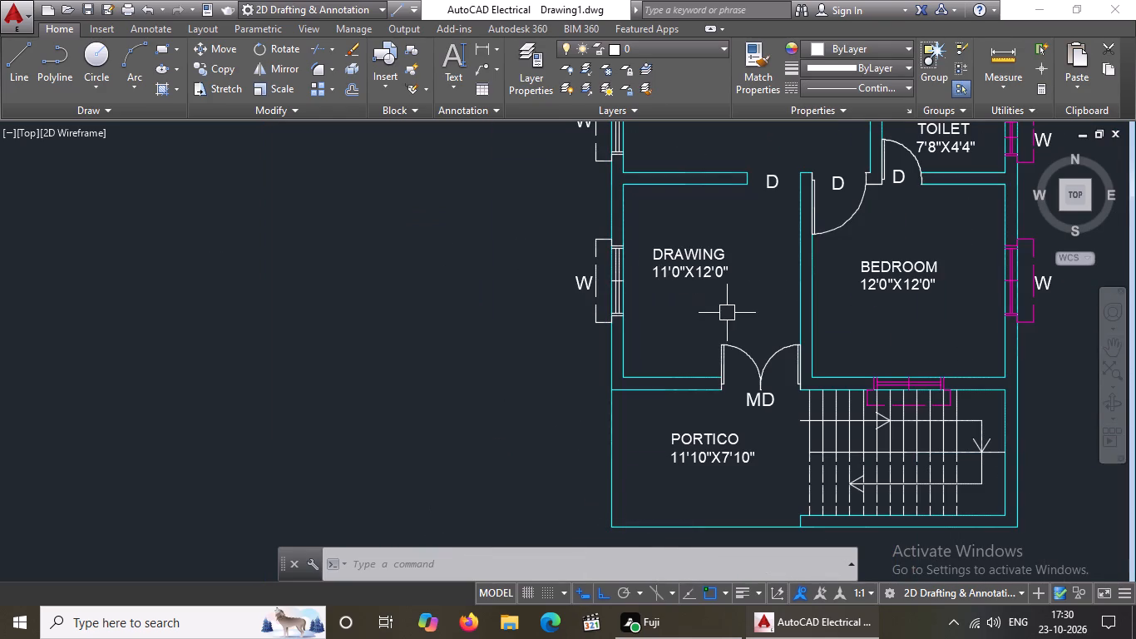
pyautogui.scroll(2, 610, 256)
pyautogui.click(560, 193)
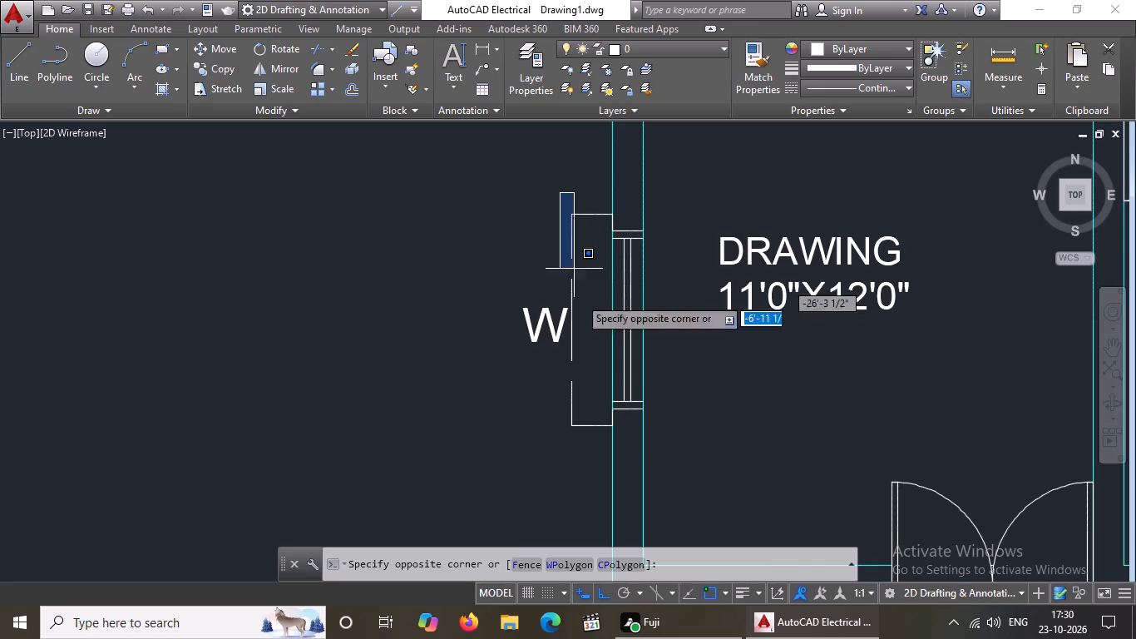
pyautogui.click(667, 436)
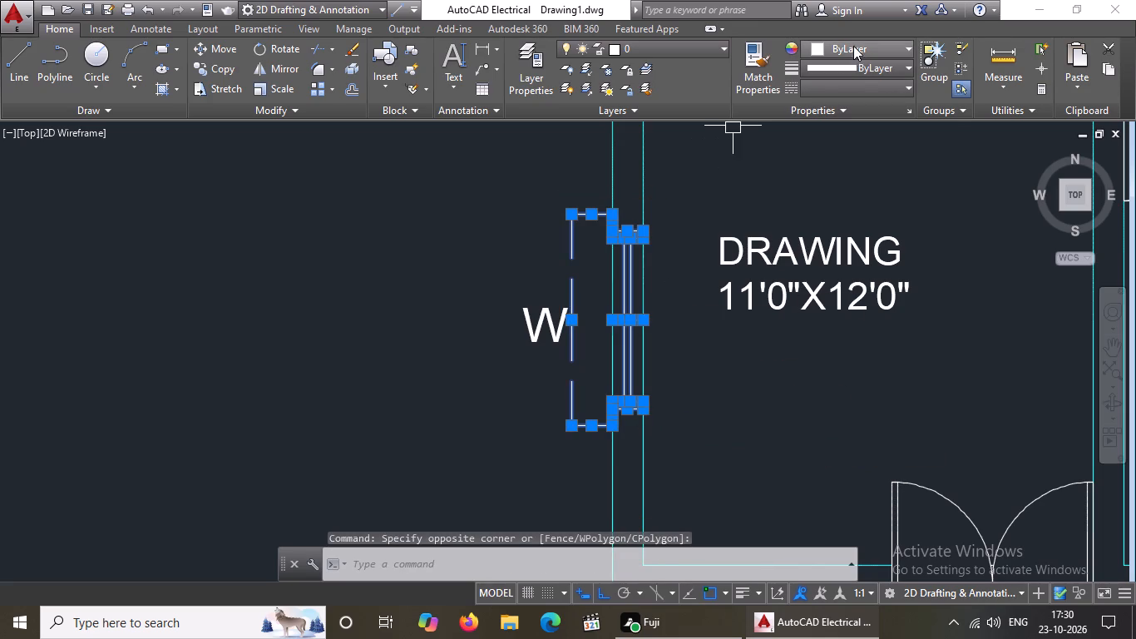
pyautogui.click(853, 45)
pyautogui.click(808, 251)
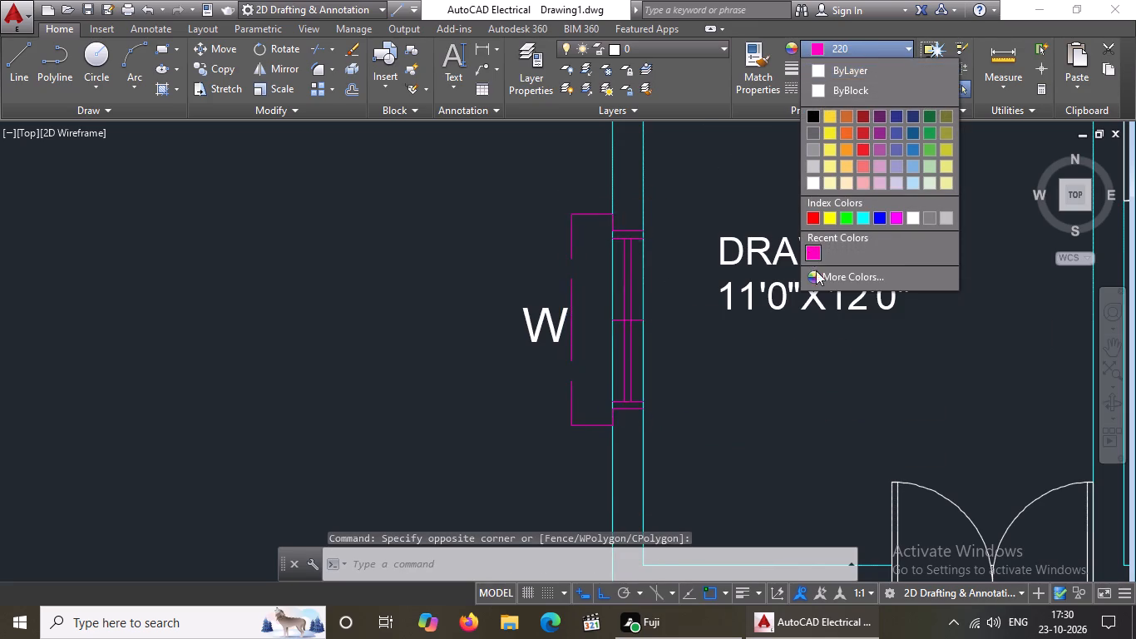
pyautogui.scroll(-3, 788, 320)
pyautogui.press('Escape')
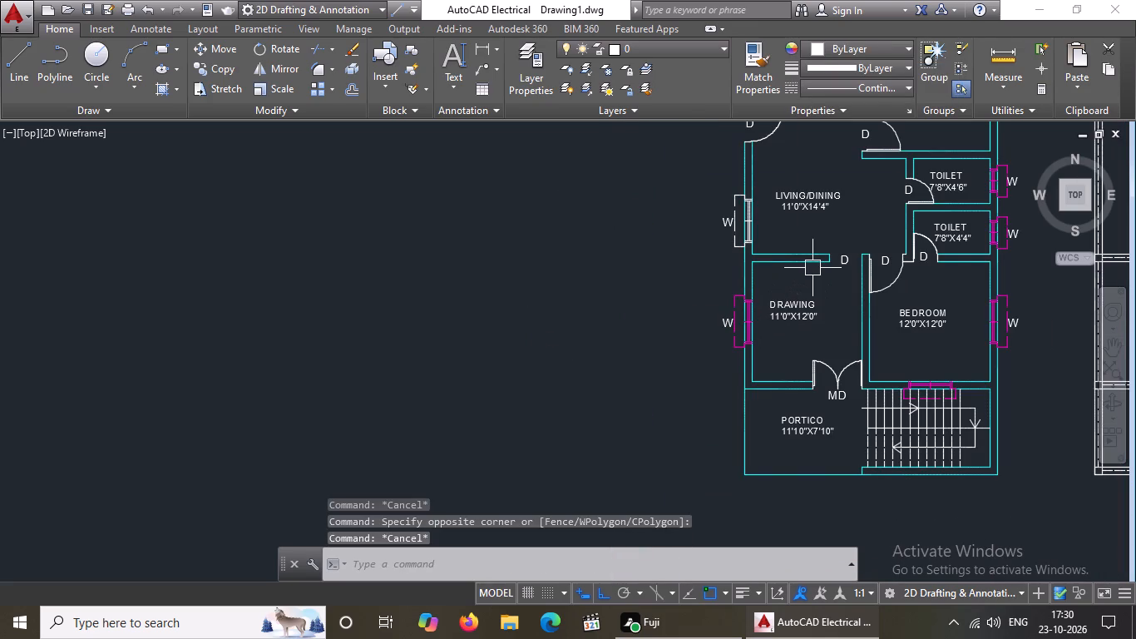
# Set all lines of the living/dining room's west window and its sunshade outline to colour 220.
pyautogui.moveTo(812, 266); pyautogui.dragTo(808, 320, button='middle')
pyautogui.scroll(1, 777, 283)
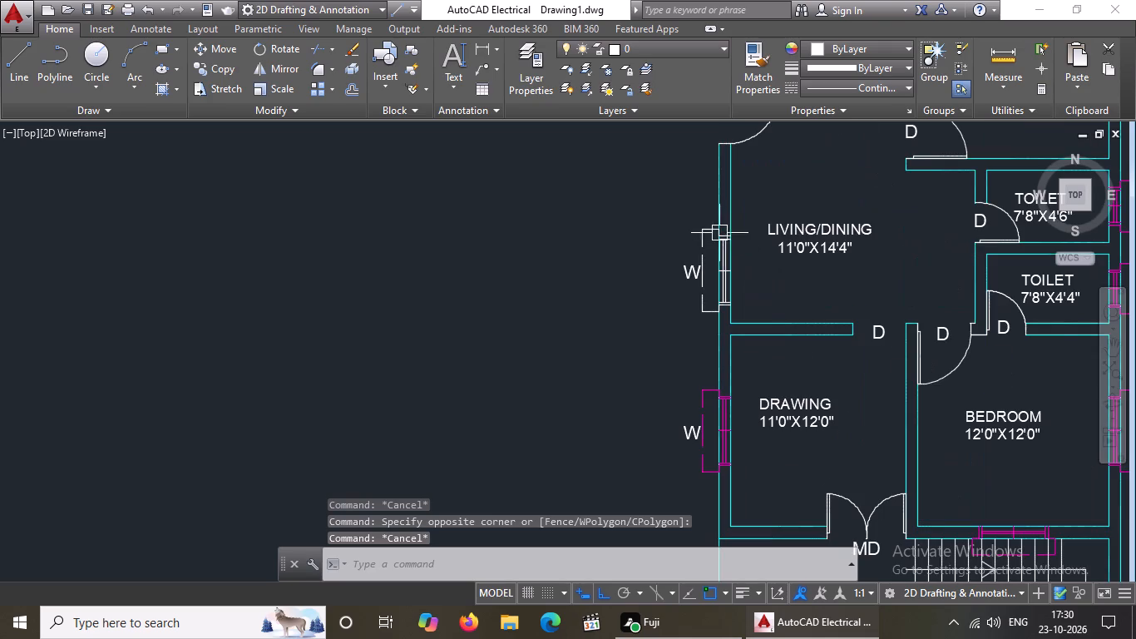
pyautogui.click(689, 205)
pyautogui.click(747, 320)
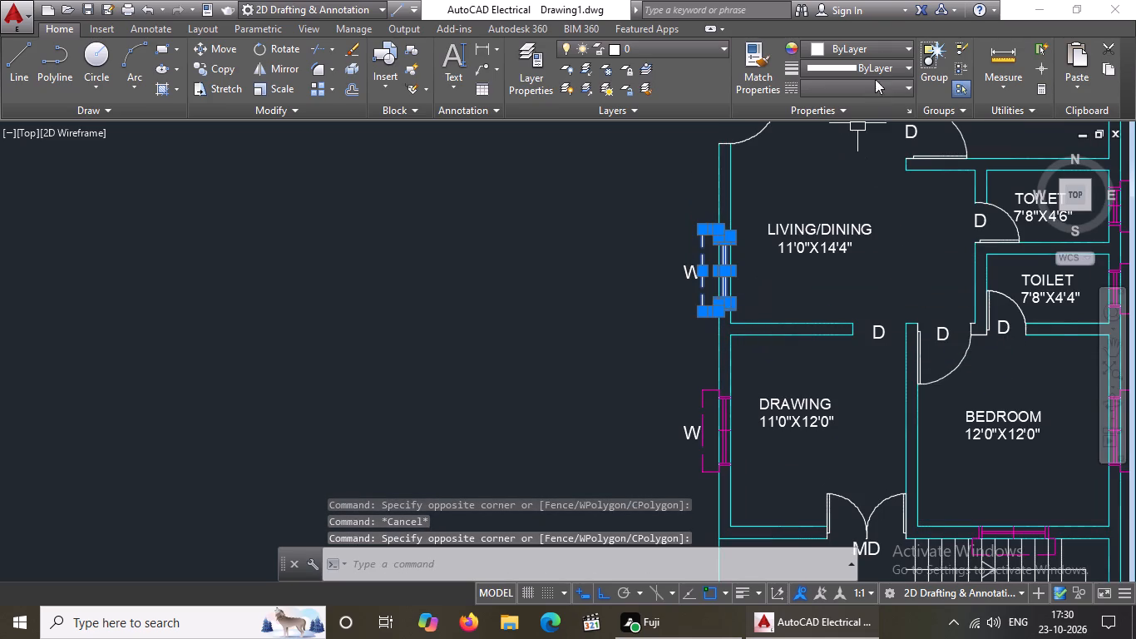
pyautogui.click(873, 49)
pyautogui.click(809, 252)
pyautogui.scroll(-4, 812, 269)
pyautogui.press('Escape')
# Set the first three solid tread lines of the staircase's north flight, counting from the portico side, to colour 220.
pyautogui.scroll(2, 866, 373)
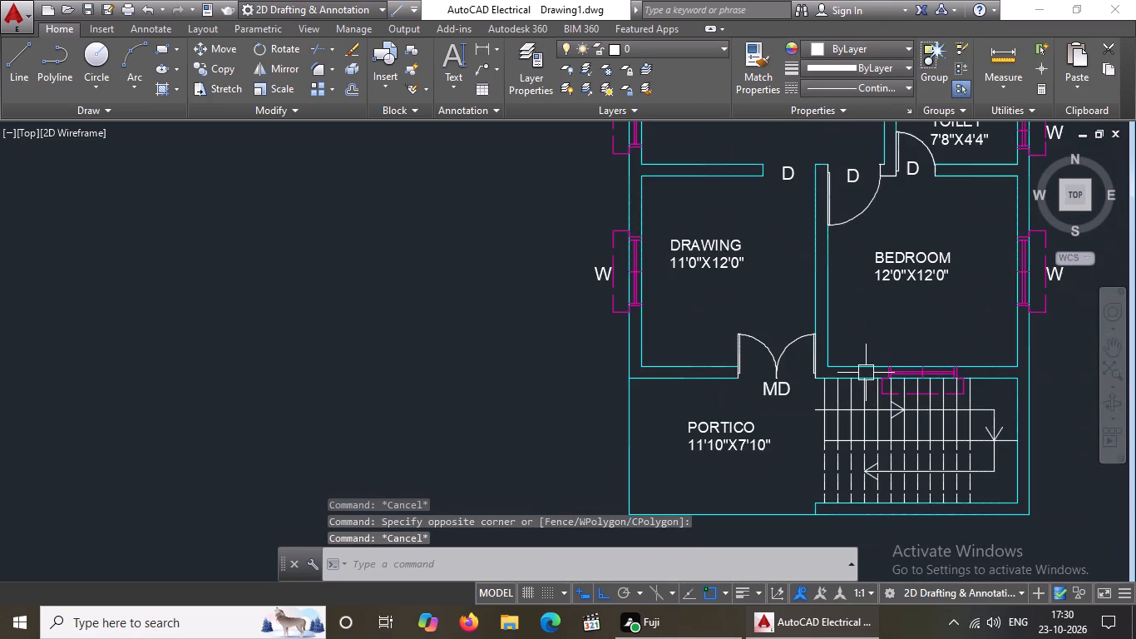
pyautogui.scroll(3, 838, 414)
pyautogui.click(777, 365)
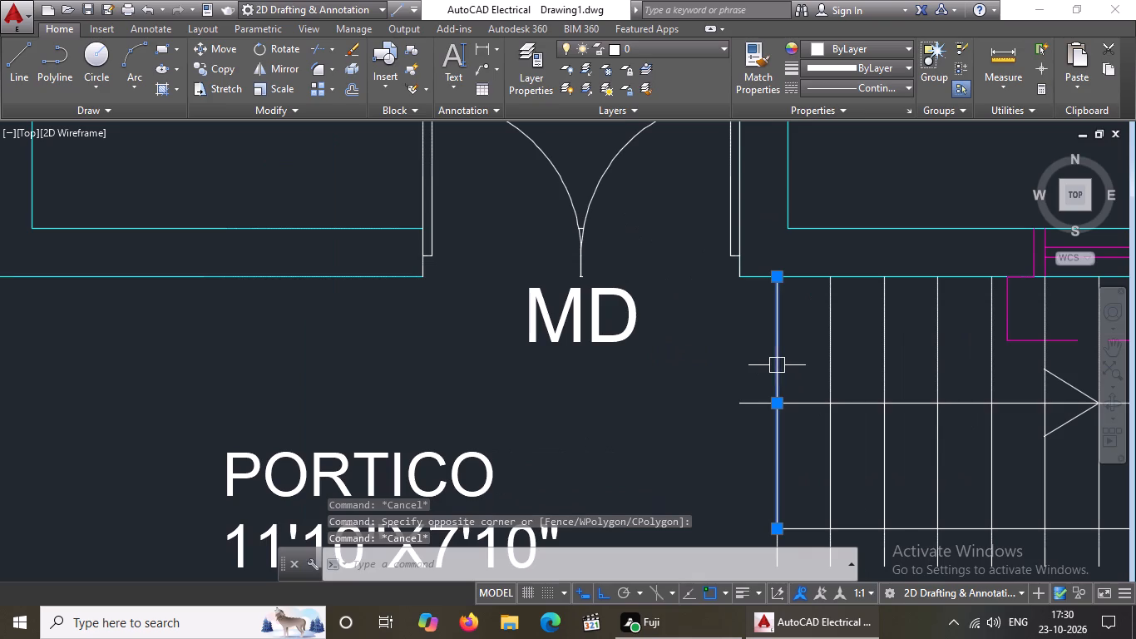
pyautogui.click(885, 46)
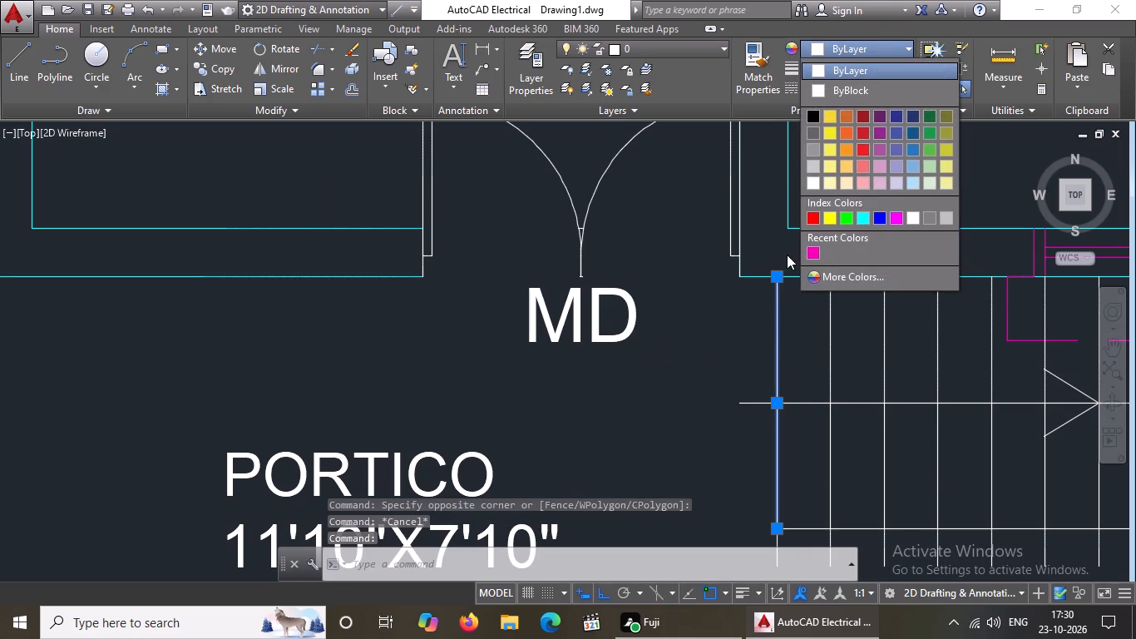
pyautogui.click(808, 246)
pyautogui.click(827, 338)
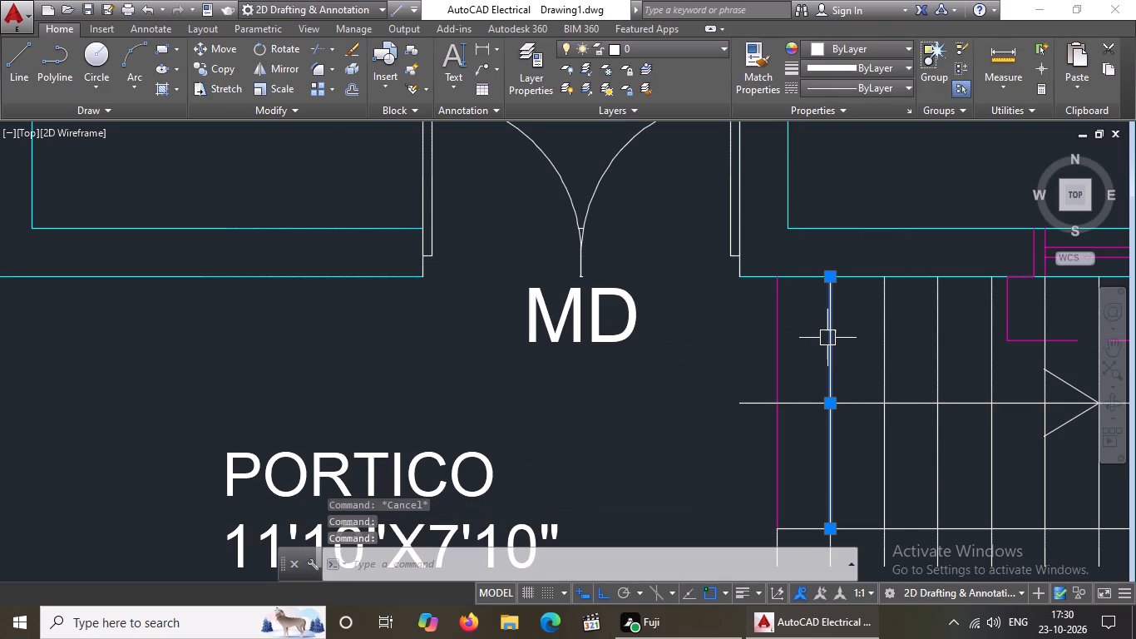
pyautogui.click(886, 49)
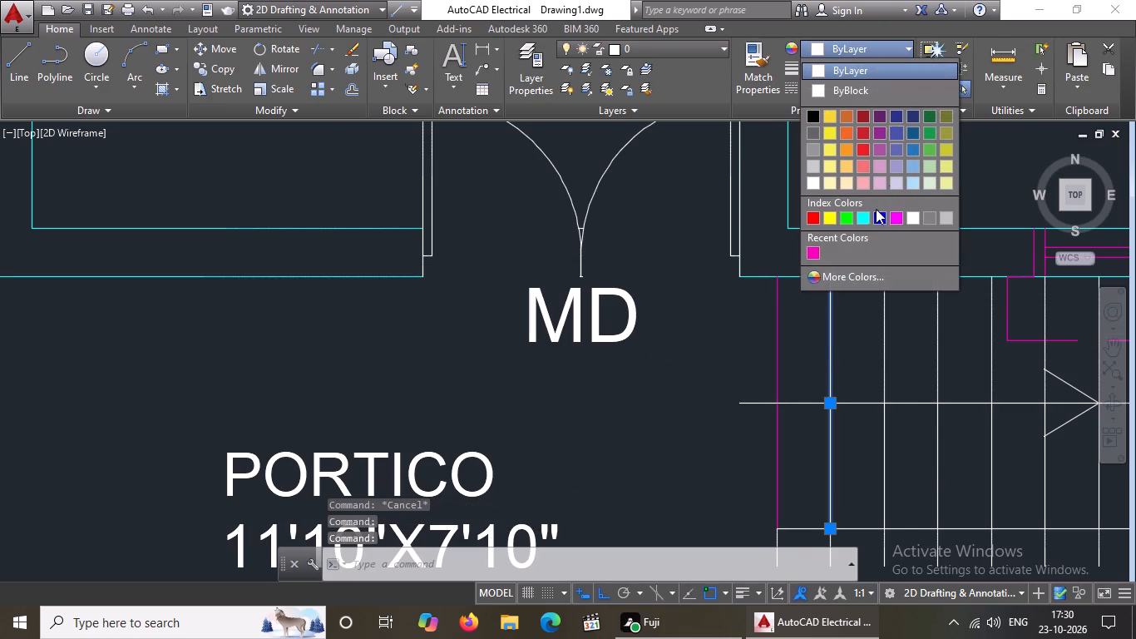
pyautogui.click(810, 248)
pyautogui.press('Escape')
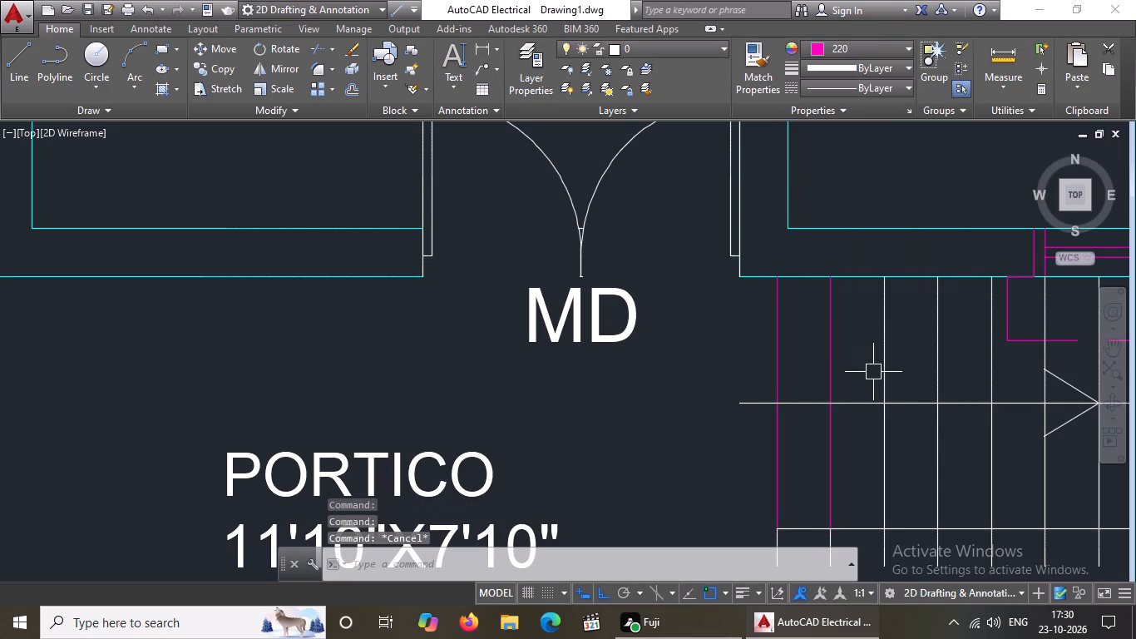
pyautogui.click(885, 353)
pyautogui.click(868, 41)
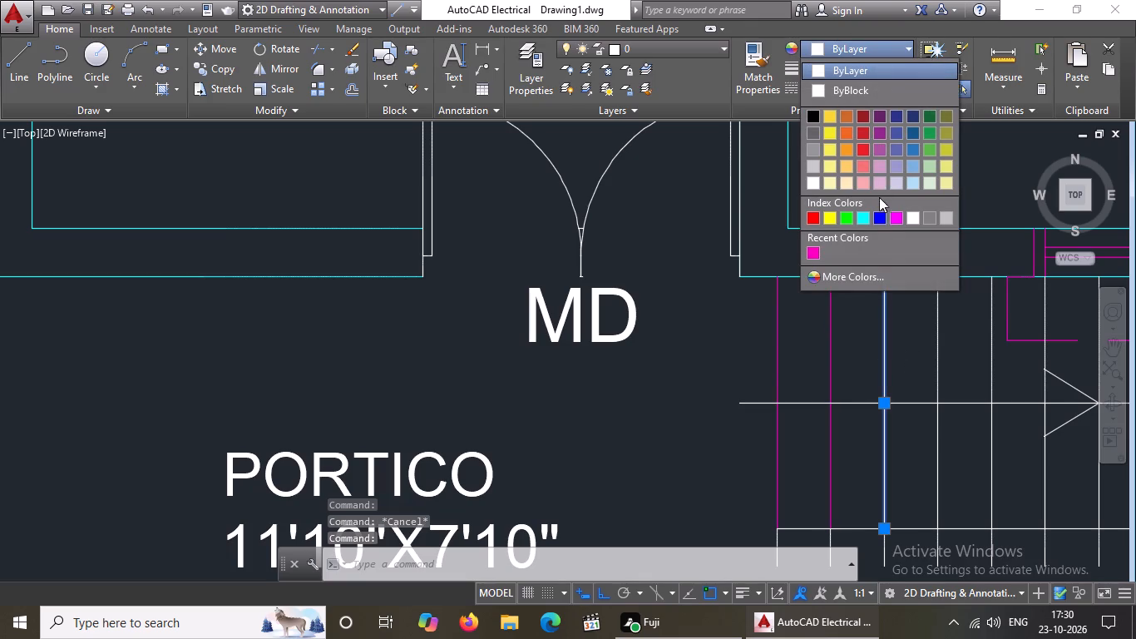
pyautogui.click(809, 254)
pyautogui.press('Escape')
# Set the fourth, fifth and sixth solid tread lines of the staircase's north flight, counting from the portico side, to colour 220.
pyautogui.scroll(-3, 820, 260)
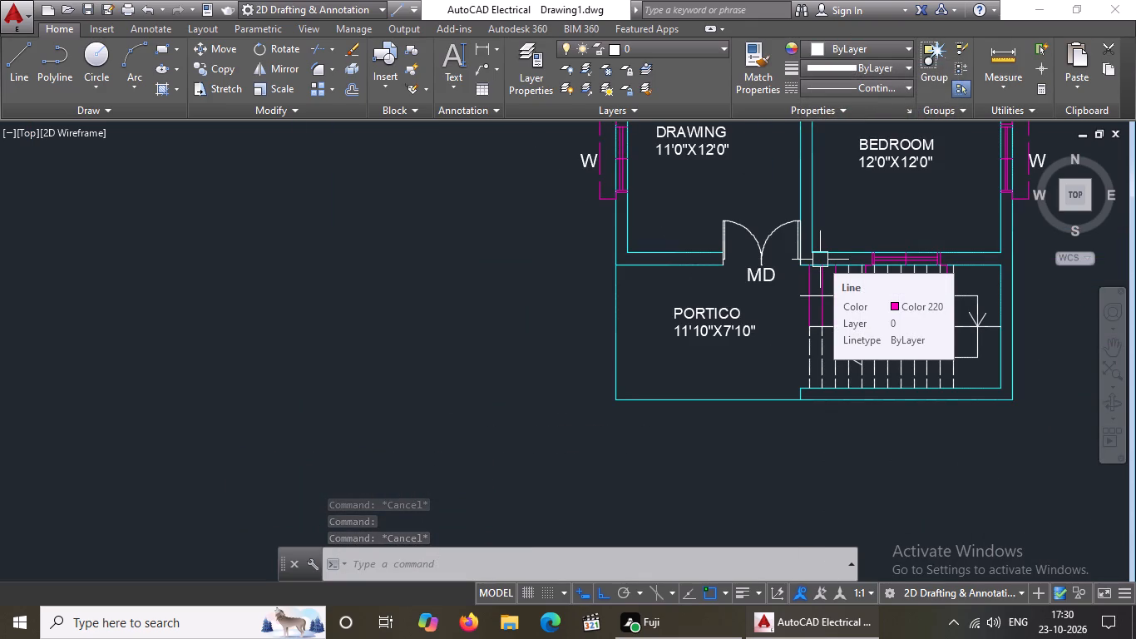
pyautogui.scroll(1, 979, 255)
pyautogui.scroll(2, 761, 310)
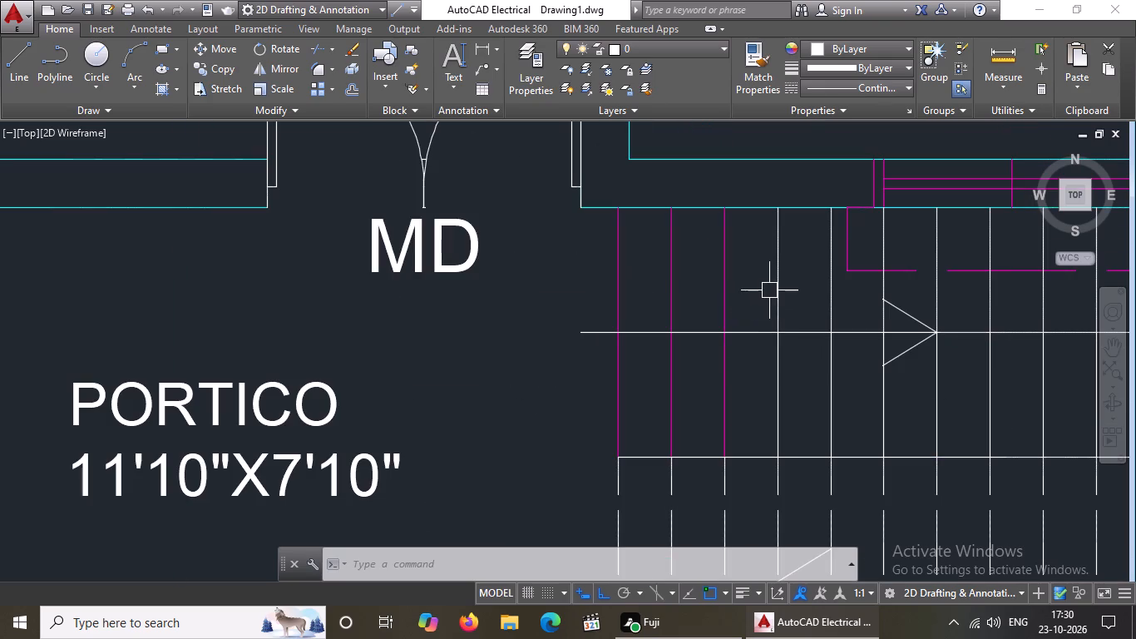
pyautogui.click(777, 287)
pyautogui.click(828, 47)
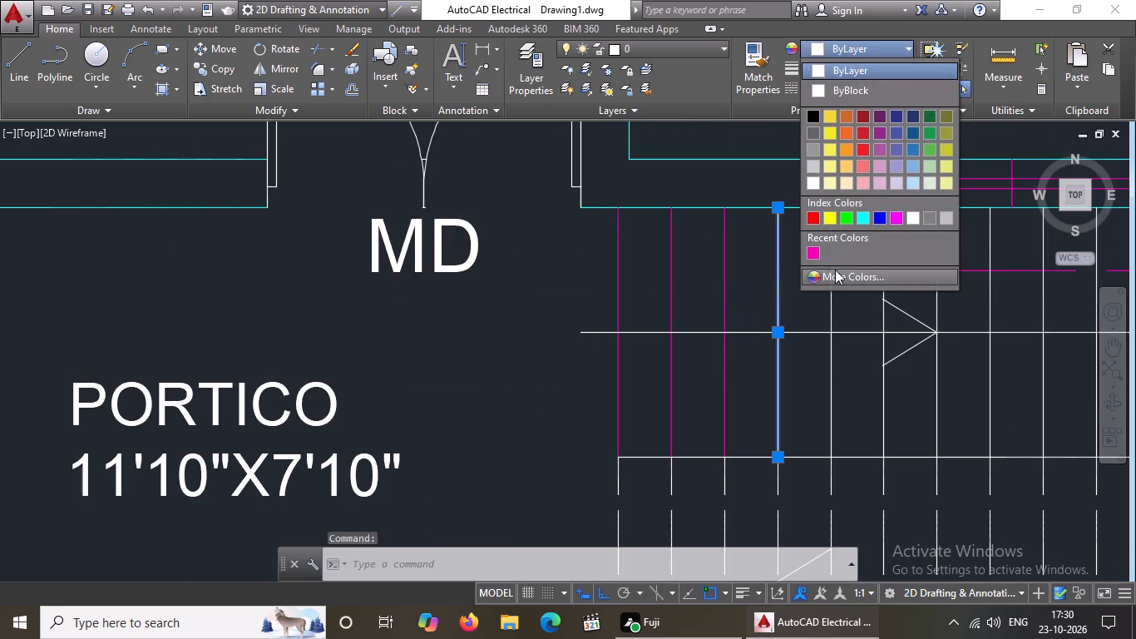
pyautogui.click(813, 244)
pyautogui.click(867, 42)
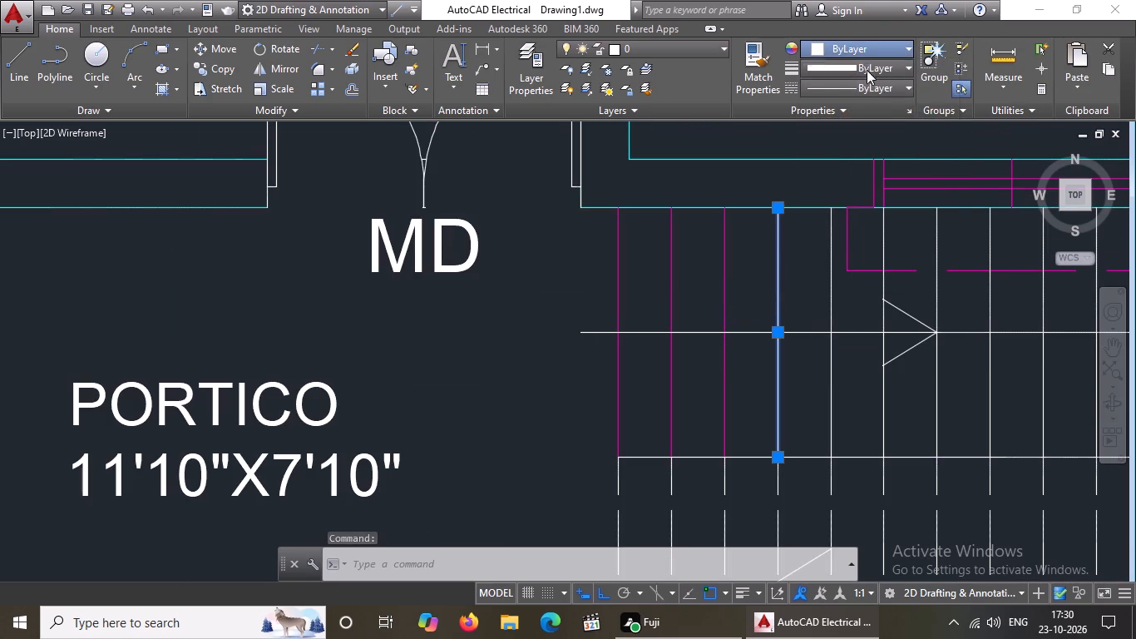
pyautogui.click(818, 255)
pyautogui.press('Escape')
pyautogui.click(830, 289)
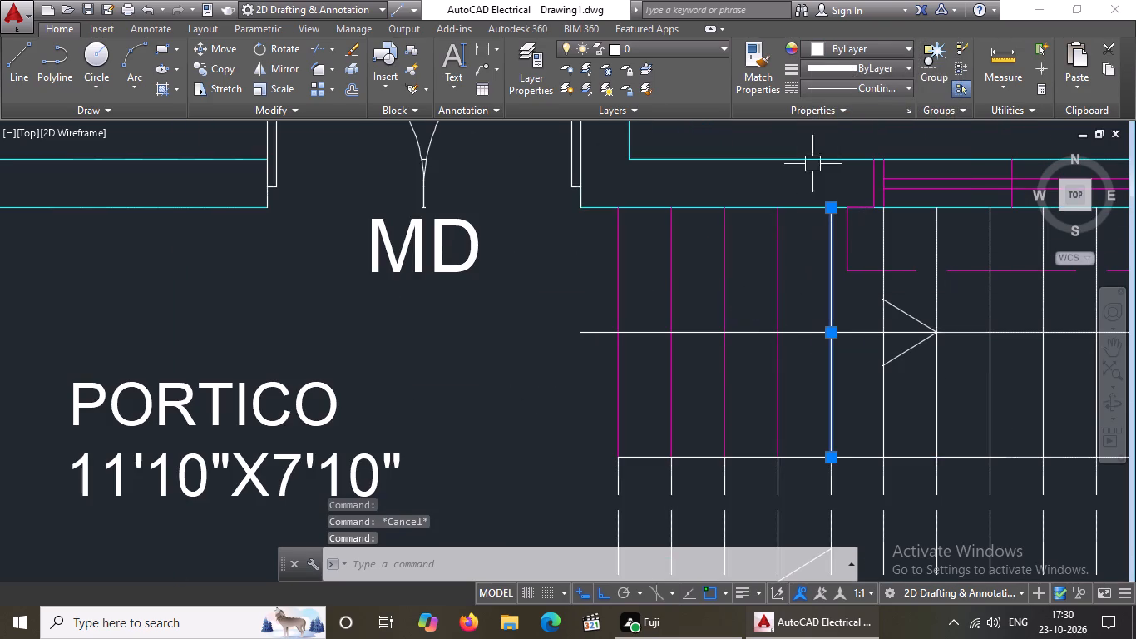
pyautogui.click(847, 48)
pyautogui.click(815, 248)
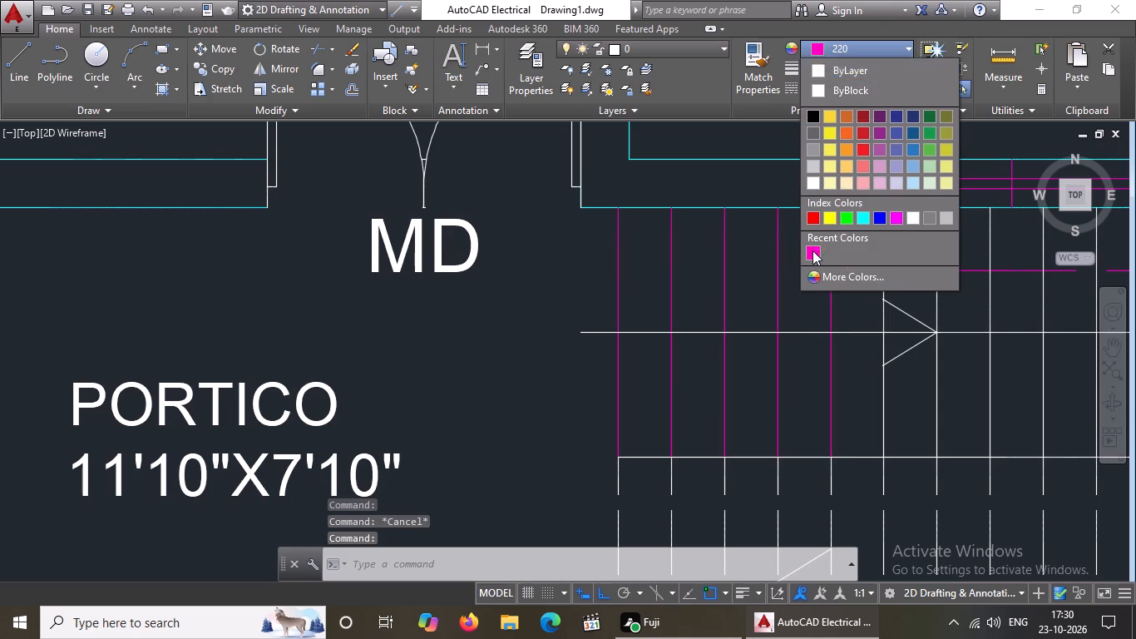
pyautogui.press('Escape')
pyautogui.scroll(-4, 918, 290)
pyautogui.scroll(2, 1025, 306)
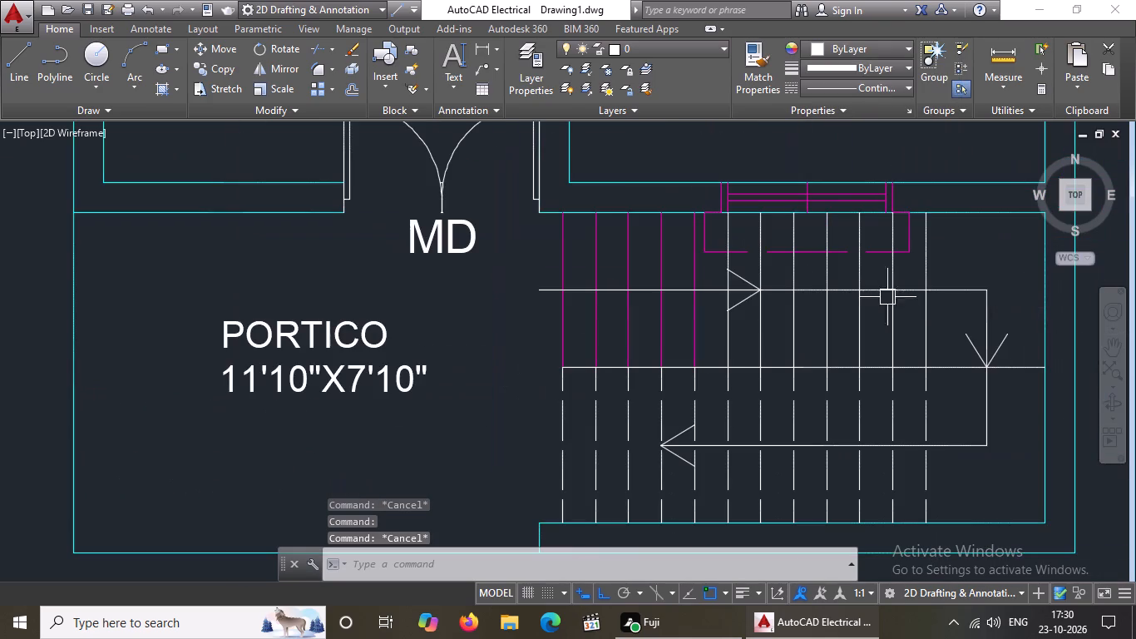
pyautogui.click(734, 337)
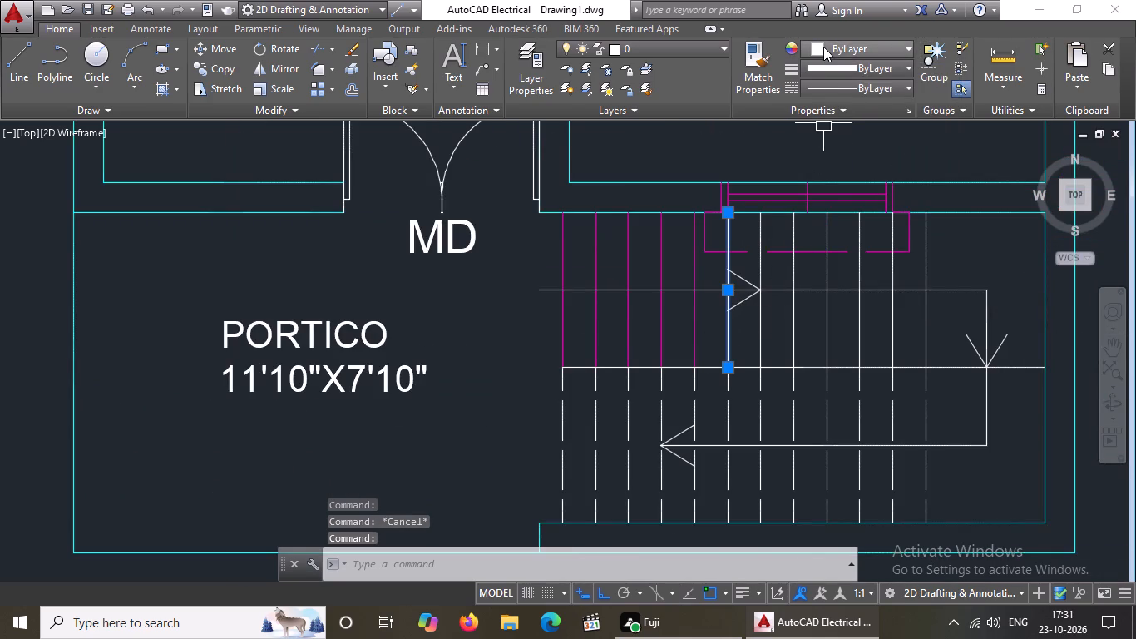
pyautogui.moveTo(823, 47); pyautogui.dragTo(834, 72)
pyautogui.click(846, 39)
pyautogui.click(859, 45)
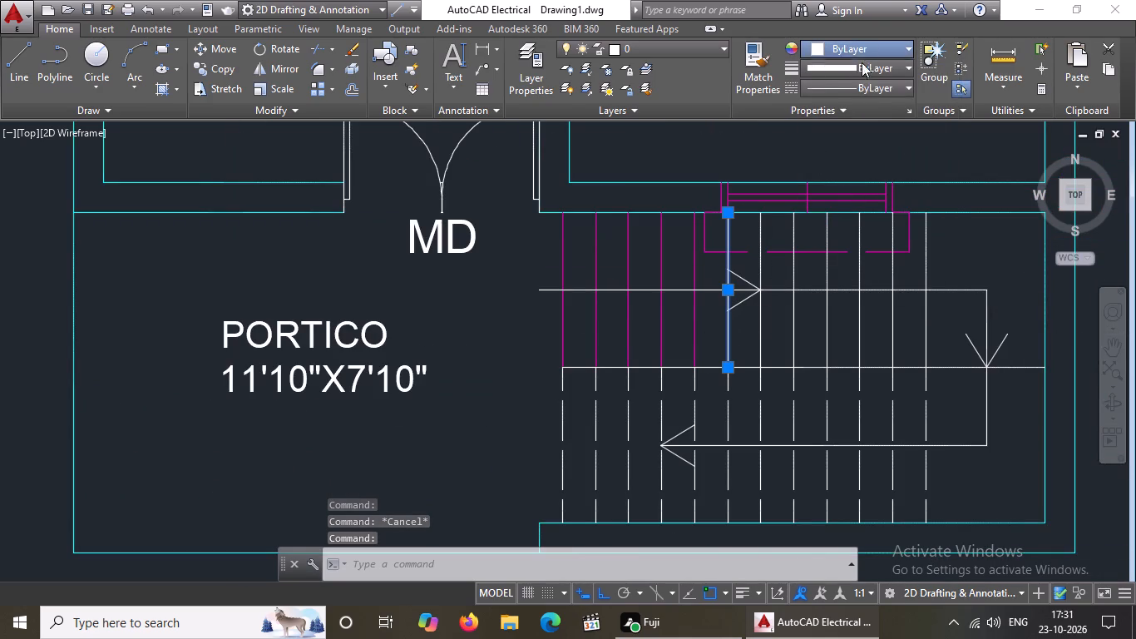
pyautogui.click(811, 250)
pyautogui.press('Escape')
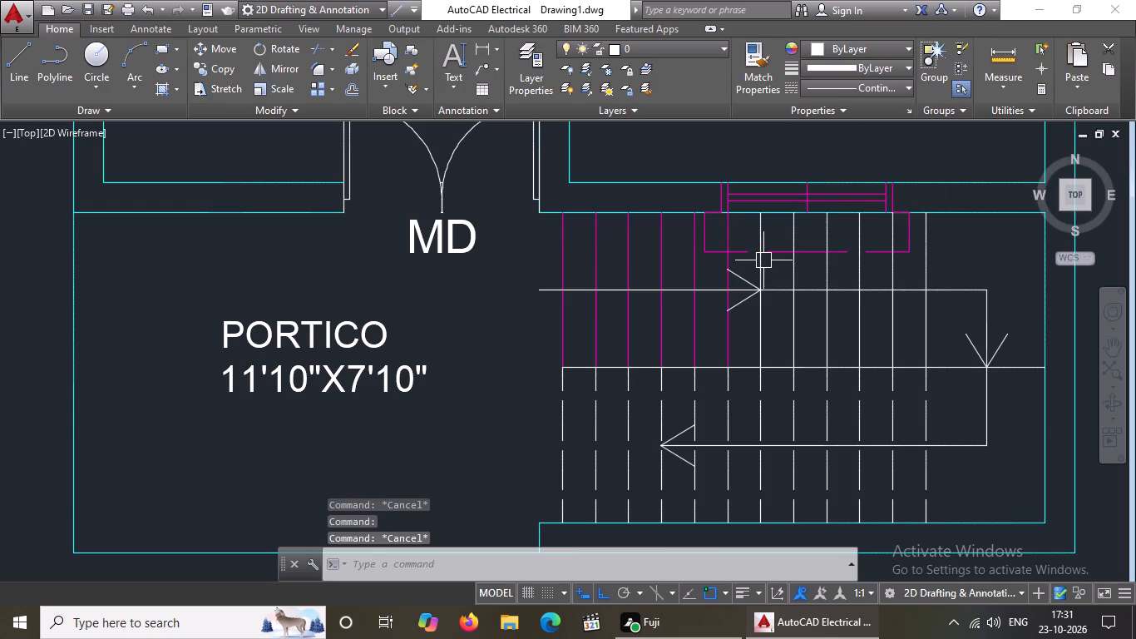